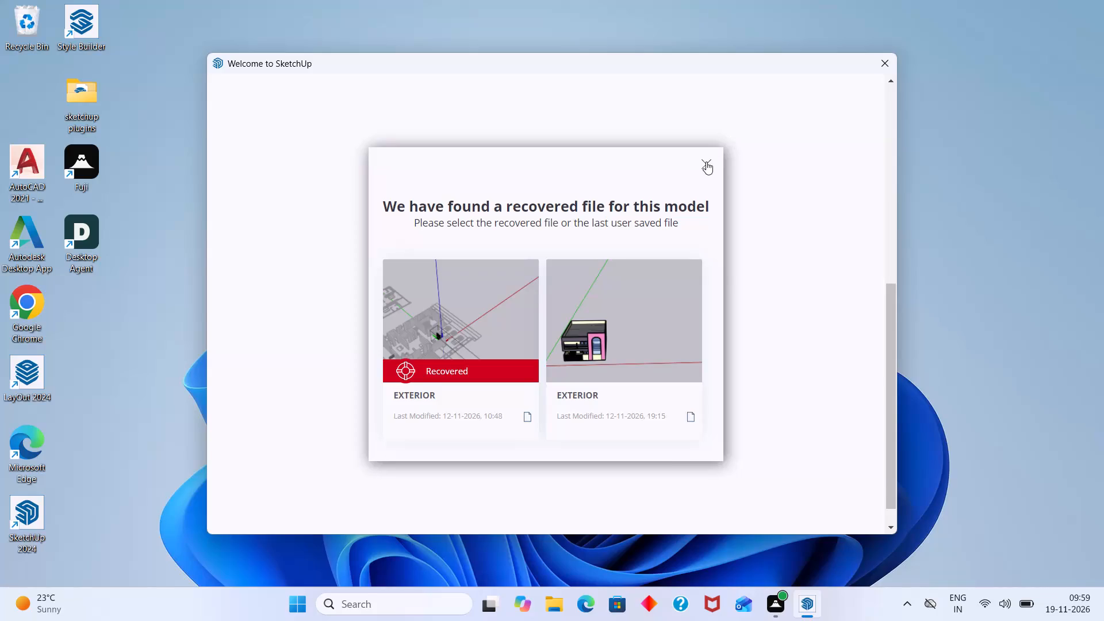
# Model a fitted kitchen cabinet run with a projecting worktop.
# Dismiss the recovered-file prompt for the EXTERIOR model without choosing either version.
pyautogui.click(706, 162)
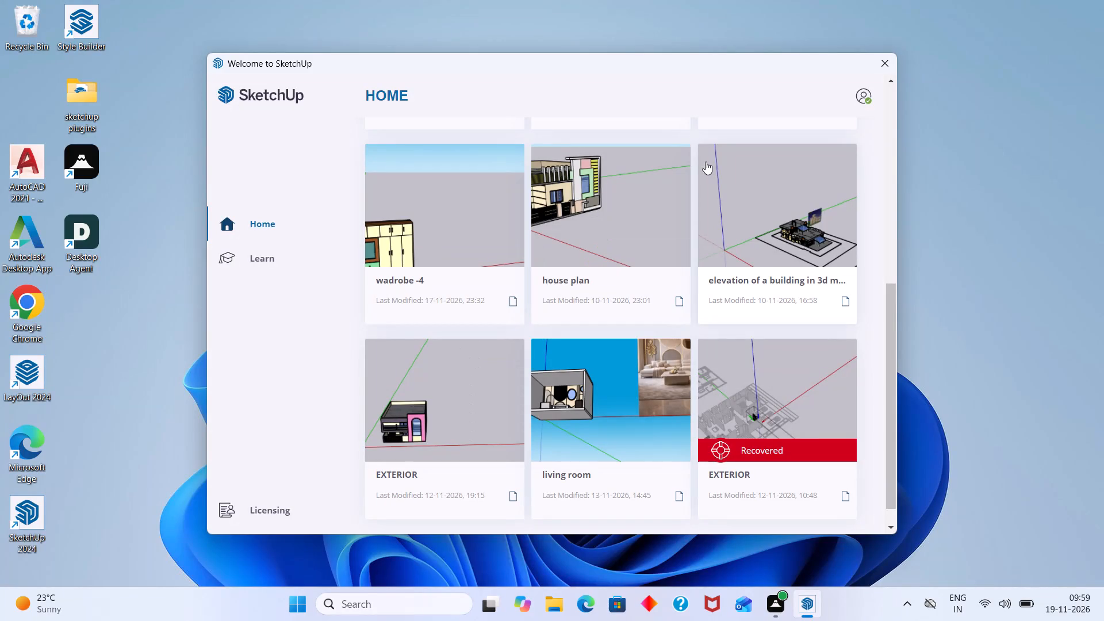
# Look through the recent files and templates on the Home page for a model to work on.
pyautogui.scroll(-2, 695, 228)
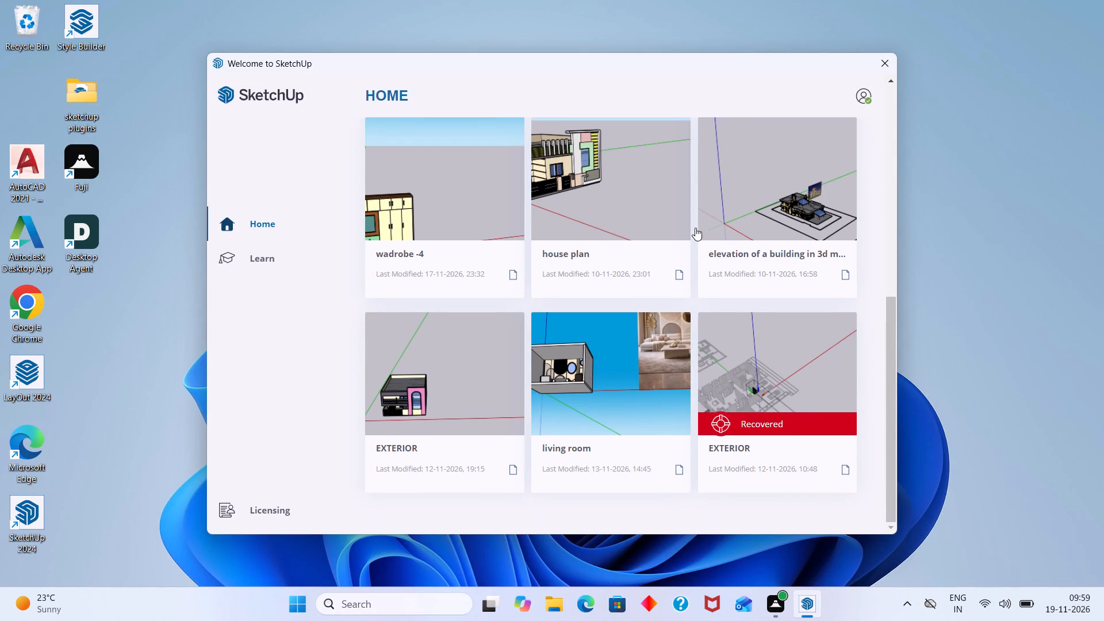
pyautogui.scroll(2, 695, 228)
pyautogui.scroll(-2, 696, 228)
pyautogui.scroll(6, 696, 228)
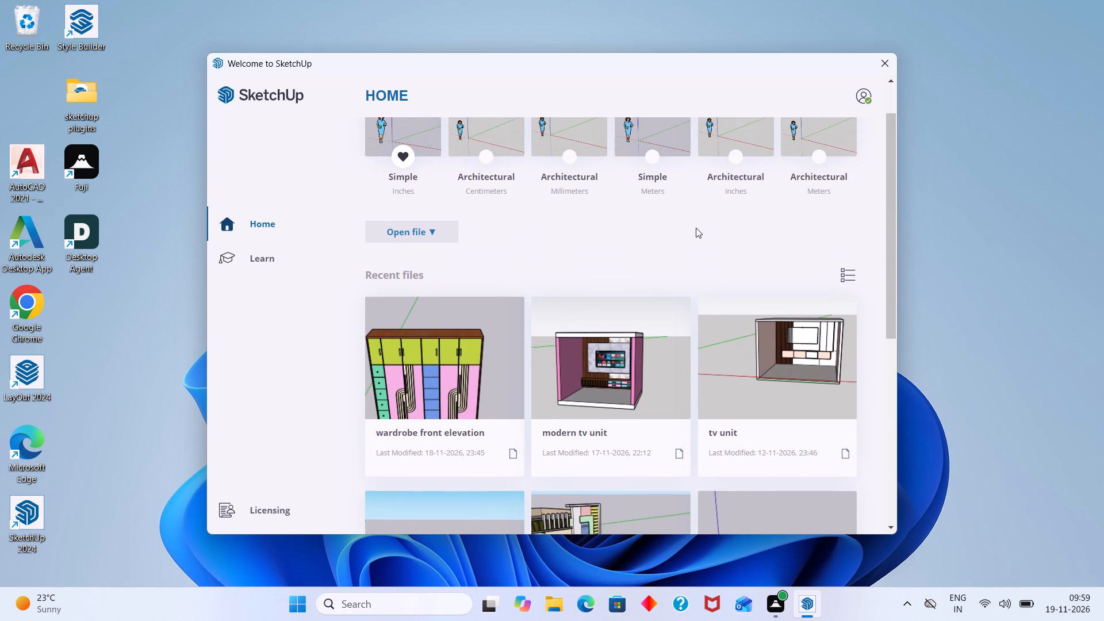
pyautogui.scroll(1, 696, 228)
pyautogui.scroll(-1, 696, 228)
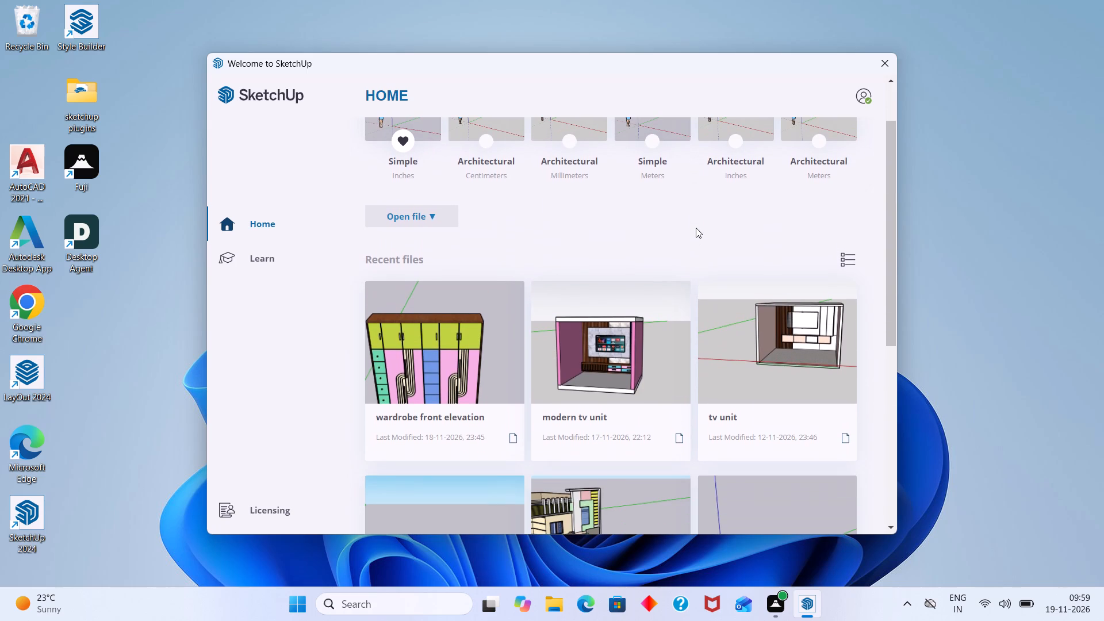
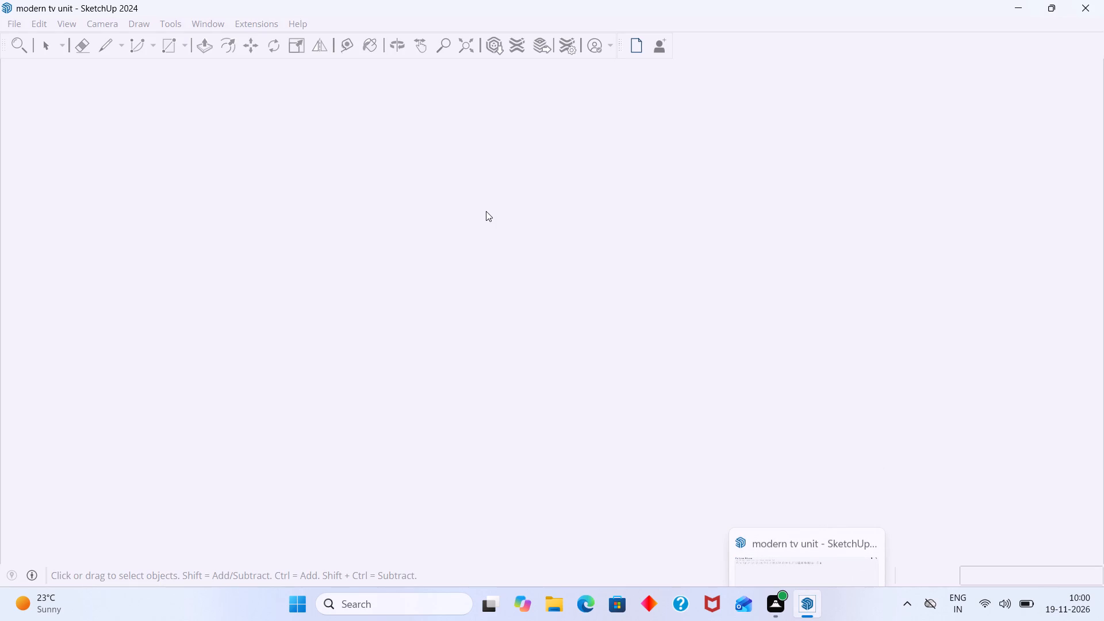
# Examine the modern TV unit model from the front and side of its open-fronted room.
pyautogui.moveTo(679, 412); pyautogui.dragTo(787, 435, button='middle')
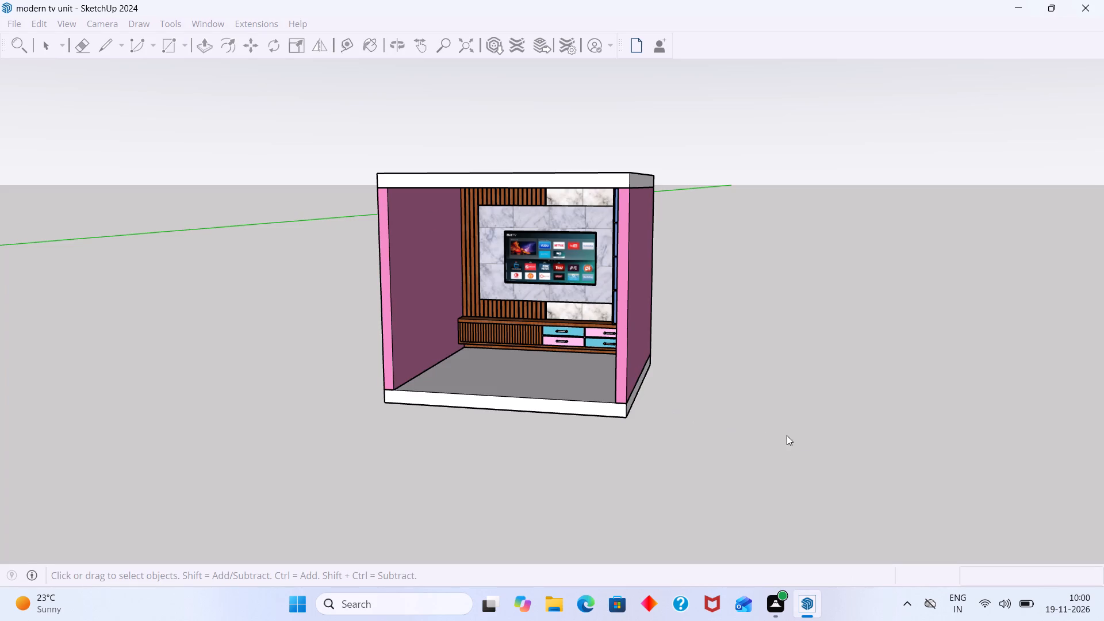
pyautogui.moveTo(787, 435); pyautogui.dragTo(787, 431, button='middle')
pyautogui.moveTo(695, 421); pyautogui.dragTo(795, 421, button='middle')
pyautogui.moveTo(601, 309); pyautogui.dragTo(770, 321, button='middle')
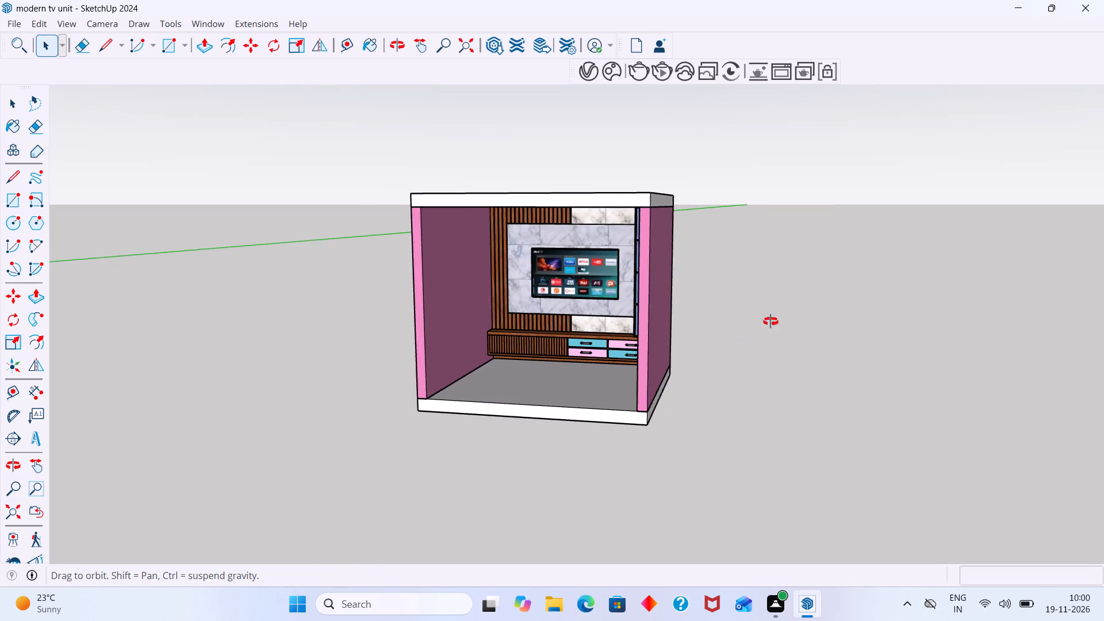
pyautogui.moveTo(770, 321); pyautogui.dragTo(693, 320, button='middle')
pyautogui.scroll(2, 650, 266)
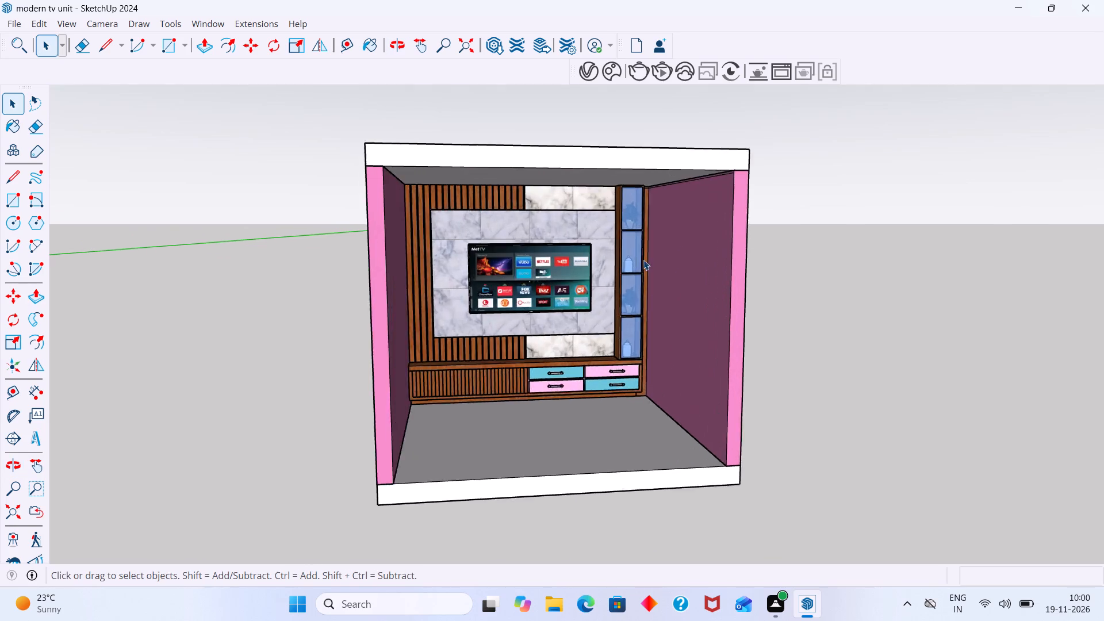
pyautogui.scroll(10, 643, 260)
pyautogui.scroll(-12, 636, 258)
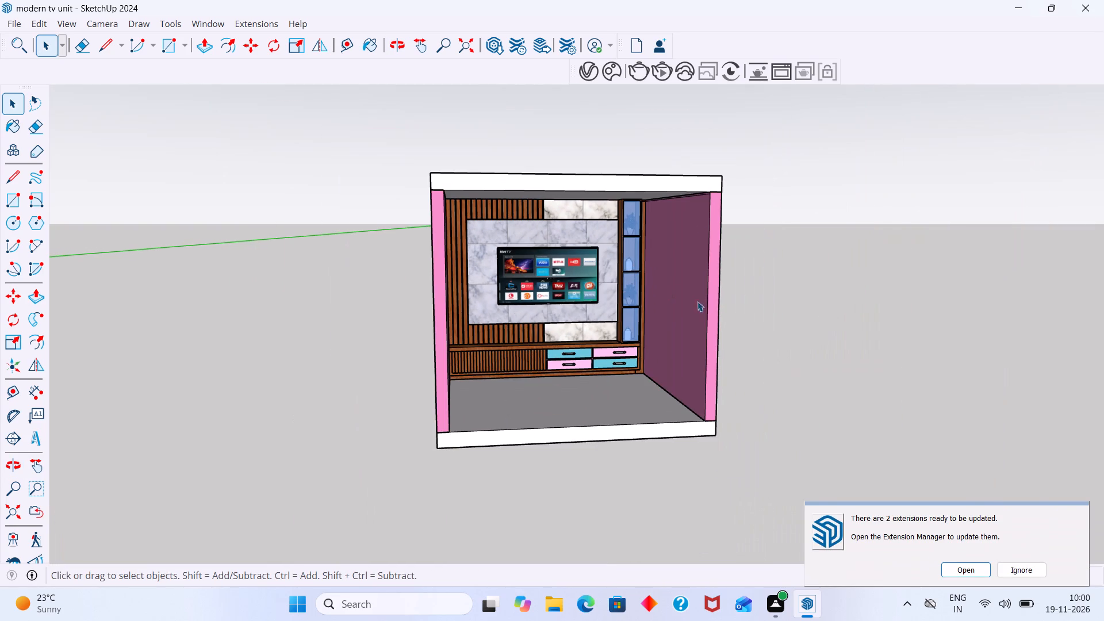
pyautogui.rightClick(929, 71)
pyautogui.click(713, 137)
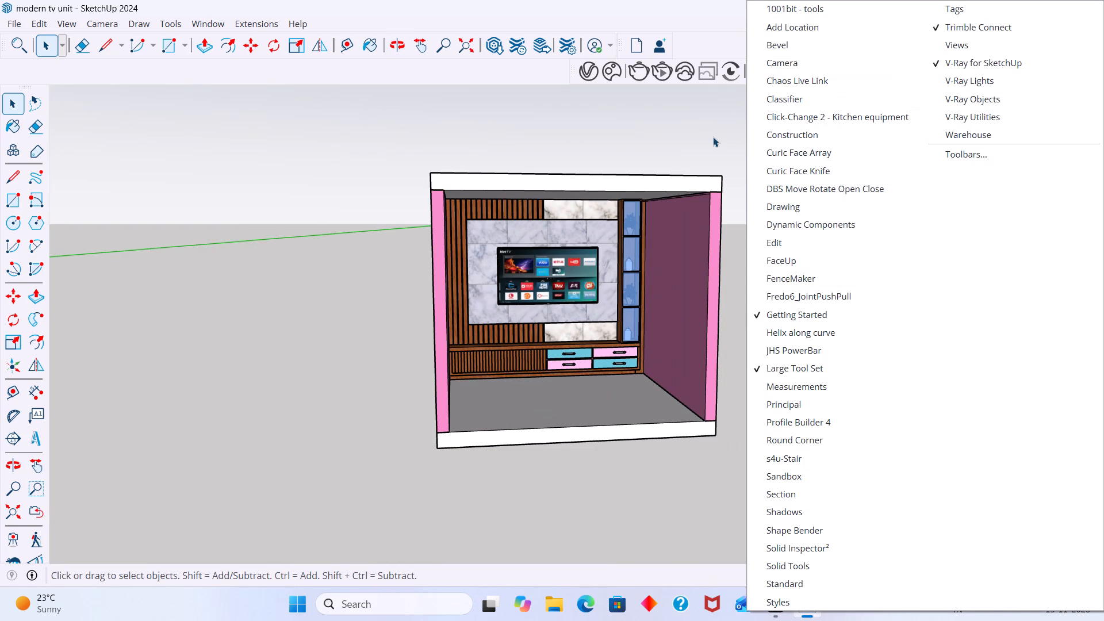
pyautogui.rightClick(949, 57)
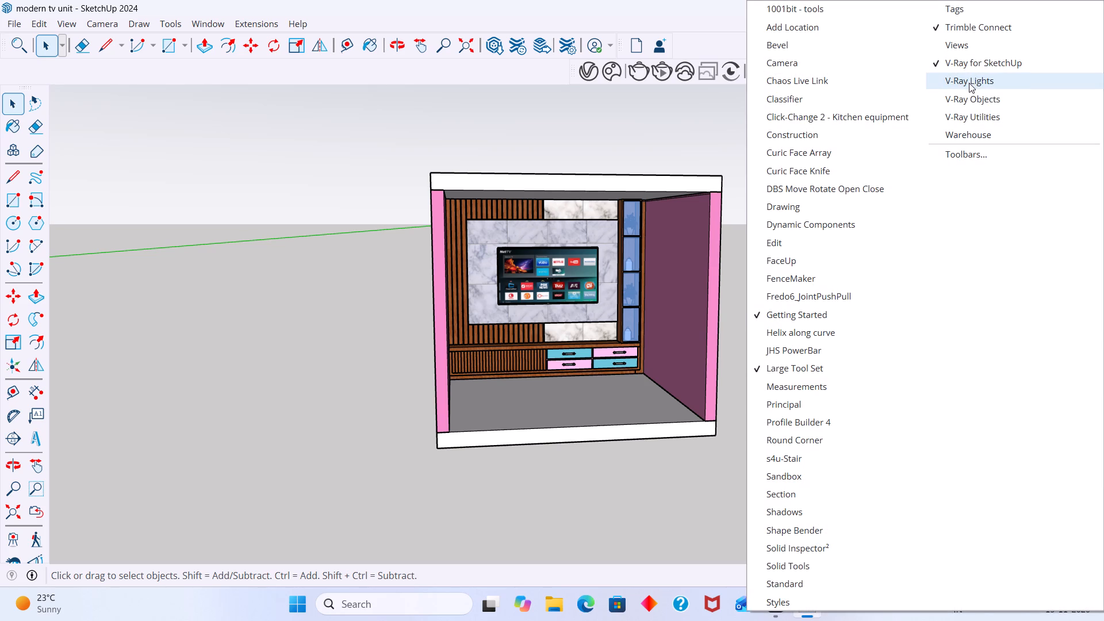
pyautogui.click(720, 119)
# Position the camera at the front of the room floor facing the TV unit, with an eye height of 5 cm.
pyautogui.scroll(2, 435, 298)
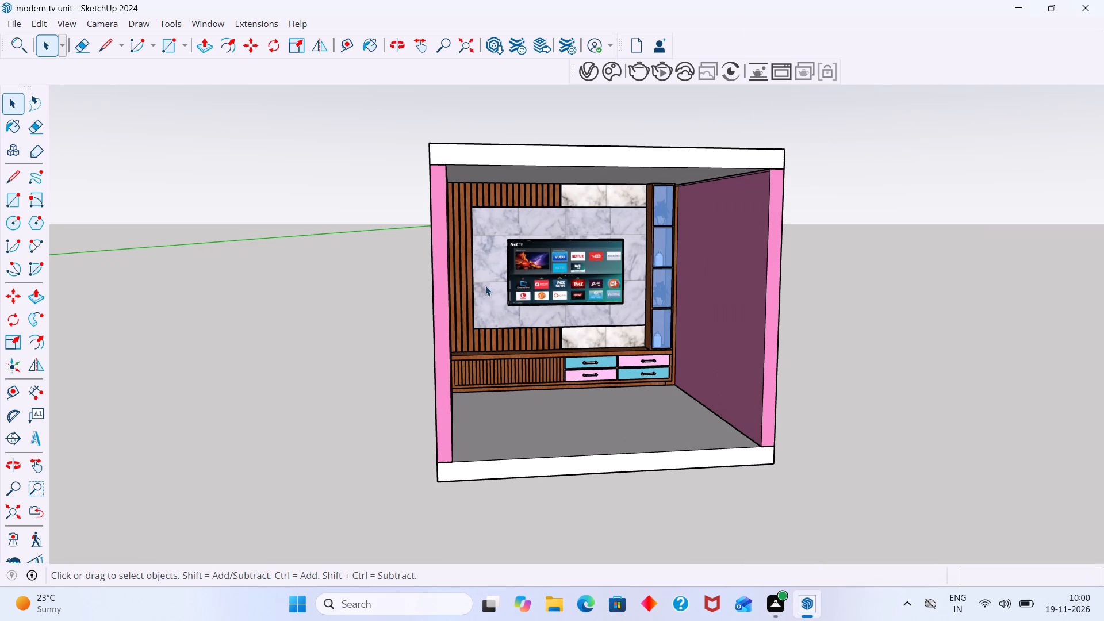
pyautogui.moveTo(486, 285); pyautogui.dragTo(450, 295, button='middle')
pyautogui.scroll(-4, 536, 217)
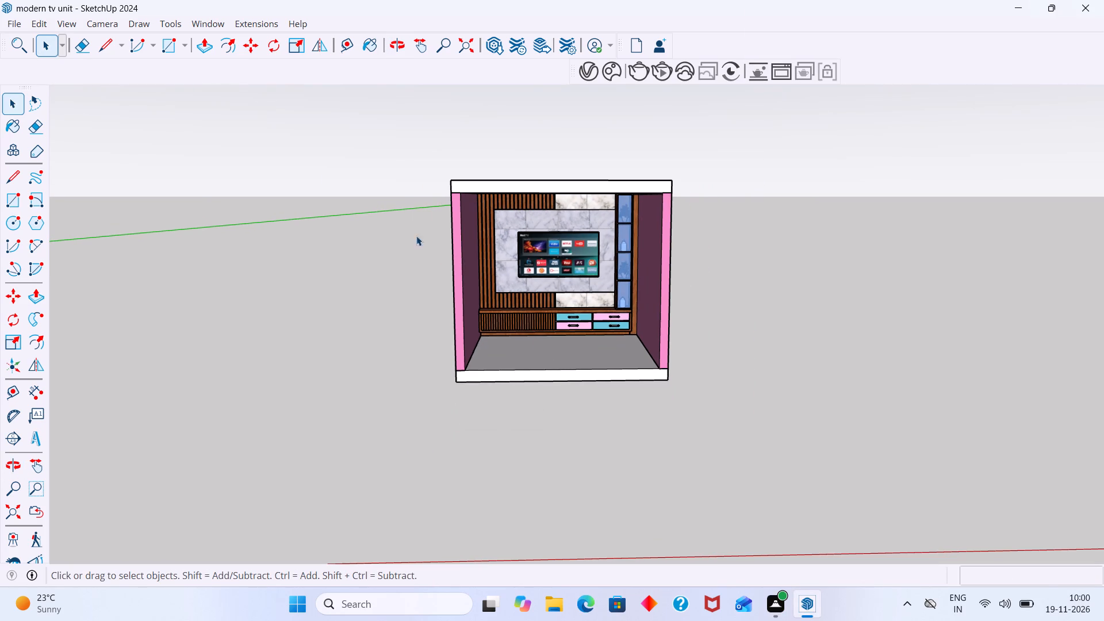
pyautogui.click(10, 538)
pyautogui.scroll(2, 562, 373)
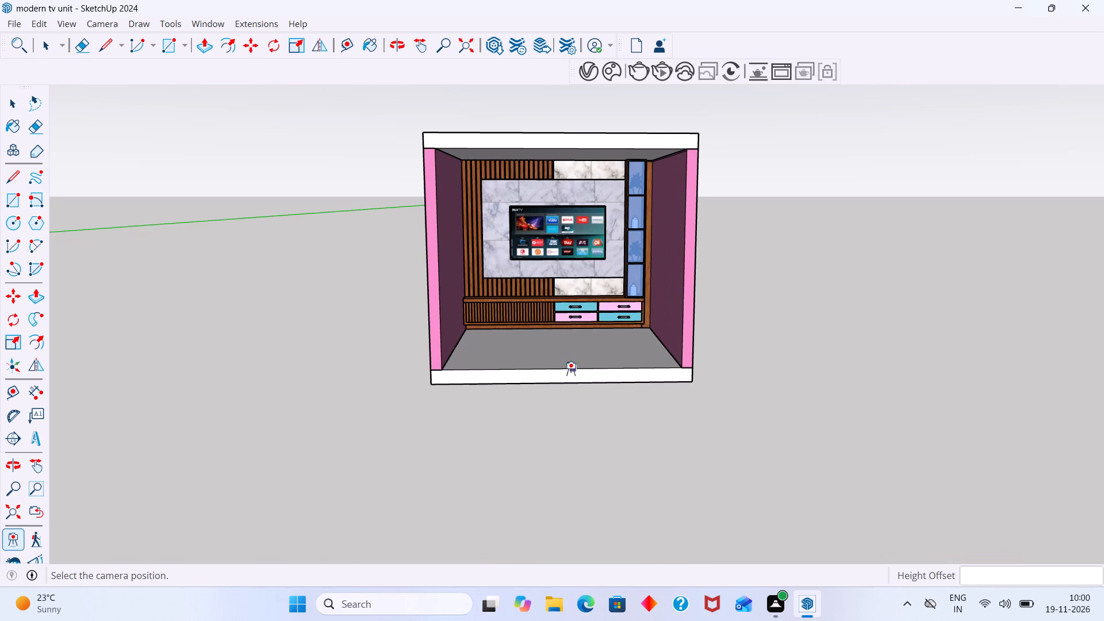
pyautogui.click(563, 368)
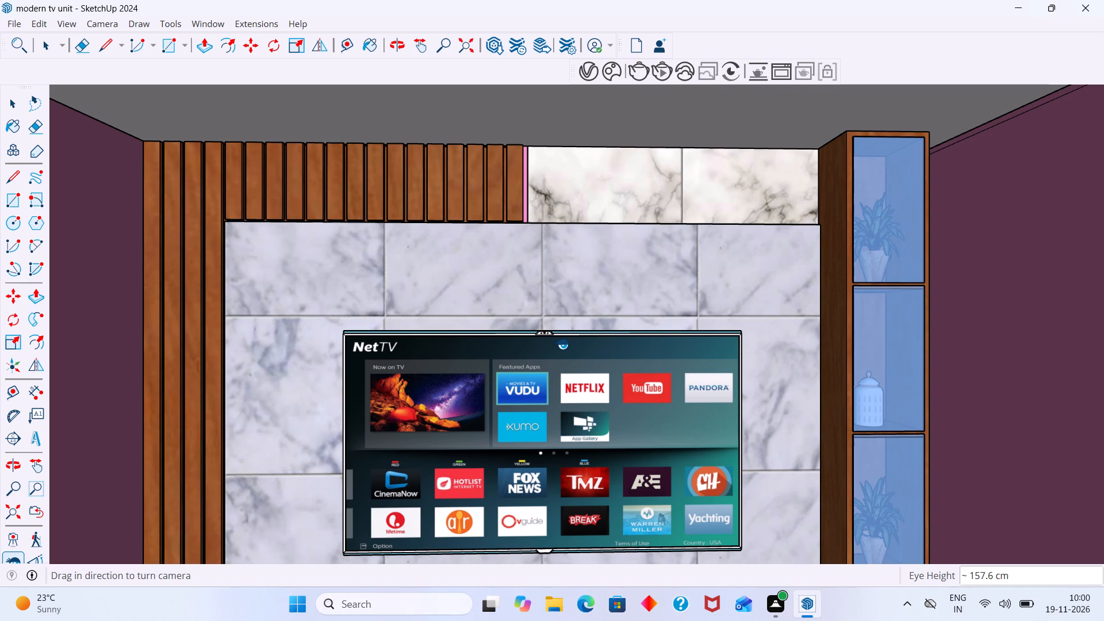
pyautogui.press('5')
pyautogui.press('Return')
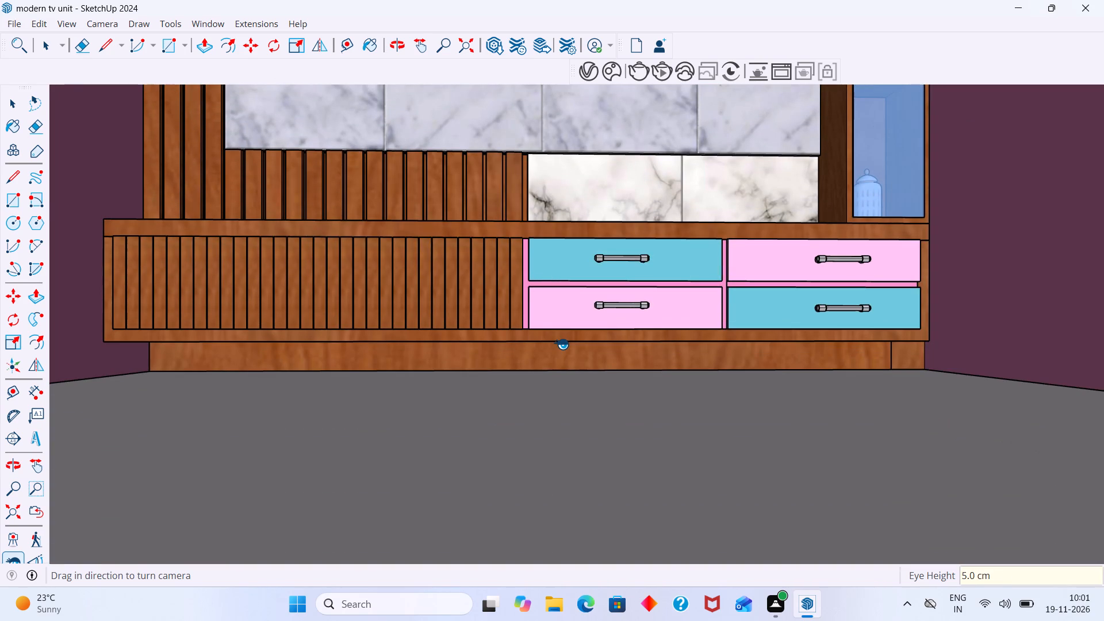
# Frame the whole open-fronted room in a straight-on perspective view, with the TV wall centred and the ceiling and floor slabs visible.
pyautogui.click(12, 488)
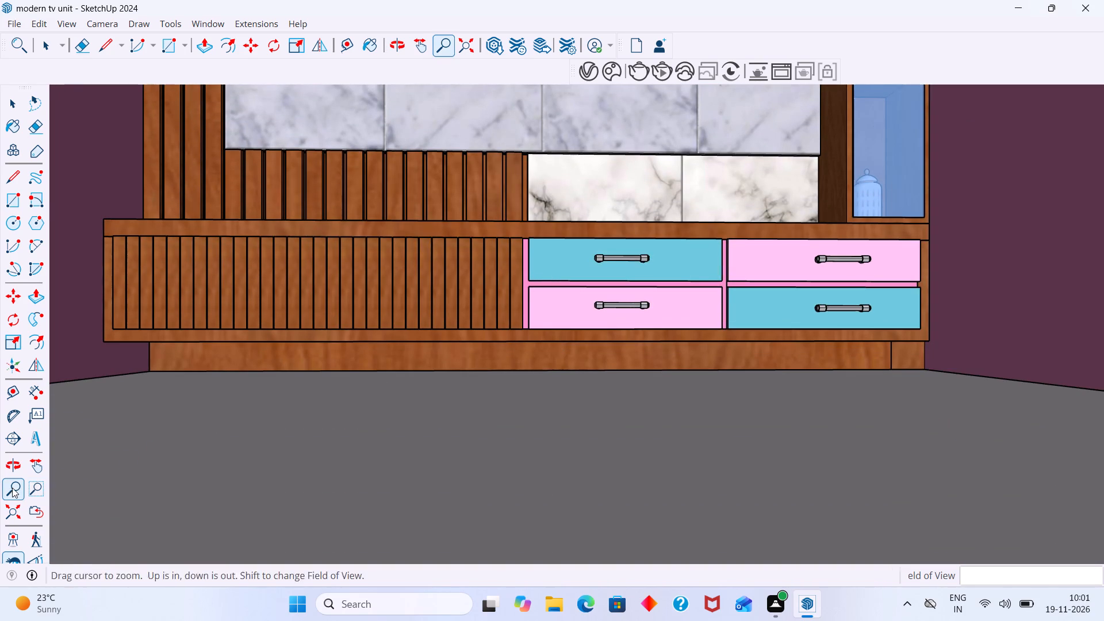
pyautogui.scroll(-1, 601, 327)
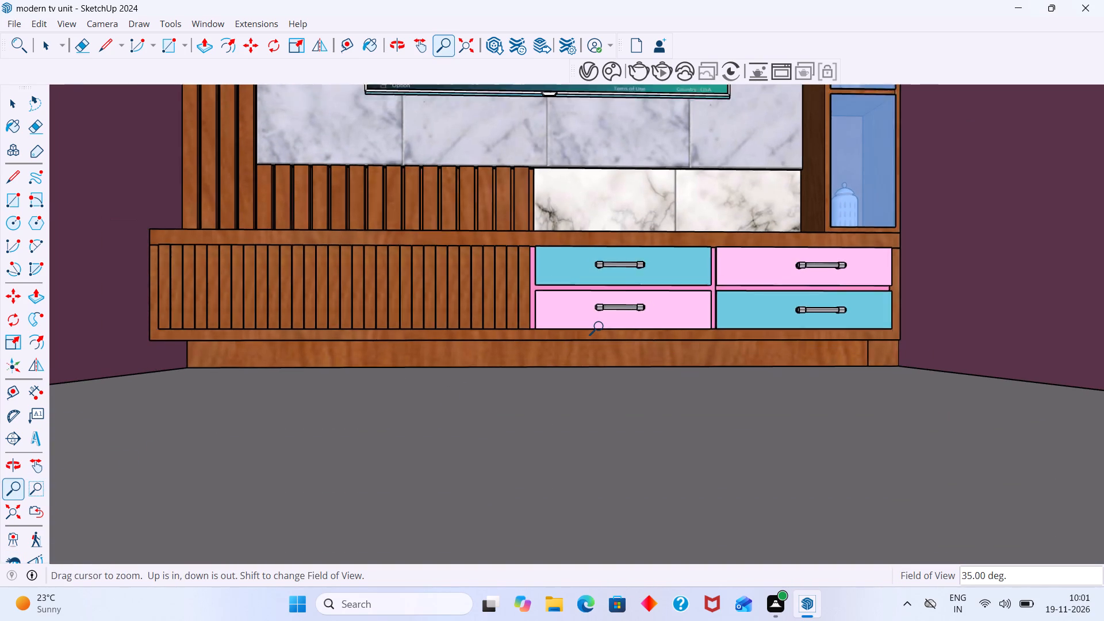
pyautogui.scroll(-4, 601, 327)
pyautogui.moveTo(601, 327); pyautogui.dragTo(625, 363, button='middle')
pyautogui.scroll(-2, 621, 357)
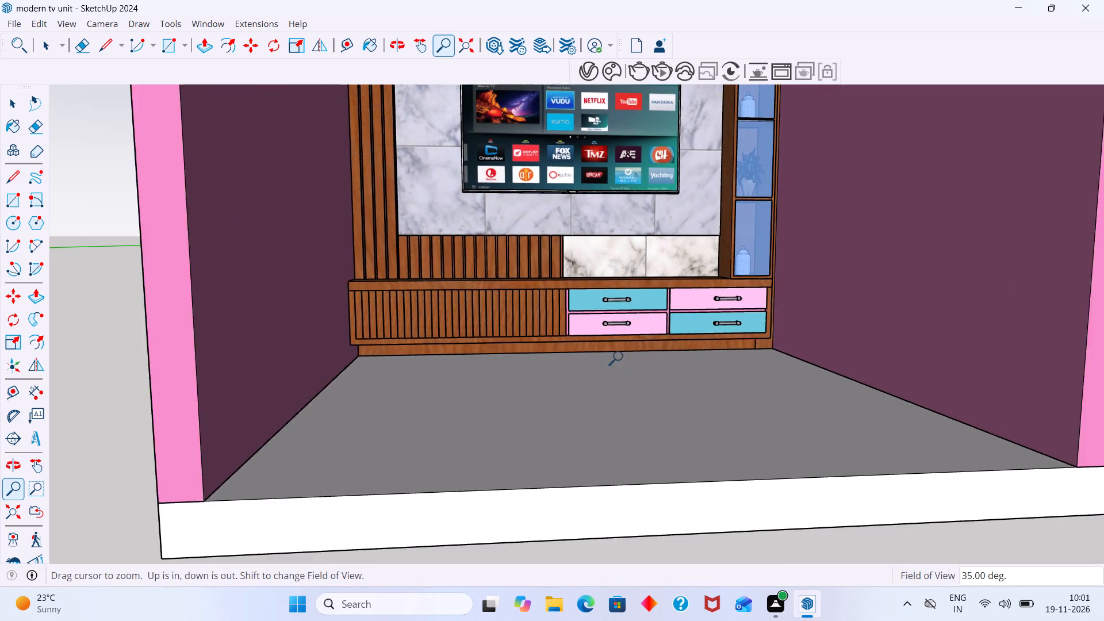
pyautogui.scroll(-6, 621, 357)
pyautogui.moveTo(605, 346); pyautogui.dragTo(564, 342, button='middle')
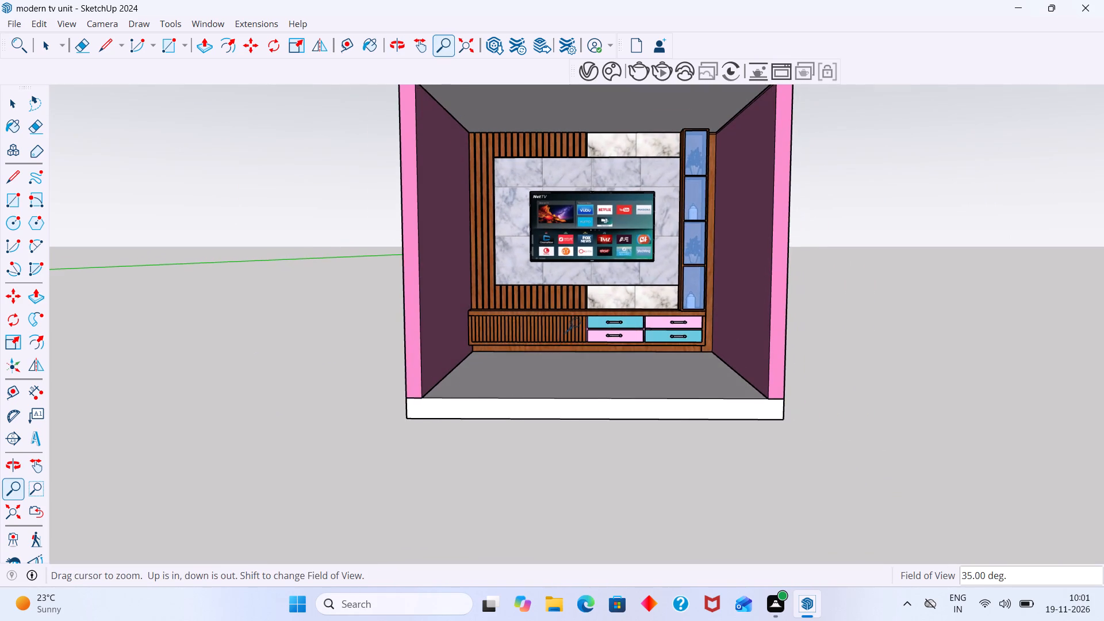
pyautogui.scroll(1, 579, 323)
pyautogui.scroll(-2, 579, 323)
pyautogui.moveTo(585, 340); pyautogui.dragTo(590, 352, button='middle')
pyautogui.scroll(1, 590, 352)
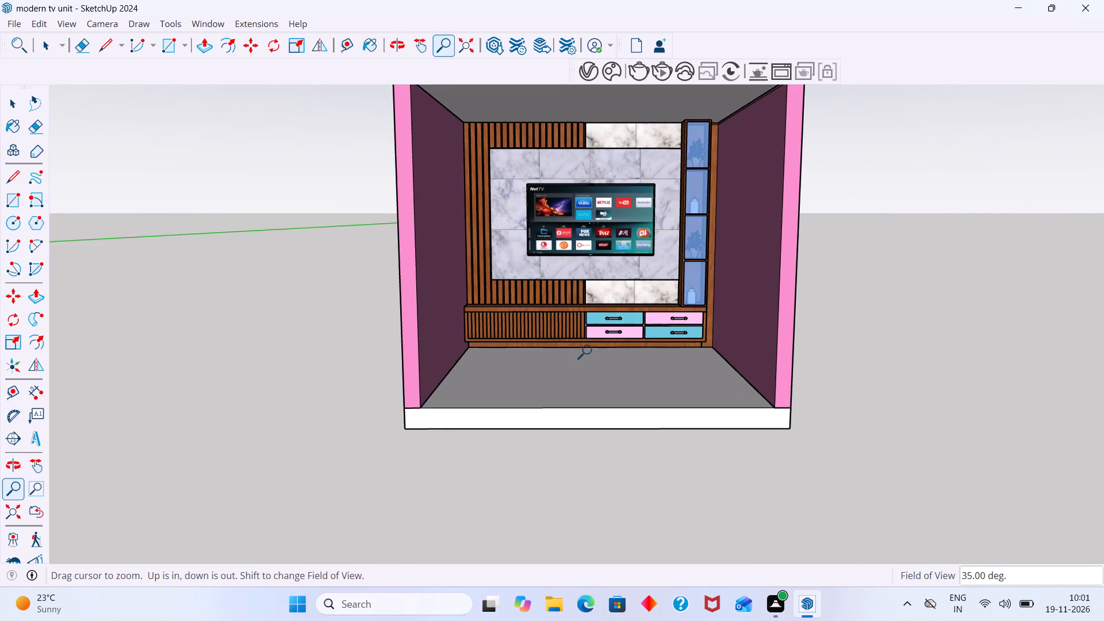
pyautogui.scroll(1, 590, 351)
pyautogui.scroll(-1, 590, 351)
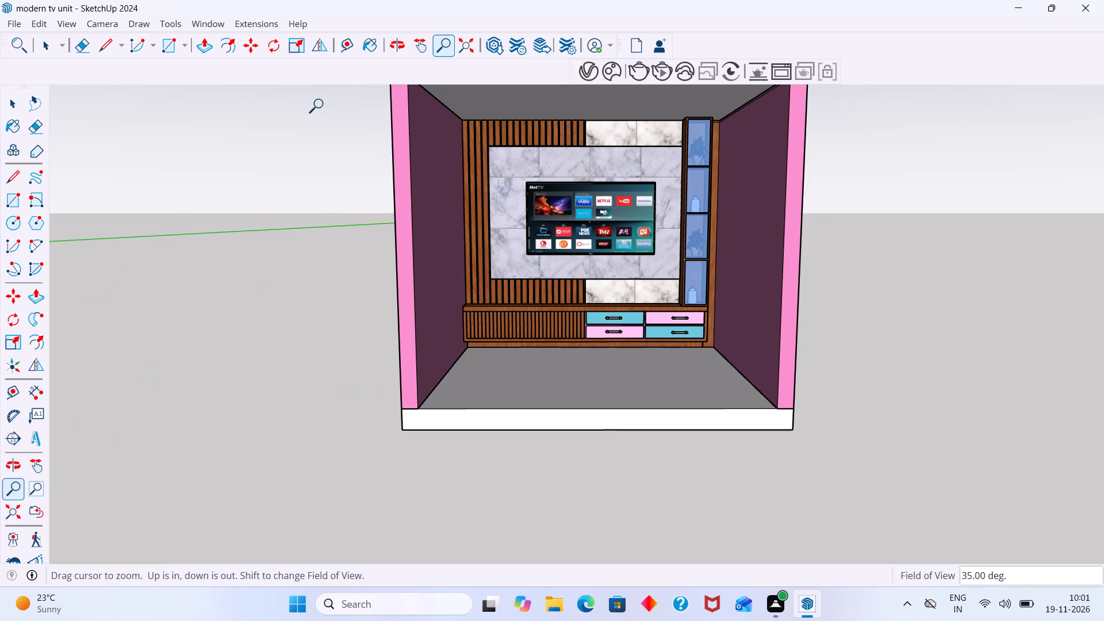
pyautogui.click(424, 44)
pyautogui.moveTo(574, 228); pyautogui.dragTo(568, 243, button='middle')
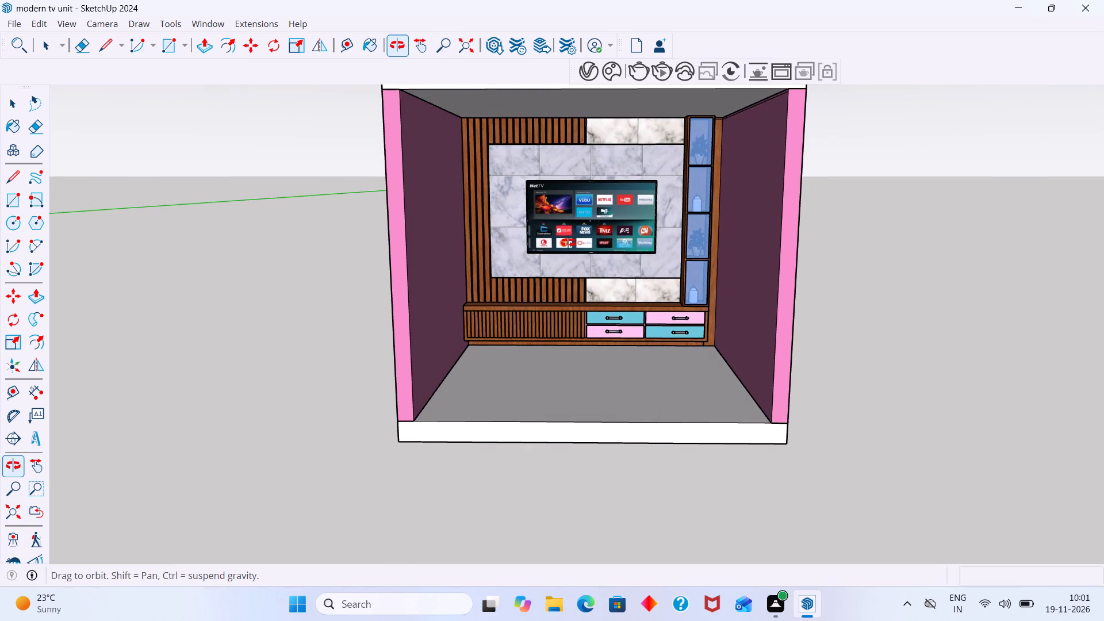
pyautogui.moveTo(568, 243); pyautogui.dragTo(572, 239, button='middle')
pyautogui.moveTo(644, 235); pyautogui.dragTo(630, 277)
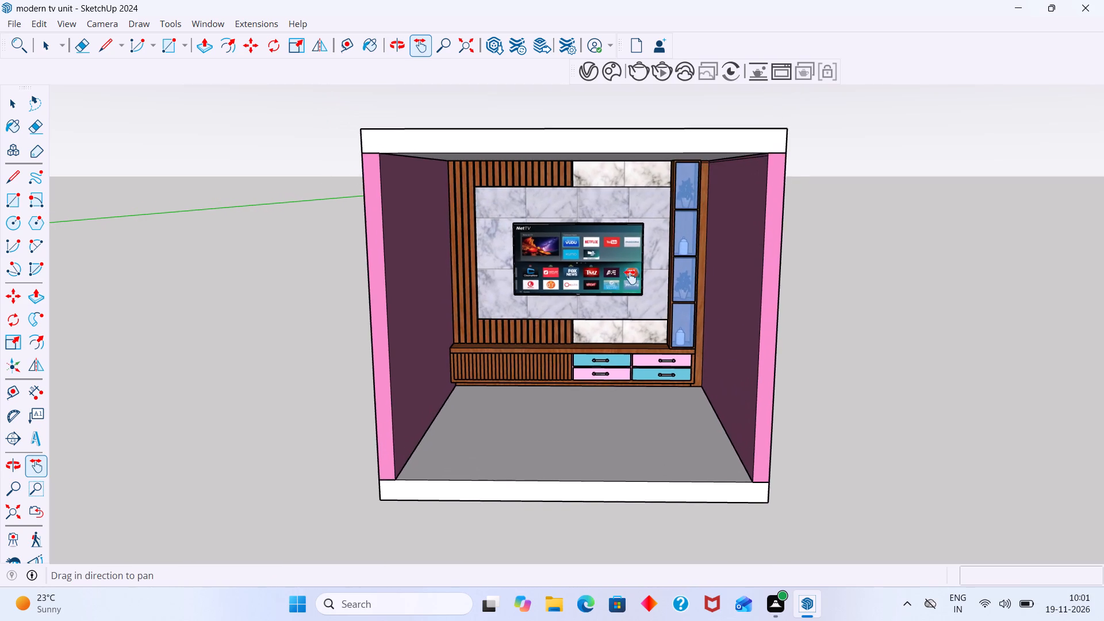
pyautogui.moveTo(630, 277); pyautogui.dragTo(635, 275)
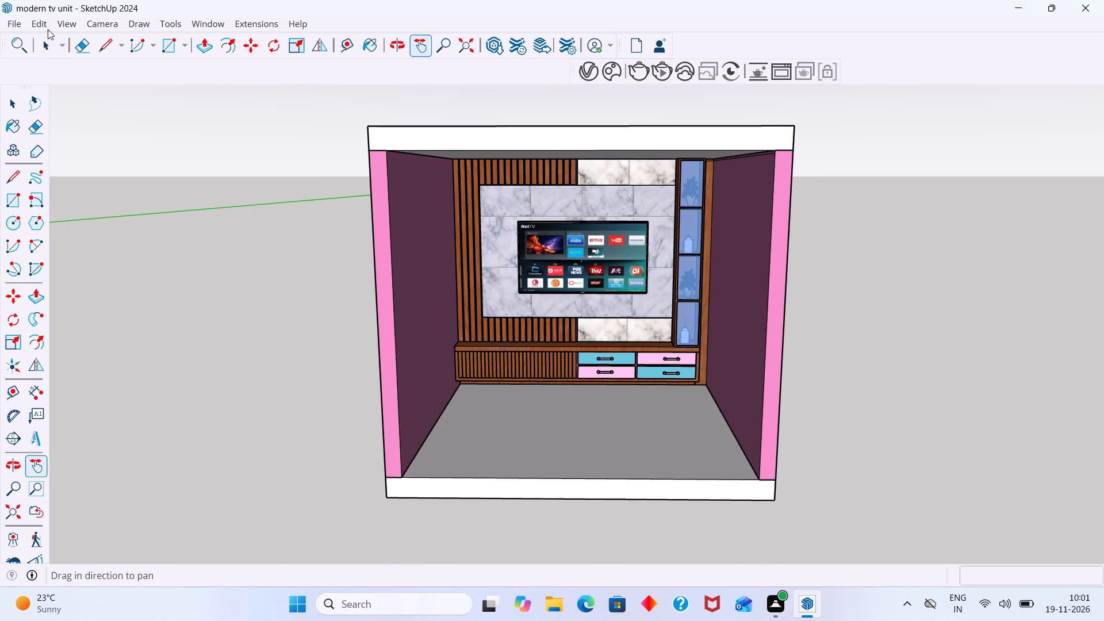
# Add a new scene that saves the framed front view of the room, and activate it.
pyautogui.click(95, 20)
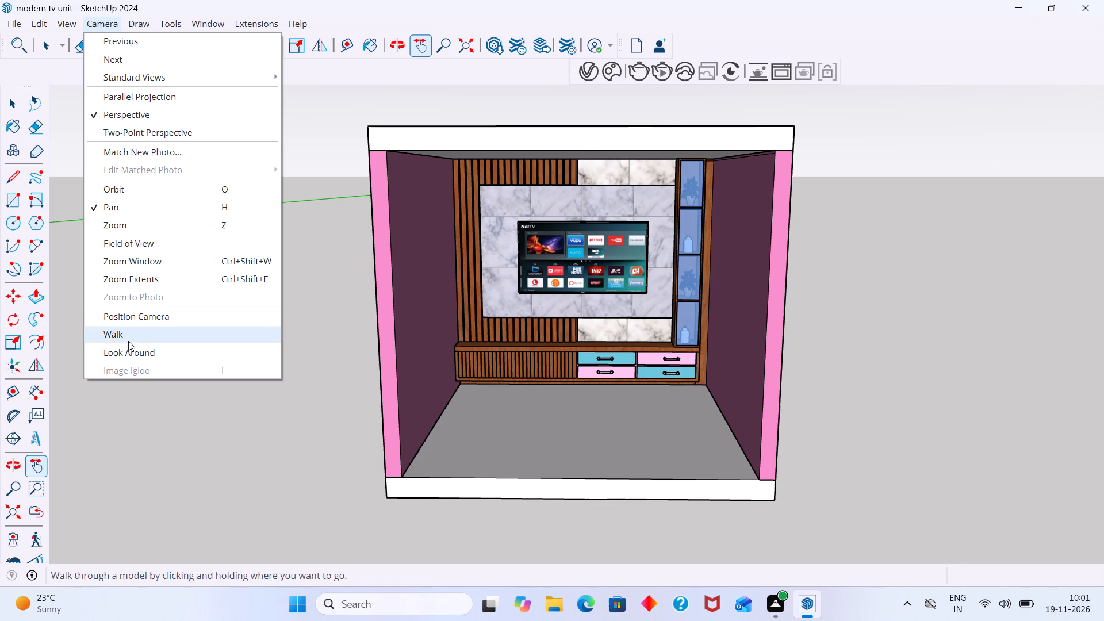
pyautogui.doubleClick(75, 20)
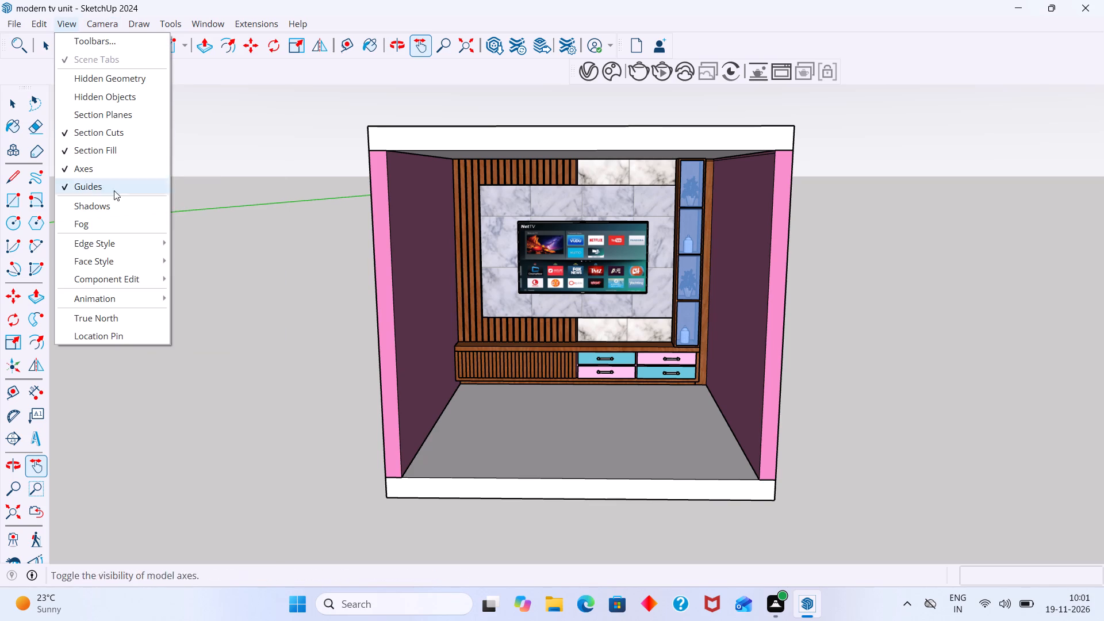
pyautogui.click(99, 293)
pyautogui.click(200, 304)
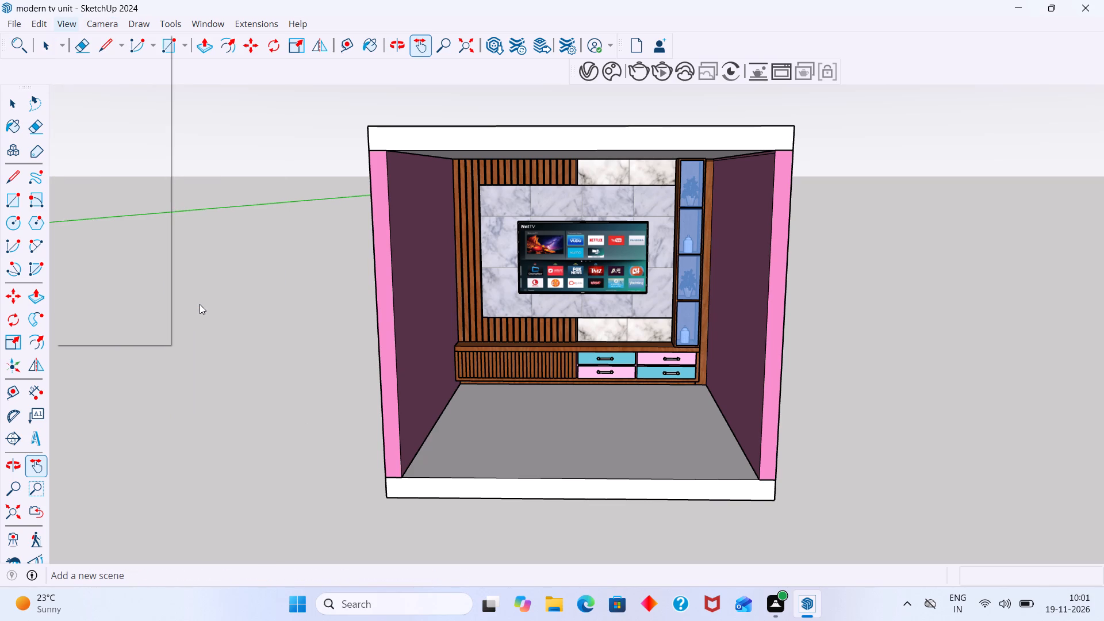
pyautogui.click(76, 99)
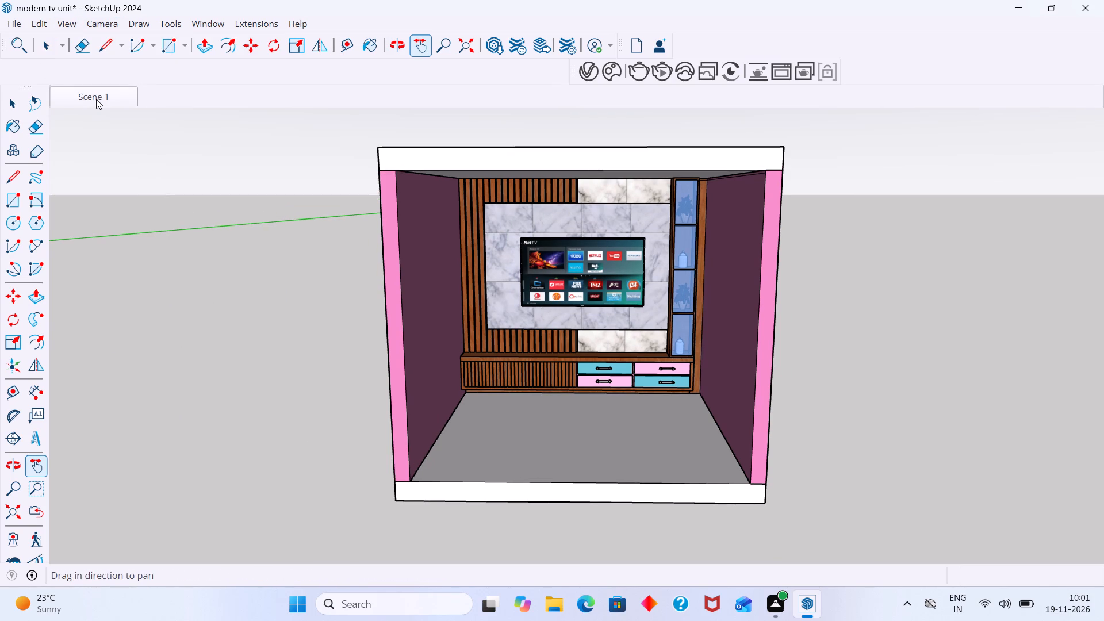
pyautogui.click(96, 99)
pyautogui.click(119, 99)
# Inspect the room and TV unit from closer and angled viewpoints, and return to the saved Scene 1 view.
pyautogui.moveTo(506, 302); pyautogui.dragTo(647, 317, button='middle')
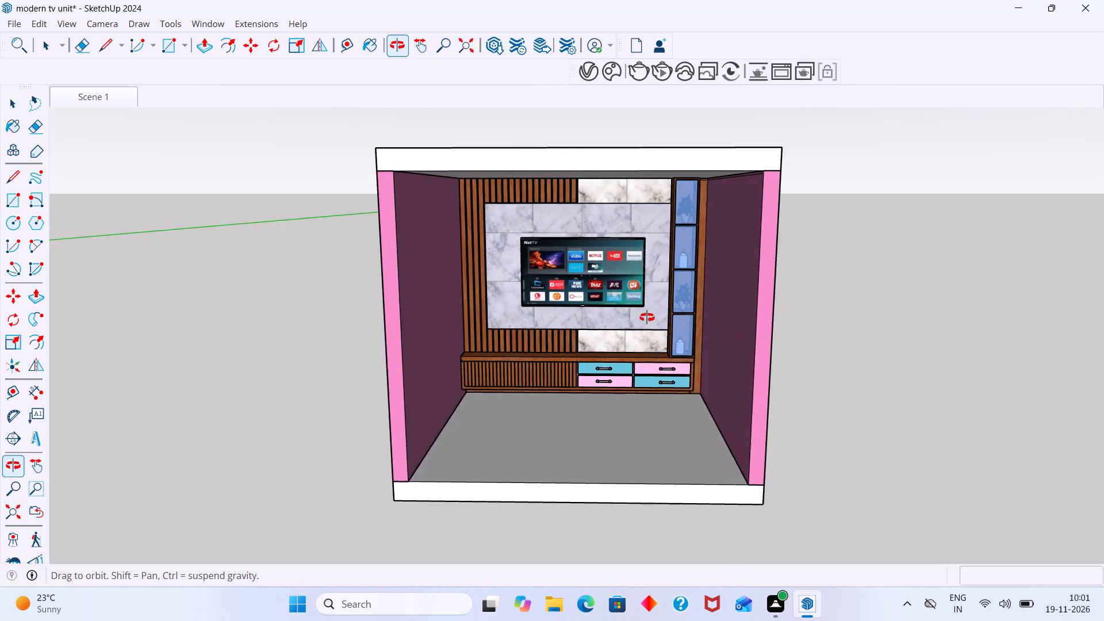
pyautogui.moveTo(647, 317); pyautogui.dragTo(644, 316, button='middle')
pyautogui.scroll(5, 643, 316)
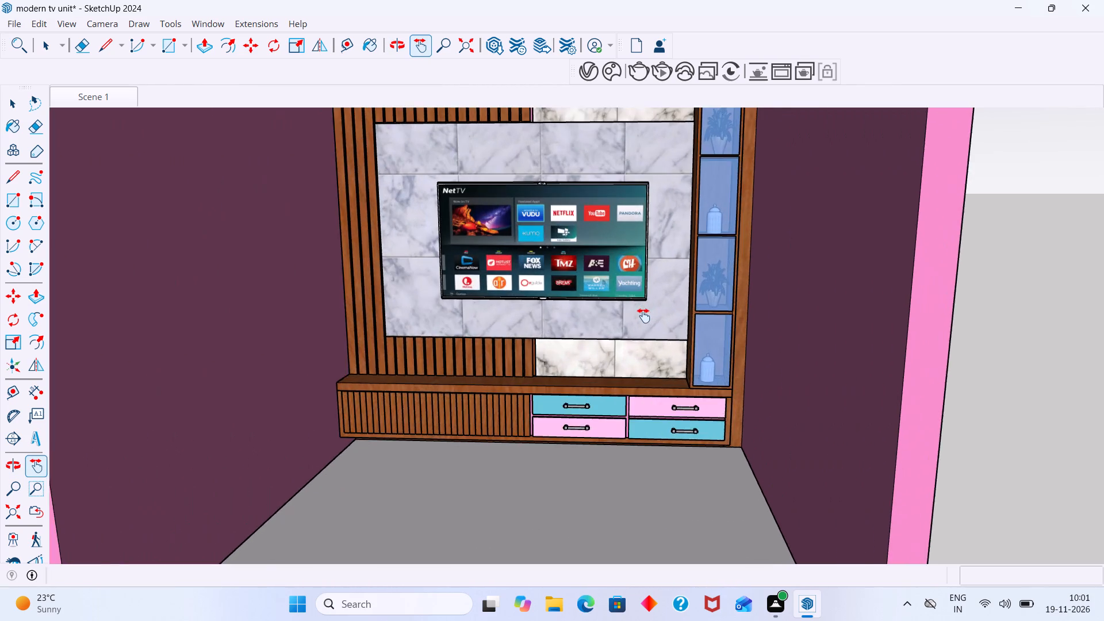
pyautogui.scroll(-4, 643, 316)
pyautogui.moveTo(643, 316); pyautogui.dragTo(657, 300, button='middle')
pyautogui.scroll(1, 657, 300)
pyautogui.scroll(-2, 657, 300)
pyautogui.scroll(3, 657, 300)
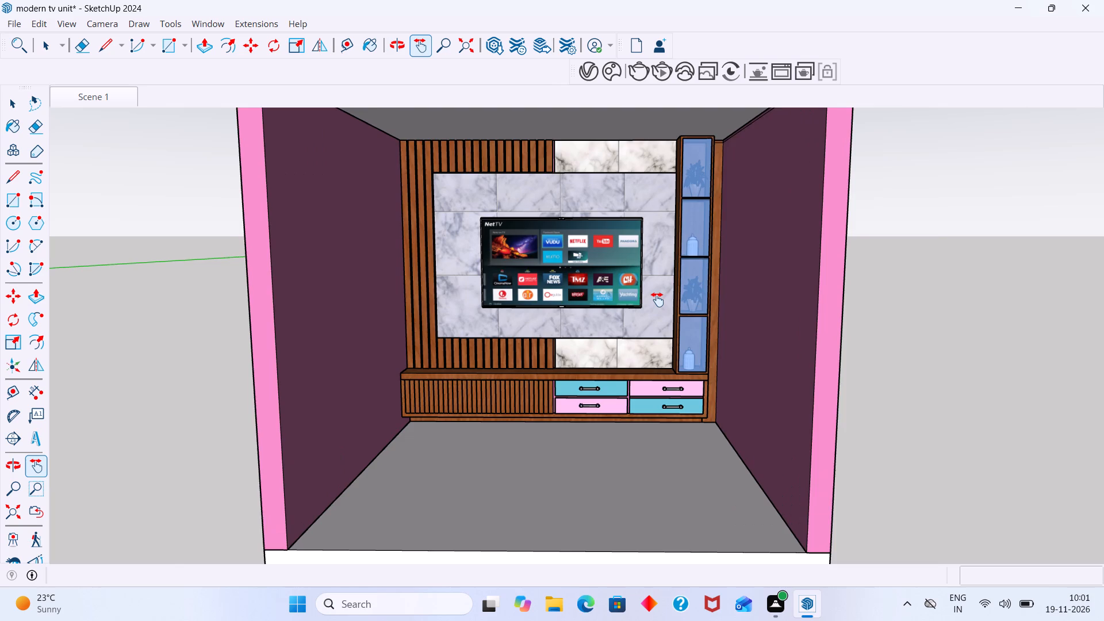
pyautogui.scroll(1, 657, 300)
pyautogui.scroll(-4, 657, 300)
pyautogui.moveTo(657, 300); pyautogui.dragTo(693, 313, button='middle')
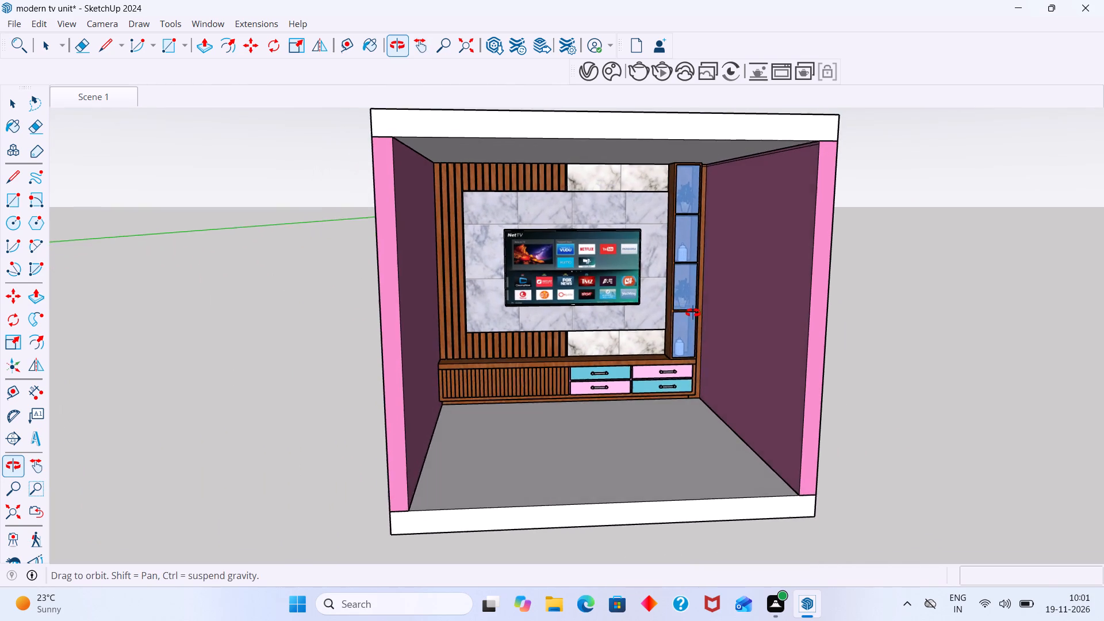
pyautogui.moveTo(693, 313); pyautogui.dragTo(701, 316, button='middle')
pyautogui.scroll(-6, 700, 316)
pyautogui.moveTo(653, 385); pyautogui.dragTo(603, 395, button='middle')
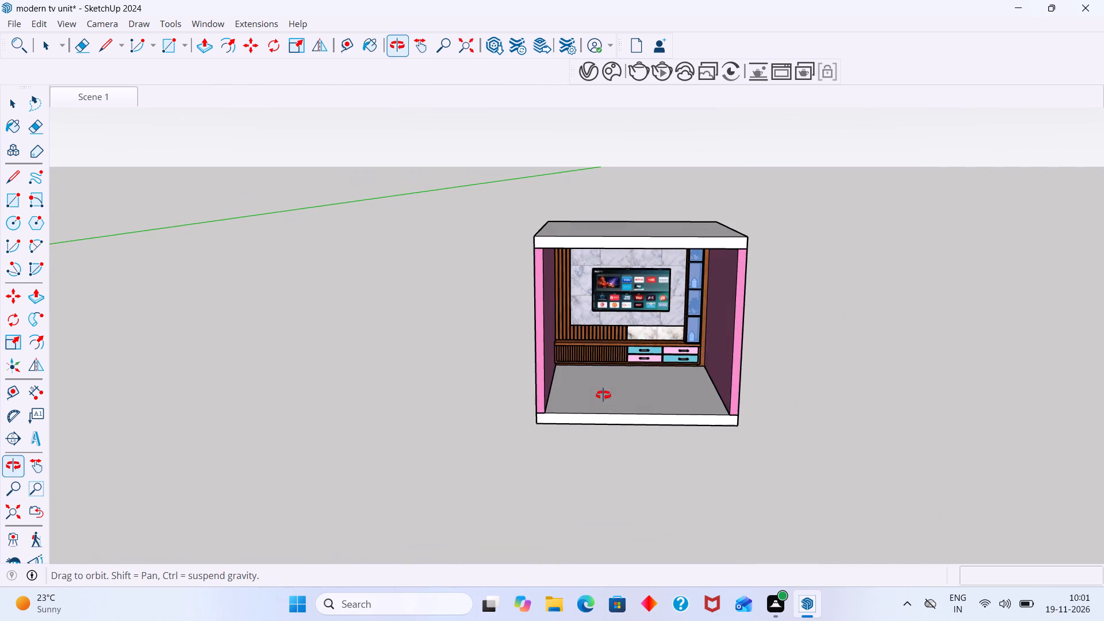
pyautogui.moveTo(603, 395); pyautogui.dragTo(605, 393, button='middle')
pyautogui.scroll(7, 609, 391)
pyautogui.scroll(-1, 610, 392)
pyautogui.moveTo(610, 392); pyautogui.dragTo(610, 398, button='middle')
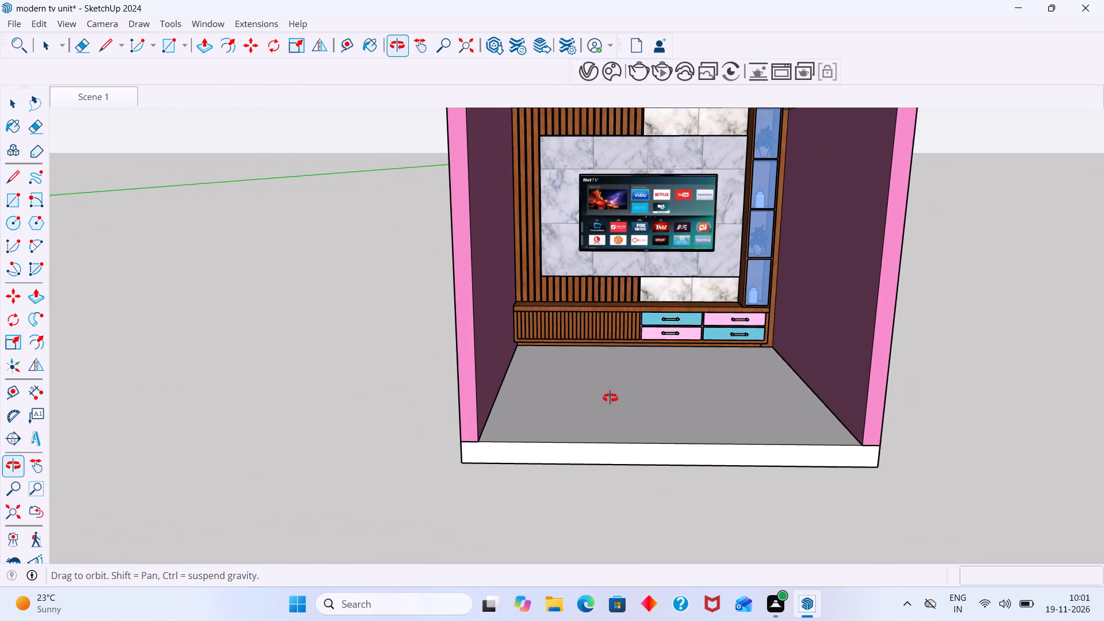
pyautogui.moveTo(610, 398); pyautogui.dragTo(620, 388, button='middle')
pyautogui.scroll(1, 620, 388)
pyautogui.keyDown('shift'); pyautogui.moveTo(620, 385); pyautogui.dragTo(601, 469, button='middle'); pyautogui.keyUp('shift')
pyautogui.scroll(-4, 643, 421)
pyautogui.keyDown('shift'); pyautogui.moveTo(644, 422); pyautogui.dragTo(550, 394, button='middle'); pyautogui.keyUp('shift')
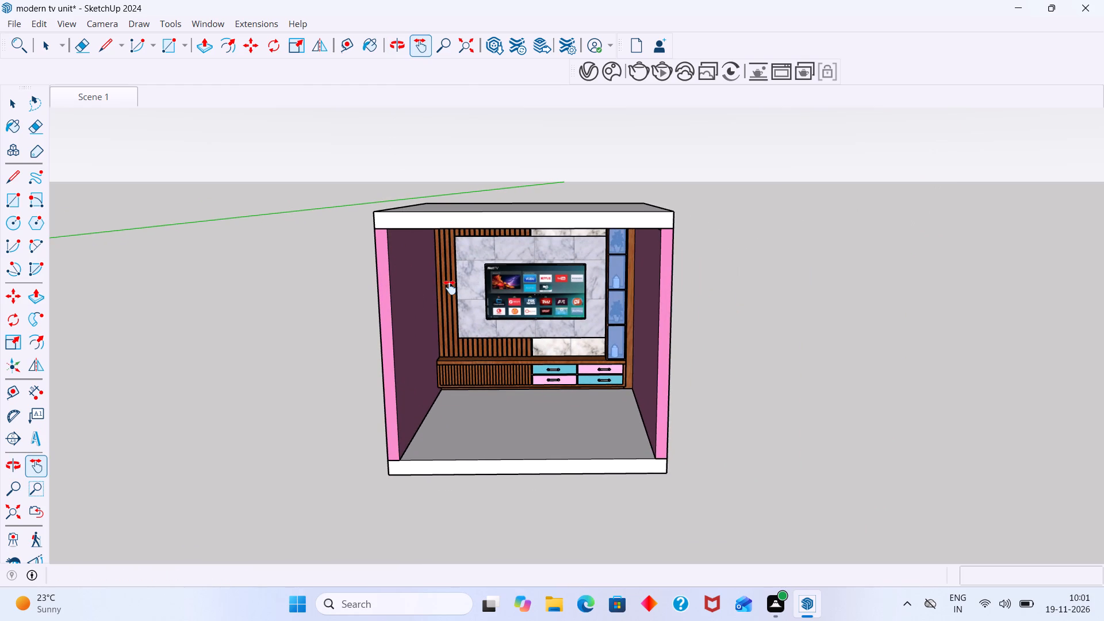
pyautogui.press('space')
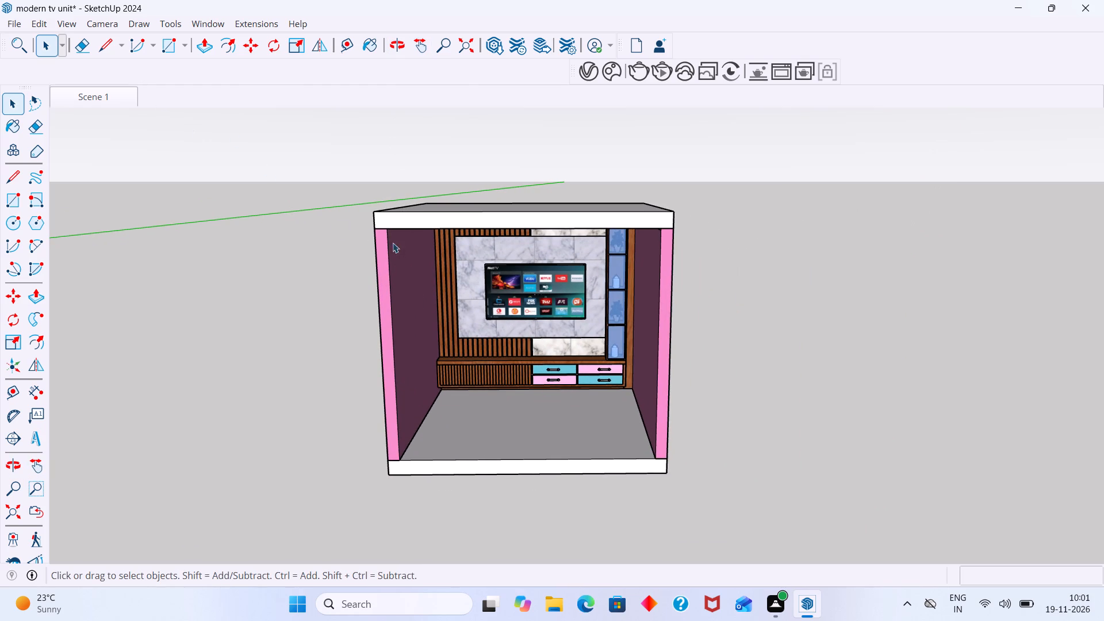
pyautogui.click(94, 97)
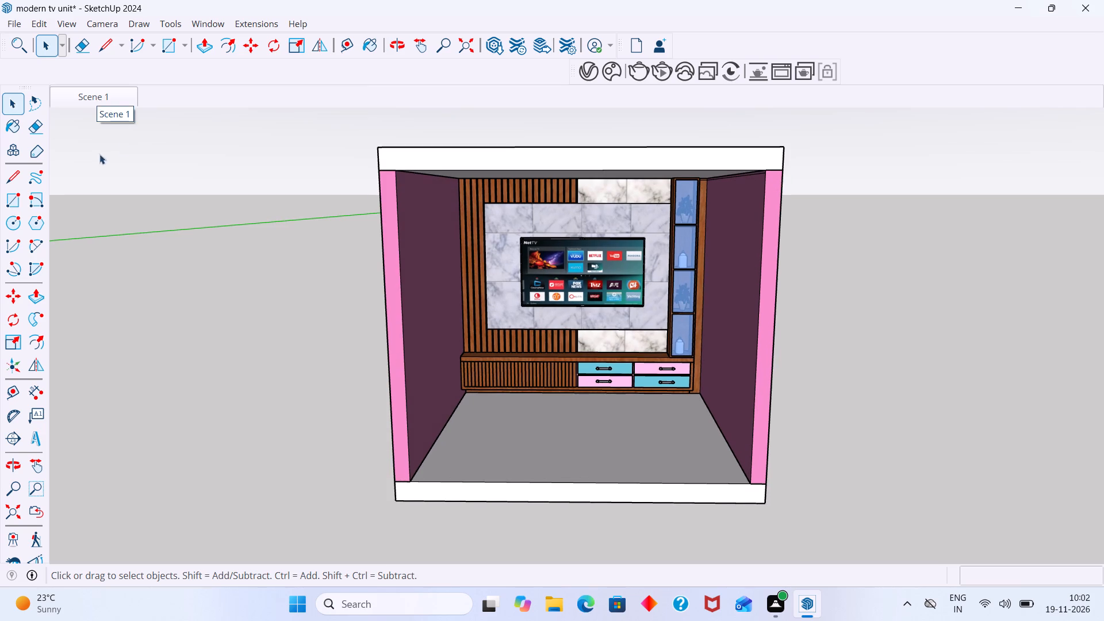
# Position the camera at the middle of the room floor's front edge, facing the TV unit.
pyautogui.click(65, 27)
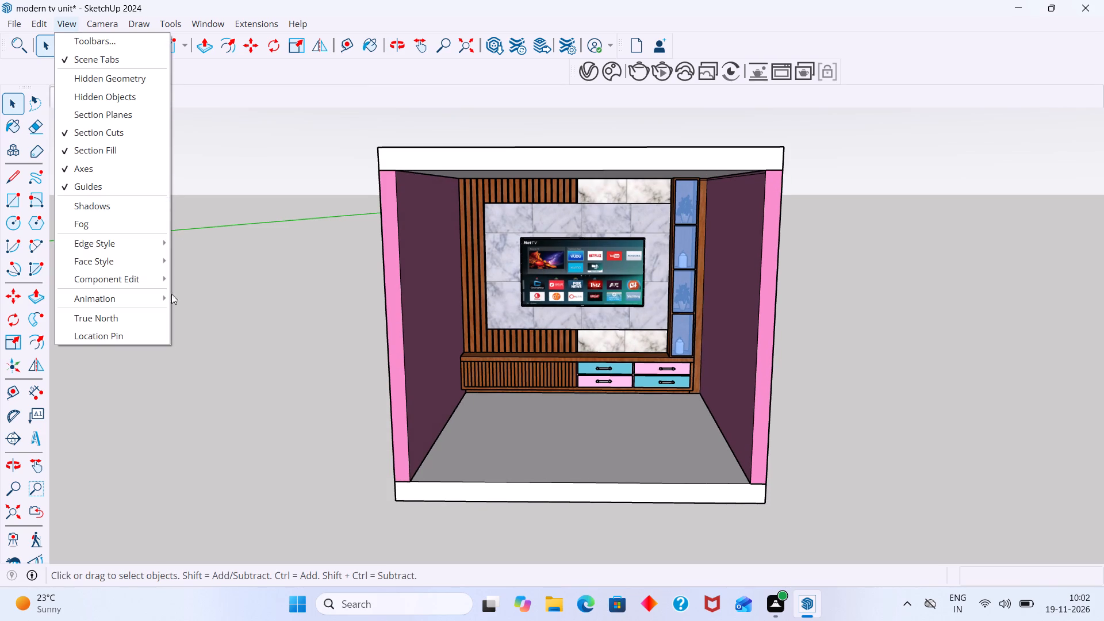
pyautogui.click(205, 398)
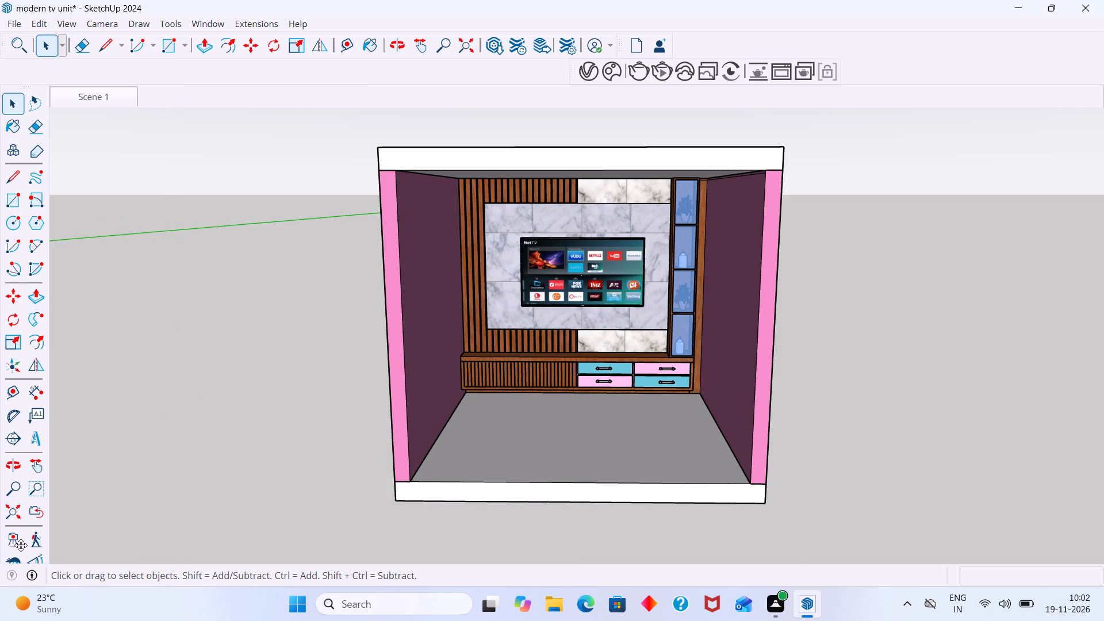
pyautogui.click(11, 536)
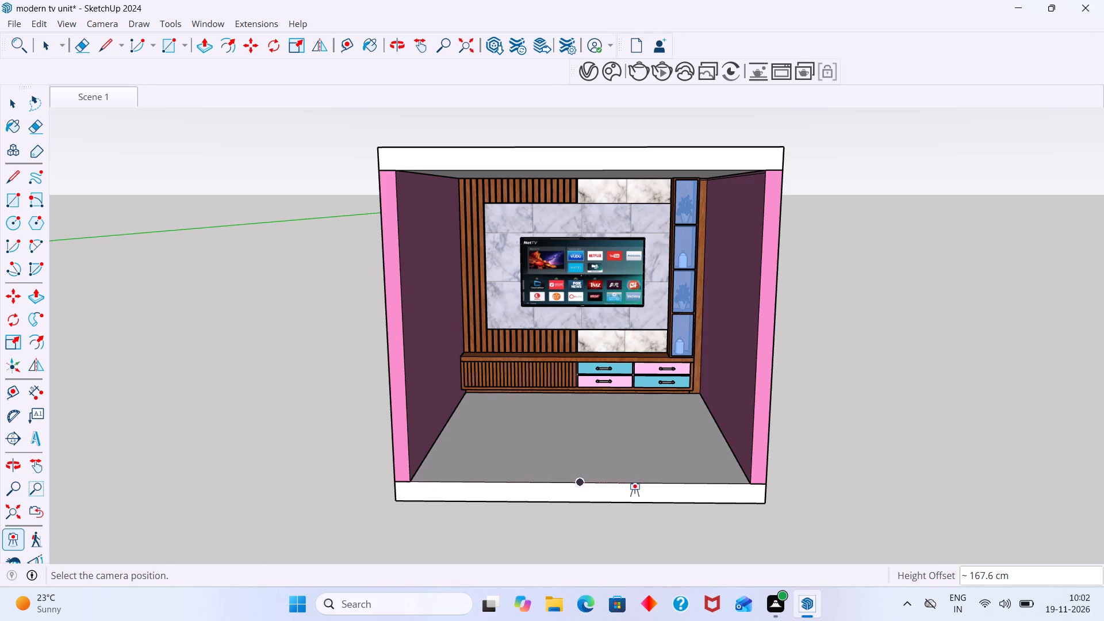
pyautogui.click(580, 485)
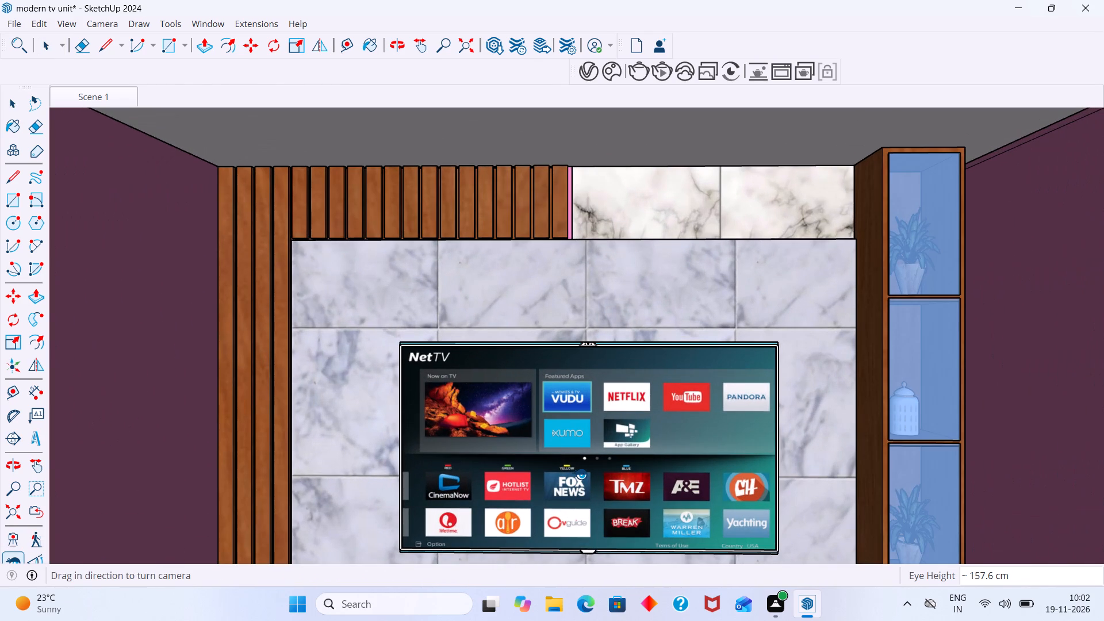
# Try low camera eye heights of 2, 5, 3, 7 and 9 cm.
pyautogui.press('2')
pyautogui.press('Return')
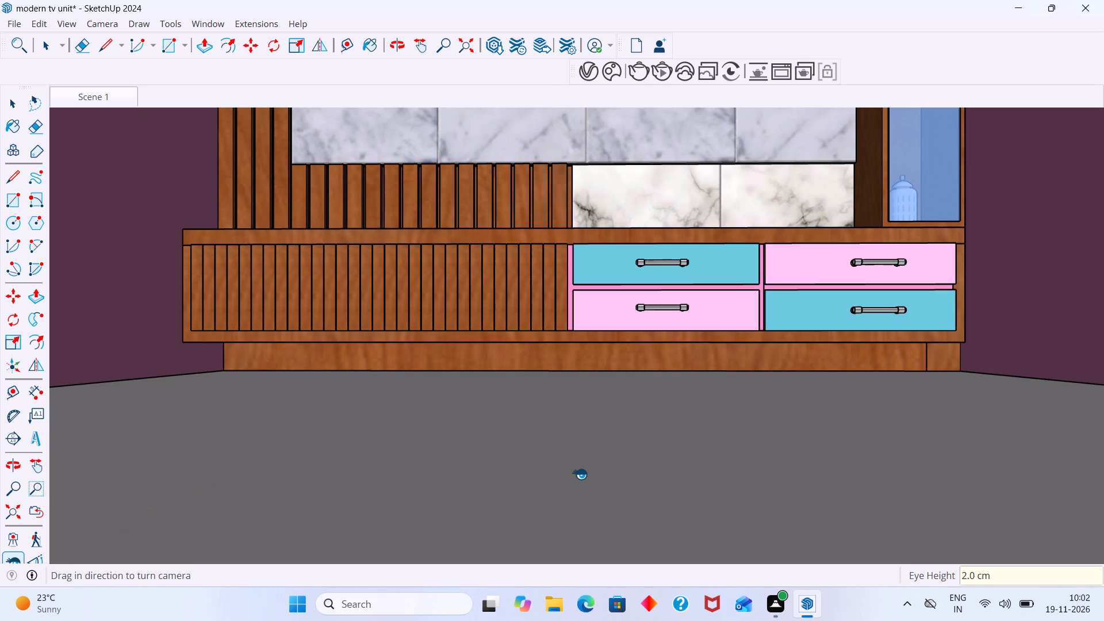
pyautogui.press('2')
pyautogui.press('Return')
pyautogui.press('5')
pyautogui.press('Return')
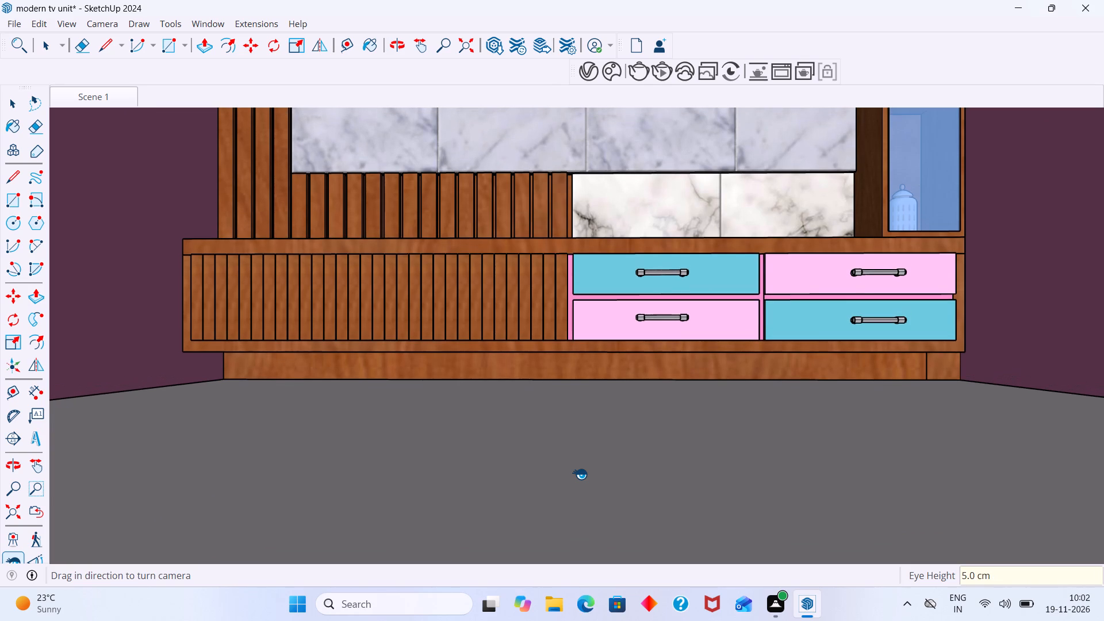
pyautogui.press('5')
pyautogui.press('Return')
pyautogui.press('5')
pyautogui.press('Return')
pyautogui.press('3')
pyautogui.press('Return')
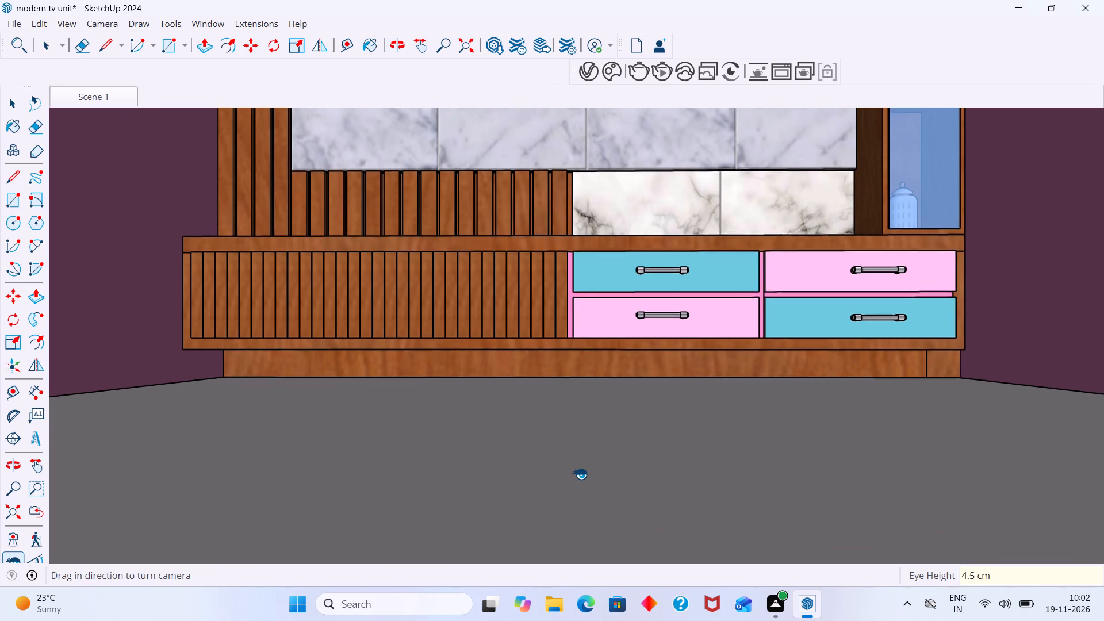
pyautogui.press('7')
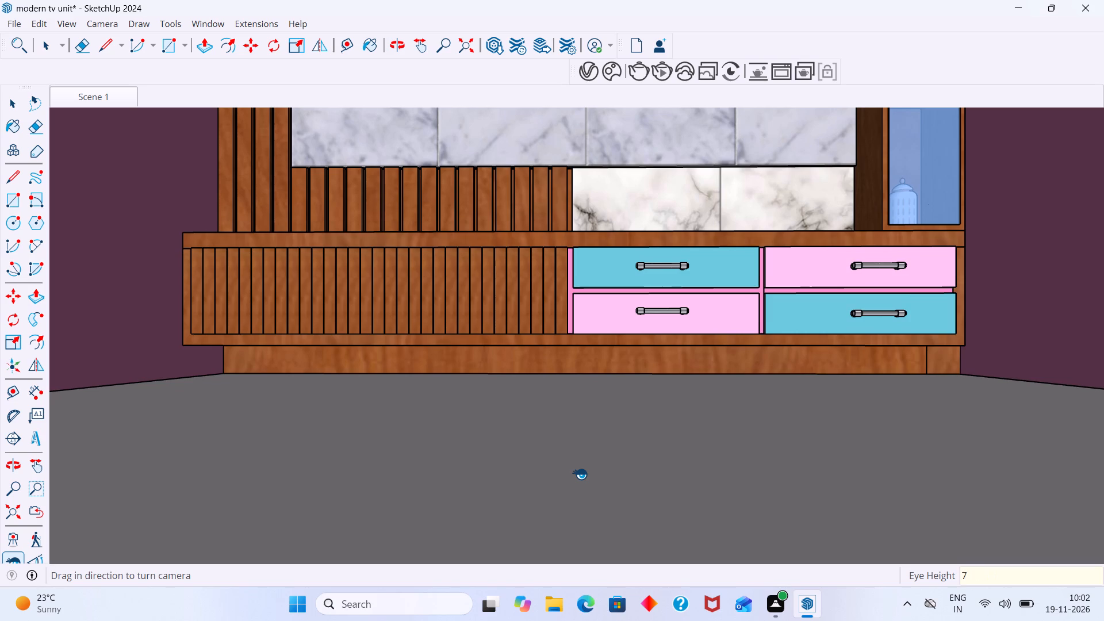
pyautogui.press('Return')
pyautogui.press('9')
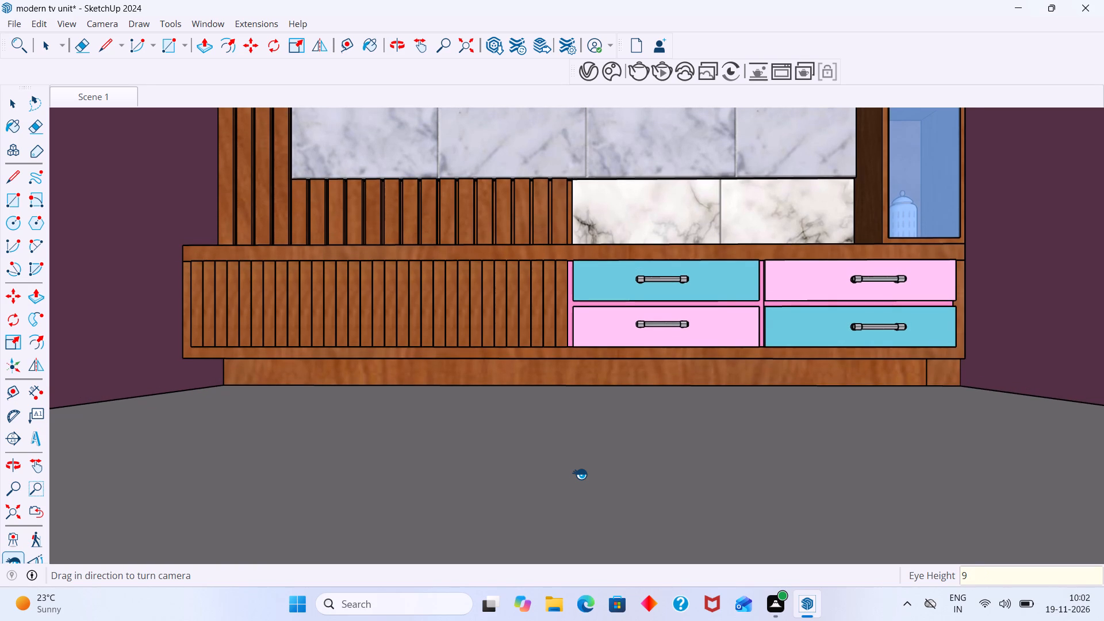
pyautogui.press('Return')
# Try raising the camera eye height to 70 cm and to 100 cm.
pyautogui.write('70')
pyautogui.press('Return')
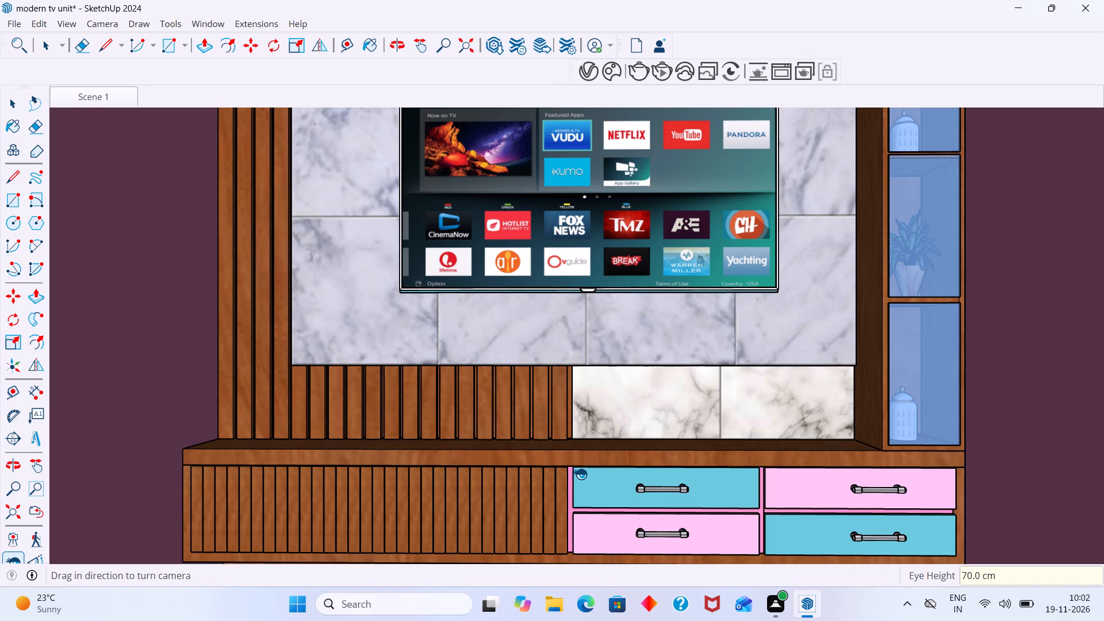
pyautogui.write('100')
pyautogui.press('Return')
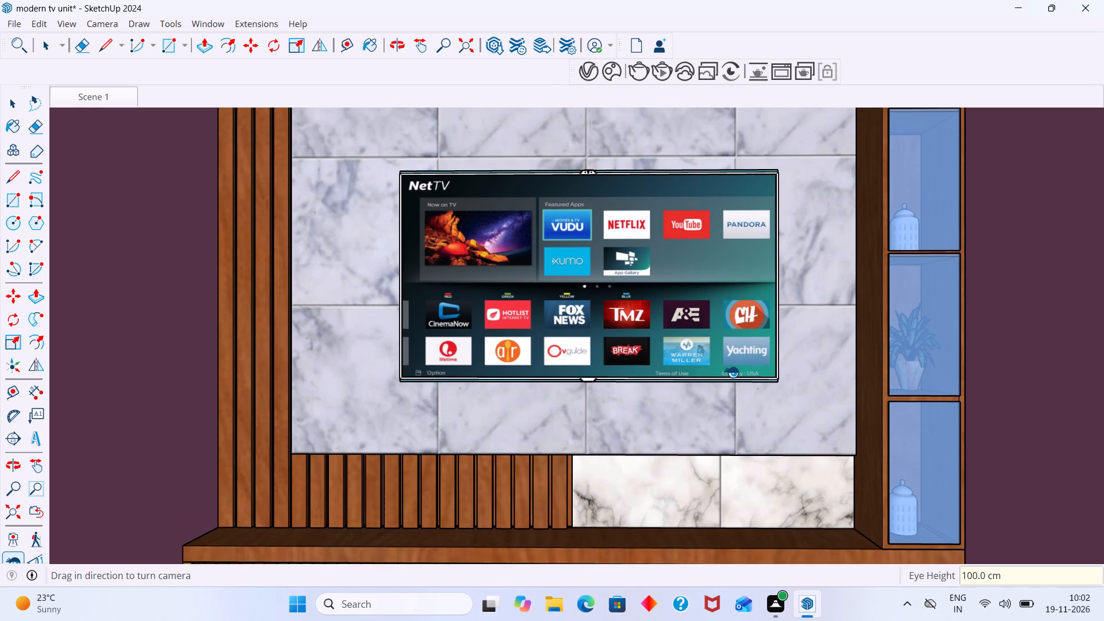
# Pull the camera back until both side walls frame the TV unit, try a 150 cm eye height, and set it to 120 cm.
pyautogui.scroll(-3, 502, 292)
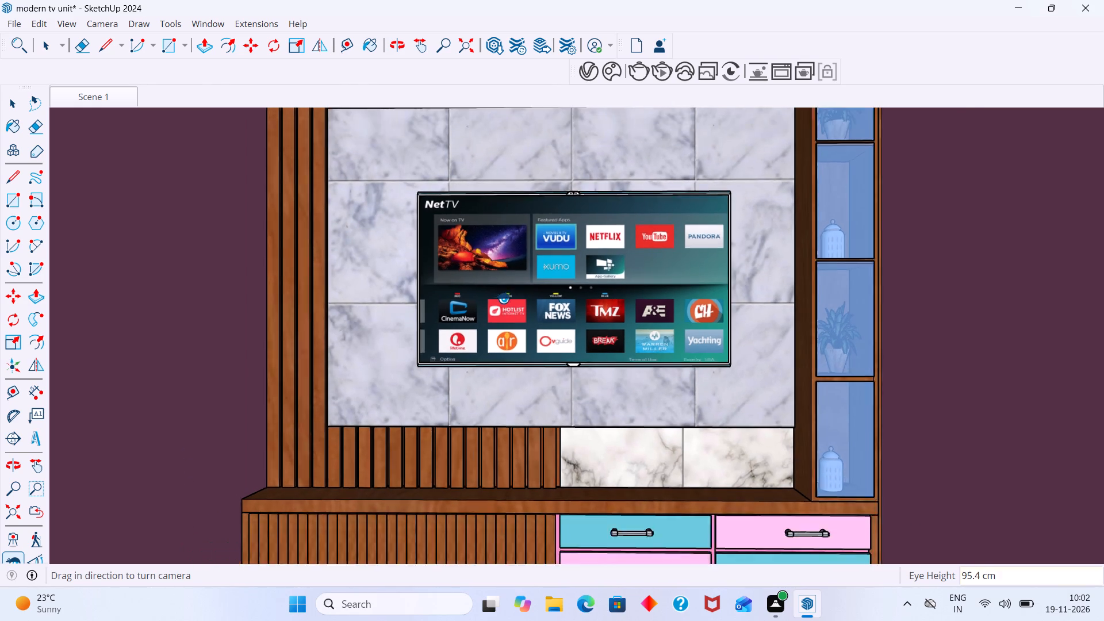
pyautogui.scroll(-3, 502, 303)
pyautogui.scroll(1, 502, 306)
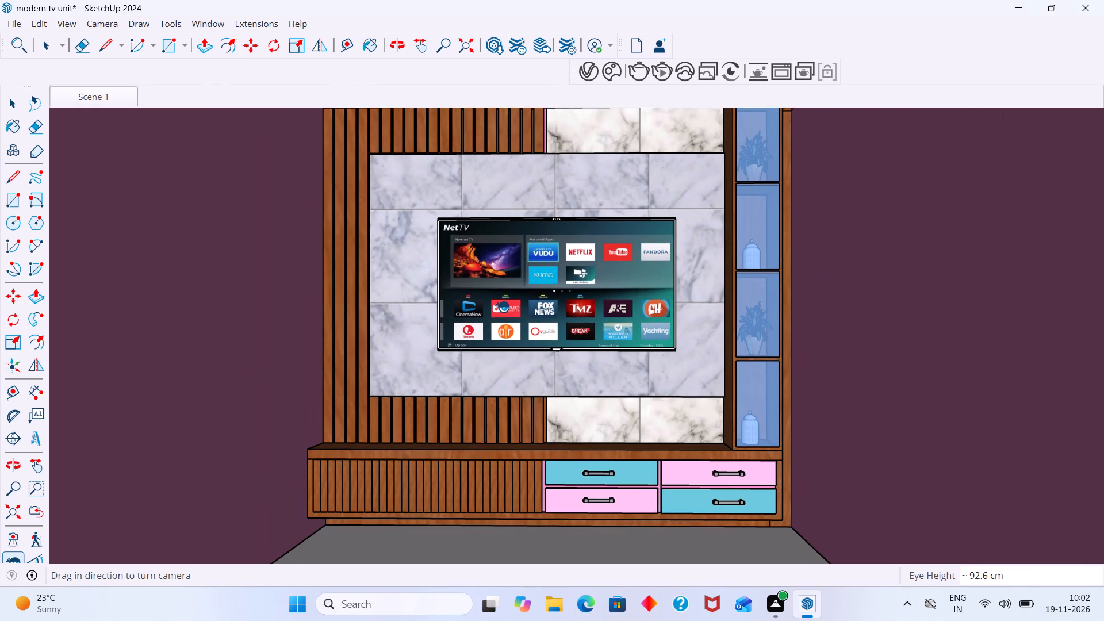
pyautogui.scroll(-2, 502, 306)
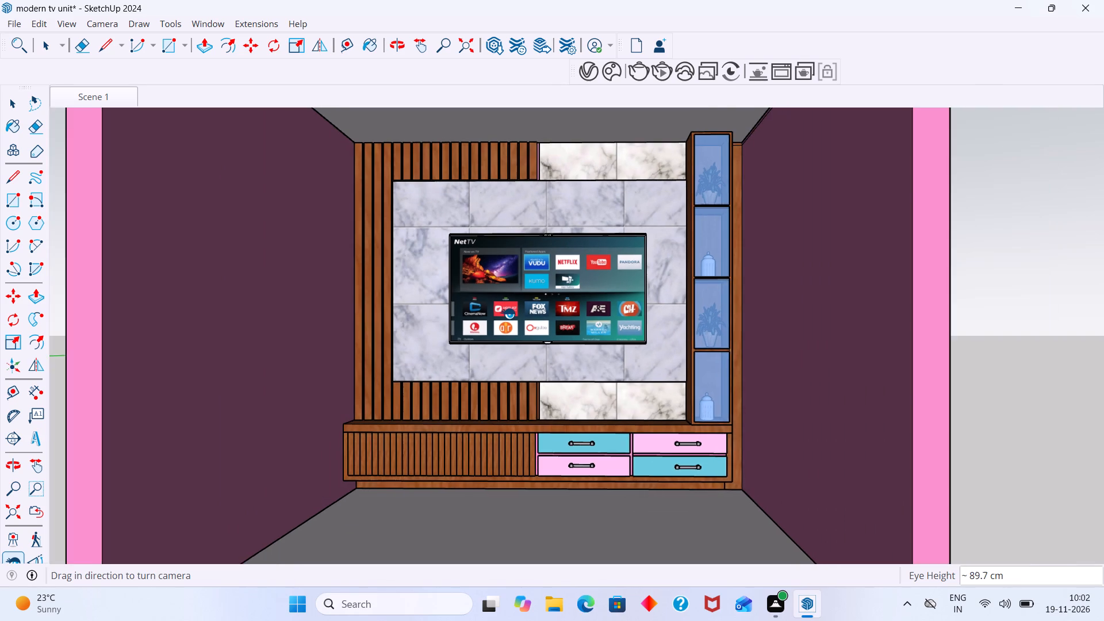
pyautogui.scroll(1, 508, 313)
pyautogui.scroll(-2, 508, 313)
pyautogui.scroll(2, 508, 315)
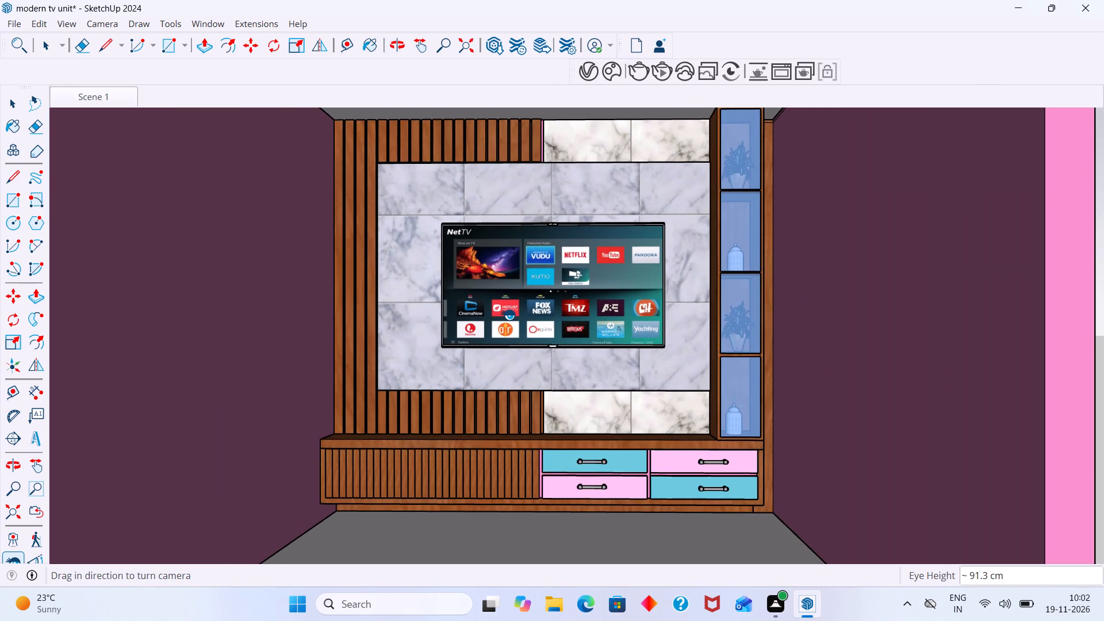
pyautogui.scroll(-1, 508, 315)
pyautogui.write('150')
pyautogui.press('Return')
pyautogui.write('120')
pyautogui.press('Return')
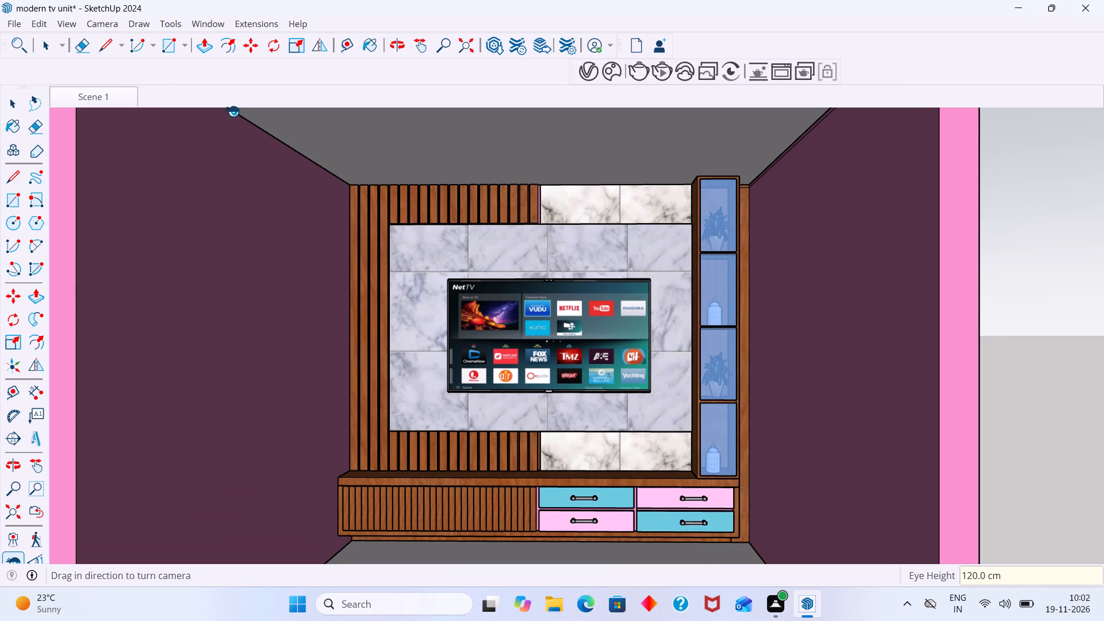
# Frame a close, slightly angled interior view with the full TV unit between both pink-edged side walls and the ceiling and floor partly visible.
pyautogui.click(448, 50)
pyautogui.moveTo(475, 299); pyautogui.dragTo(473, 312)
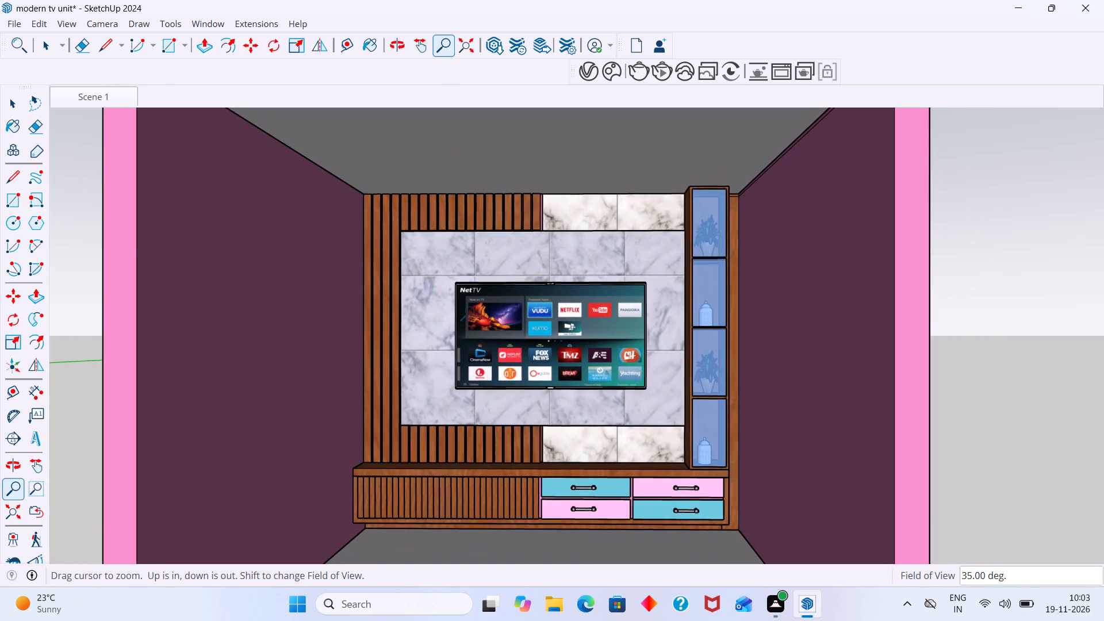
pyautogui.moveTo(473, 312); pyautogui.dragTo(468, 311)
pyautogui.scroll(2, 467, 311)
pyautogui.scroll(-3, 467, 311)
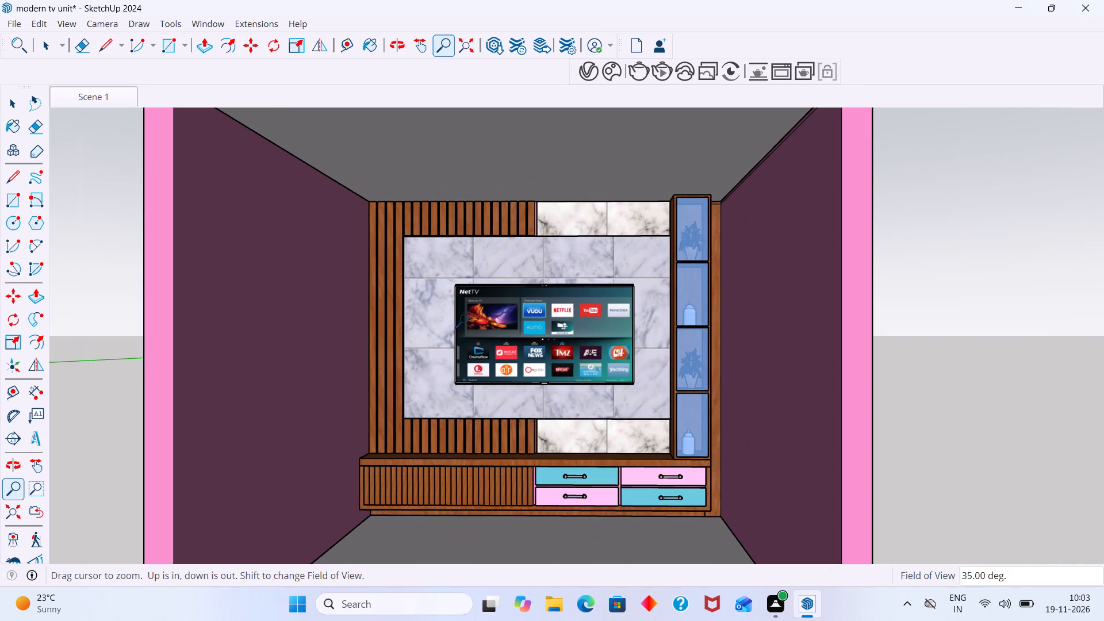
pyautogui.scroll(1, 478, 373)
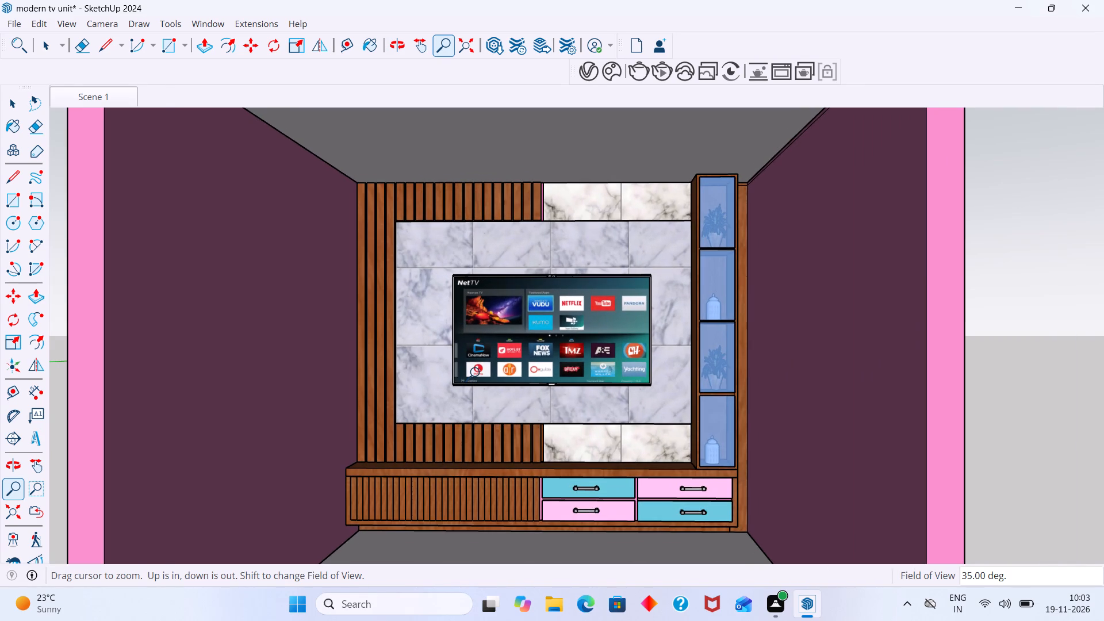
pyautogui.scroll(-1, 478, 373)
pyautogui.scroll(1, 478, 373)
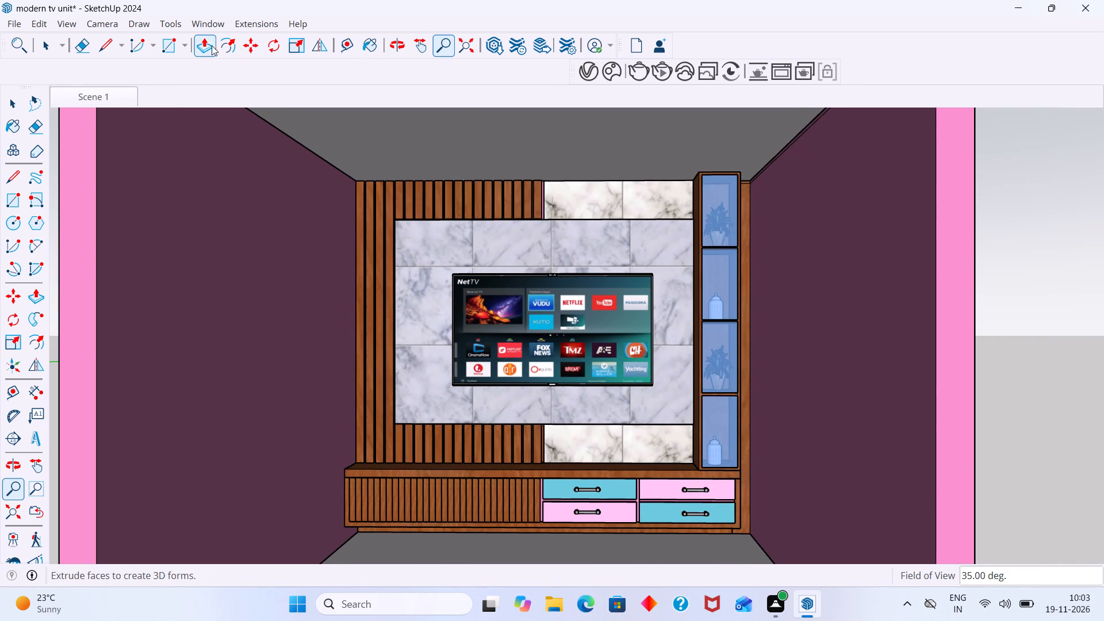
pyautogui.click(42, 467)
pyautogui.moveTo(411, 462); pyautogui.dragTo(387, 448)
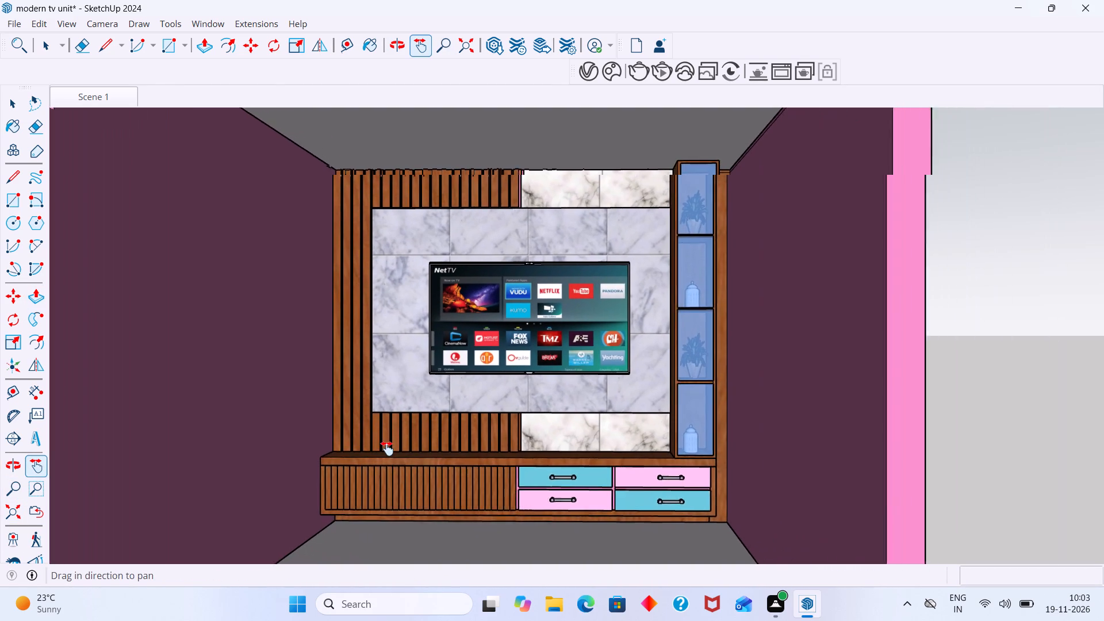
pyautogui.moveTo(387, 448); pyautogui.dragTo(379, 434)
pyautogui.scroll(-2, 379, 434)
pyautogui.scroll(1, 379, 434)
pyautogui.scroll(-1, 379, 434)
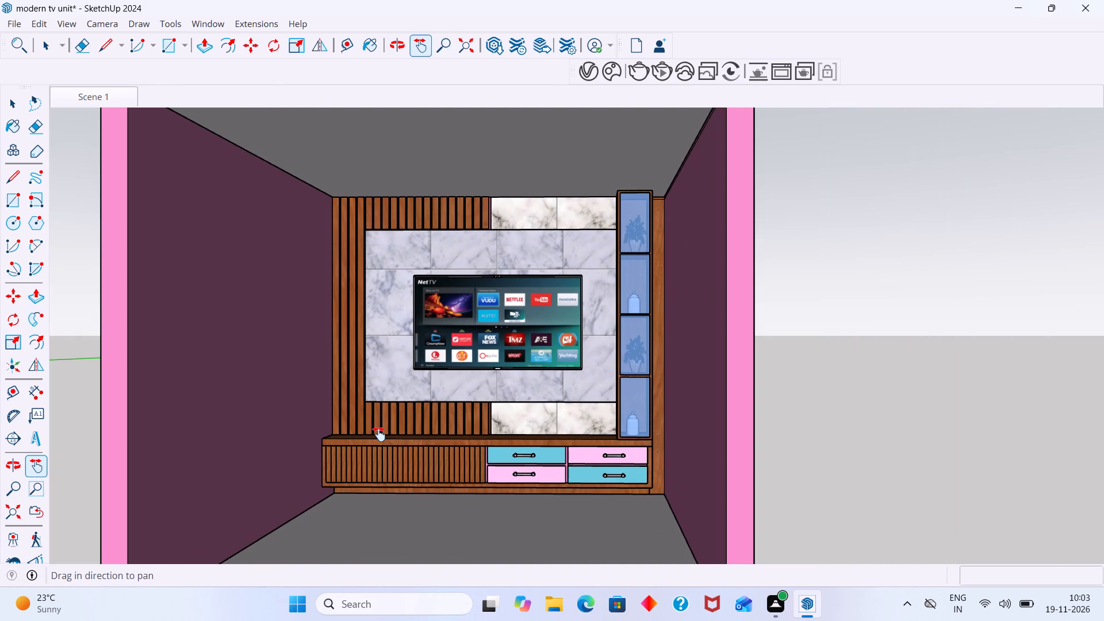
pyautogui.scroll(-1, 379, 434)
pyautogui.middleClick(379, 434)
pyautogui.moveTo(381, 434); pyautogui.dragTo(419, 443, button='middle')
pyautogui.scroll(1, 419, 443)
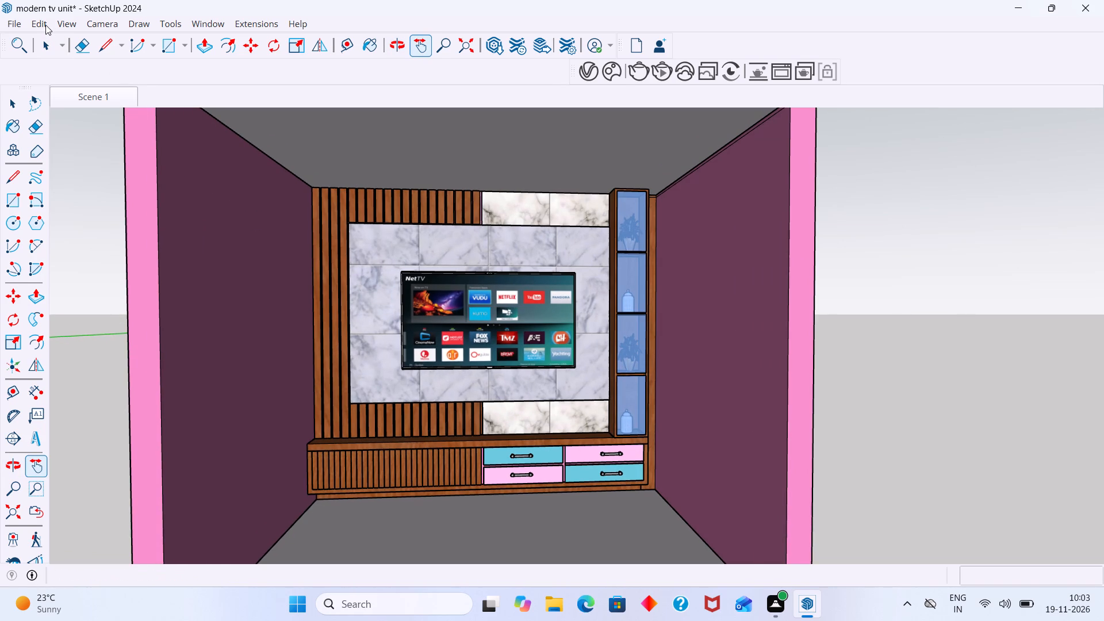
# Add a second scene that saves the close interior view of the TV unit.
pyautogui.click(67, 25)
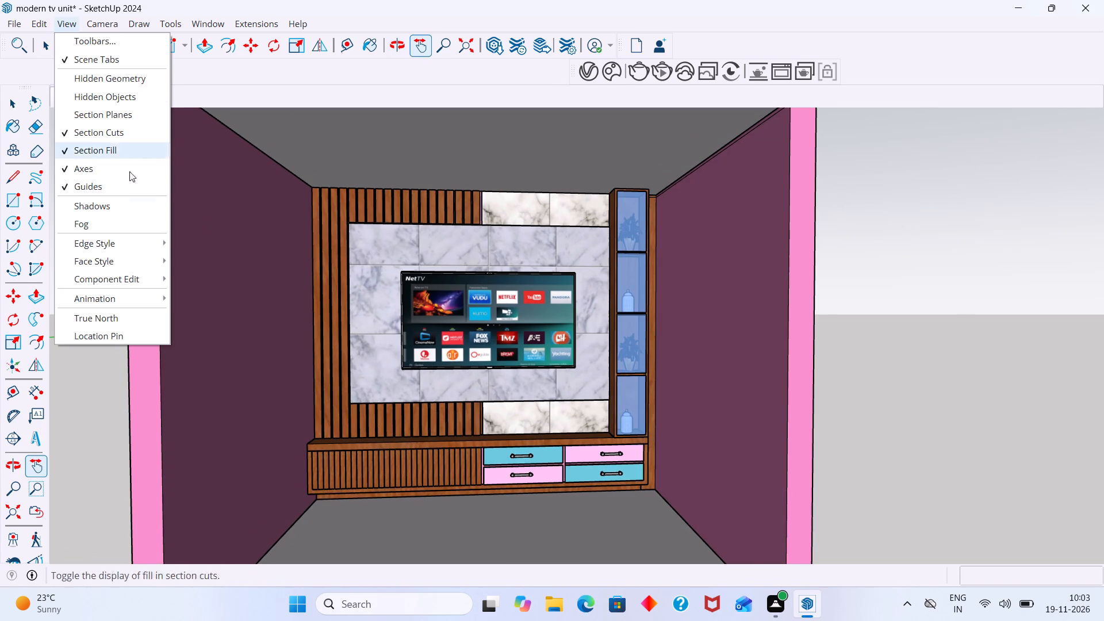
pyautogui.click(101, 304)
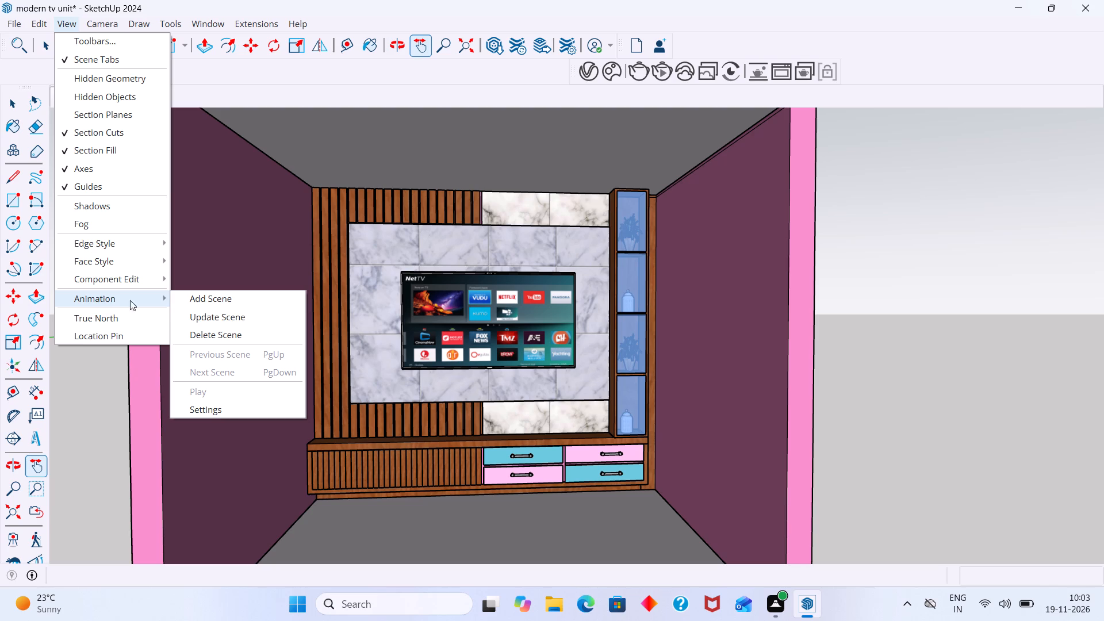
pyautogui.click(232, 305)
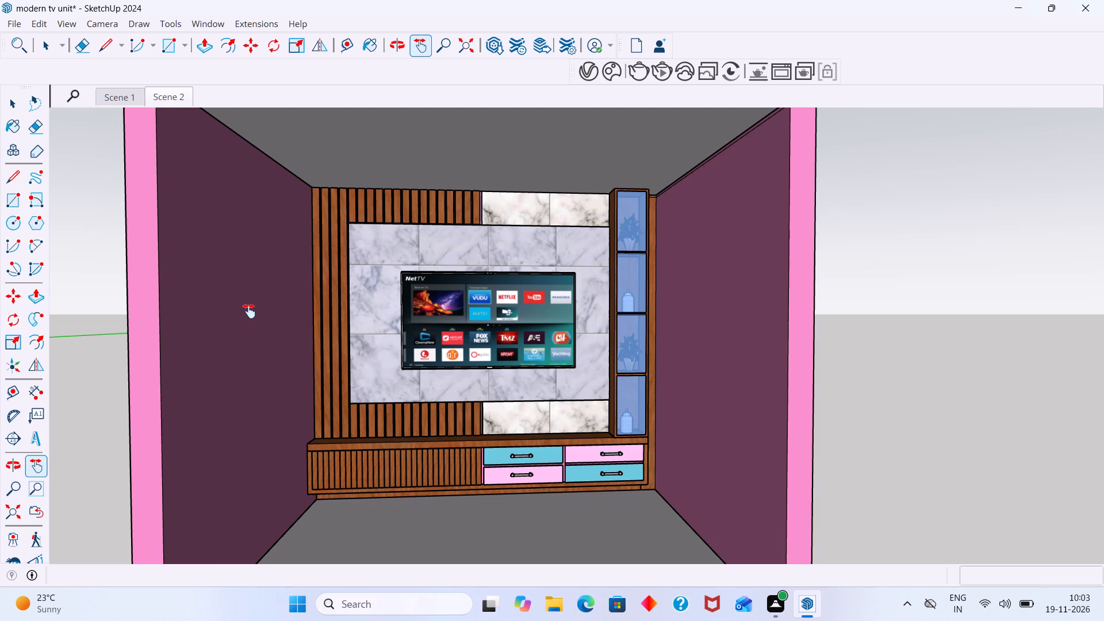
pyautogui.press('space')
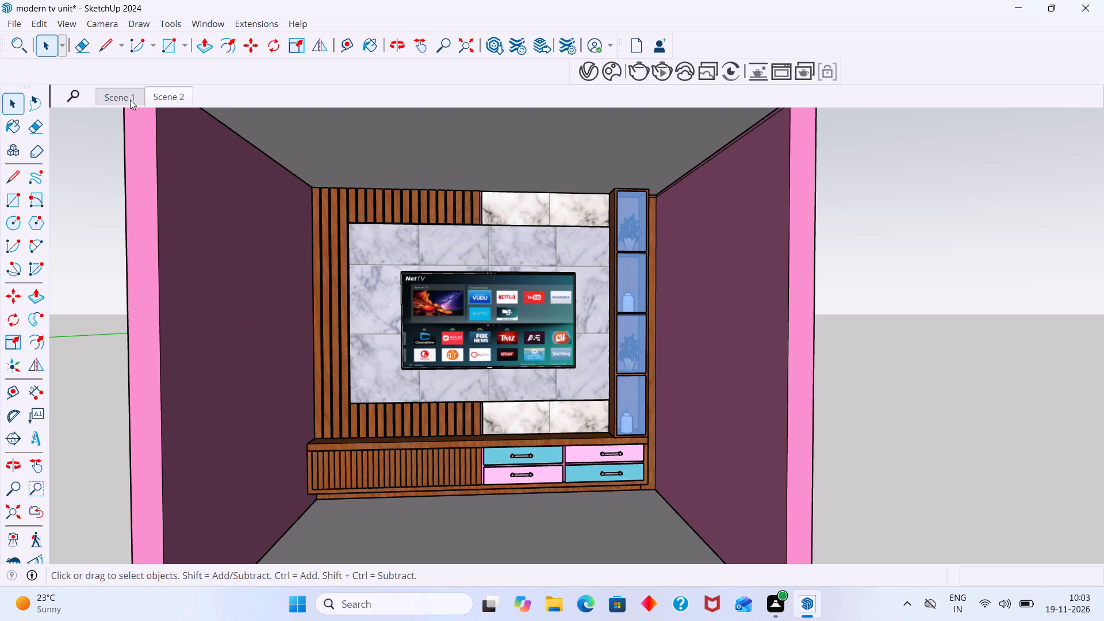
# Compare the two saved views by switching between Scene 1 and Scene 2, finishing on Scene 2.
pyautogui.click(130, 99)
pyautogui.click(156, 97)
pyautogui.click(132, 99)
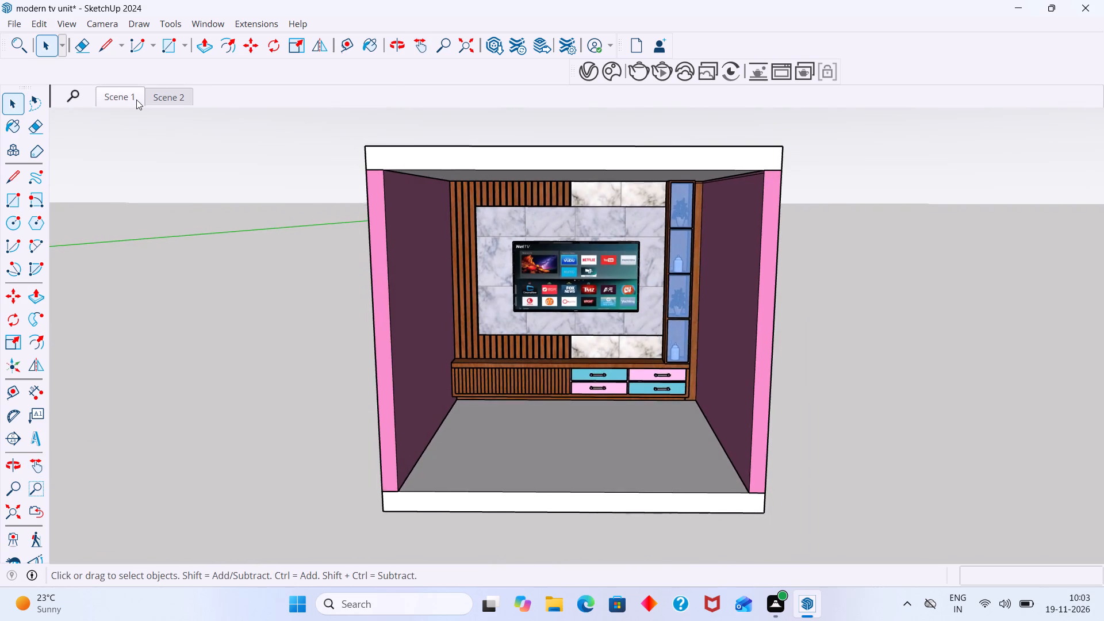
pyautogui.click(137, 101)
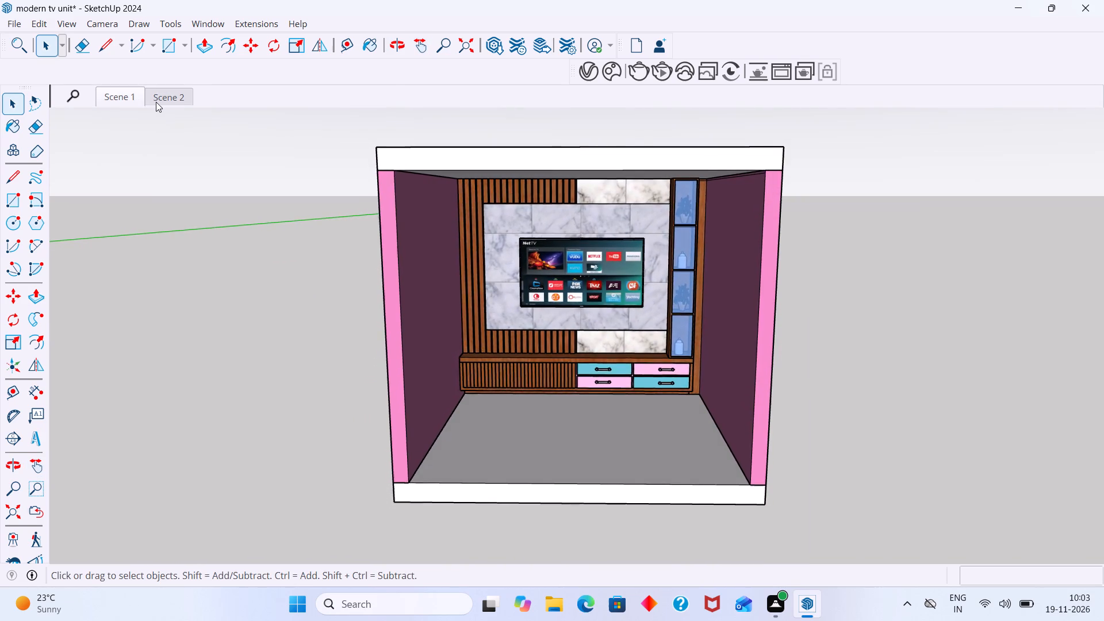
pyautogui.click(119, 105)
pyautogui.click(119, 101)
pyautogui.click(120, 94)
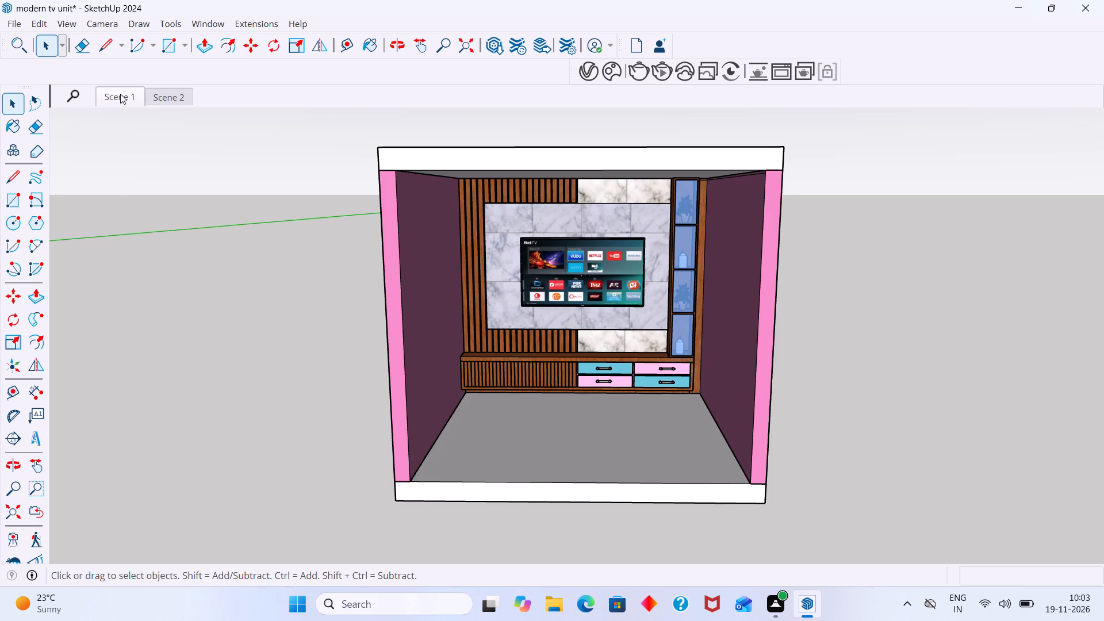
pyautogui.click(228, 99)
pyautogui.click(136, 95)
pyautogui.click(161, 98)
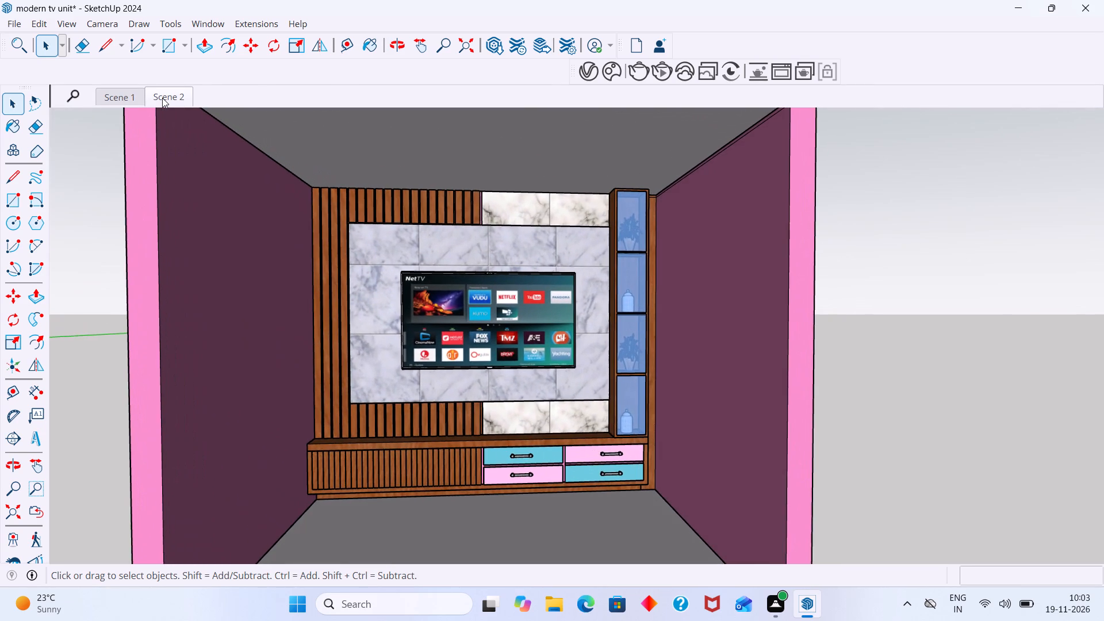
pyautogui.click(116, 97)
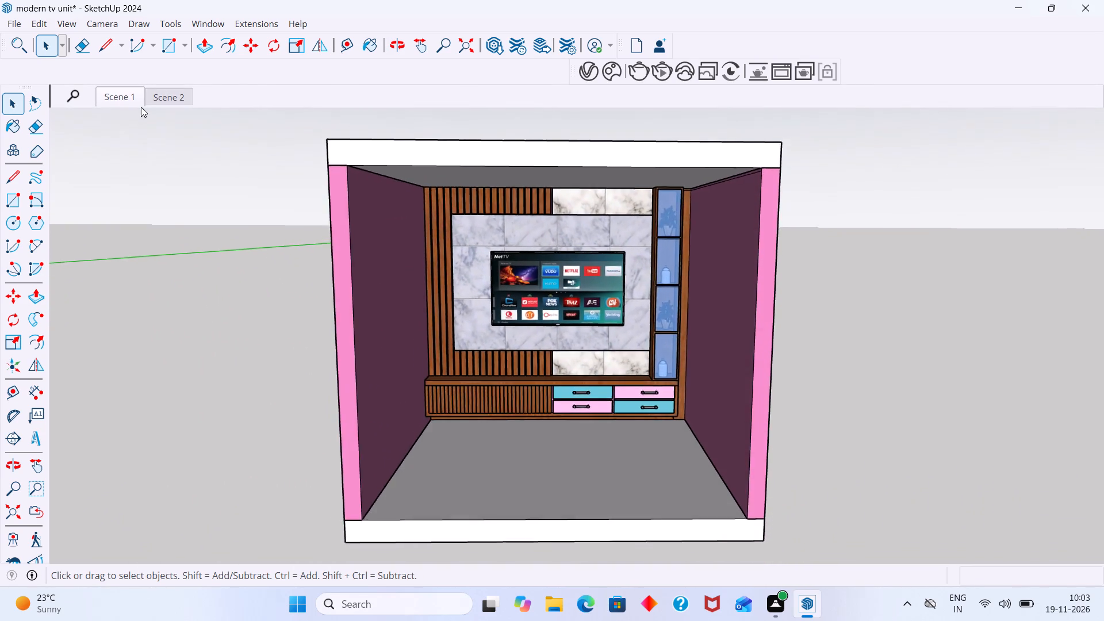
pyautogui.click(163, 98)
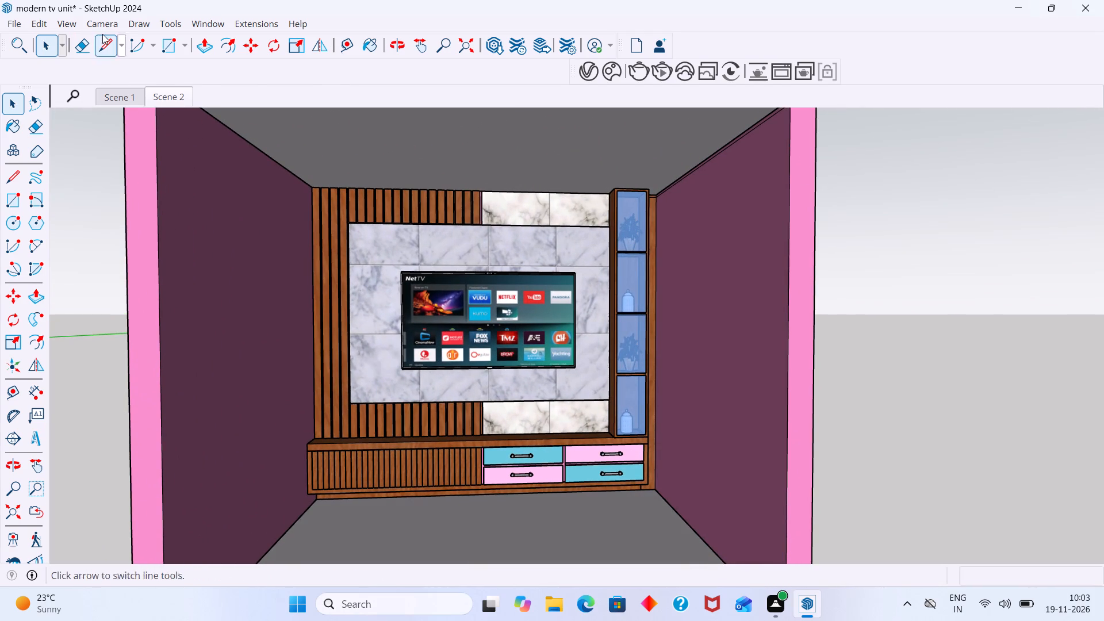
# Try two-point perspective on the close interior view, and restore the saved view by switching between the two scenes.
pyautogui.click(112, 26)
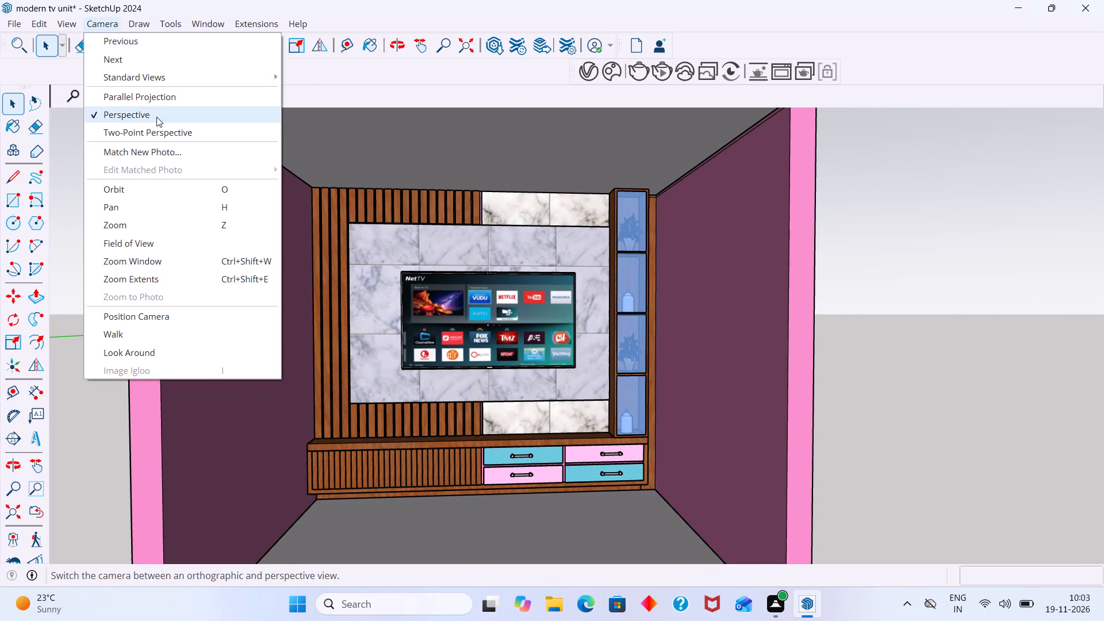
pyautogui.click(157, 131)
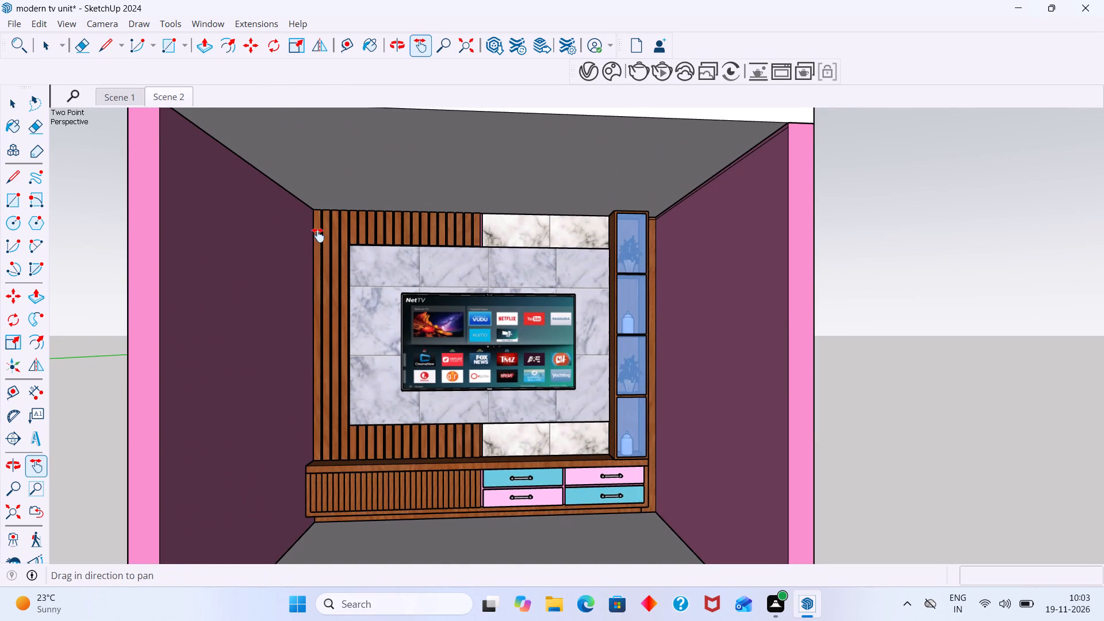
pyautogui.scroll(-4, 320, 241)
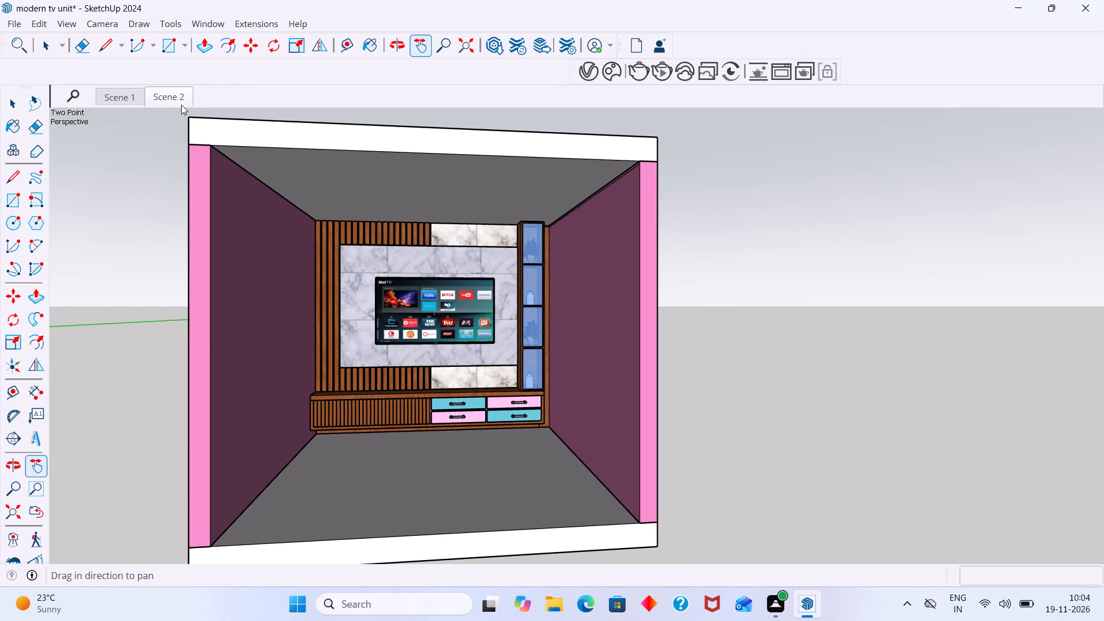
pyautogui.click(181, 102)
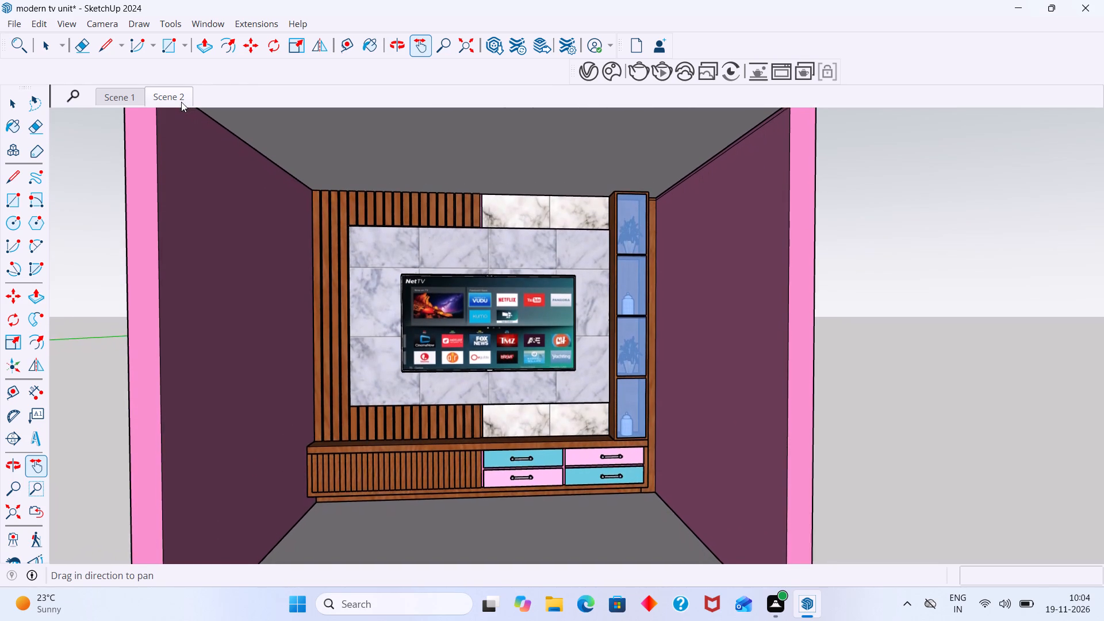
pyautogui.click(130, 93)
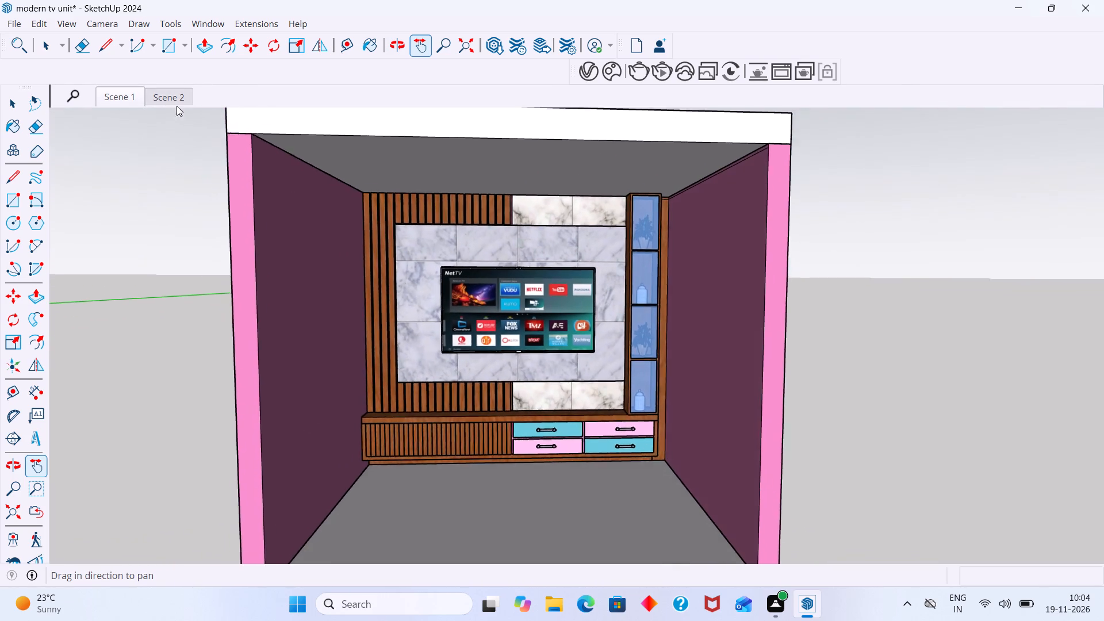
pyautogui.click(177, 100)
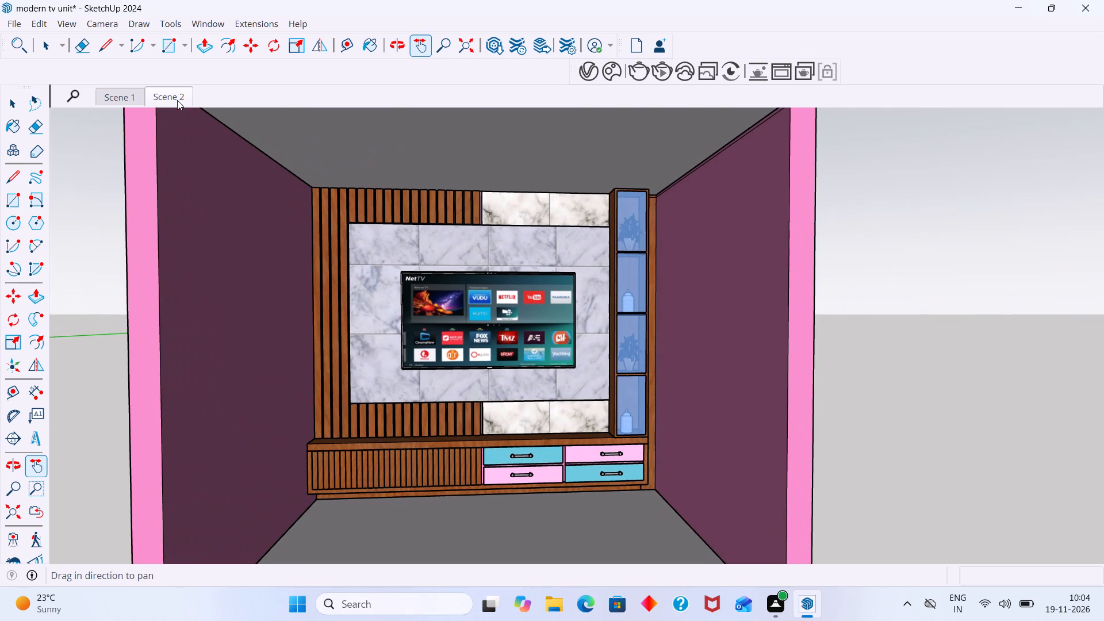
# Switch the close interior view to two-point perspective and update Scene 2 with it.
pyautogui.click(110, 28)
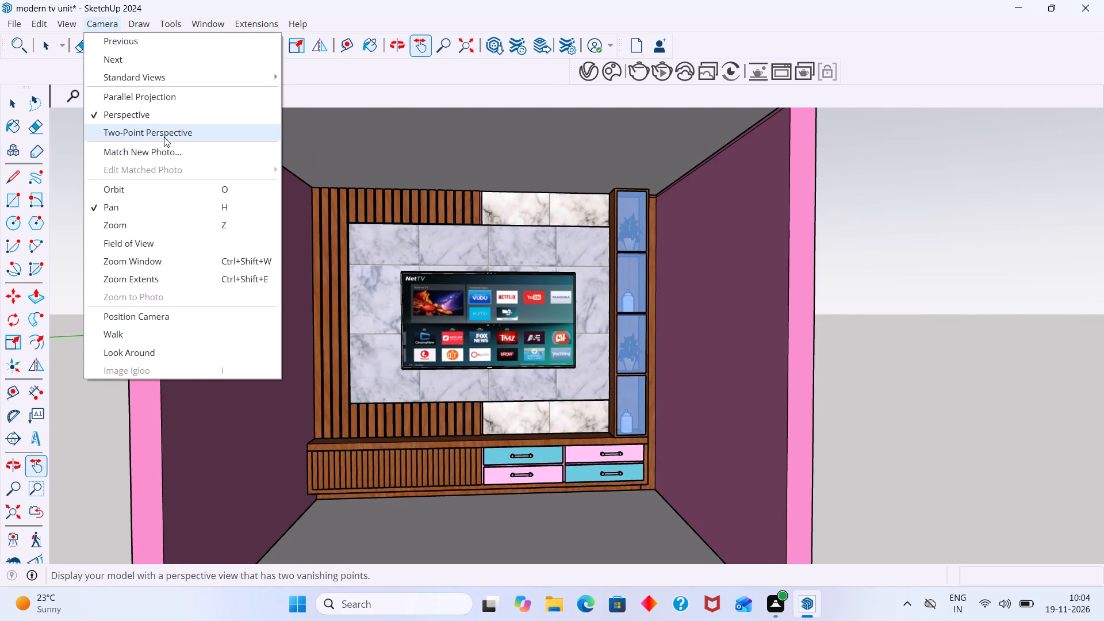
pyautogui.click(164, 136)
pyautogui.rightClick(170, 102)
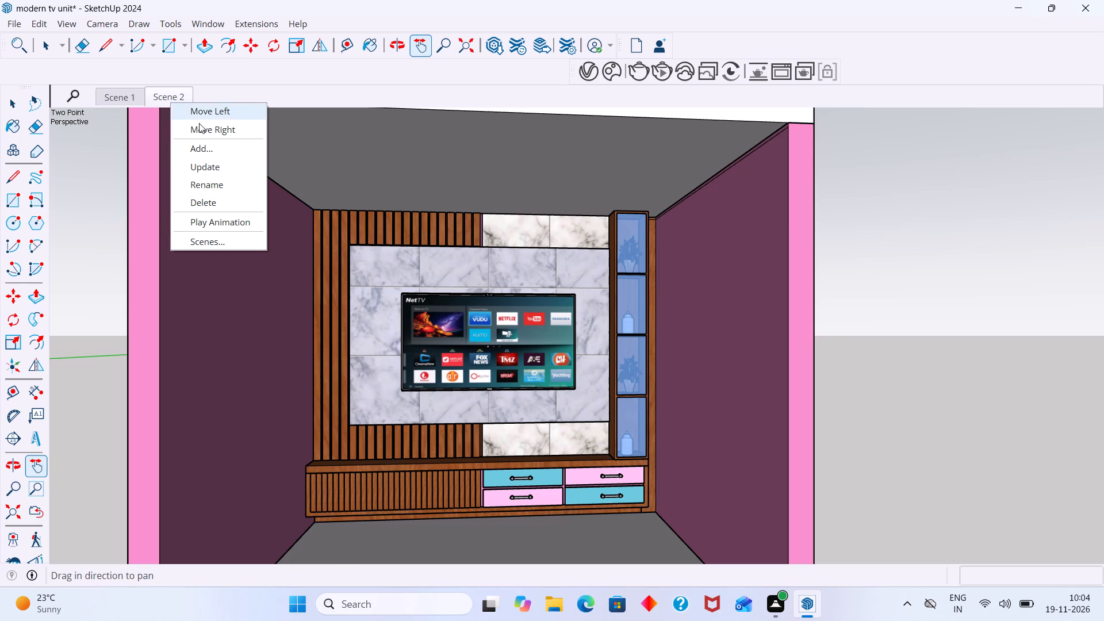
pyautogui.click(215, 168)
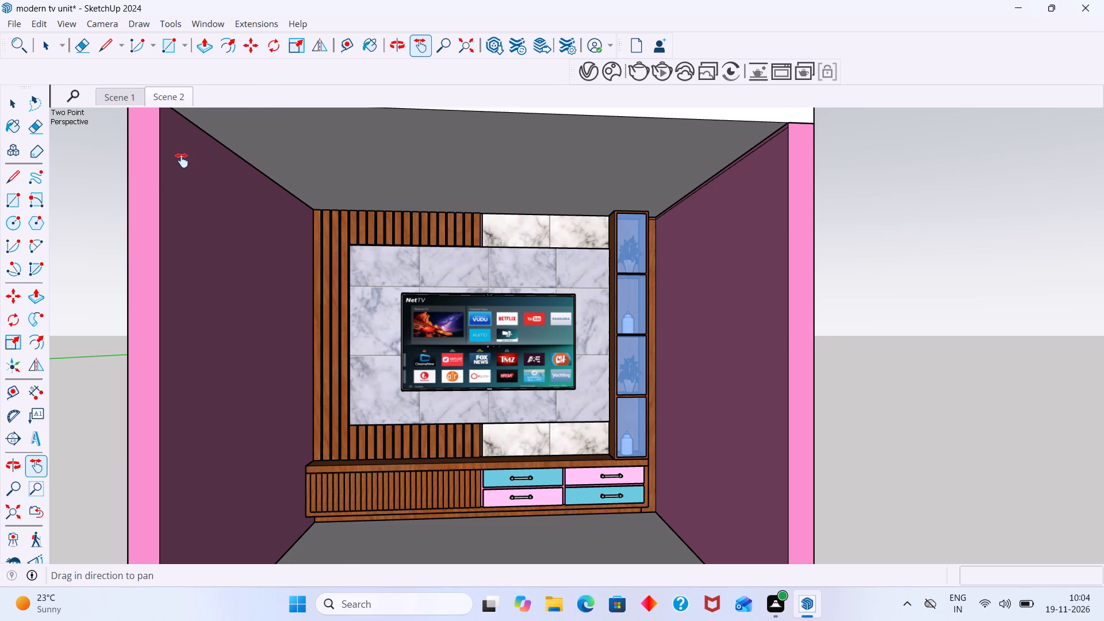
# Check the updated Scene 2 by shifting the view, recalling the scene, and comparing it with Scene 1.
pyautogui.moveTo(320, 293); pyautogui.dragTo(320, 292)
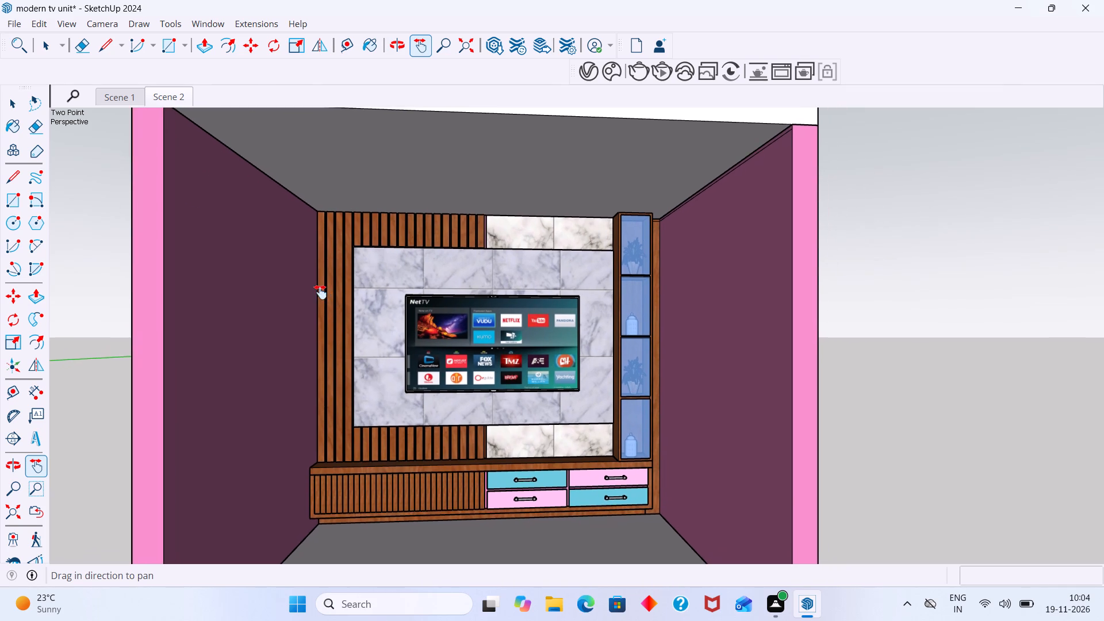
pyautogui.moveTo(320, 292); pyautogui.dragTo(308, 269)
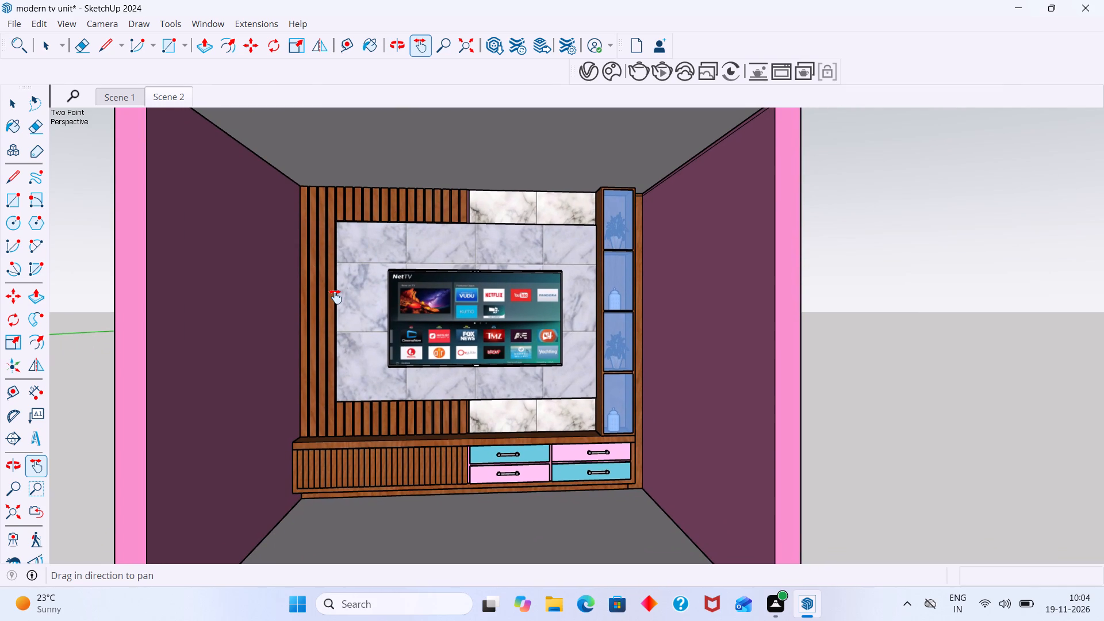
pyautogui.press('space')
pyautogui.click(182, 97)
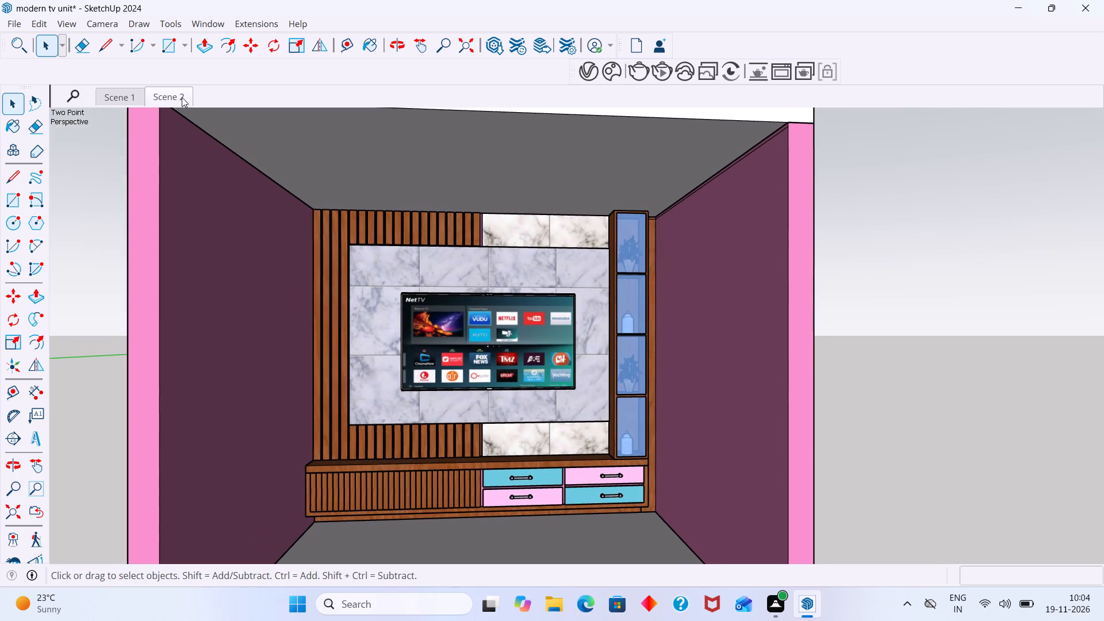
pyautogui.click(125, 104)
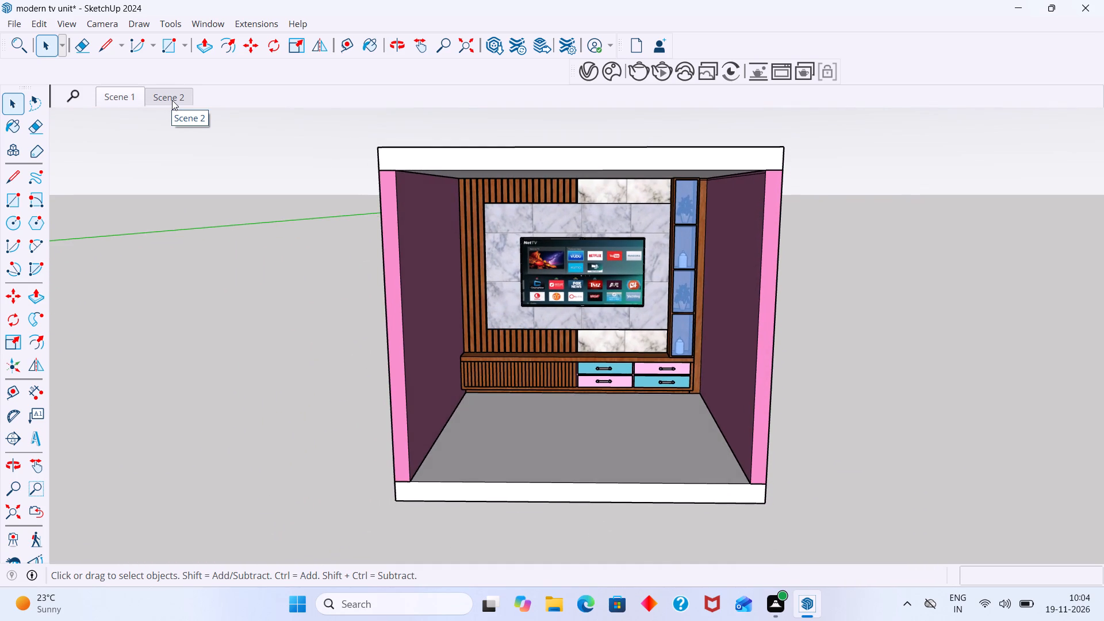
pyautogui.click(172, 100)
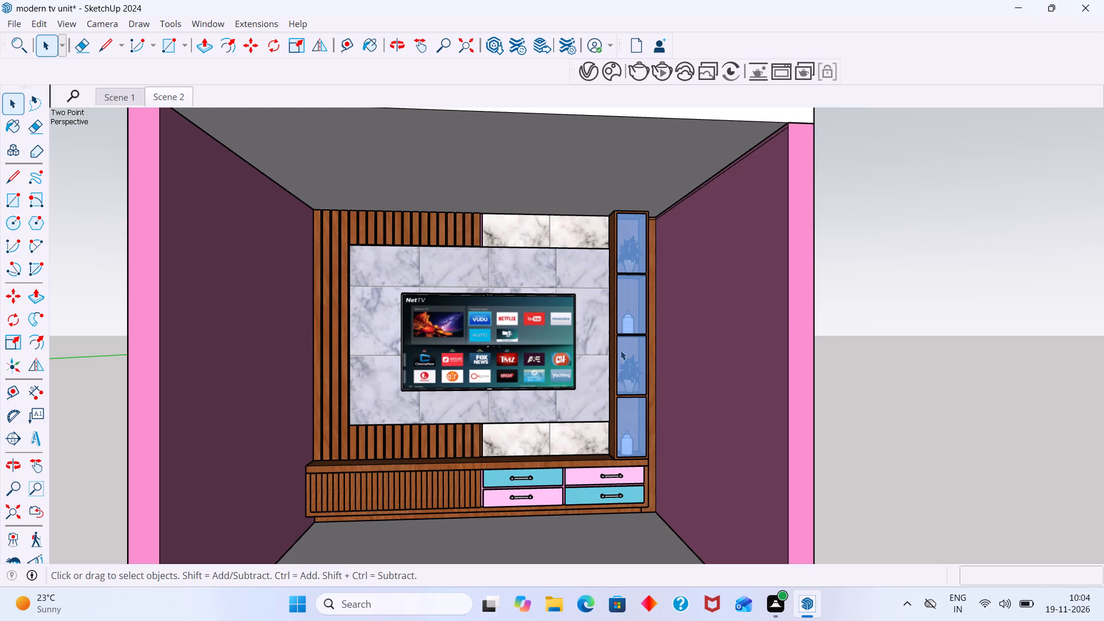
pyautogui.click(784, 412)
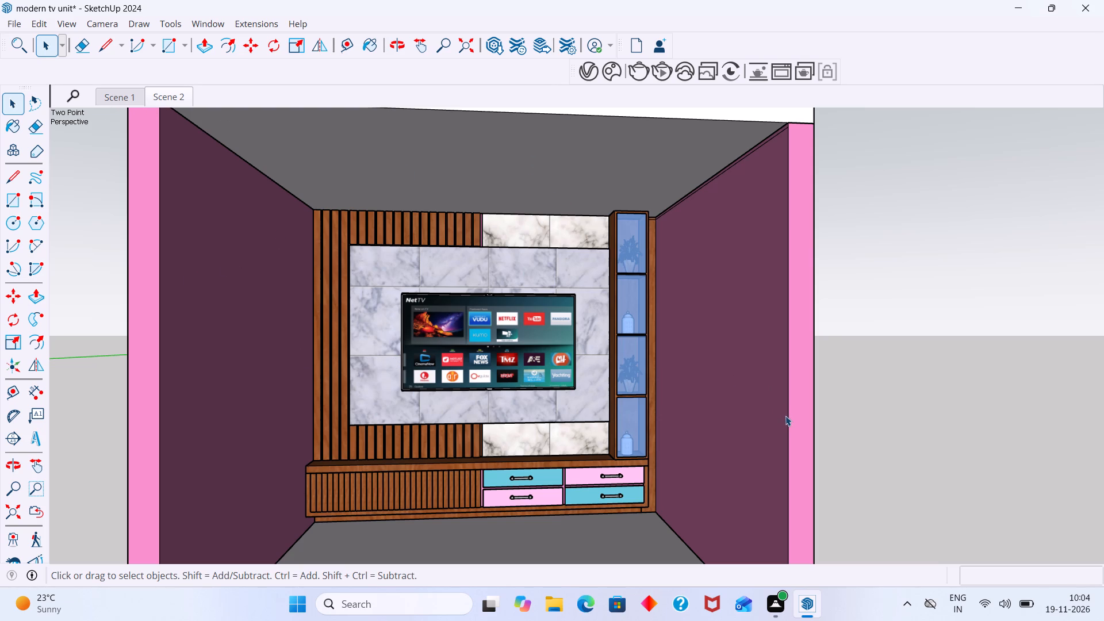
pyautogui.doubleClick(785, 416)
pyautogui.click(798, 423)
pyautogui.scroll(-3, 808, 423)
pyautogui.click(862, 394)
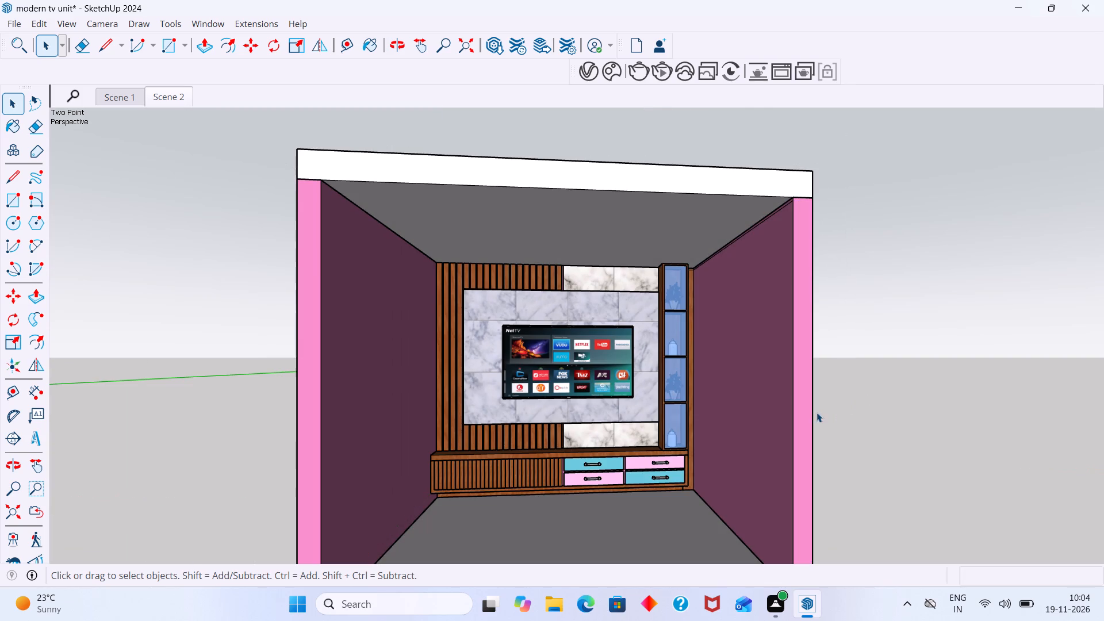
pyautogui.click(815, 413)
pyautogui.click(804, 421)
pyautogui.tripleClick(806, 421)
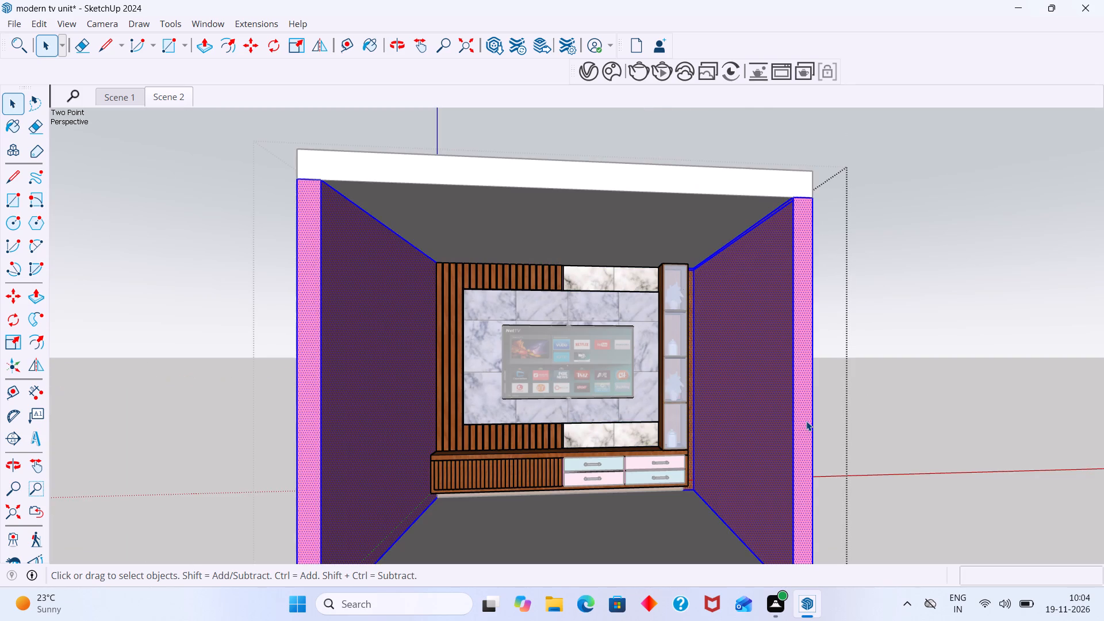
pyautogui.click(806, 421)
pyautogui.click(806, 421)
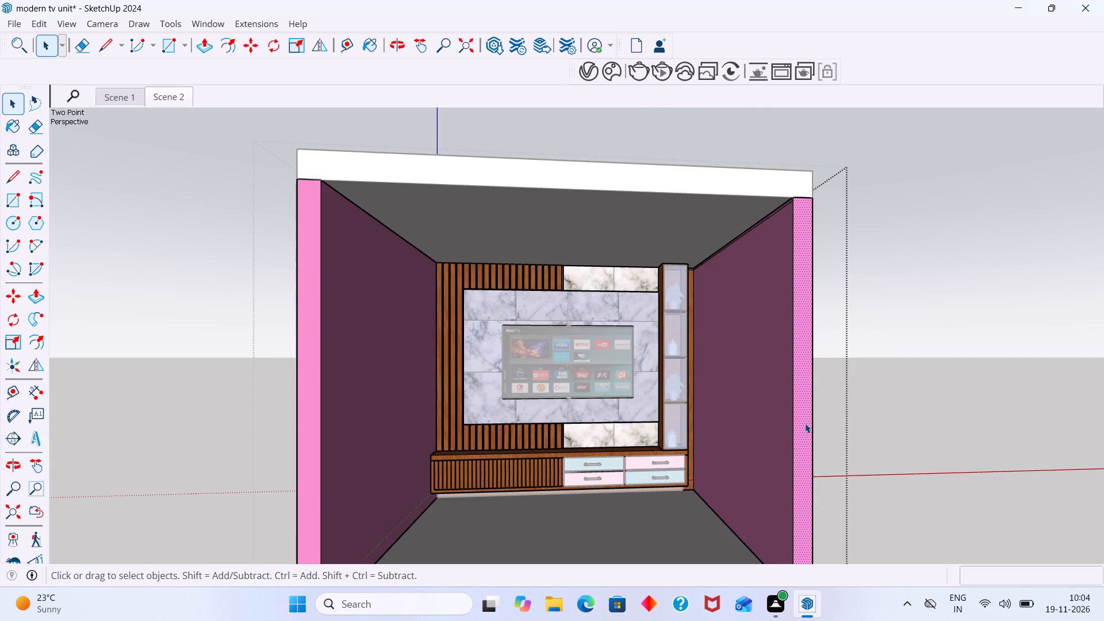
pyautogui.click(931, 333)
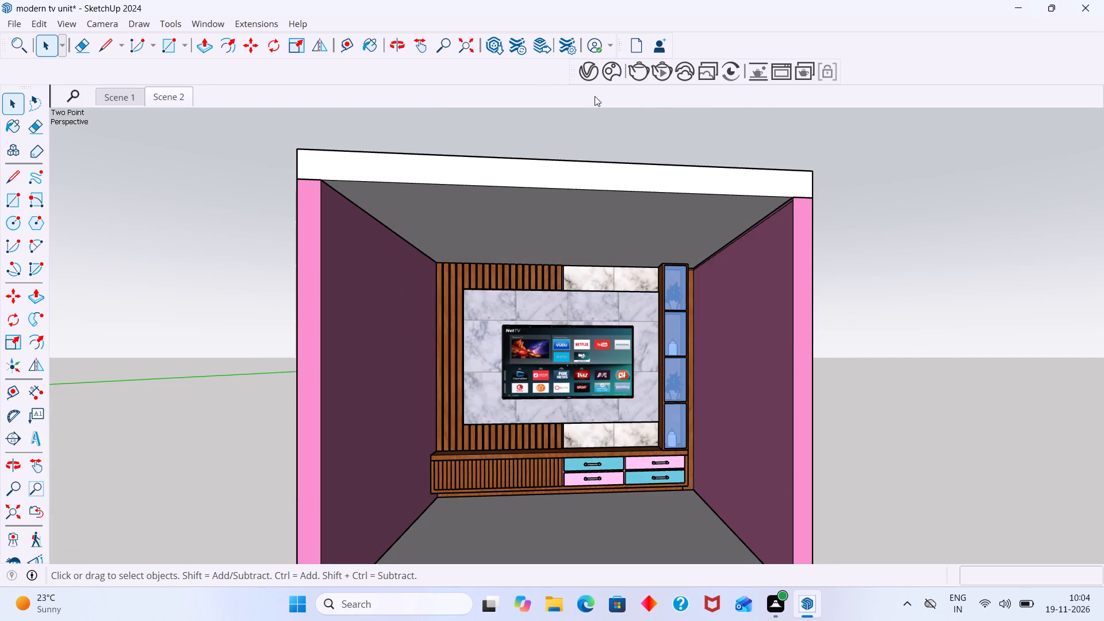
# Open the V-Ray Asset Editor and place its window beside the TV unit model.
pyautogui.click(594, 63)
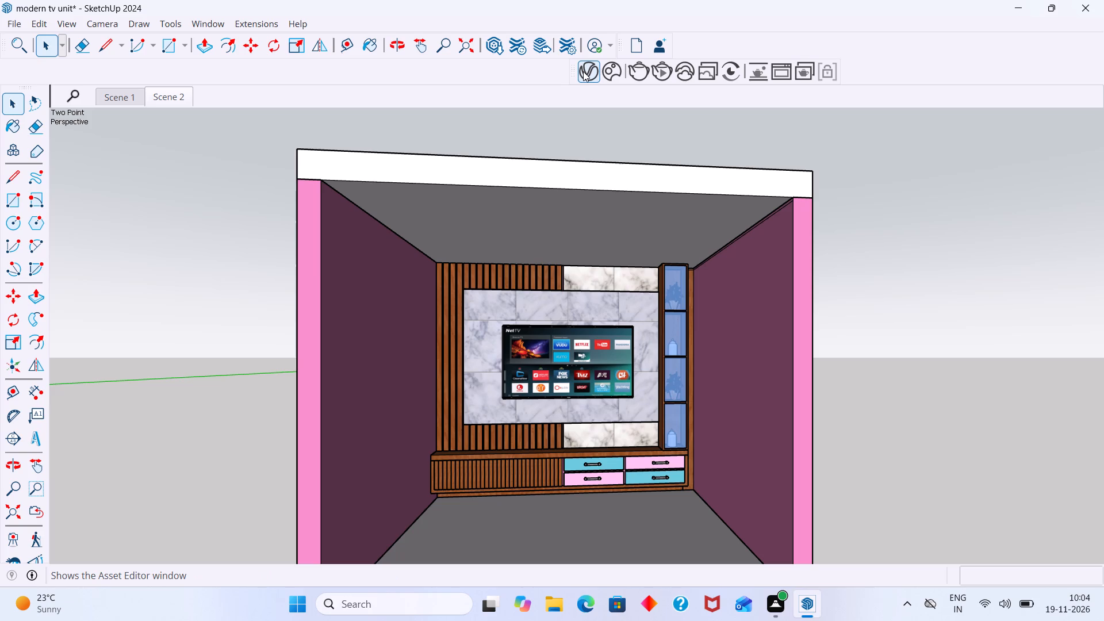
pyautogui.click(583, 71)
pyautogui.doubleClick(595, 72)
pyautogui.click(591, 75)
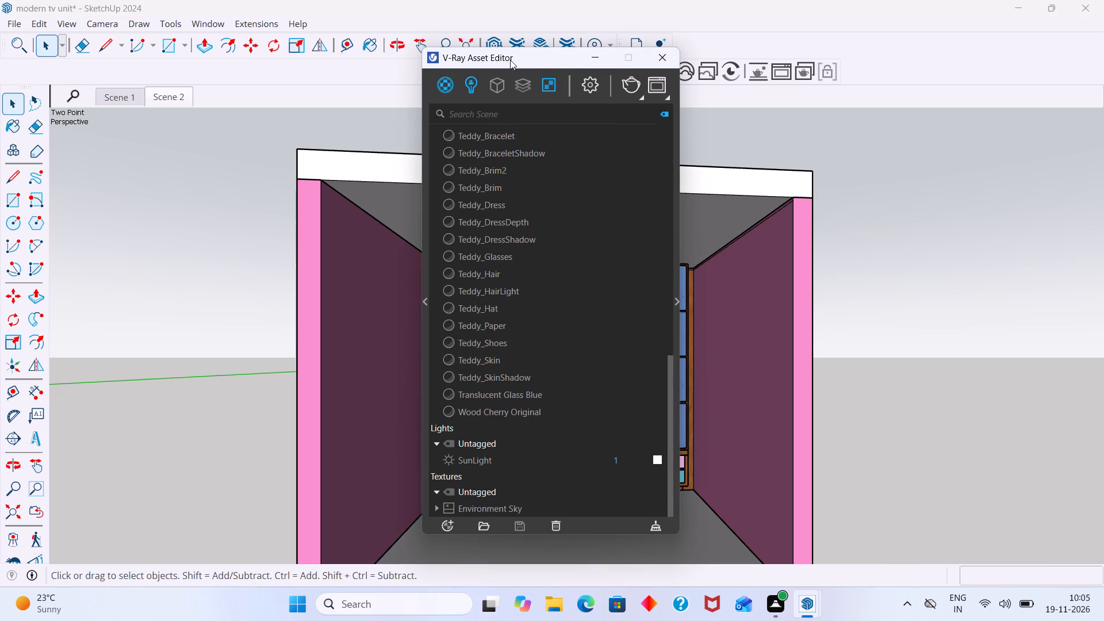
pyautogui.moveTo(515, 55); pyautogui.dragTo(91, 100)
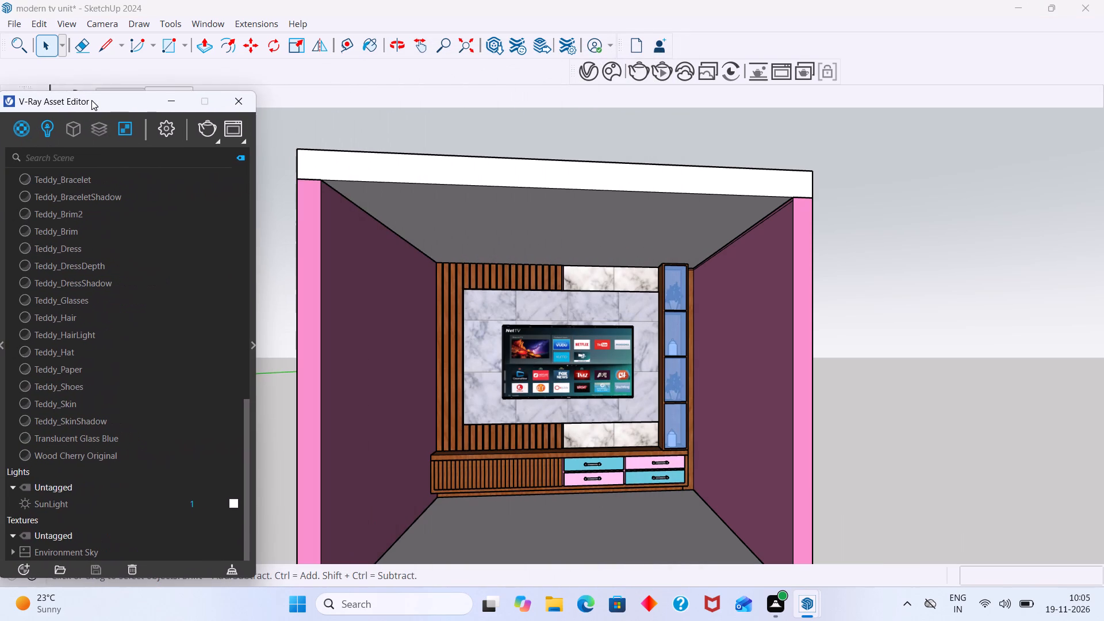
pyautogui.moveTo(91, 100); pyautogui.dragTo(102, 95)
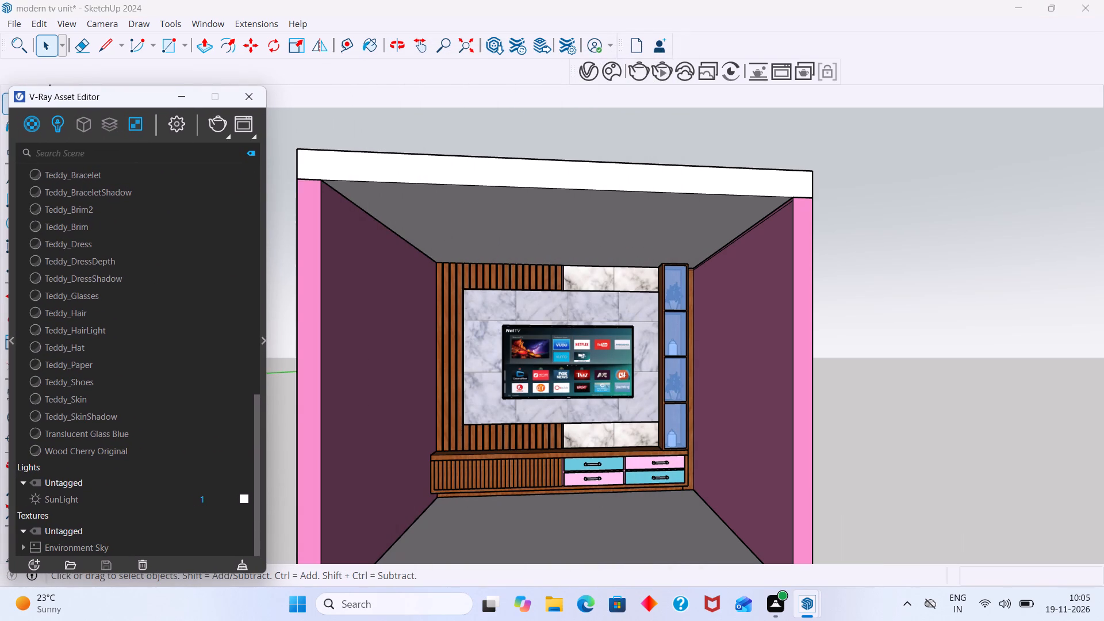
pyautogui.scroll(2, 46, 151)
pyautogui.scroll(-2, 60, 172)
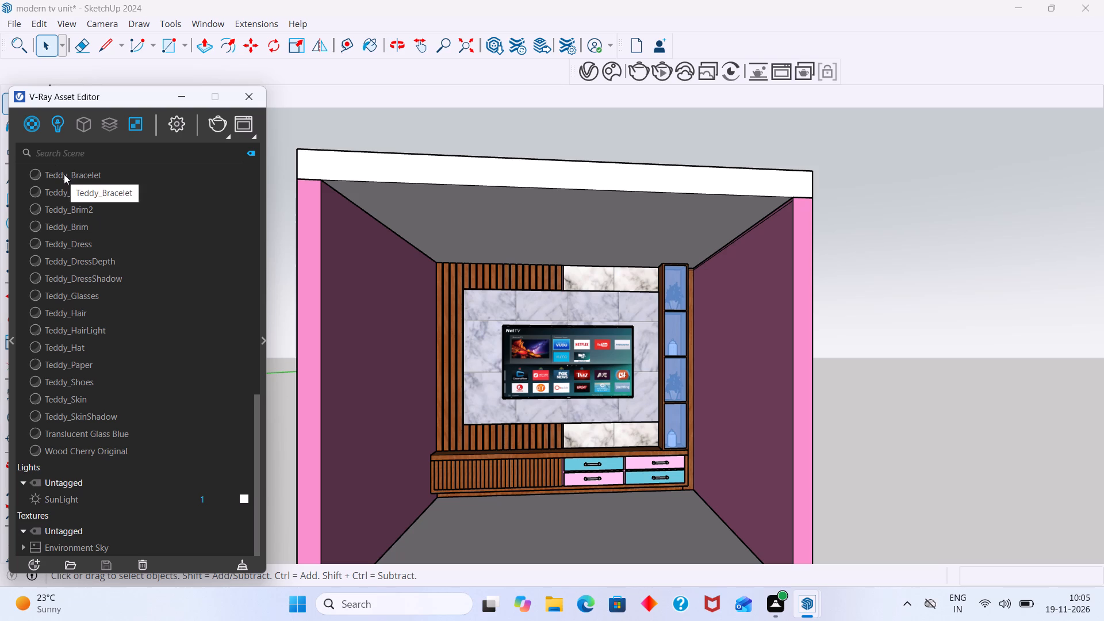
# Show only the materials in the V-Ray assets, select all of them, and permanently delete them from the model.
pyautogui.click(37, 125)
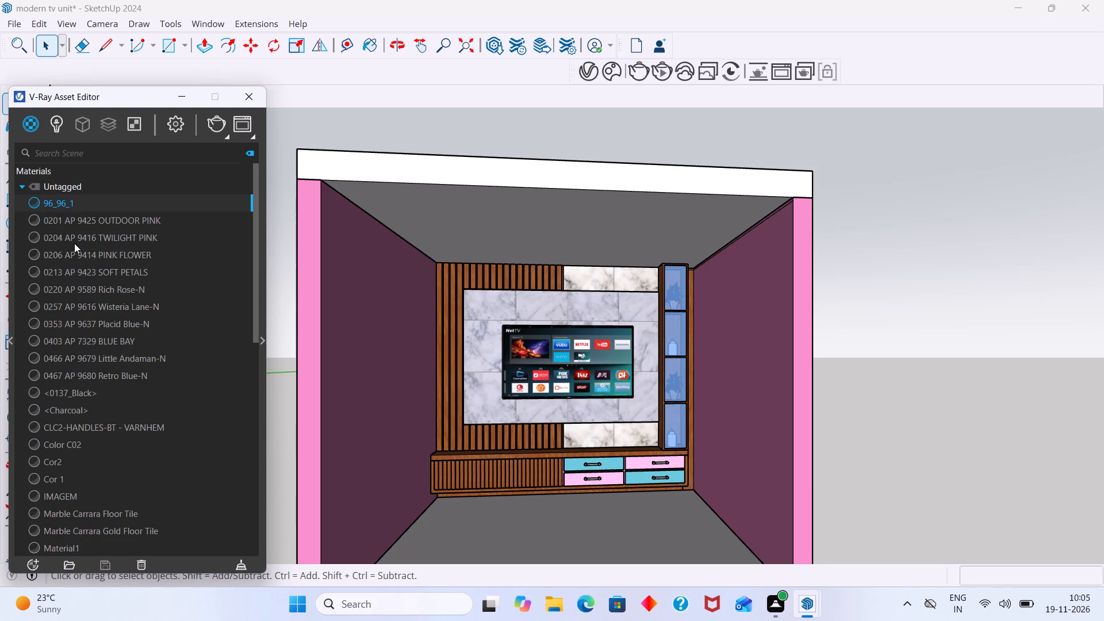
pyautogui.click(82, 224)
pyautogui.click(73, 206)
pyautogui.hotkey('ctrl', 'a')
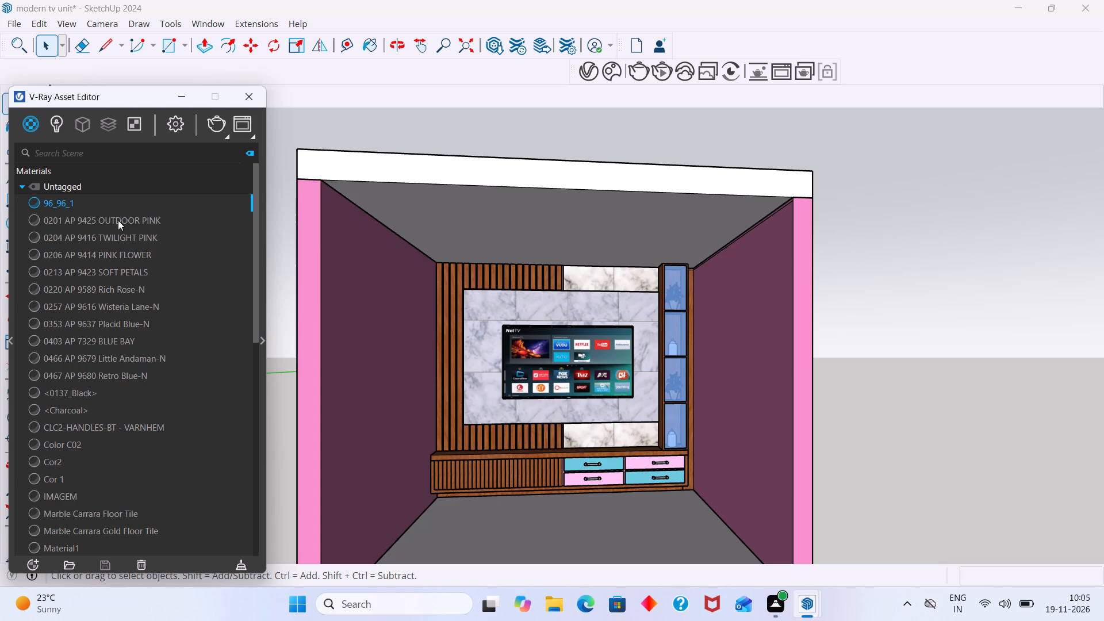
pyautogui.rightClick(116, 208)
pyautogui.click(148, 237)
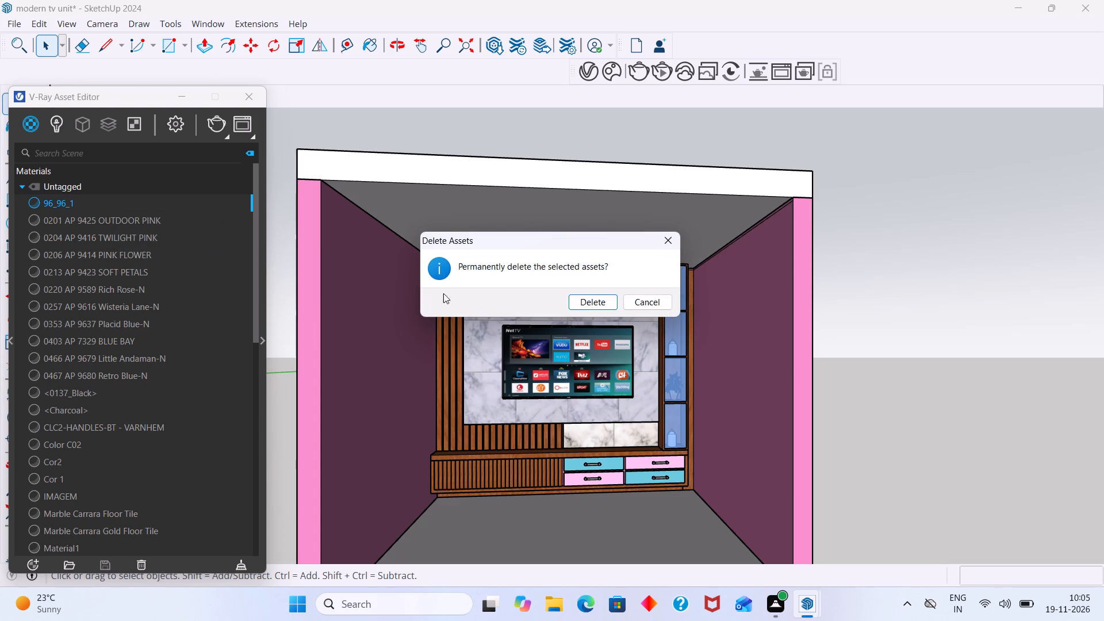
pyautogui.click(597, 302)
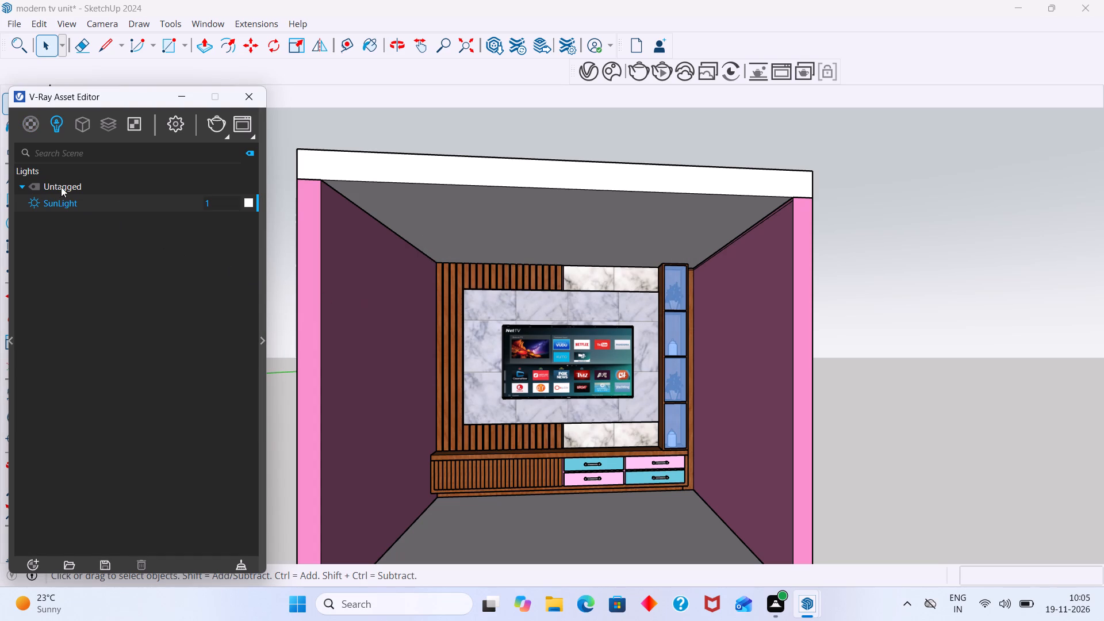
# Create five new Generic V-Ray materials, with only the materials category listed.
pyautogui.click(37, 123)
pyautogui.click(61, 147)
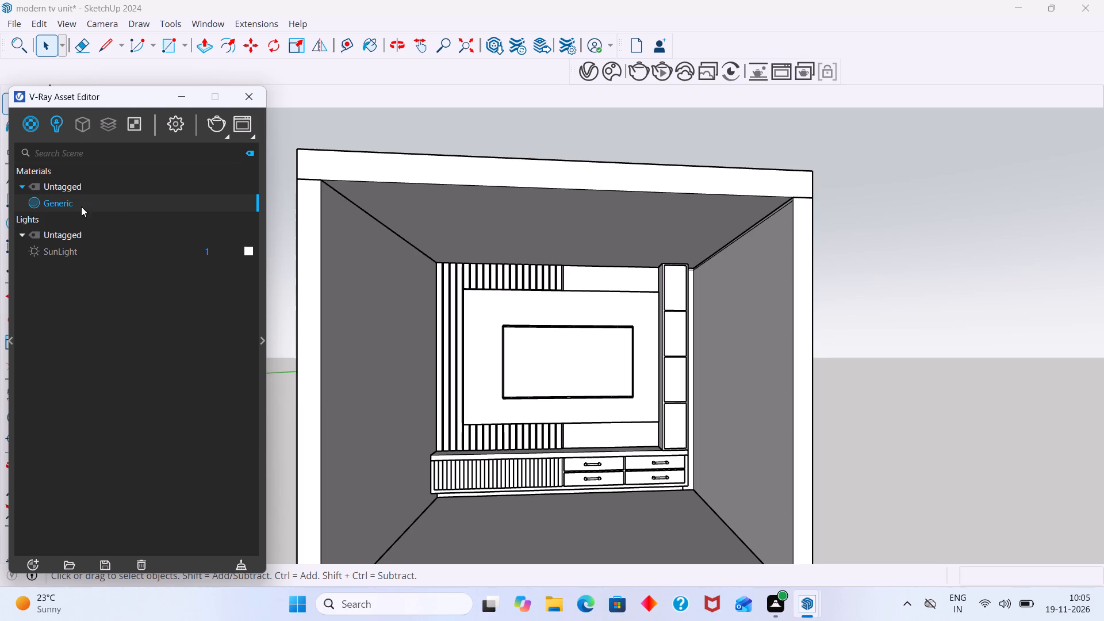
pyautogui.click(36, 126)
pyautogui.rightClick(32, 125)
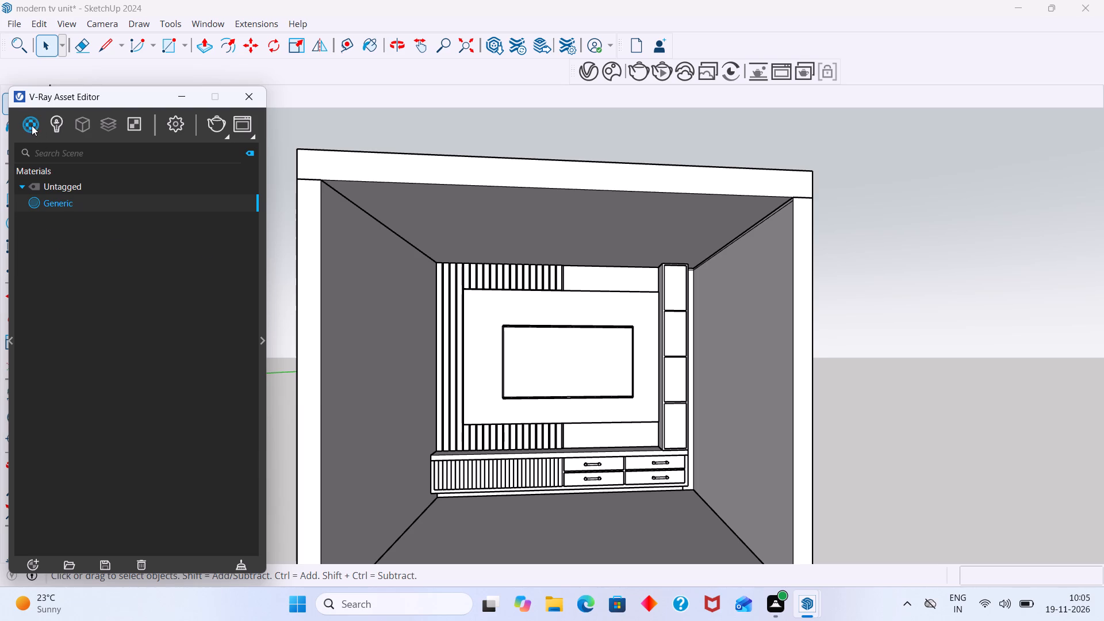
pyautogui.click(57, 153)
pyautogui.rightClick(36, 131)
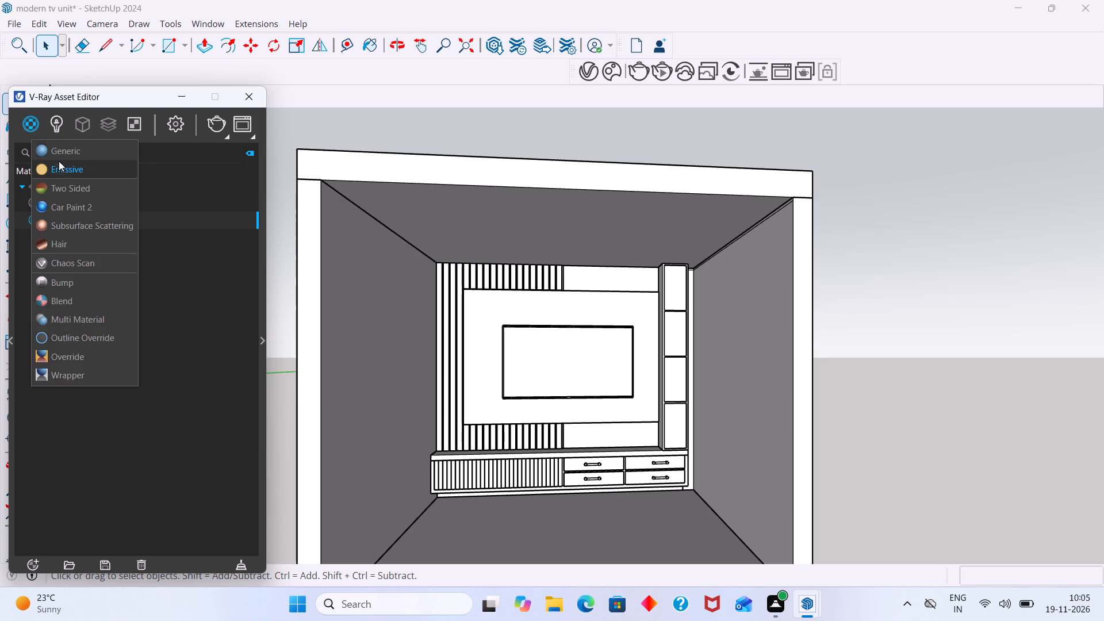
pyautogui.click(60, 156)
pyautogui.rightClick(35, 121)
pyautogui.click(71, 155)
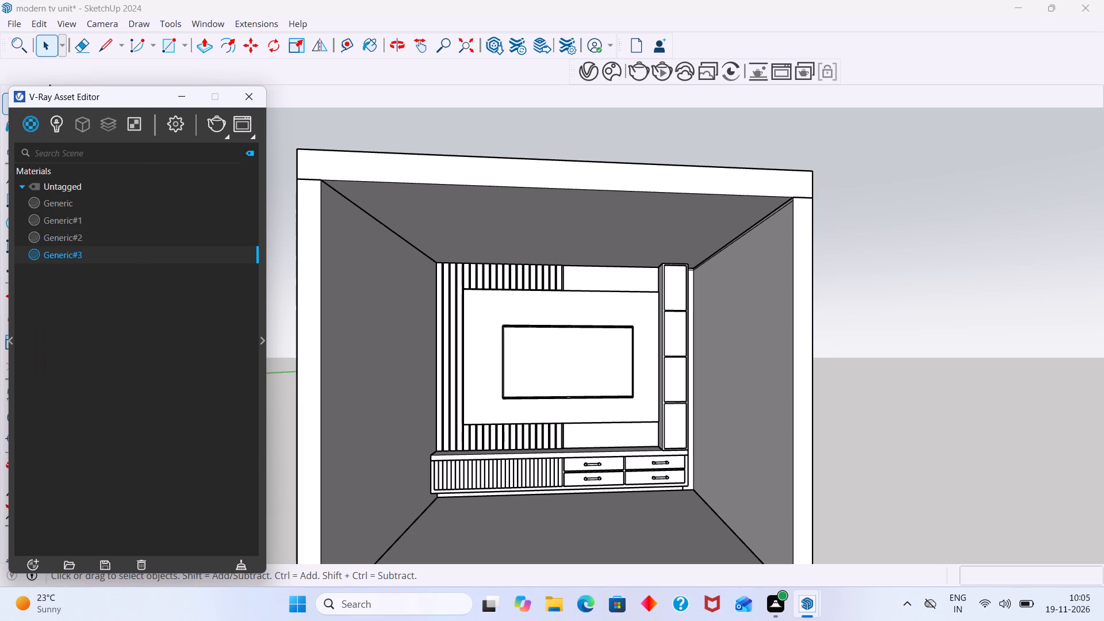
pyautogui.rightClick(33, 123)
pyautogui.click(72, 151)
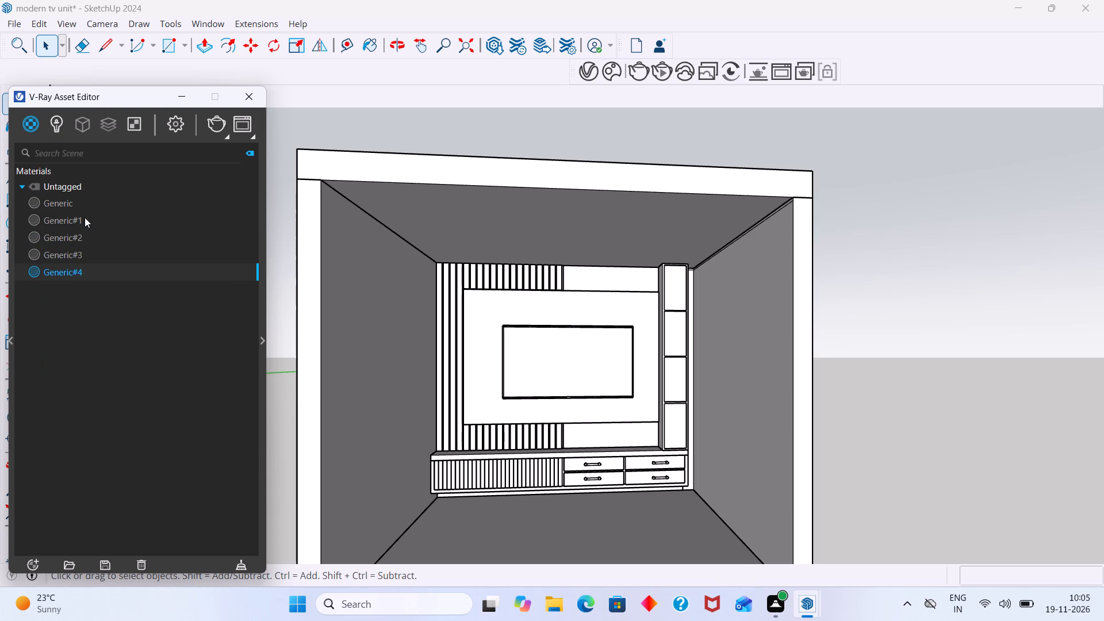
# Rename the first Generic material as floor mtl.
pyautogui.doubleClick(86, 218)
pyautogui.doubleClick(83, 205)
pyautogui.doubleClick(82, 204)
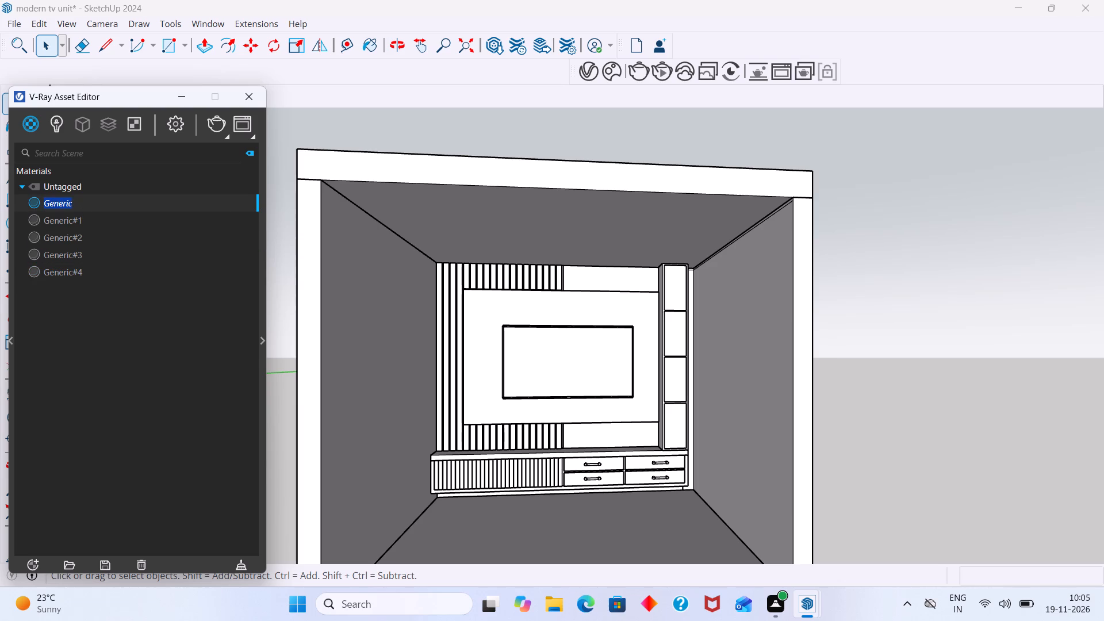
pyautogui.press('BackSpace')
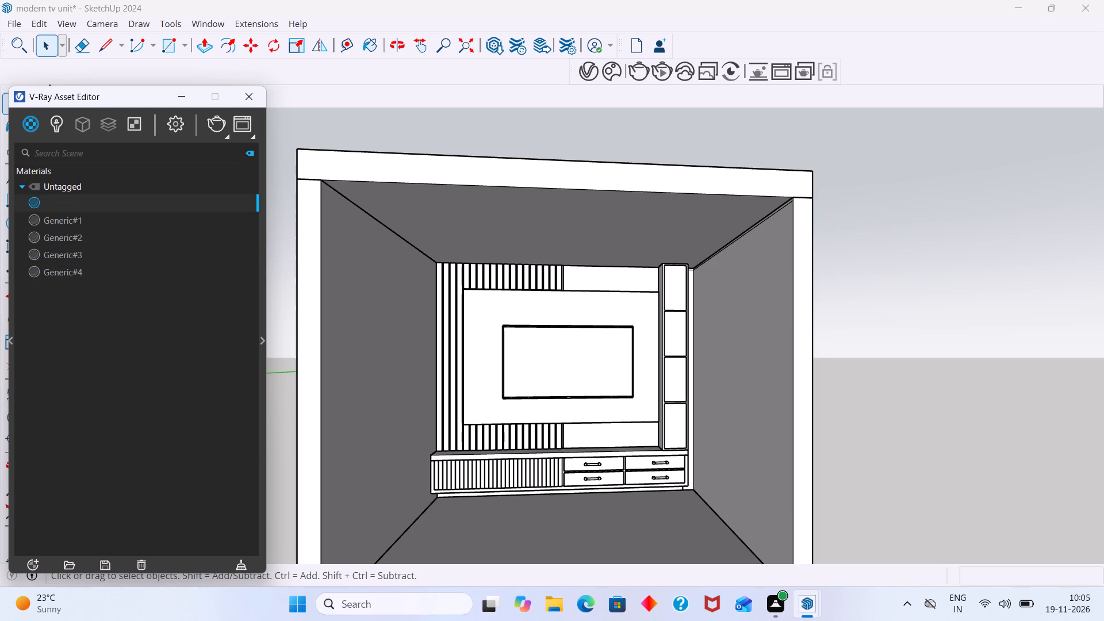
pyautogui.write('floo')
pyautogui.press('r')
pyautogui.press('space')
pyautogui.write('mtl')
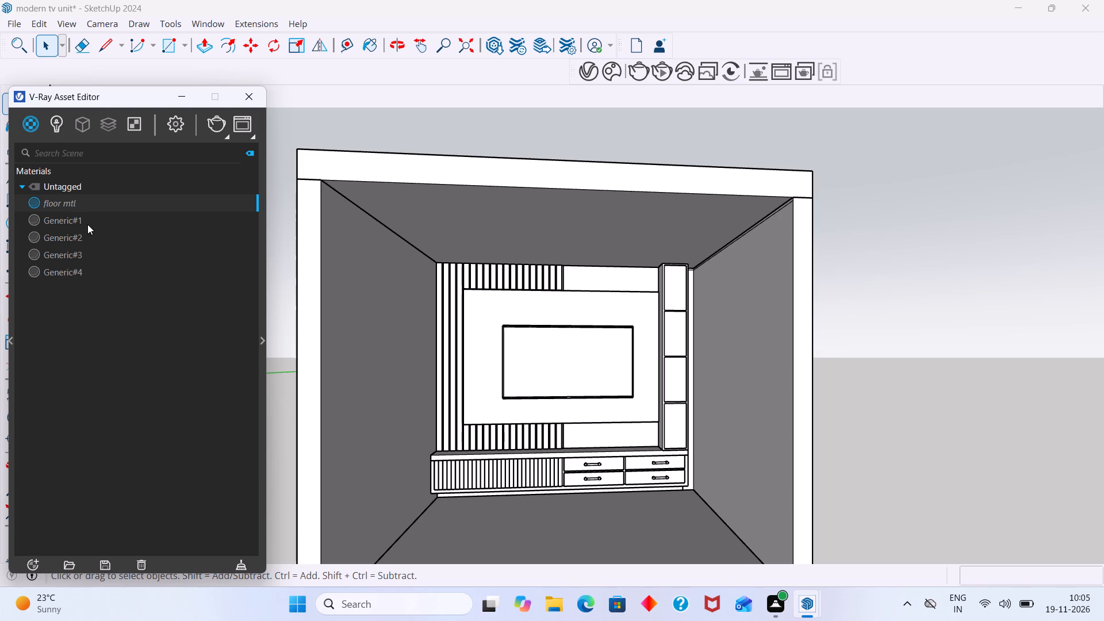
# Rename the Generic#1 material as wall paint.
pyautogui.click(84, 221)
pyautogui.tripleClick(90, 224)
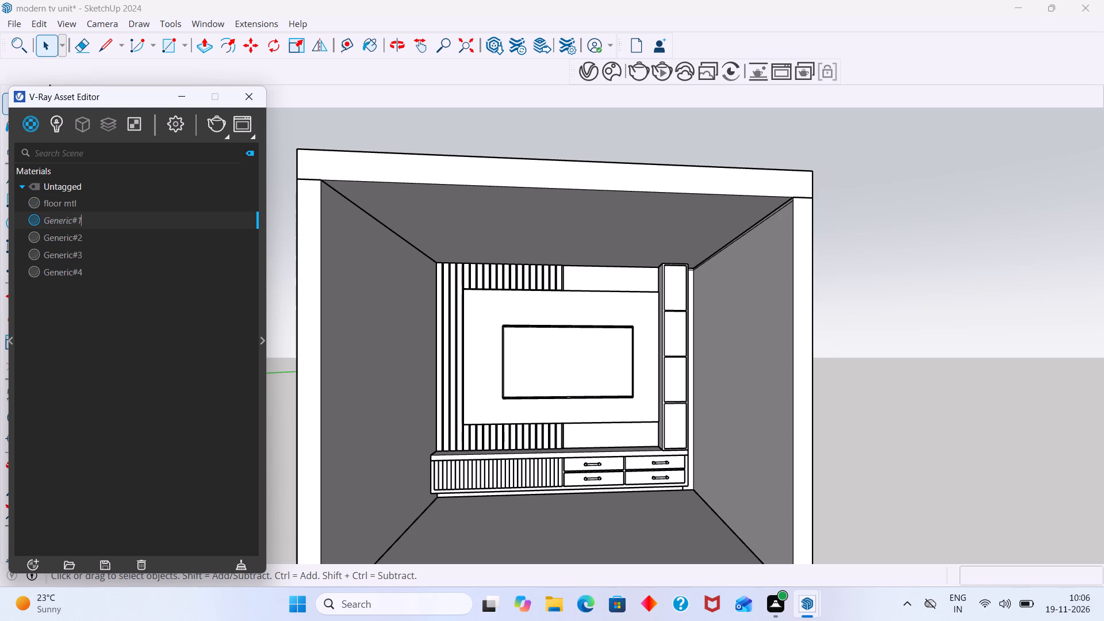
pyautogui.press('BackSpace')
pyautogui.press('BackSpace')
pyautogui.press('BackSpace')
pyautogui.press('BackSpace')
pyautogui.press('BackSpace')
pyautogui.press('BackSpace')
pyautogui.press('BackSpace')
pyautogui.press('BackSpace')
pyautogui.press('BackSpace')
pyautogui.press('BackSpace')
pyautogui.press('BackSpace')
pyautogui.press('BackSpace')
pyautogui.press('BackSpace')
pyautogui.press('BackSpace')
pyautogui.press('BackSpace')
pyautogui.press('w')
pyautogui.write('all p')
pyautogui.press('s')
pyautogui.write('int')
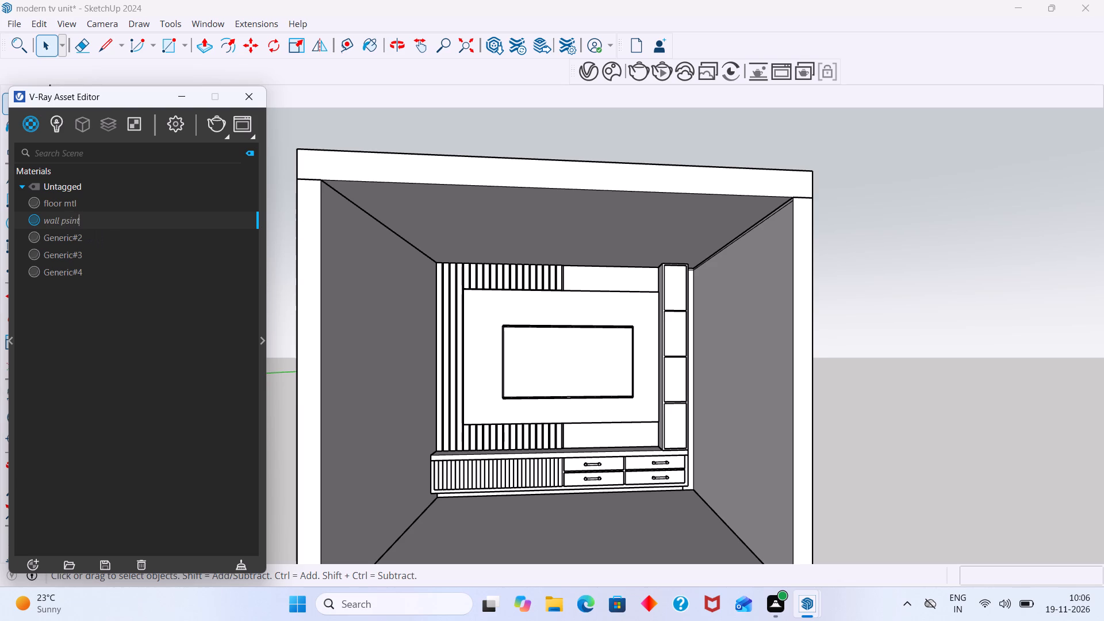
pyautogui.click(71, 221)
pyautogui.press('BackSpace')
pyautogui.press('BackSpace')
pyautogui.write('ai')
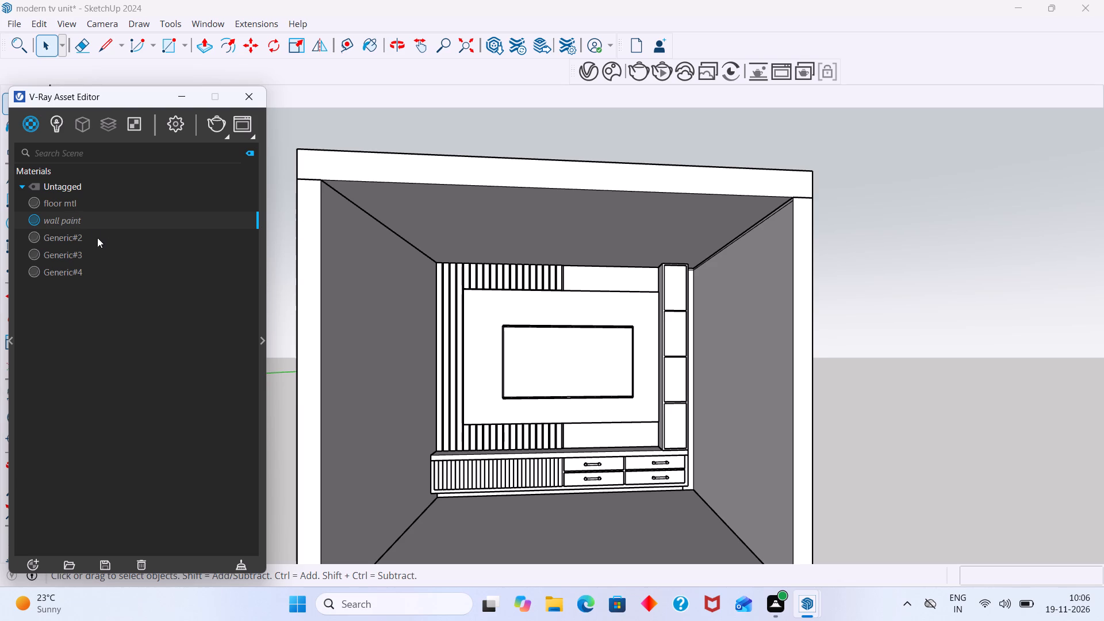
# Rename the Generic#3 material as groting lines.
pyautogui.doubleClick(96, 239)
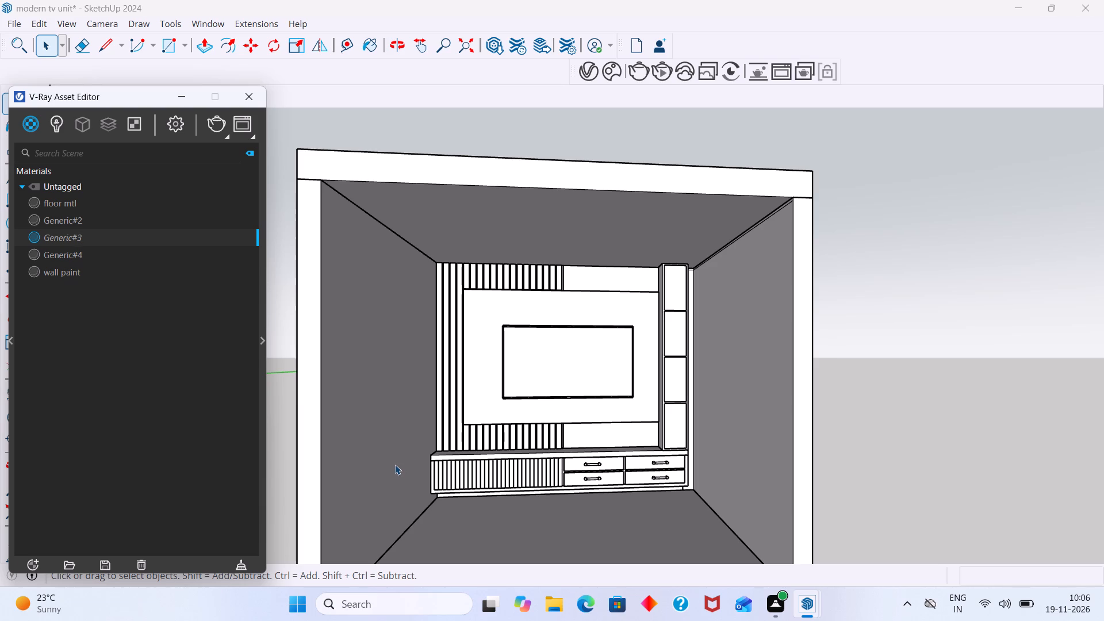
pyautogui.press('BackSpace')
pyautogui.press('BackSpace')
pyautogui.press('BackSpace')
pyautogui.press('BackSpace')
pyautogui.press('BackSpace')
pyautogui.press('BackSpace')
pyautogui.press('BackSpace')
pyautogui.press('BackSpace')
pyautogui.press('BackSpace')
pyautogui.press('BackSpace')
pyautogui.press('BackSpace')
pyautogui.press('BackSpace')
pyautogui.press('BackSpace')
pyautogui.press('BackSpace')
pyautogui.write('groti')
pyautogui.press('n')
pyautogui.write('g')
pyautogui.press('space')
pyautogui.write('lin')
pyautogui.write('es')
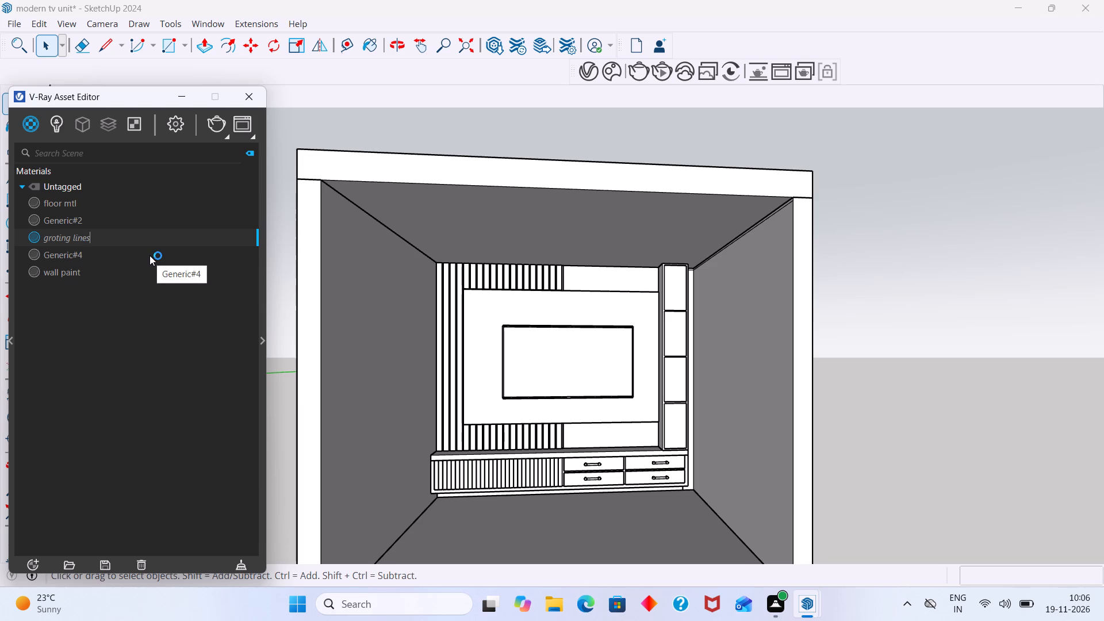
pyautogui.press('space')
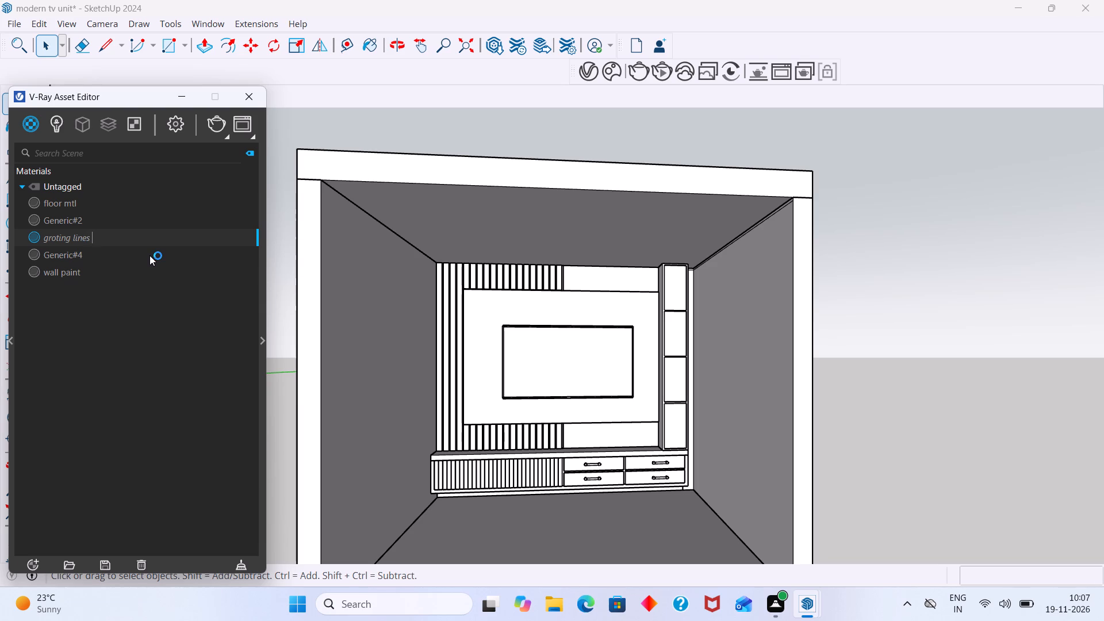
pyautogui.click(228, 214)
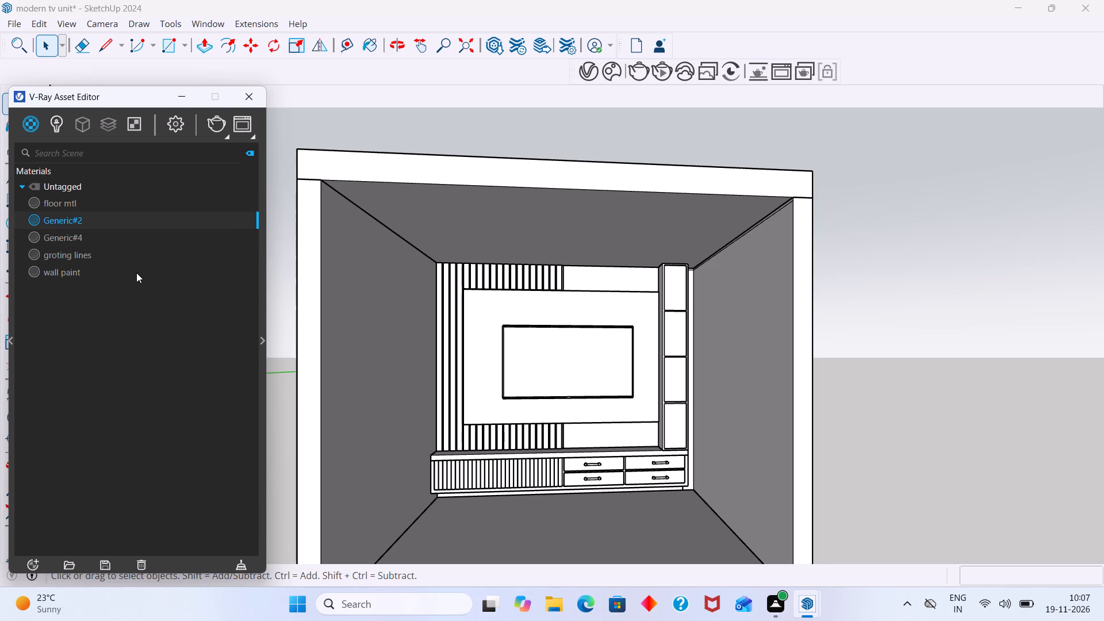
# Show the wall paint material's properties and set its preview scene to Wall.
pyautogui.click(136, 273)
pyautogui.click(269, 347)
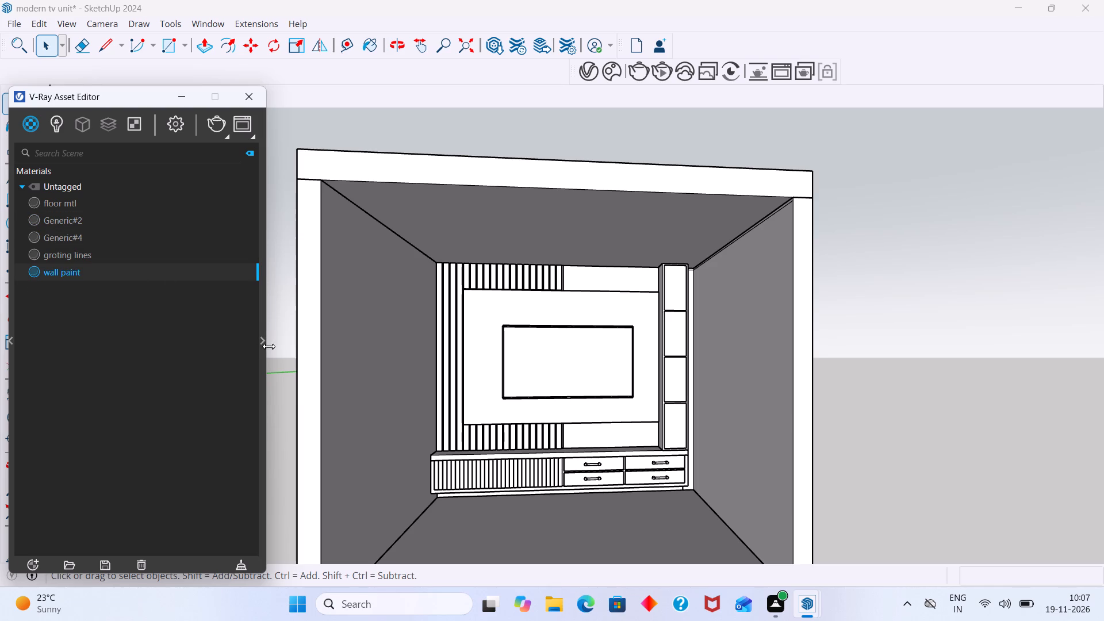
pyautogui.click(264, 343)
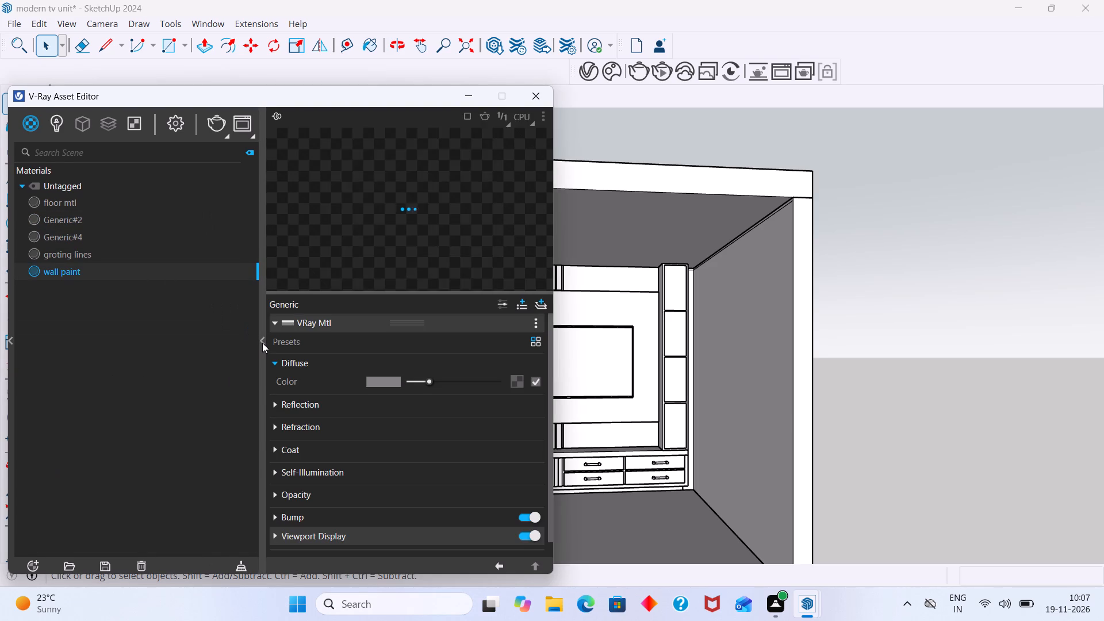
pyautogui.click(540, 112)
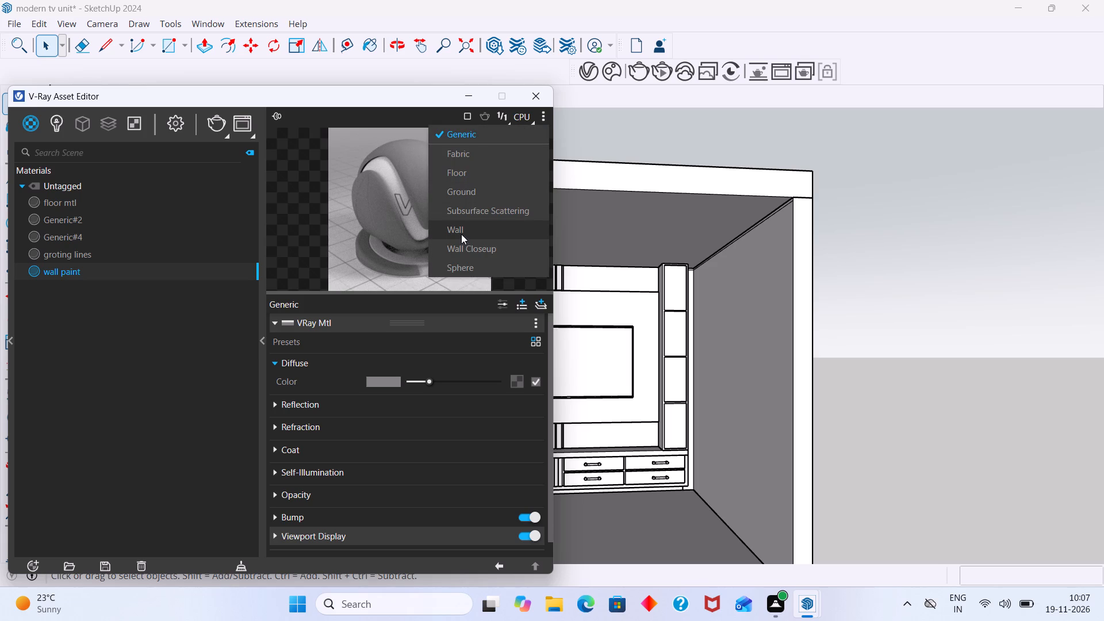
pyautogui.click(461, 234)
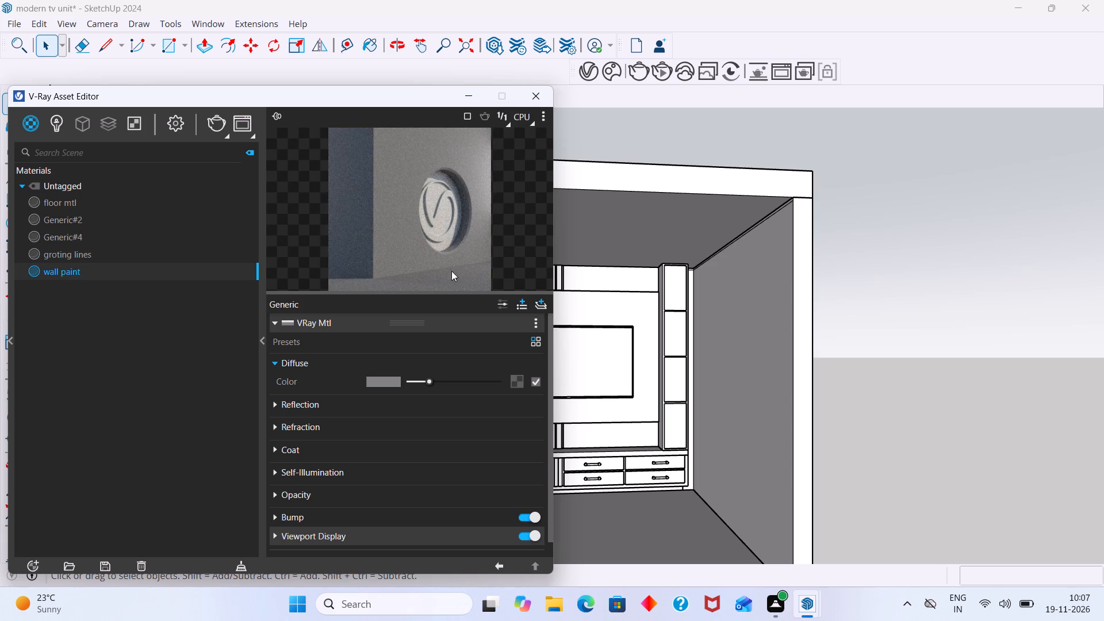
# Select the inner face of the room's right-hand wall and set wall paint's diffuse color to light pink, RGB 0.913, 0.602, 0.602.
pyautogui.click(761, 361)
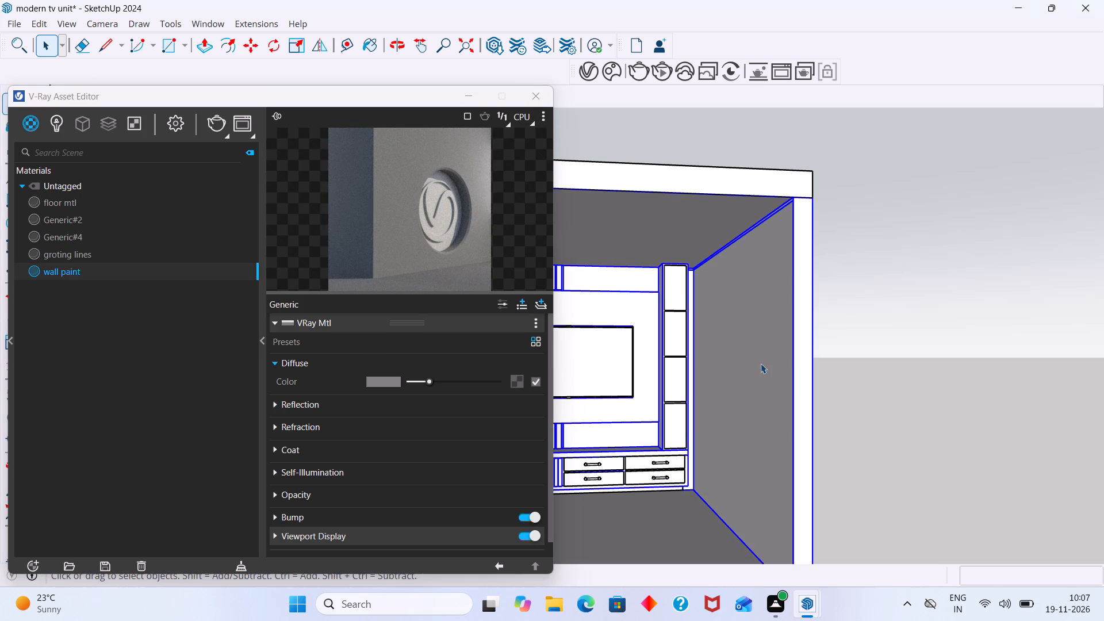
pyautogui.doubleClick(762, 366)
pyautogui.doubleClick(779, 376)
pyautogui.click(779, 378)
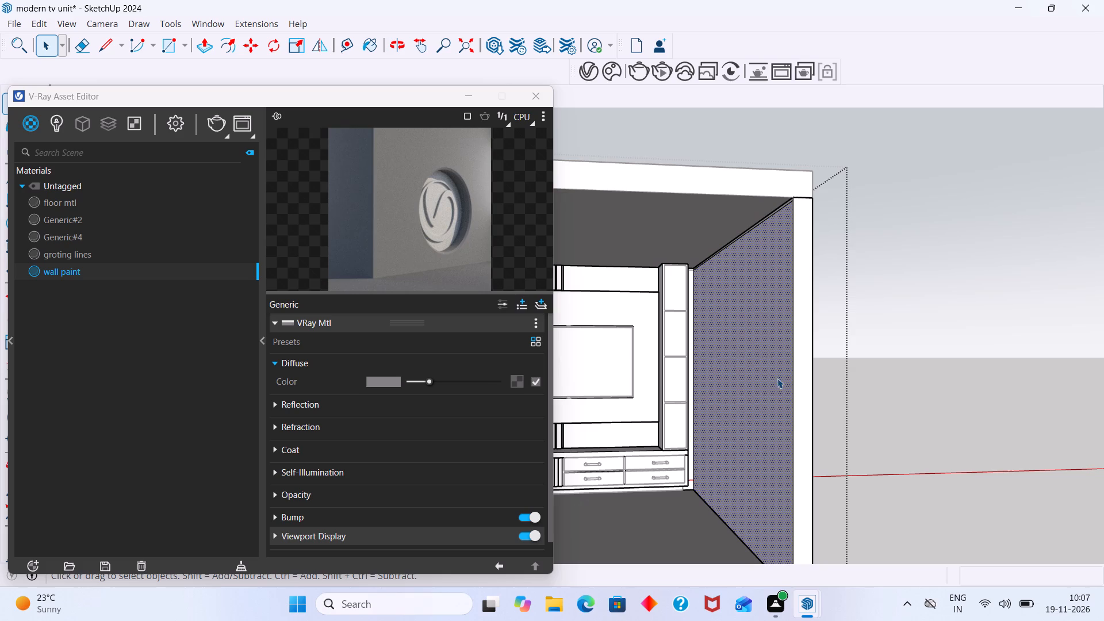
pyautogui.click(312, 365)
pyautogui.click(312, 365)
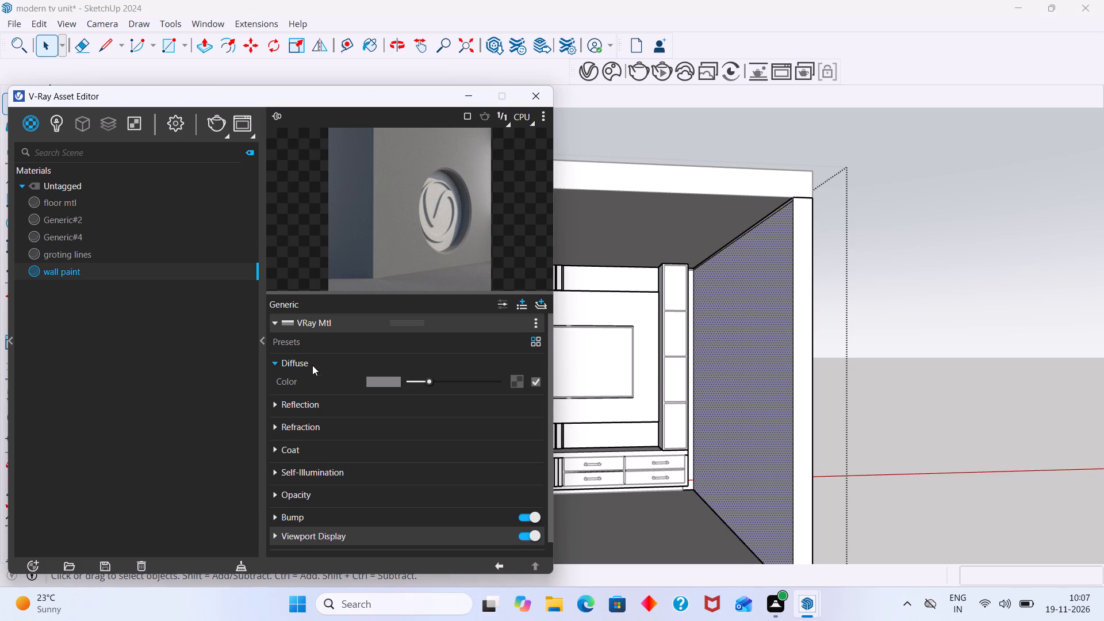
pyautogui.click(370, 381)
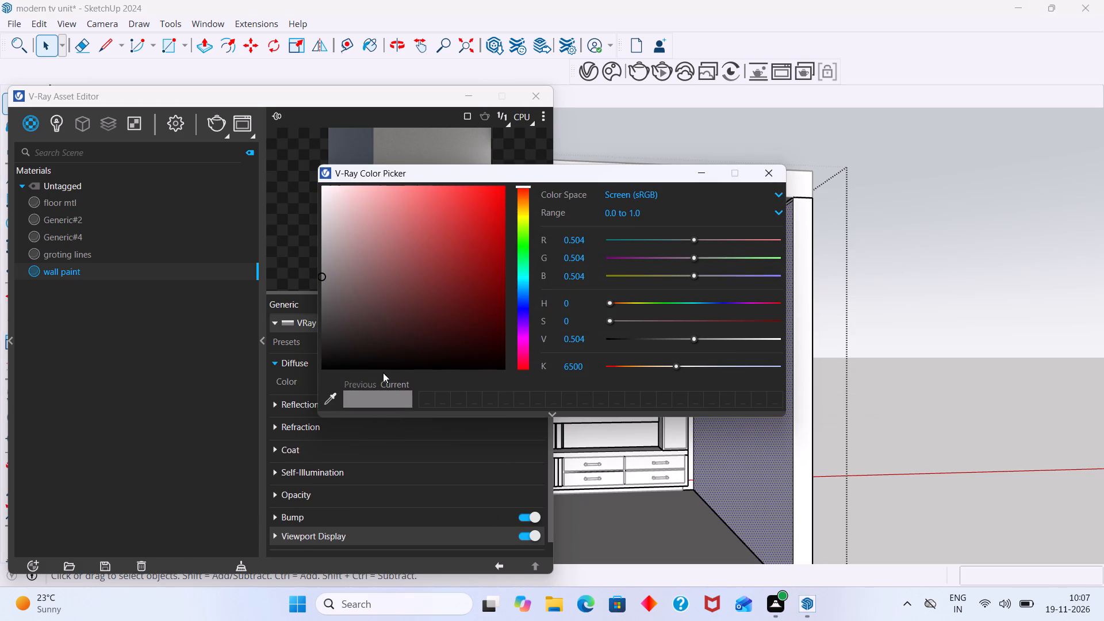
pyautogui.moveTo(455, 170); pyautogui.dragTo(868, 273)
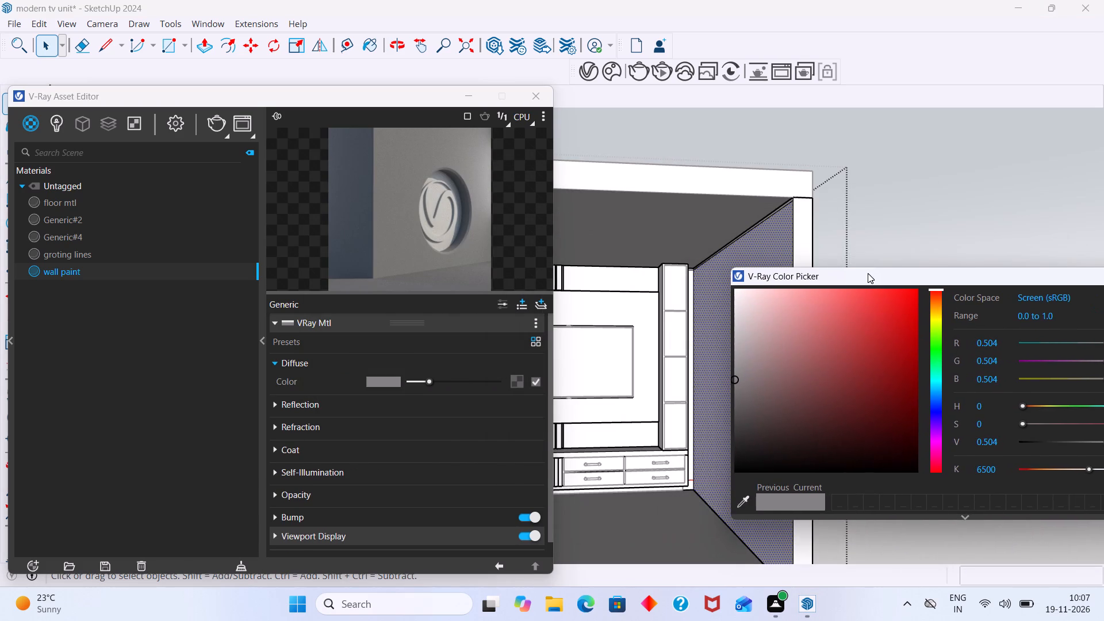
pyautogui.moveTo(868, 273); pyautogui.dragTo(830, 258)
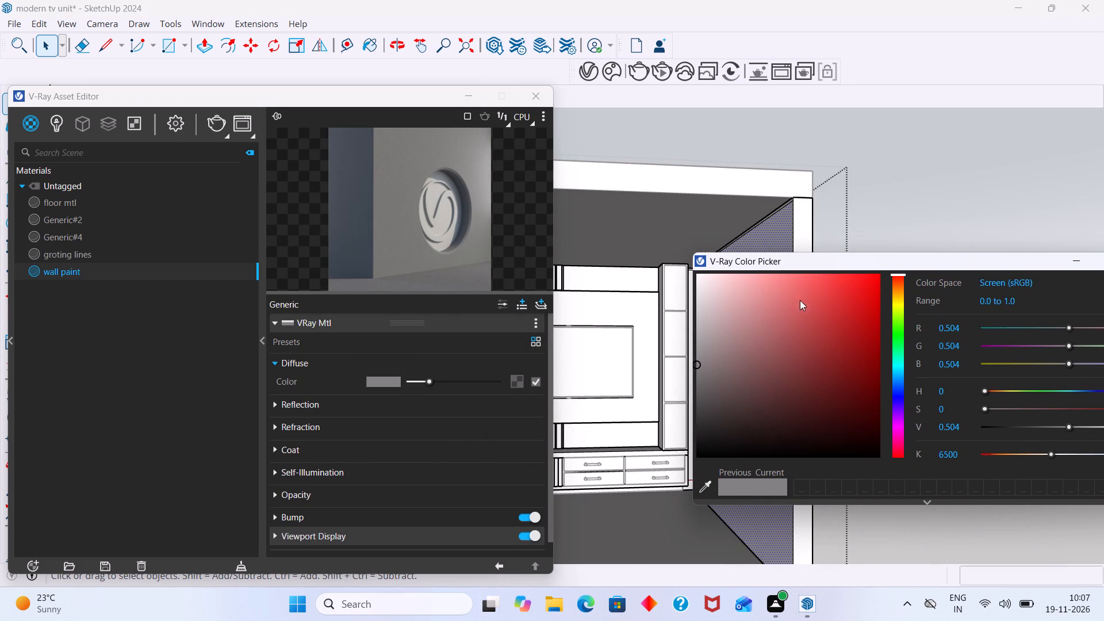
pyautogui.click(793, 297)
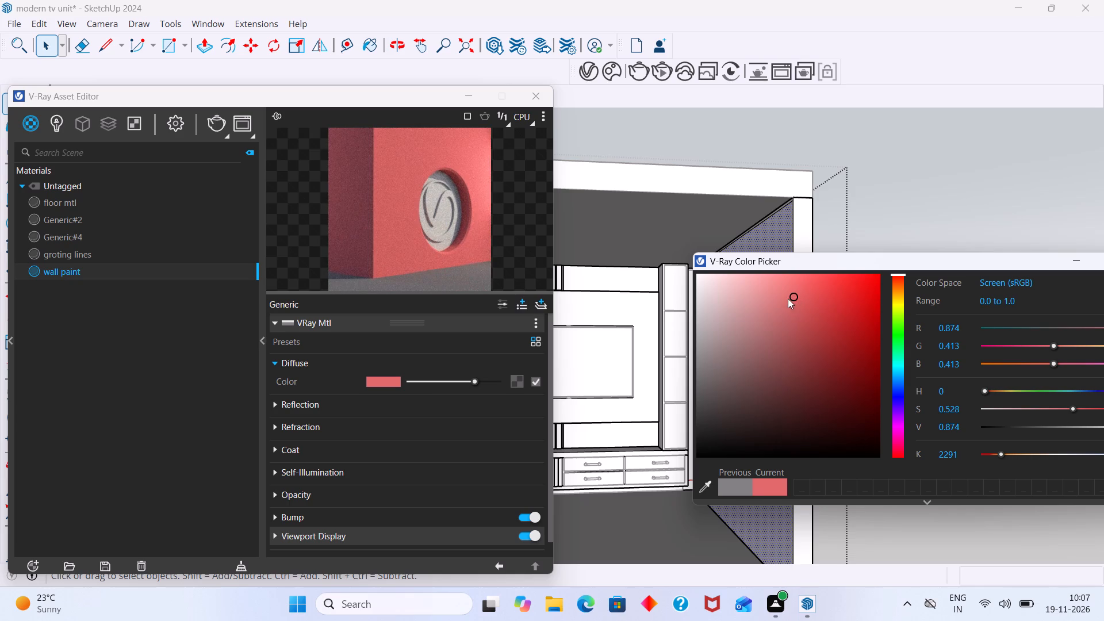
pyautogui.click(758, 286)
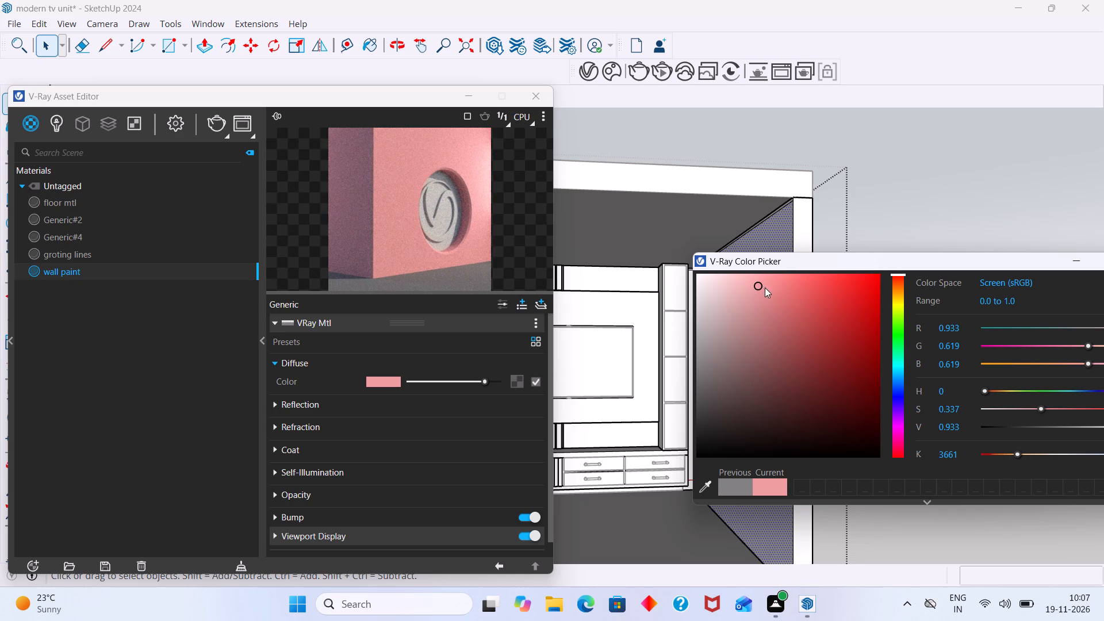
pyautogui.click(750, 286)
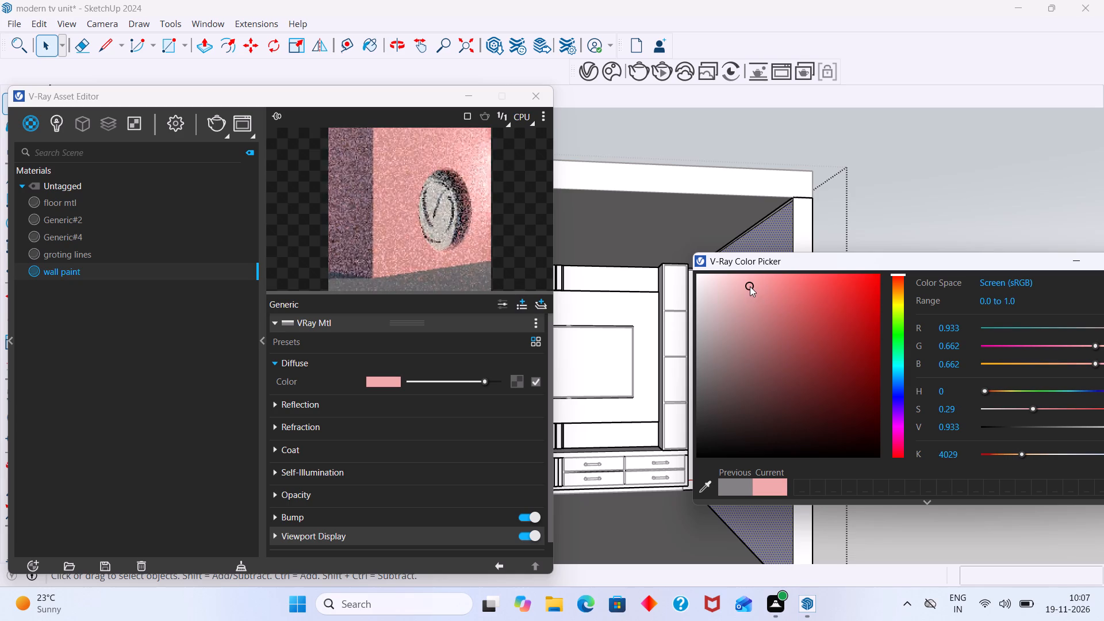
pyautogui.click(759, 290)
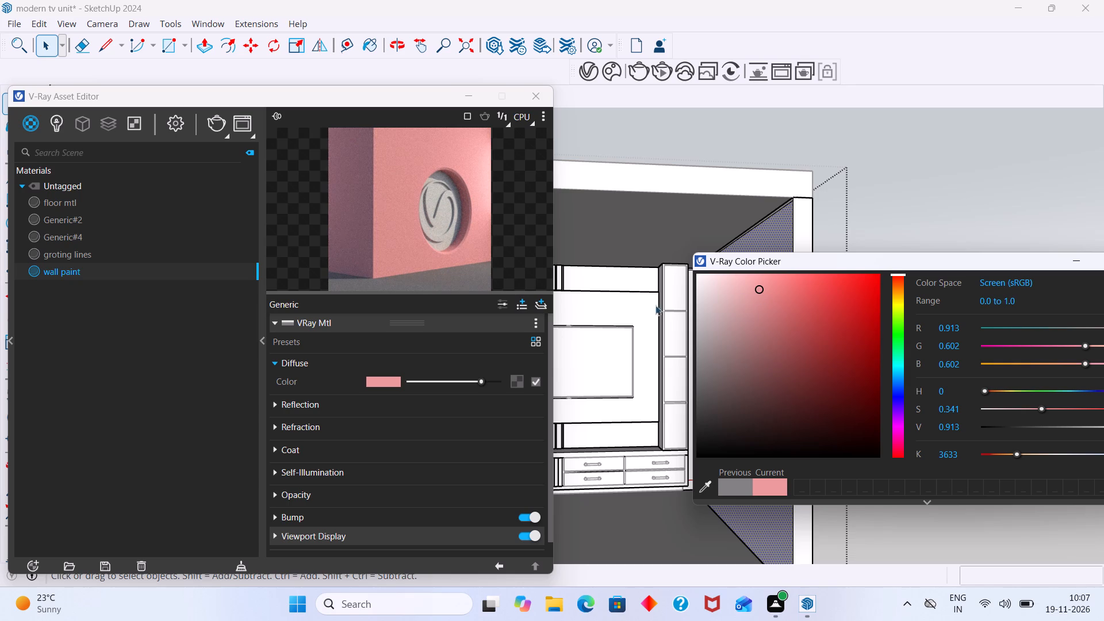
# Apply the wall paint material to the selected wall face, leave the room group, and clear the selection.
pyautogui.rightClick(181, 268)
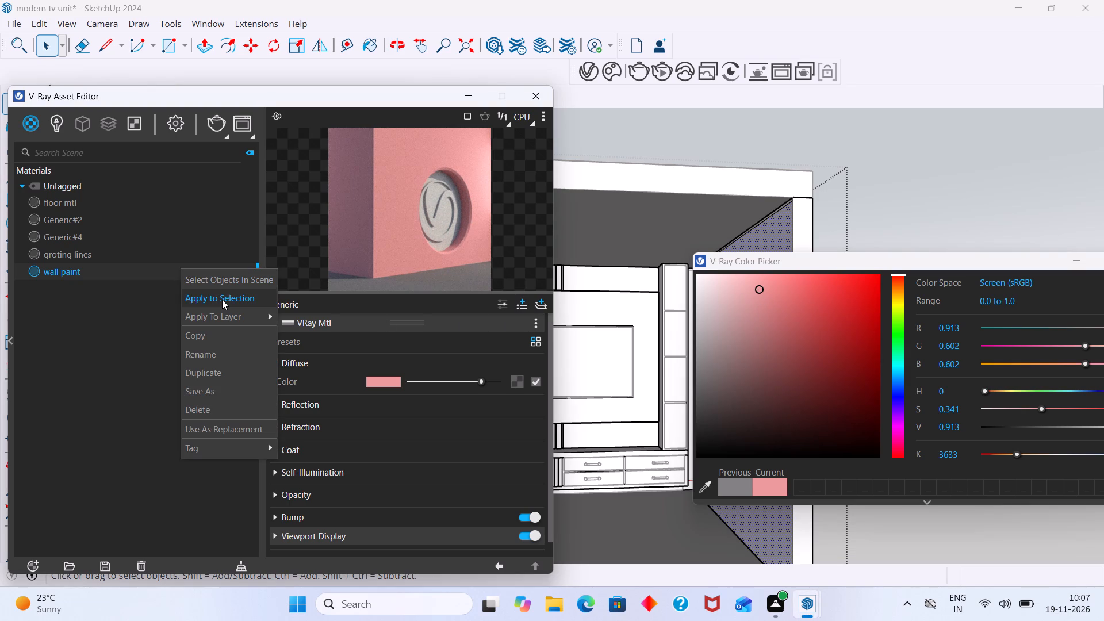
pyautogui.click(223, 297)
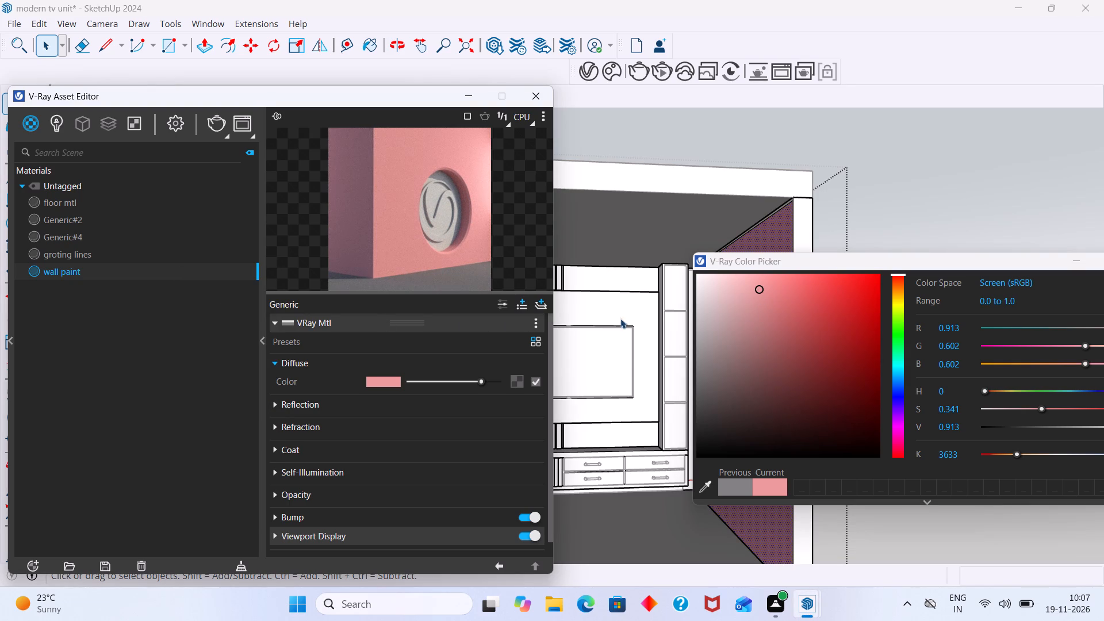
pyautogui.moveTo(620, 339); pyautogui.dragTo(597, 323)
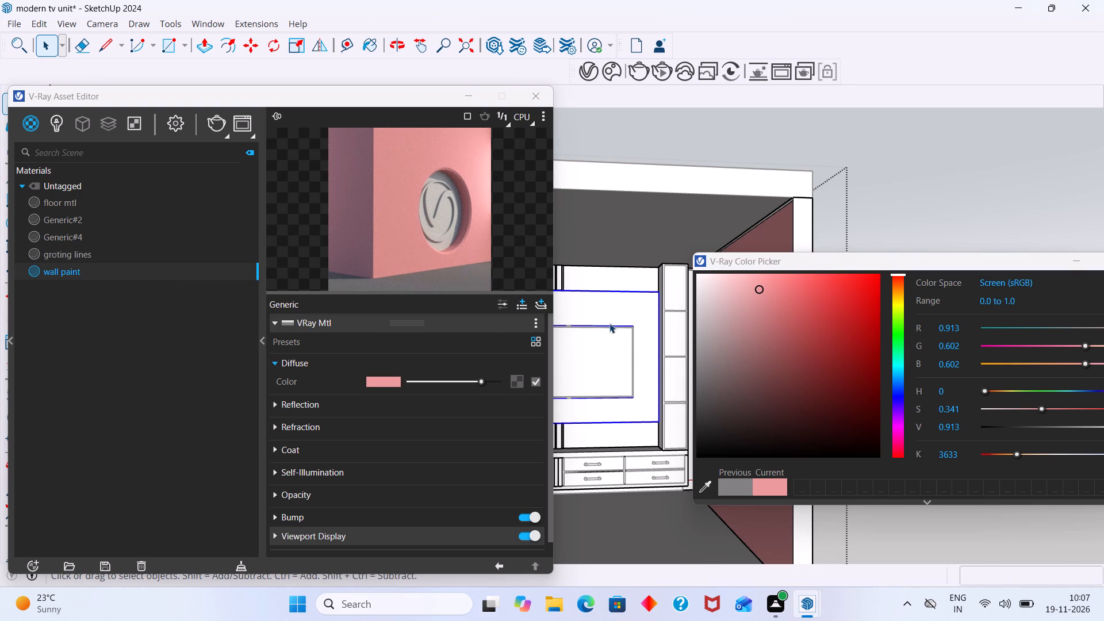
pyautogui.click(743, 141)
pyautogui.keyDown('shift'); pyautogui.moveTo(661, 241); pyautogui.dragTo(598, 224); pyautogui.keyUp('shift')
pyautogui.click(781, 145)
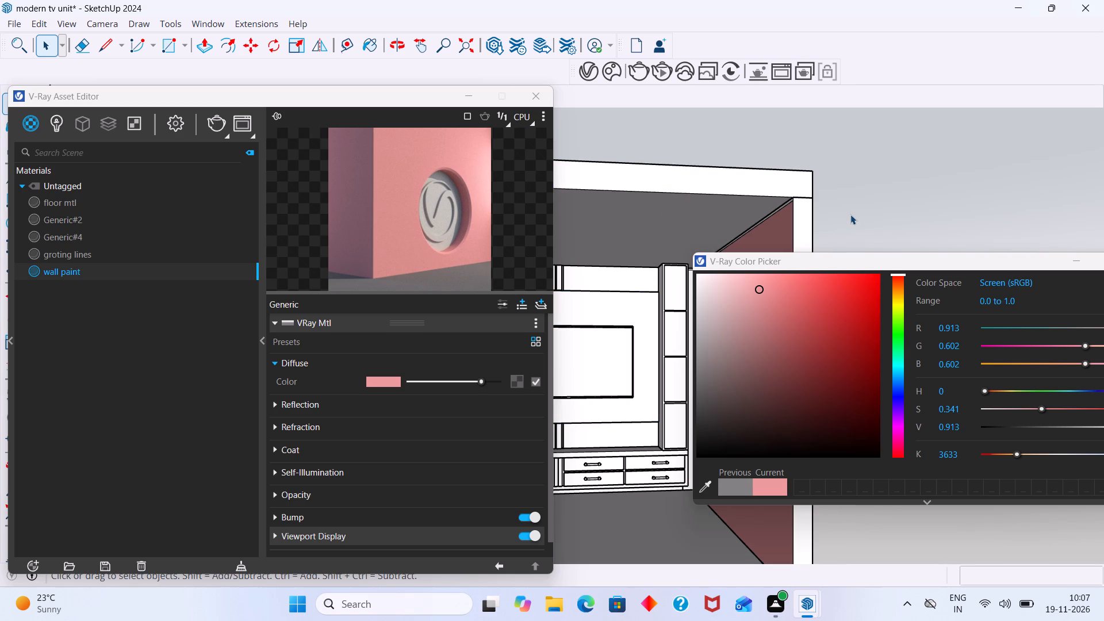
pyautogui.moveTo(850, 214); pyautogui.dragTo(823, 208)
pyautogui.click(839, 205)
# Examine the painted inner face of the room's right-hand wall from several angles and distances.
pyautogui.moveTo(843, 240); pyautogui.dragTo(752, 185, button='middle')
pyautogui.scroll(-3, 753, 187)
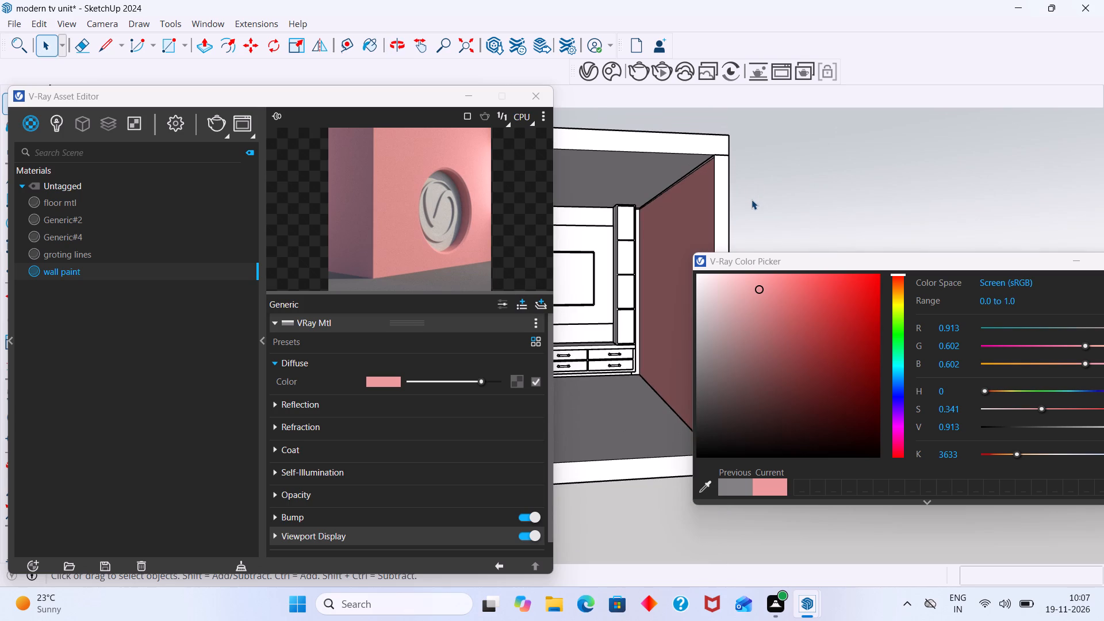
pyautogui.moveTo(755, 201); pyautogui.dragTo(798, 214)
pyautogui.keyDown('shift'); pyautogui.moveTo(793, 212); pyautogui.dragTo(838, 206, button='middle'); pyautogui.keyUp('shift')
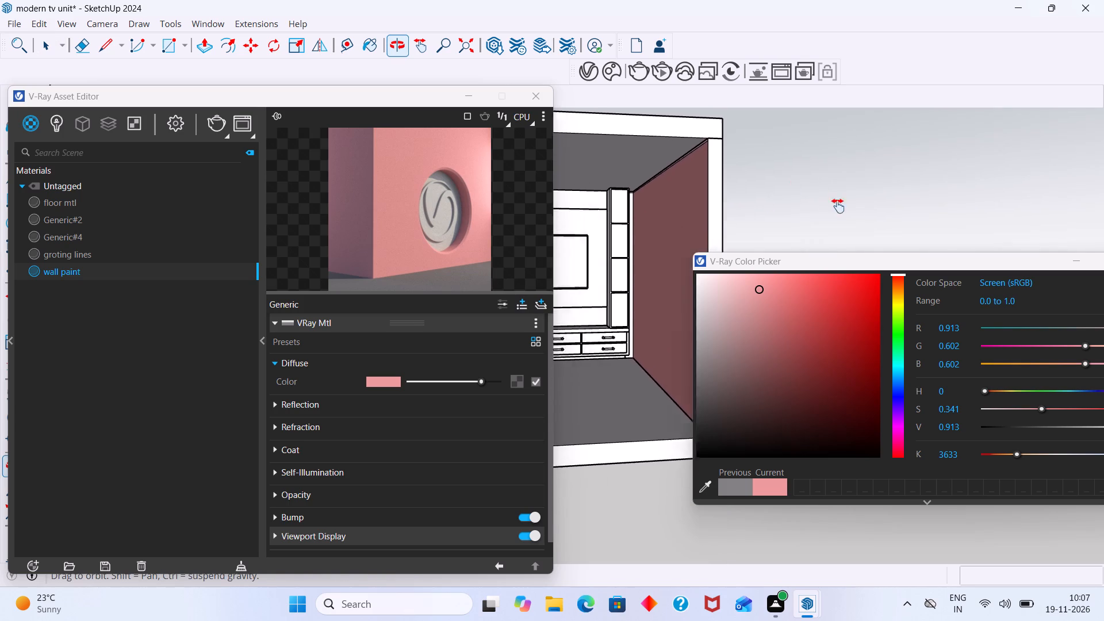
pyautogui.keyDown('shift'); pyautogui.moveTo(838, 206); pyautogui.dragTo(867, 235, button='middle'); pyautogui.keyUp('shift')
pyautogui.moveTo(854, 227); pyautogui.dragTo(857, 241, button='middle')
pyautogui.keyDown('shift'); pyautogui.moveTo(847, 240); pyautogui.dragTo(792, 217, button='middle'); pyautogui.keyUp('shift')
pyautogui.scroll(-7, 795, 214)
pyautogui.keyDown('shift'); pyautogui.moveTo(768, 219); pyautogui.dragTo(650, 223, button='middle'); pyautogui.keyUp('shift')
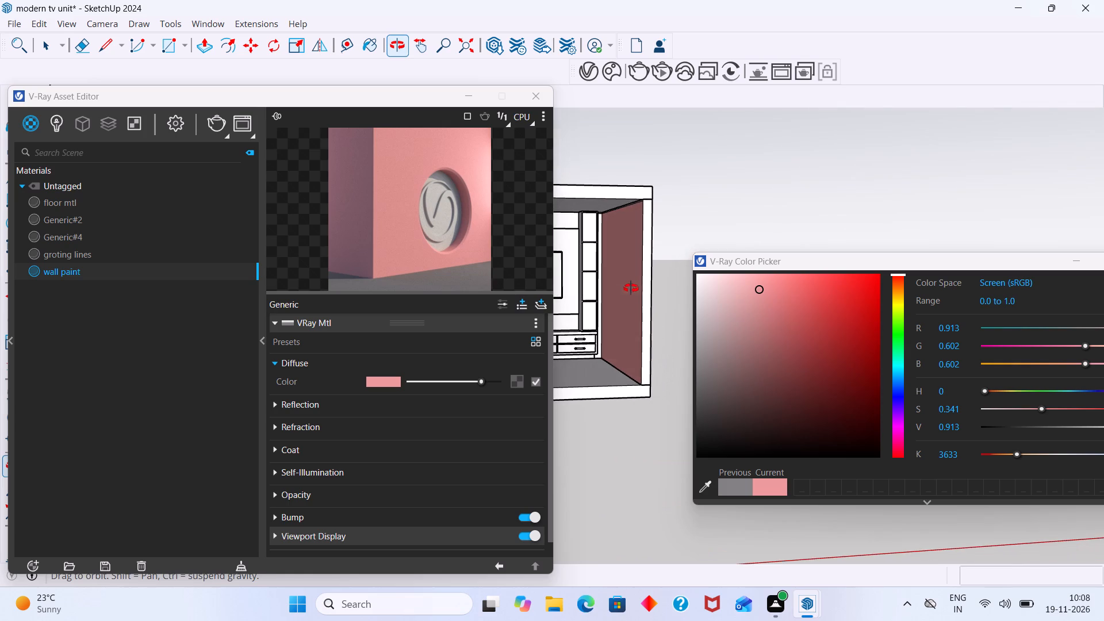
pyautogui.moveTo(642, 285); pyautogui.dragTo(704, 309, button='middle')
pyautogui.moveTo(687, 312); pyautogui.dragTo(650, 305, button='middle')
pyautogui.scroll(-1, 650, 305)
pyautogui.keyDown('shift'); pyautogui.moveTo(650, 305); pyautogui.dragTo(597, 293, button='middle'); pyautogui.keyUp('shift')
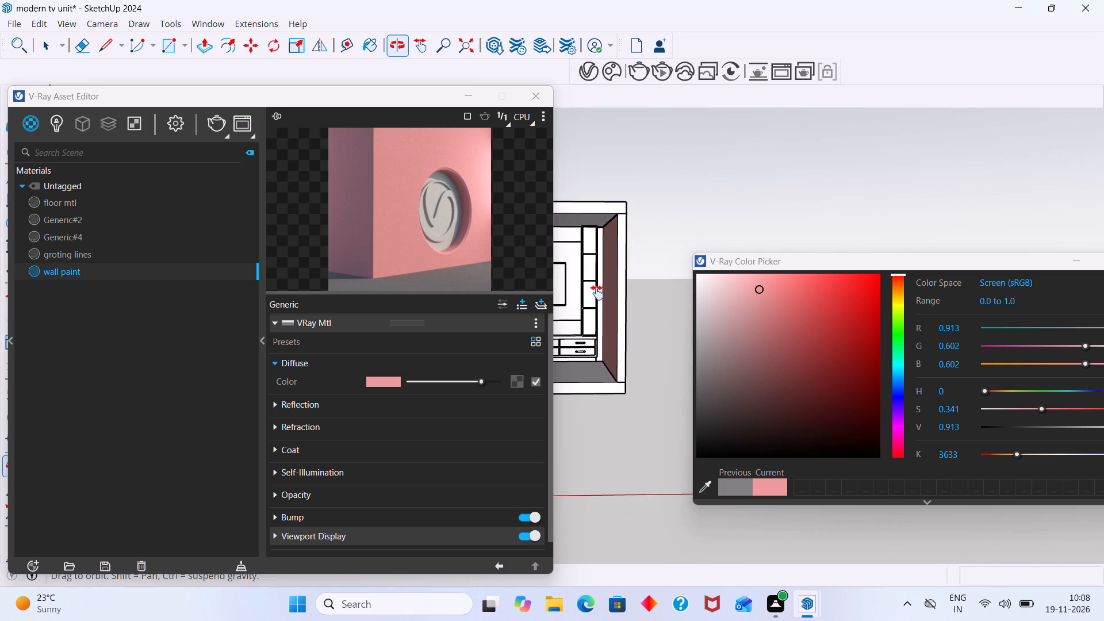
pyautogui.keyDown('shift'); pyautogui.moveTo(597, 293); pyautogui.dragTo(596, 292, button='middle'); pyautogui.keyUp('shift')
pyautogui.moveTo(601, 288); pyautogui.dragTo(645, 296, button='middle')
pyautogui.scroll(4, 639, 299)
pyautogui.moveTo(634, 300); pyautogui.dragTo(651, 299, button='middle')
pyautogui.scroll(2, 649, 304)
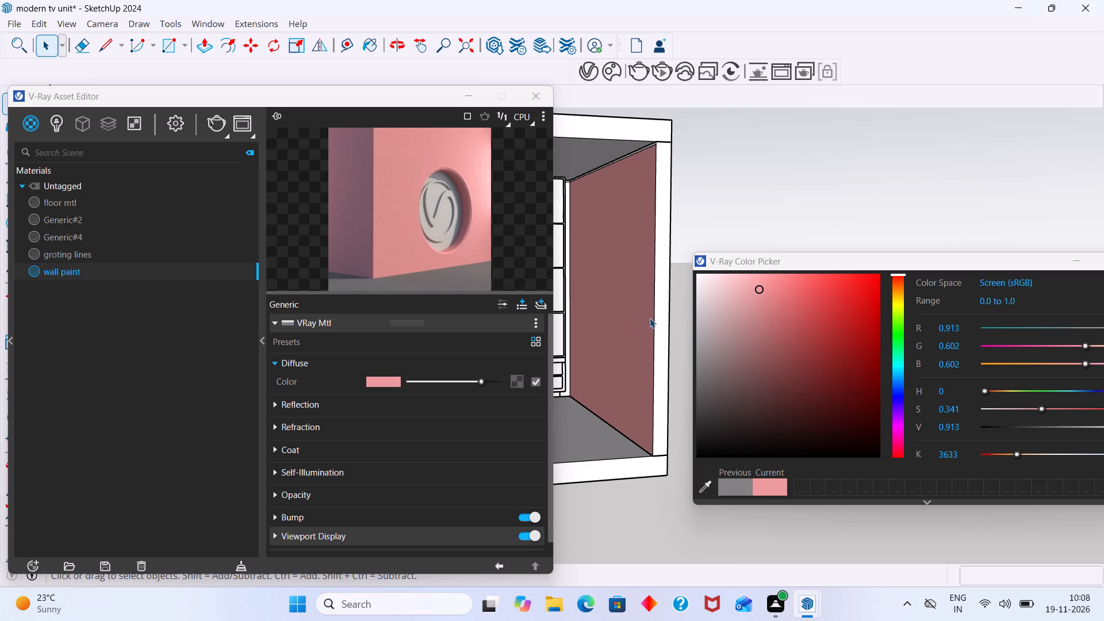
pyautogui.scroll(4, 665, 332)
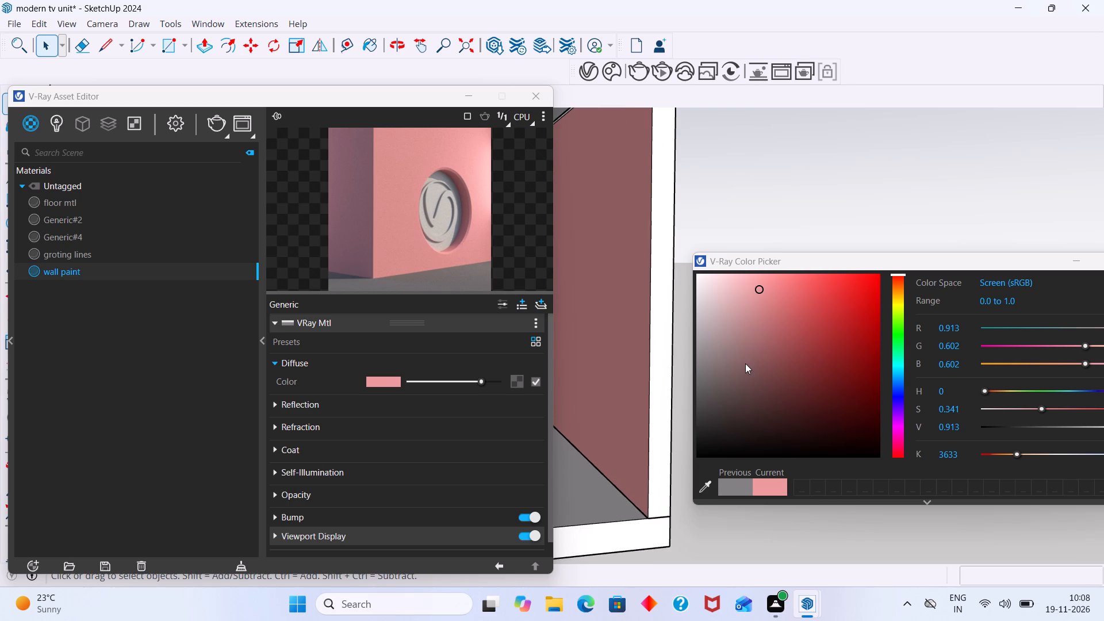
# Change wall paint's diffuse color to light violet-pink, RGB 0.932, 0.695, 0.933, and apply the material to the selection.
pyautogui.click(897, 427)
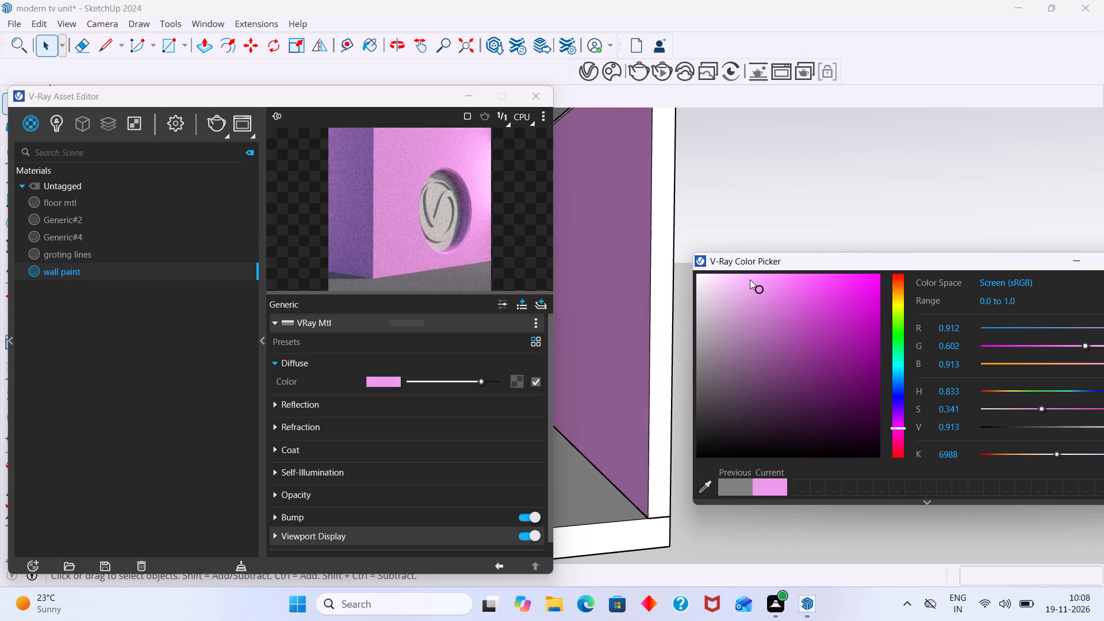
pyautogui.click(750, 281)
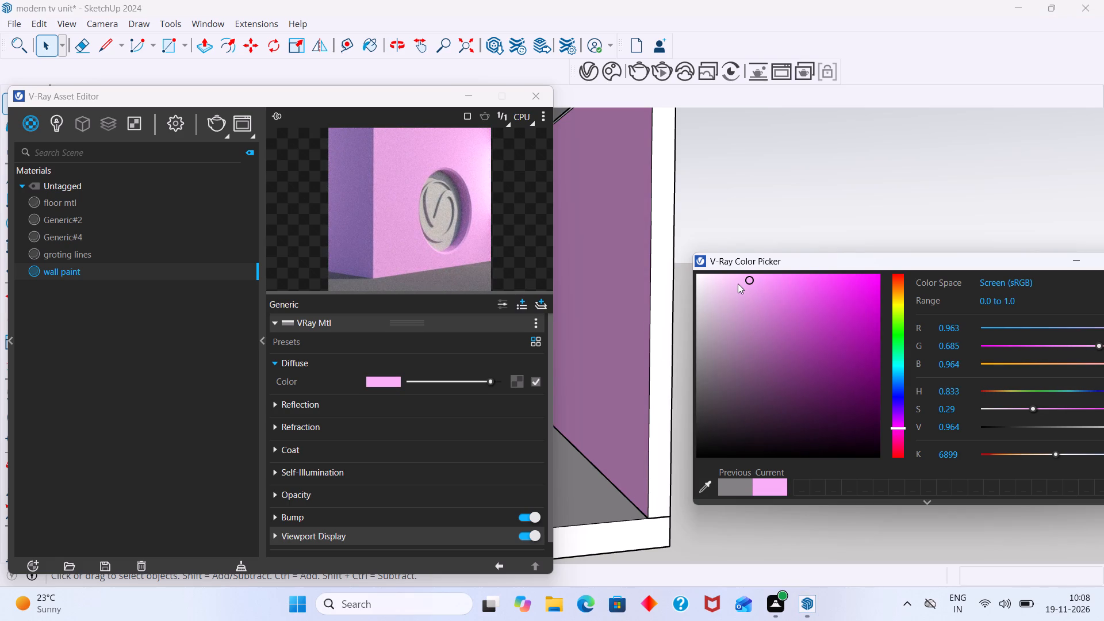
pyautogui.click(735, 283)
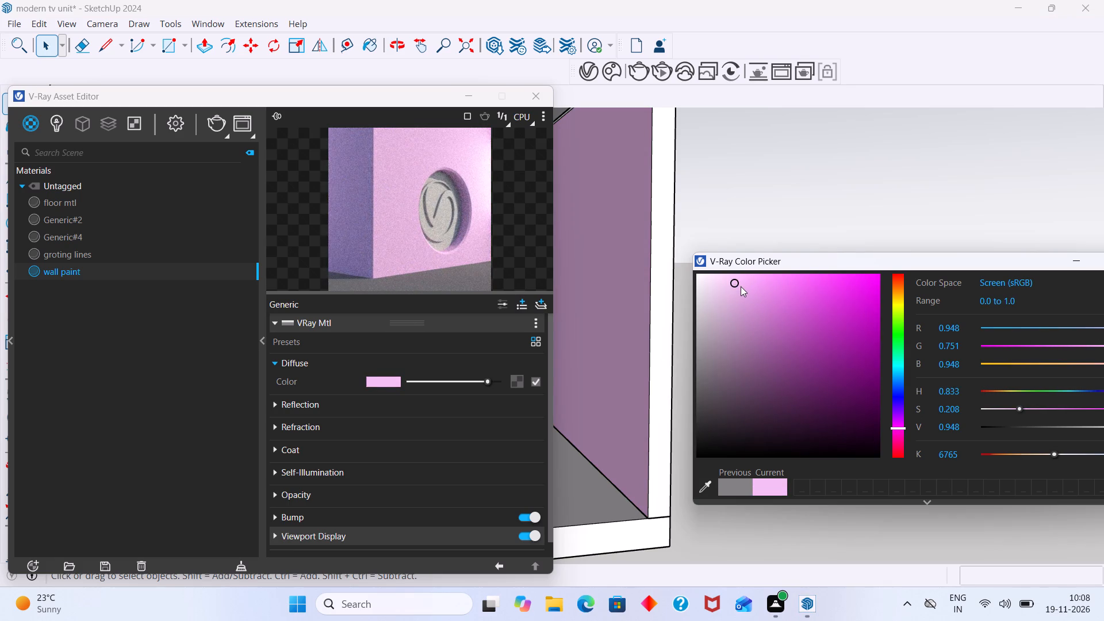
pyautogui.click(743, 286)
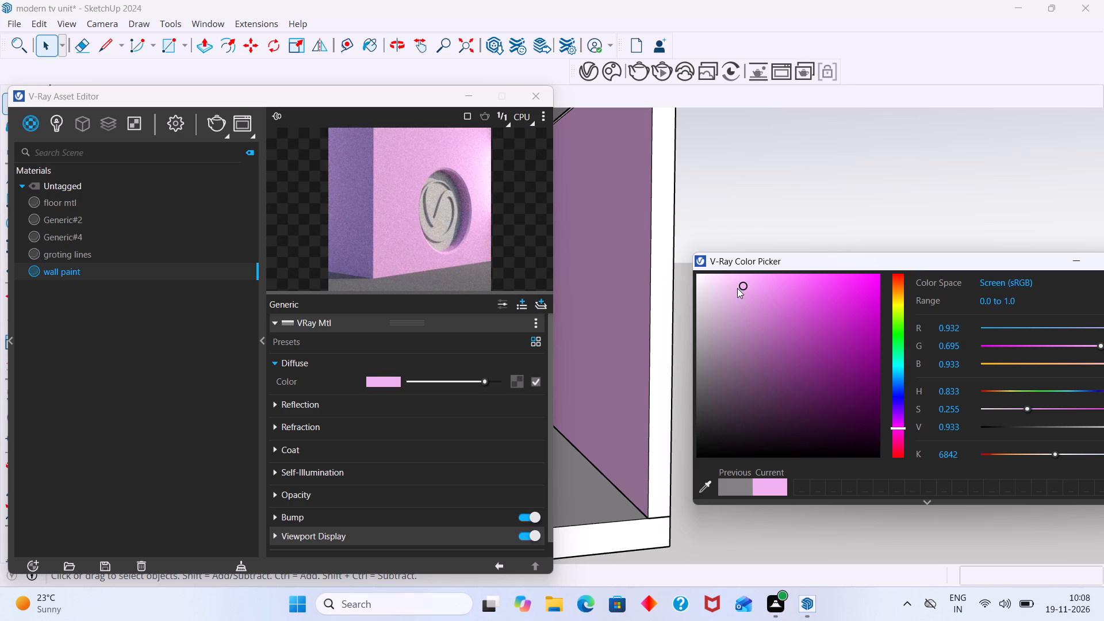
pyautogui.rightClick(195, 268)
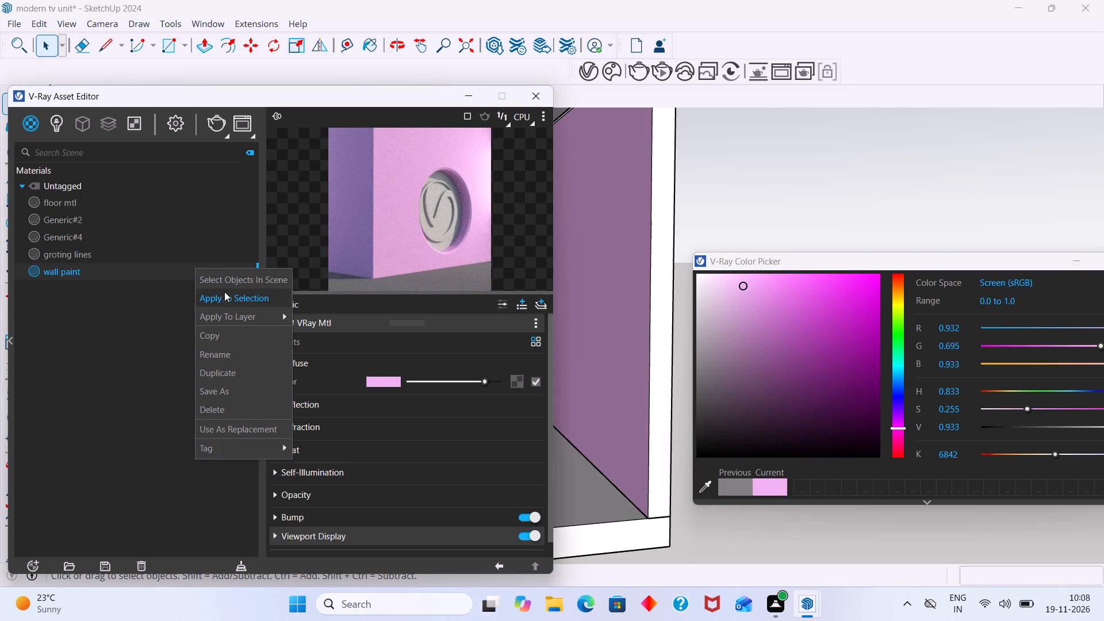
pyautogui.click(225, 300)
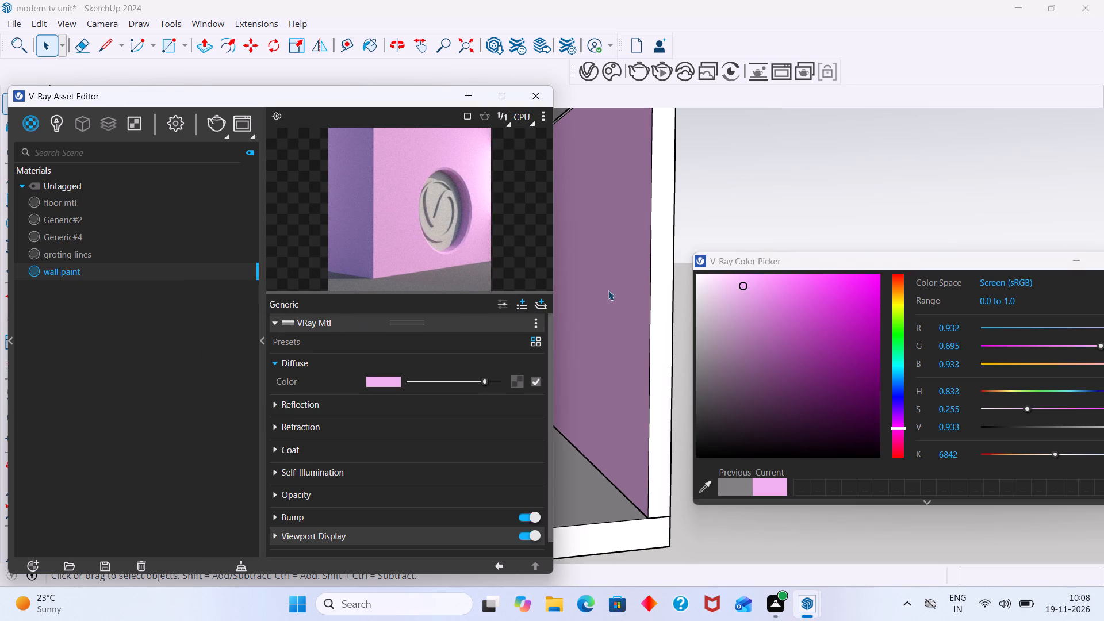
# Shift wall paint's diffuse hue to a pale cream yellow, RGB 0.933, 0.891, 0.695.
pyautogui.click(900, 294)
pyautogui.click(896, 303)
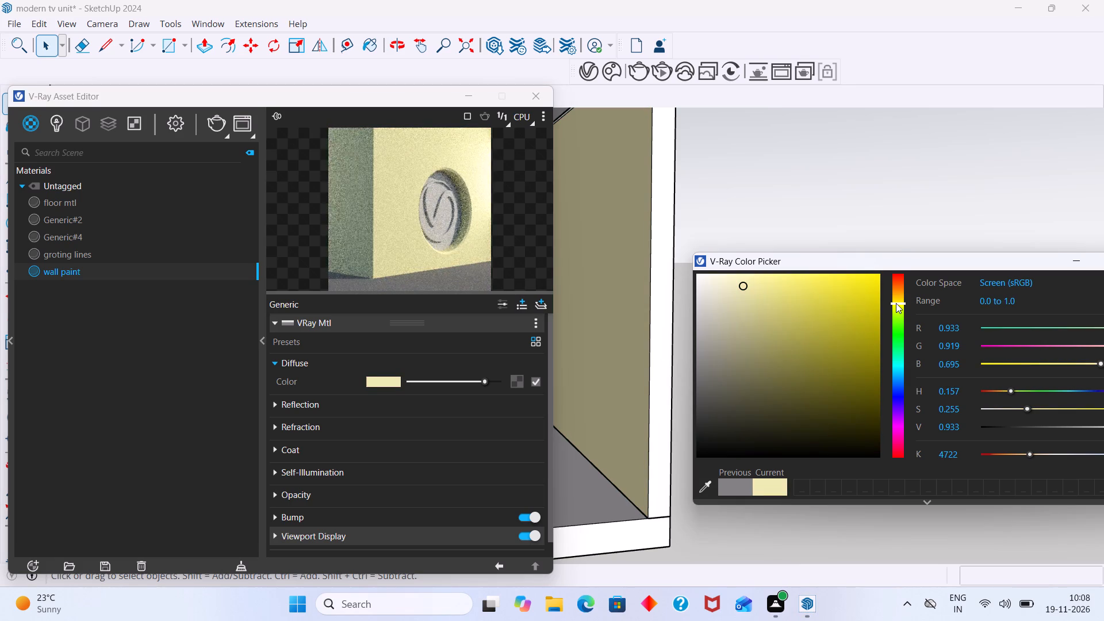
pyautogui.click(900, 300)
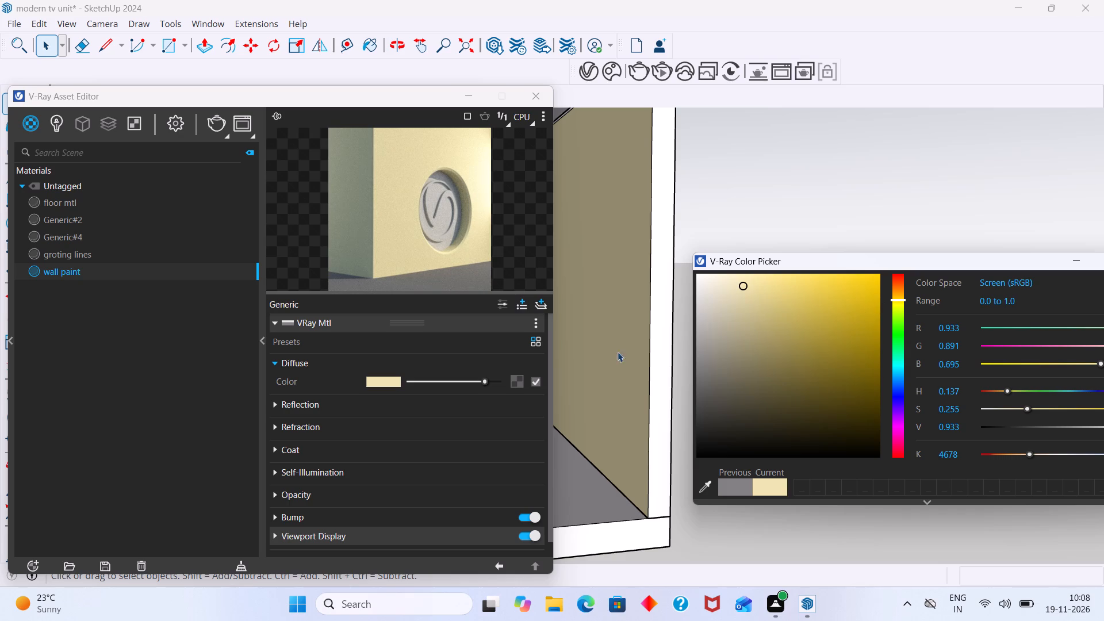
# Open the room group and apply wall paint to the narrow front edge face of the right-hand wall.
pyautogui.click(658, 308)
pyautogui.doubleClick(658, 308)
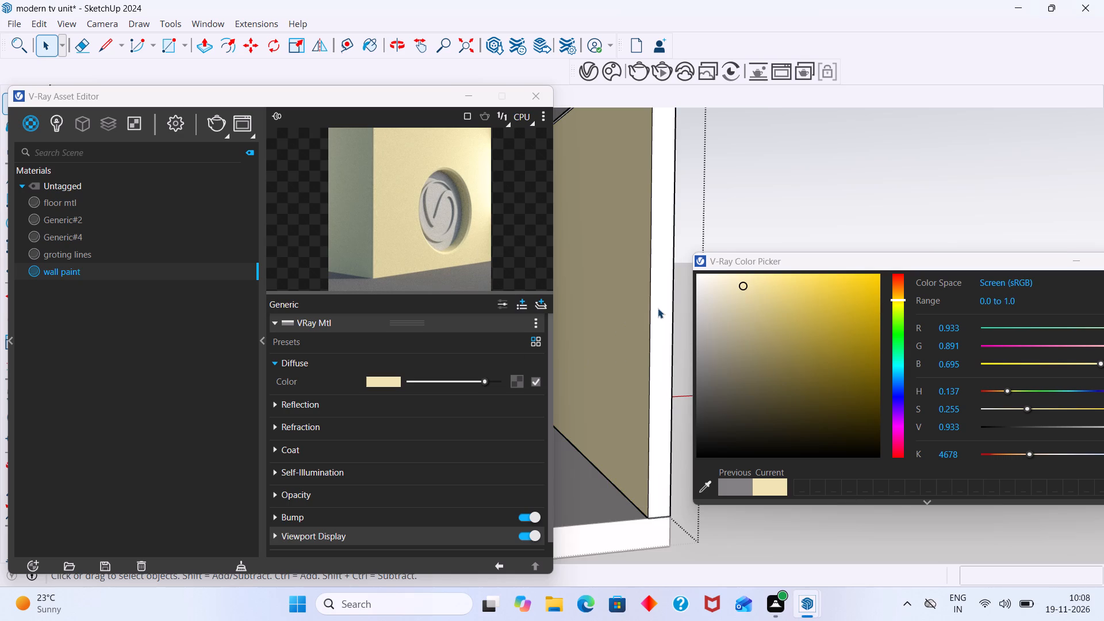
pyautogui.click(656, 320)
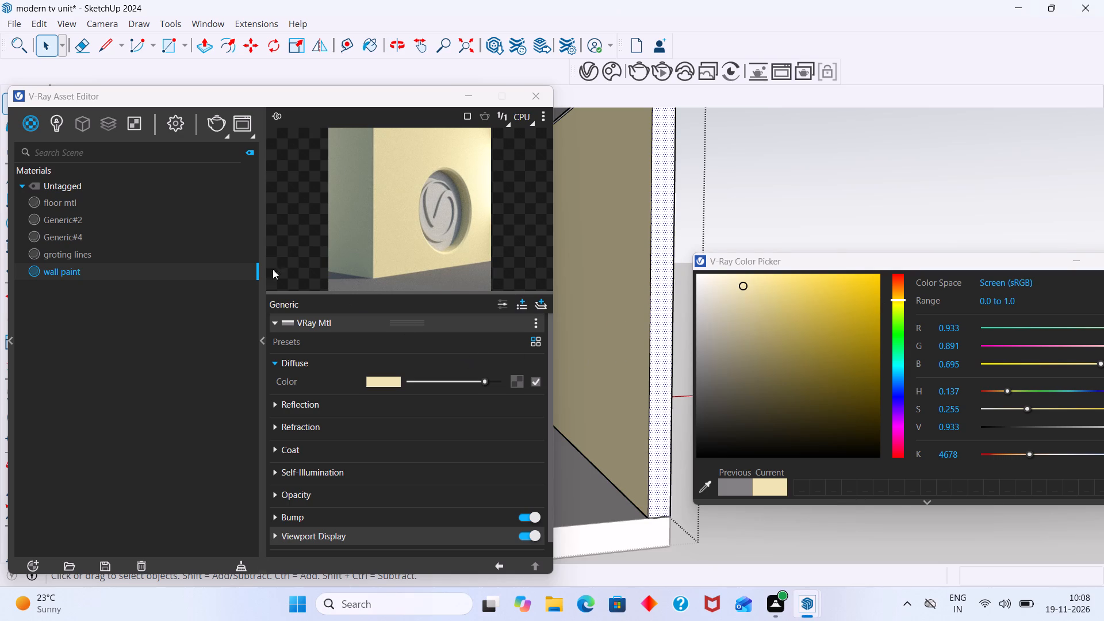
pyautogui.rightClick(145, 271)
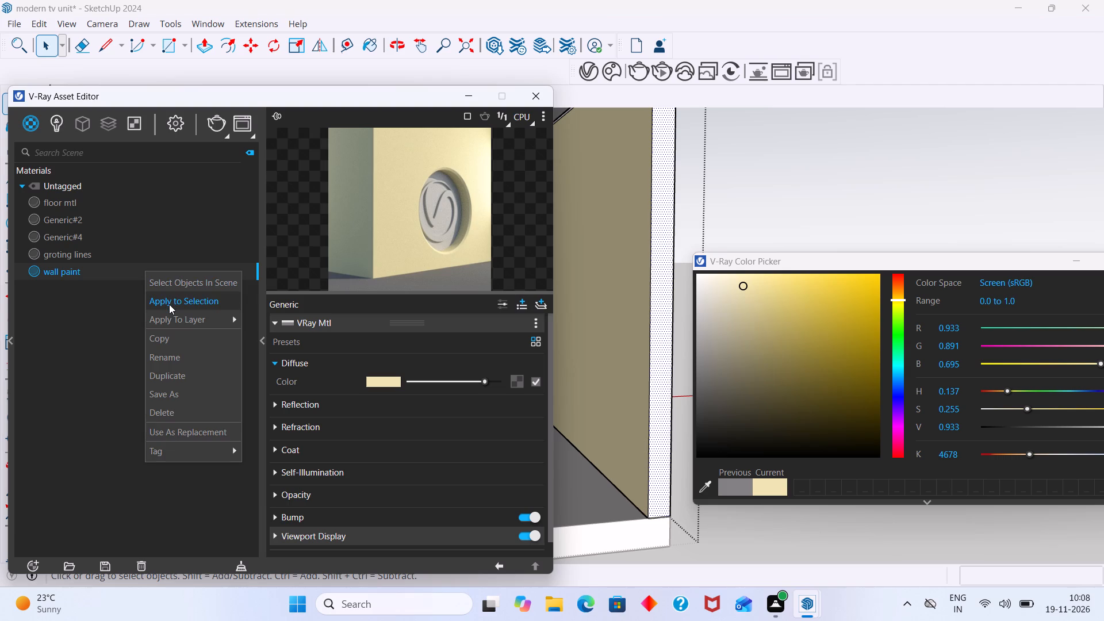
pyautogui.click(169, 304)
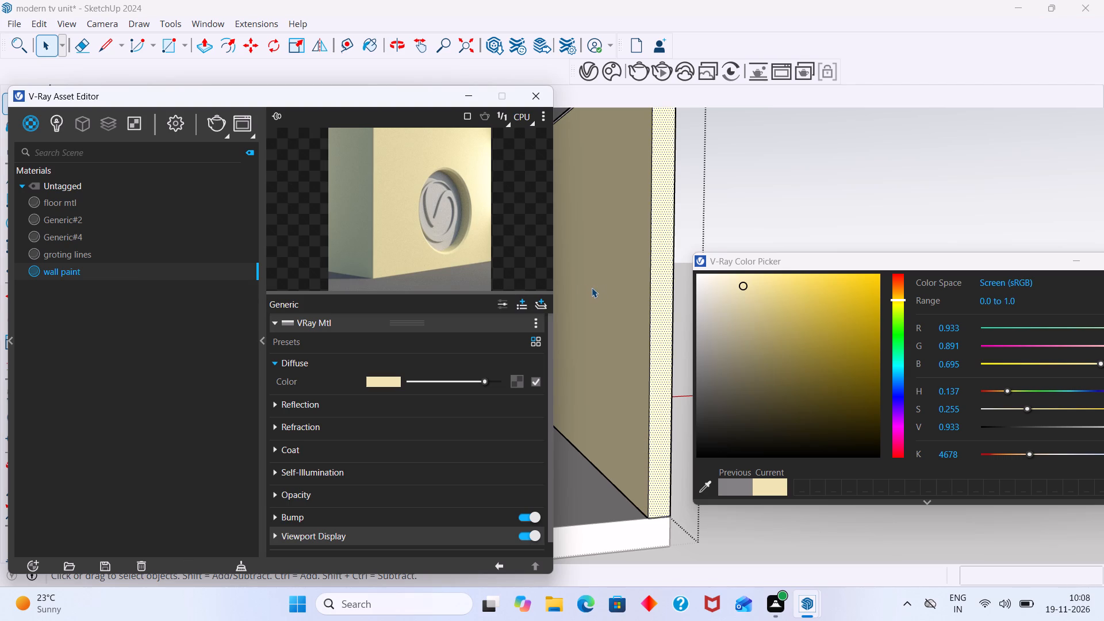
# Select the outer face of the room's right-hand wall and apply wall paint to it.
pyautogui.moveTo(618, 341); pyautogui.dragTo(550, 325, button='middle')
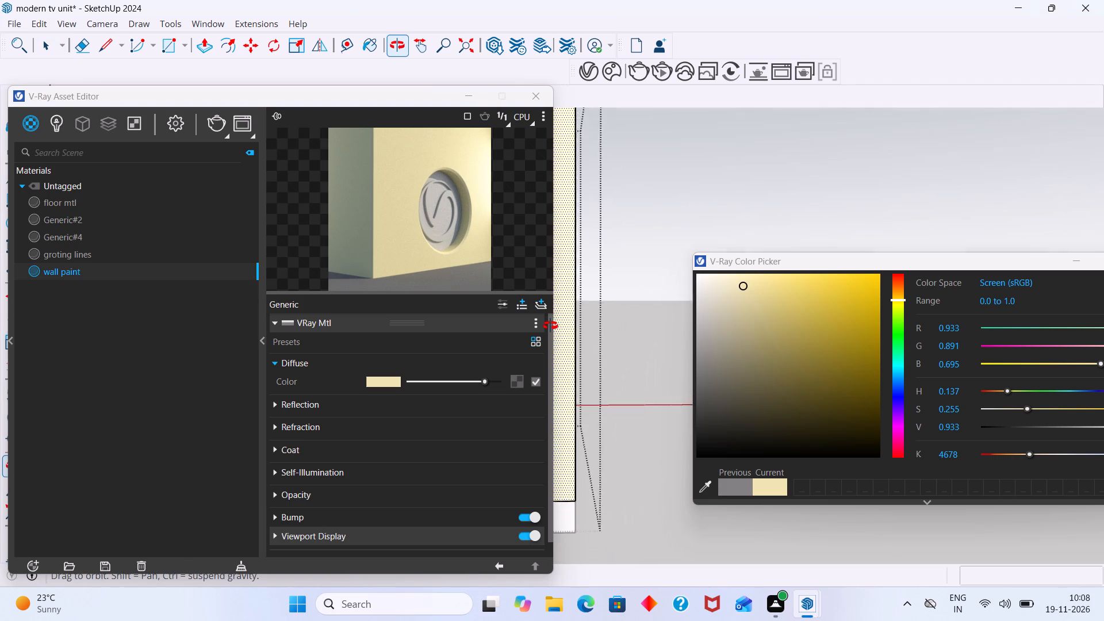
pyautogui.moveTo(550, 325); pyautogui.dragTo(558, 323, button='middle')
pyautogui.keyDown('shift'); pyautogui.moveTo(564, 328); pyautogui.dragTo(655, 353, button='middle'); pyautogui.keyUp('shift')
pyautogui.moveTo(634, 359); pyautogui.dragTo(561, 356, button='middle')
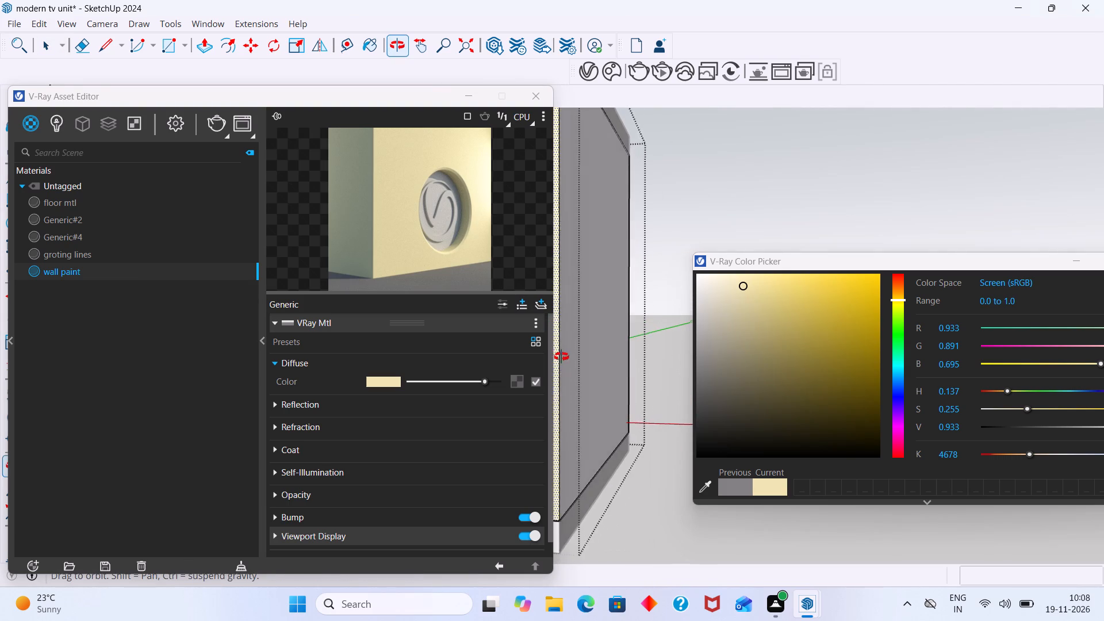
pyautogui.moveTo(561, 356); pyautogui.dragTo(560, 356, button='middle')
pyautogui.keyDown('shift'); pyautogui.moveTo(589, 336); pyautogui.dragTo(650, 325, button='middle'); pyautogui.keyUp('shift')
pyautogui.scroll(4, 639, 319)
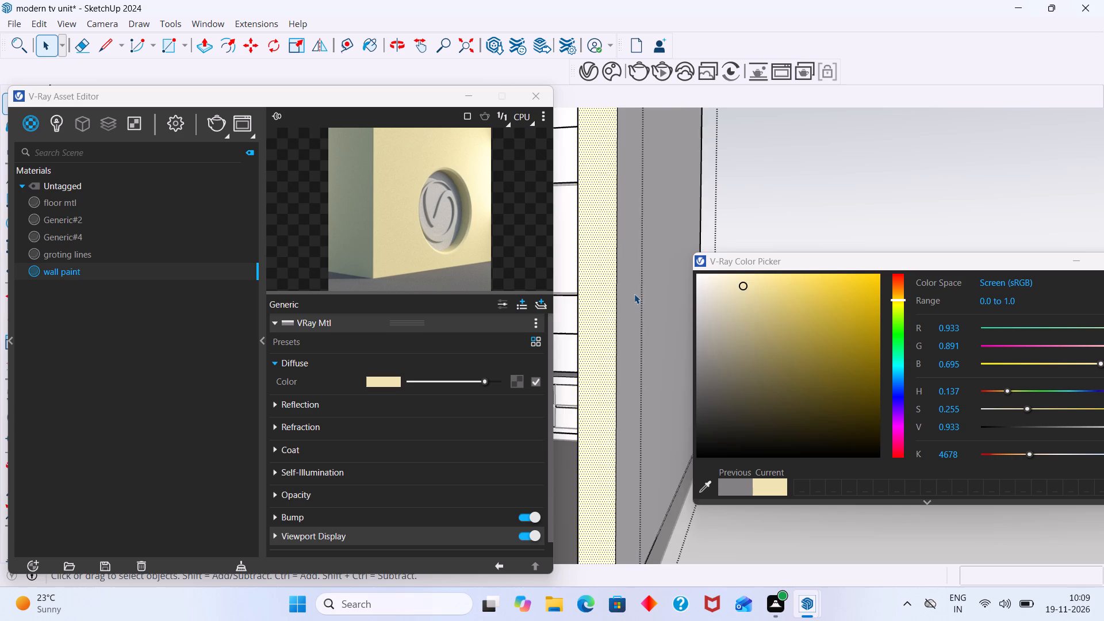
pyautogui.scroll(4, 634, 294)
pyautogui.click(621, 283)
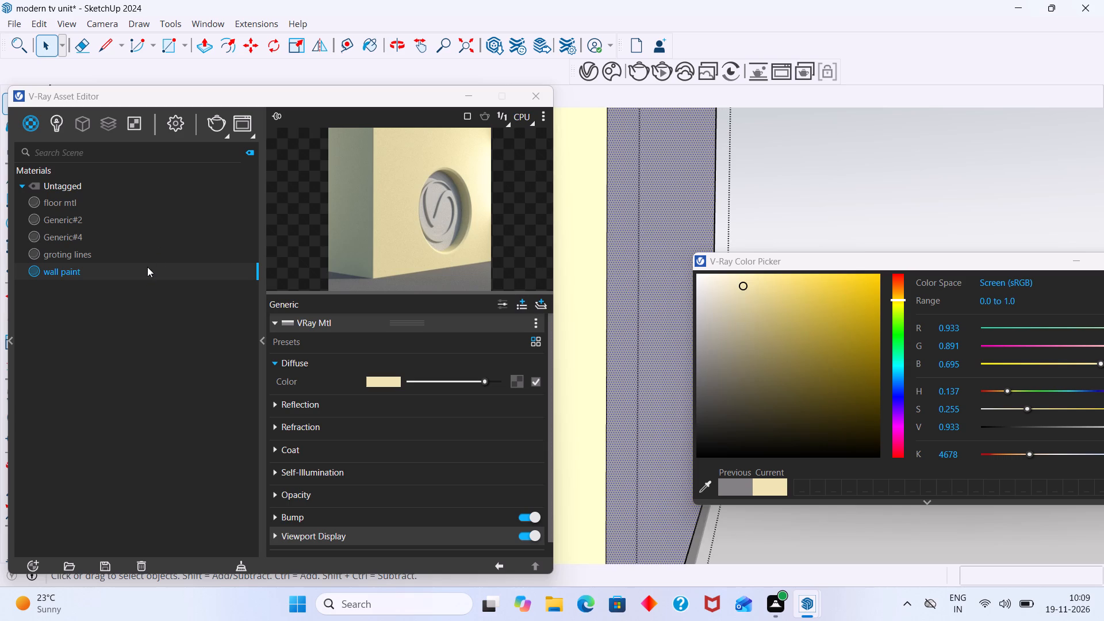
pyautogui.rightClick(147, 270)
pyautogui.click(218, 300)
# Select the outer face of the room's left-hand wall and apply wall paint to it.
pyautogui.scroll(-7, 430, 250)
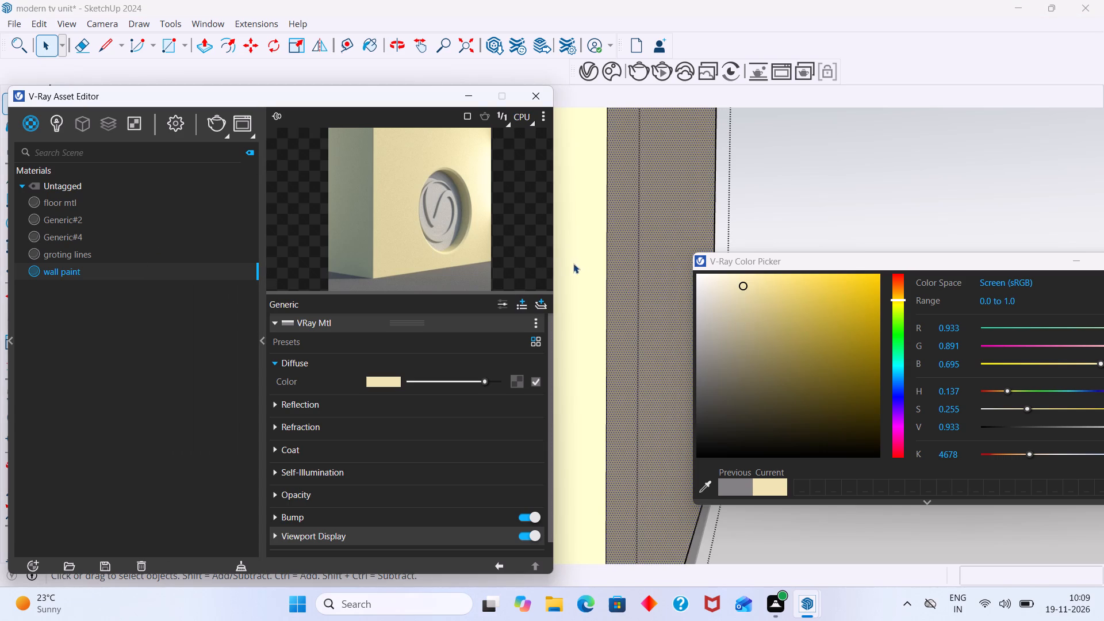
pyautogui.scroll(-20, 573, 263)
pyautogui.scroll(-1, 573, 263)
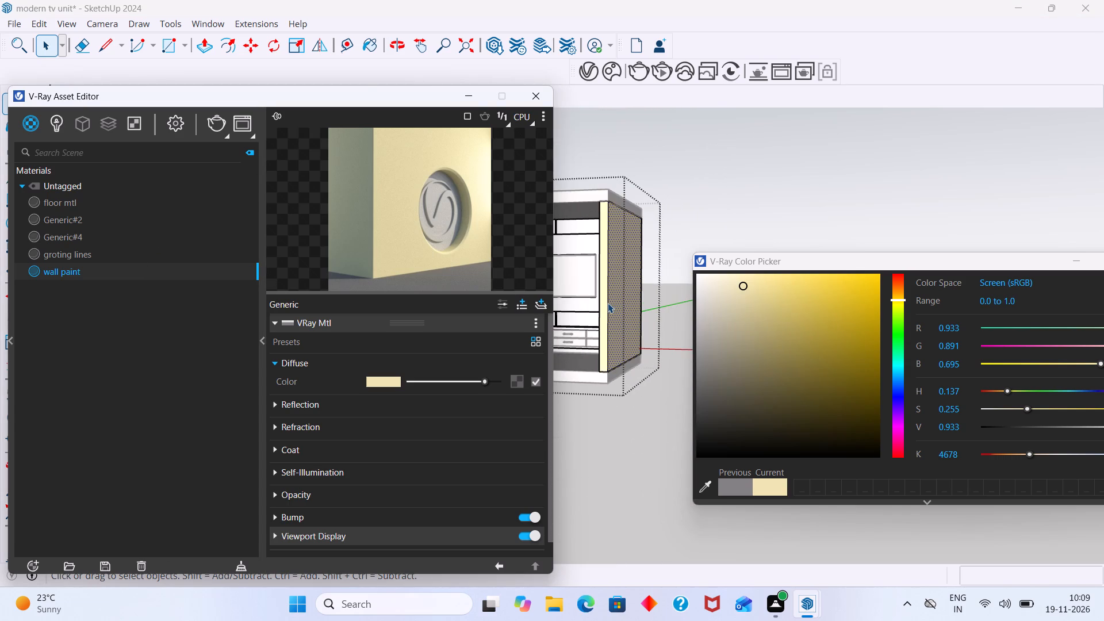
pyautogui.keyDown('shift'); pyautogui.moveTo(608, 303); pyautogui.dragTo(721, 335, button='middle'); pyautogui.keyUp('shift')
pyautogui.moveTo(626, 362); pyautogui.dragTo(685, 386, button='middle')
pyautogui.moveTo(627, 387); pyautogui.dragTo(681, 379, button='middle')
pyautogui.moveTo(585, 373); pyautogui.dragTo(563, 333, button='middle')
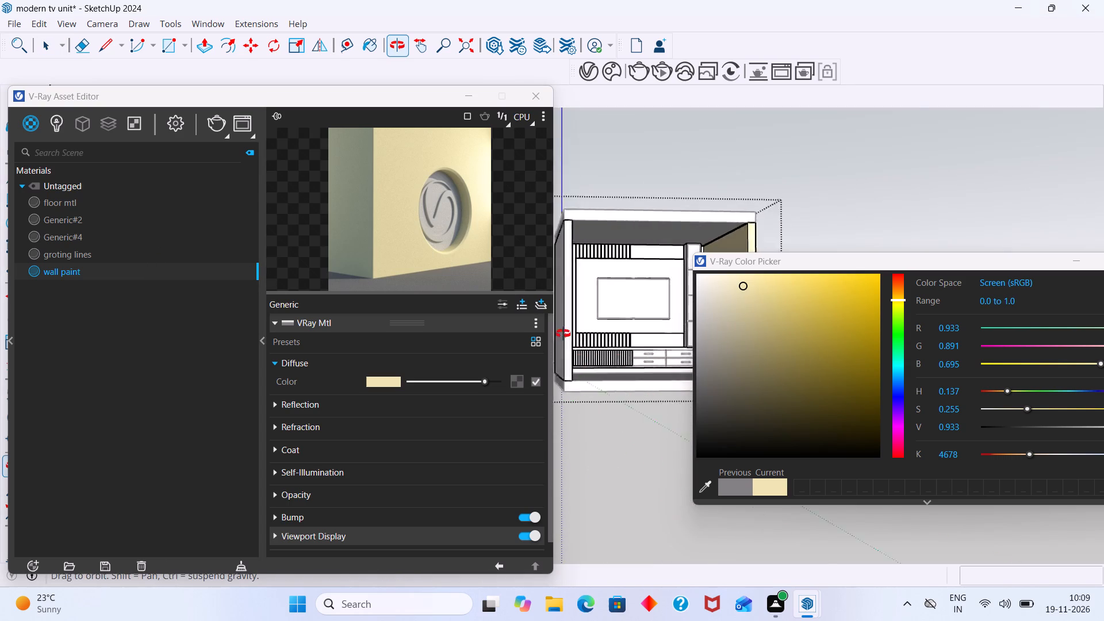
pyautogui.moveTo(563, 333); pyautogui.dragTo(648, 341, button='middle')
pyautogui.scroll(4, 604, 329)
pyautogui.moveTo(600, 320); pyautogui.dragTo(646, 321, button='middle')
pyautogui.scroll(4, 631, 323)
pyautogui.click(627, 320)
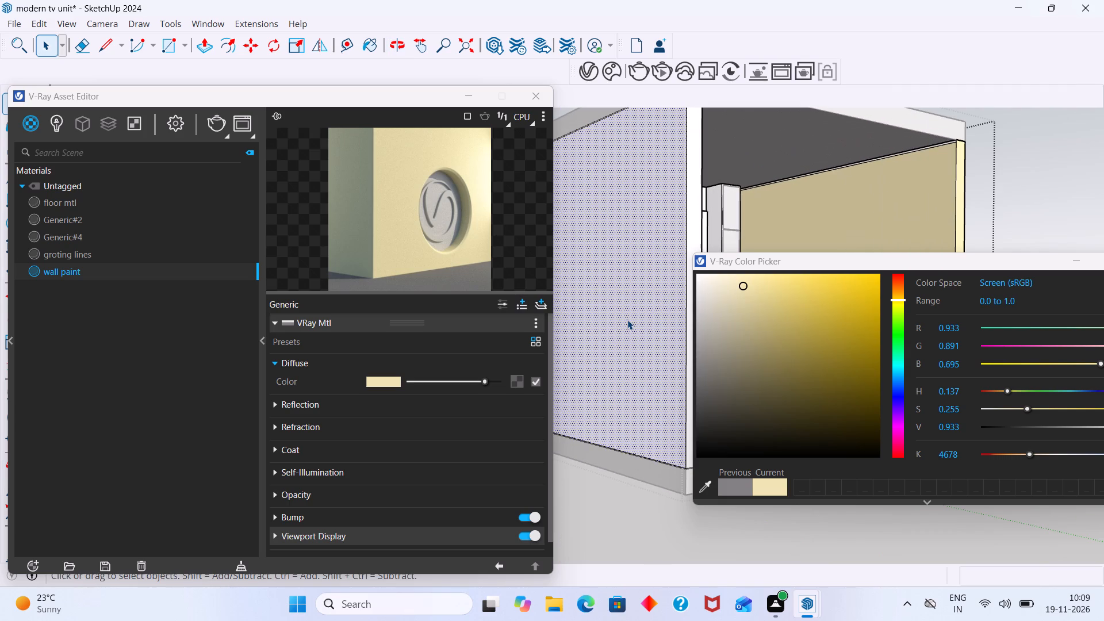
pyautogui.rightClick(202, 273)
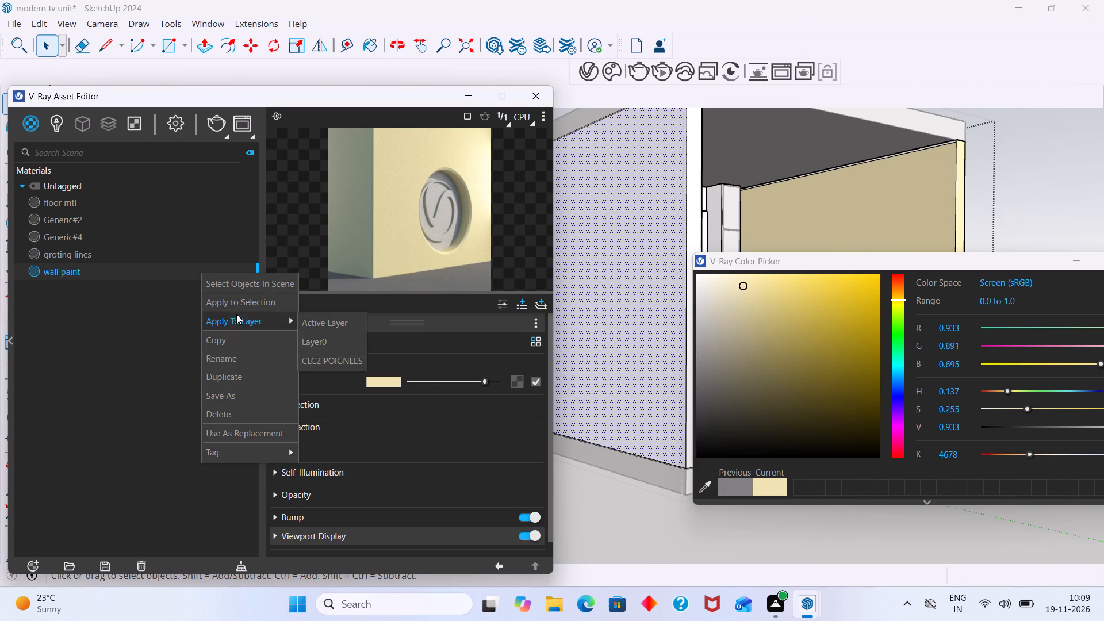
pyautogui.click(237, 303)
# Select the narrow front edge face of the left-hand wall and apply wall paint to it.
pyautogui.scroll(-1, 652, 213)
pyautogui.moveTo(650, 210); pyautogui.dragTo(523, 223, button='middle')
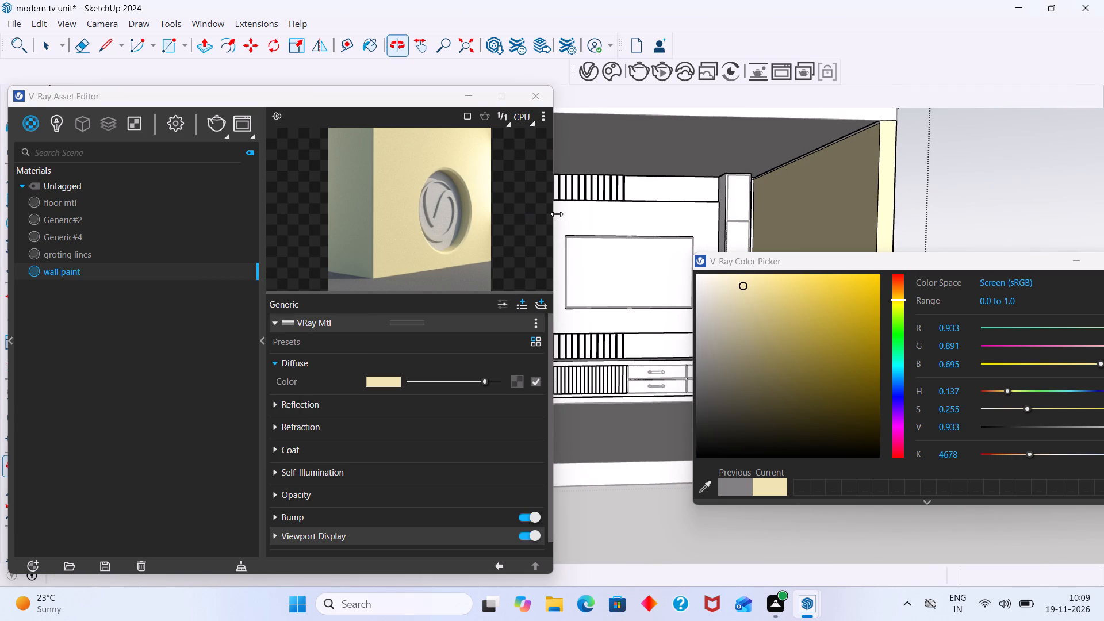
pyautogui.keyDown('shift'); pyautogui.moveTo(568, 221); pyautogui.dragTo(719, 241, button='middle'); pyautogui.keyUp('shift')
pyautogui.moveTo(674, 202); pyautogui.dragTo(601, 212, button='middle')
pyautogui.moveTo(609, 210); pyautogui.dragTo(596, 217, button='middle')
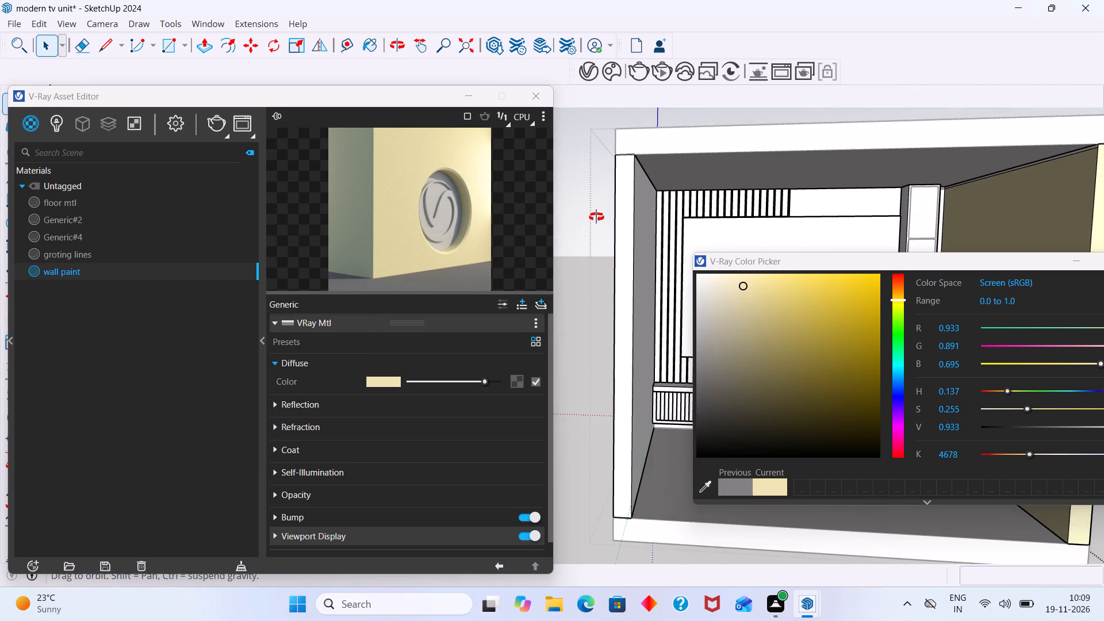
pyautogui.moveTo(596, 217); pyautogui.dragTo(595, 217, button='middle')
pyautogui.scroll(9, 600, 229)
pyautogui.click(616, 222)
pyautogui.doubleClick(632, 225)
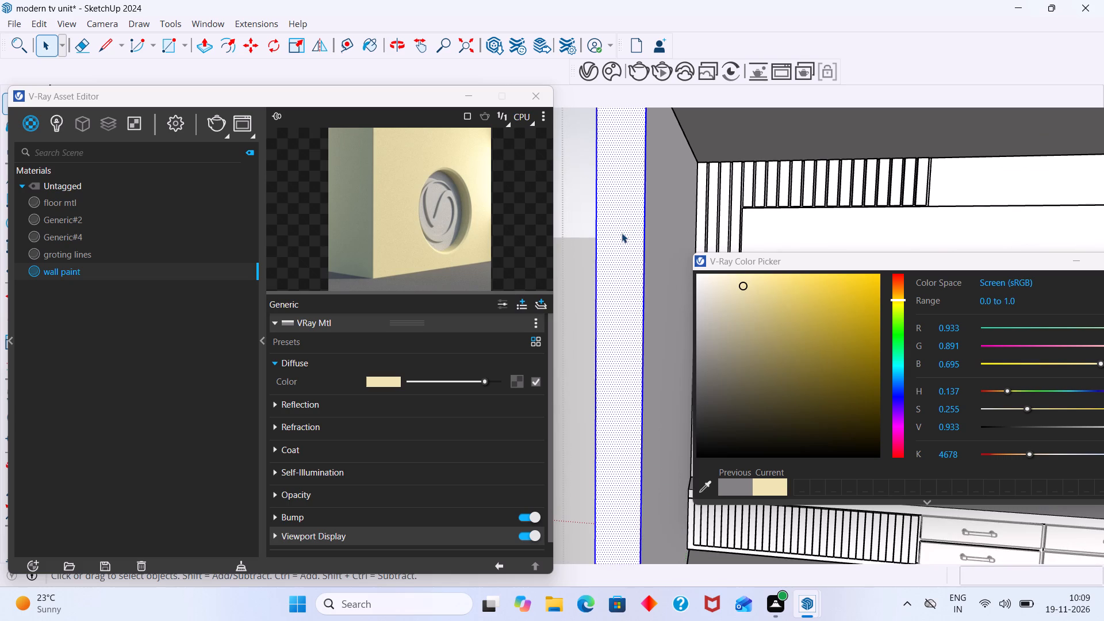
pyautogui.click(622, 233)
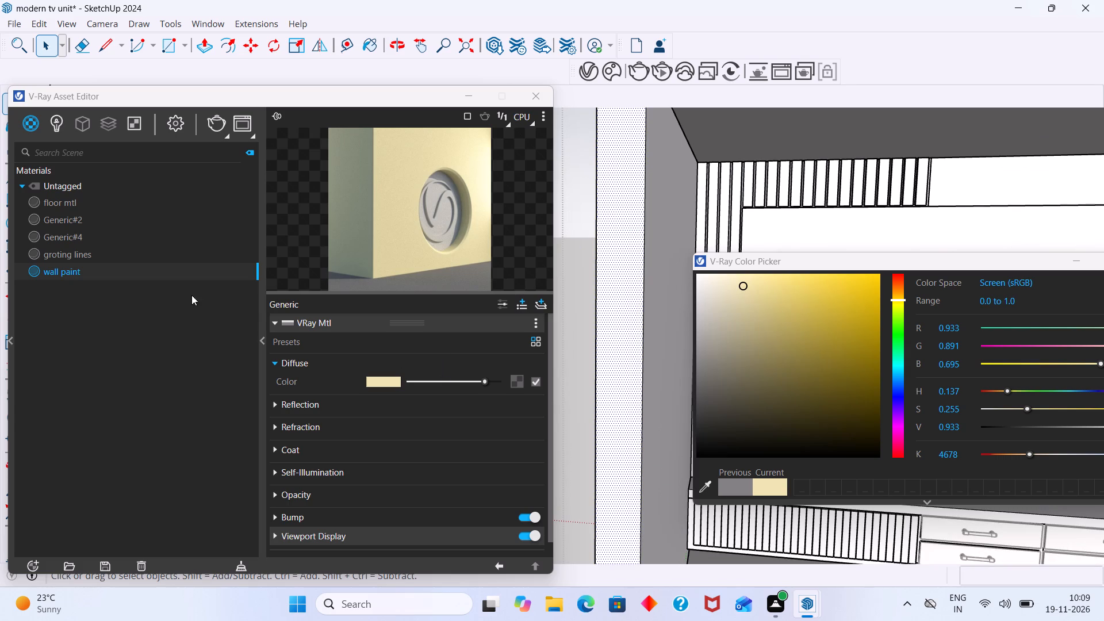
pyautogui.rightClick(183, 269)
pyautogui.click(220, 297)
# Select the inner face of the left-hand wall, beside the slatted TV panel, and apply wall paint to it.
pyautogui.moveTo(681, 218); pyautogui.dragTo(570, 223, button='middle')
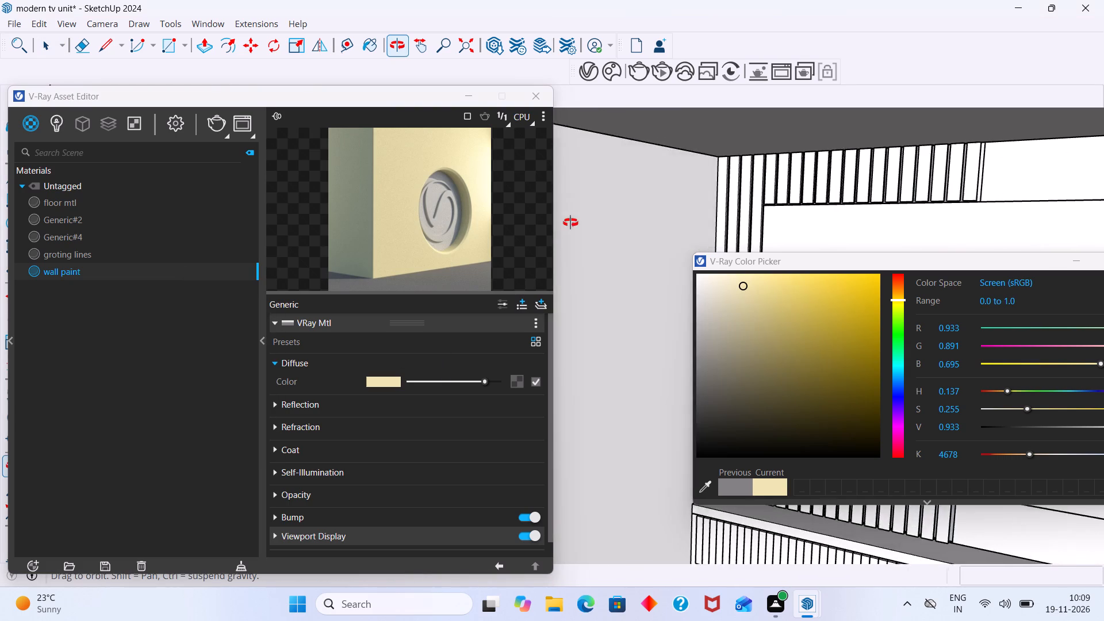
pyautogui.moveTo(570, 223); pyautogui.dragTo(673, 223, button='middle')
pyautogui.scroll(6, 637, 221)
pyautogui.click(631, 218)
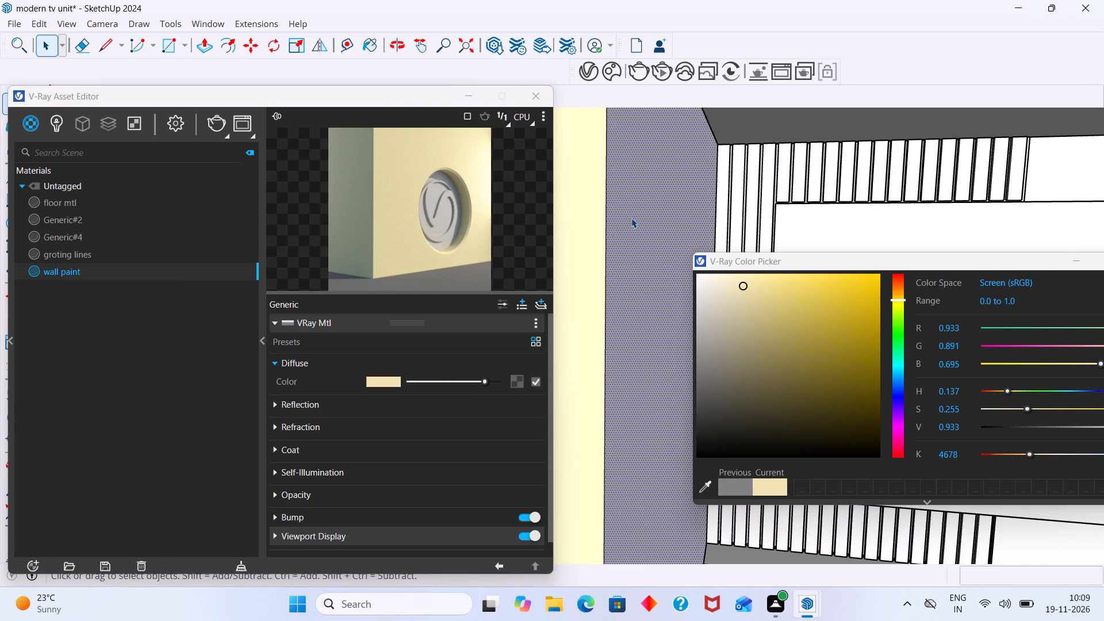
pyautogui.rightClick(631, 218)
pyautogui.click(616, 217)
pyautogui.rightClick(107, 266)
pyautogui.click(148, 294)
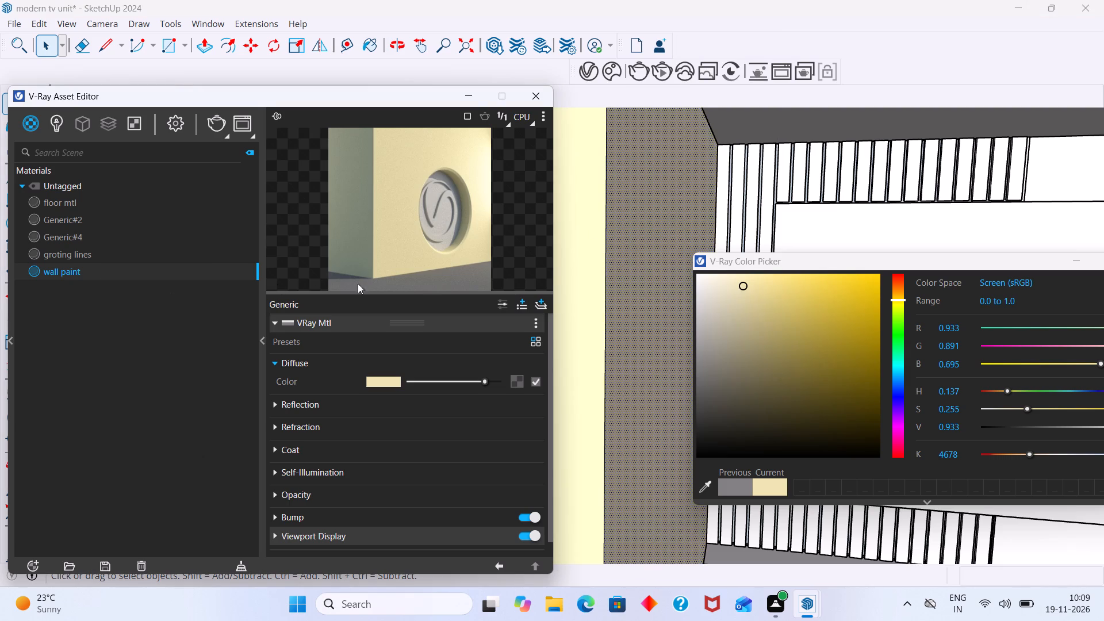
# Open the room's outer back wall for editing and erase the uppermost stray edge lines dividing its face.
pyautogui.scroll(-20, 591, 273)
pyautogui.scroll(-4, 591, 273)
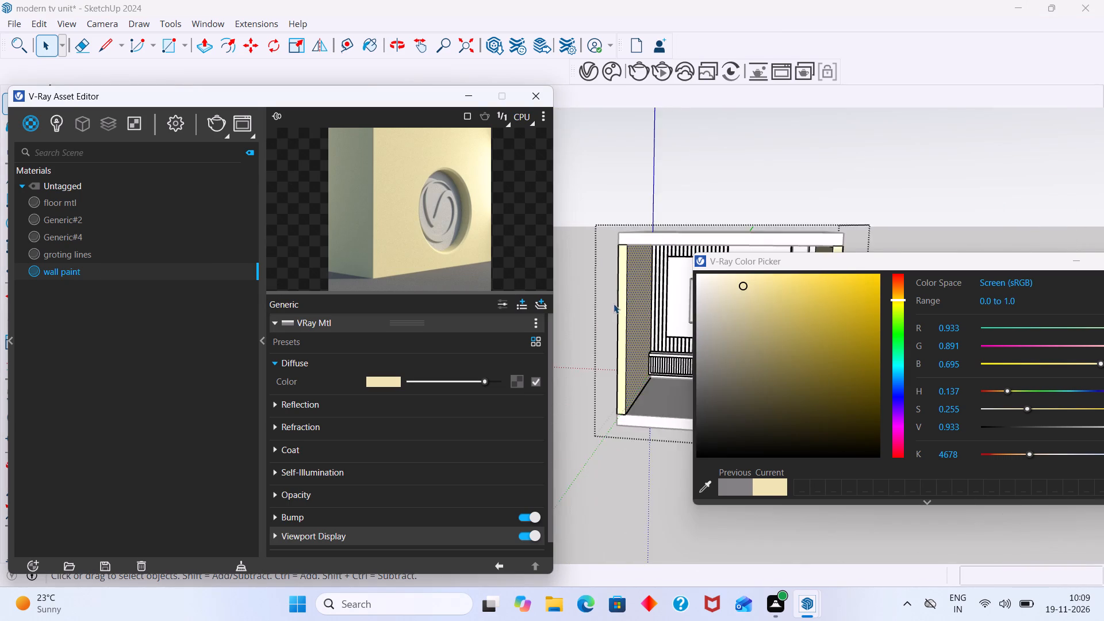
pyautogui.moveTo(615, 314); pyautogui.dragTo(514, 299, button='middle')
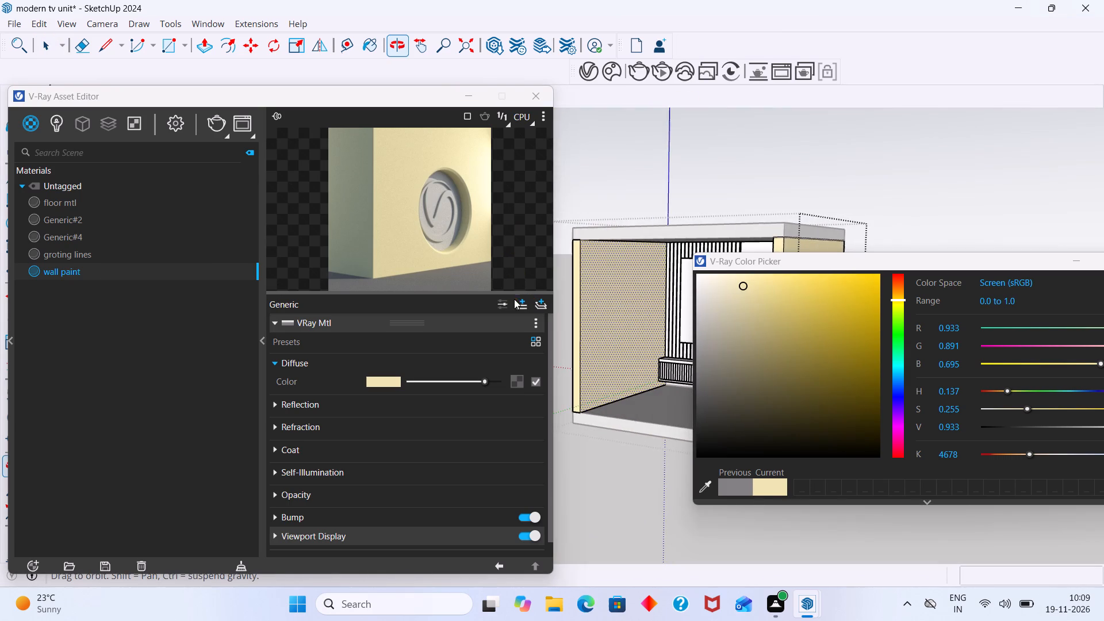
pyautogui.moveTo(514, 299); pyautogui.dragTo(512, 300, button='middle')
pyautogui.moveTo(628, 200); pyautogui.dragTo(529, 223, button='middle')
pyautogui.moveTo(786, 191); pyautogui.dragTo(607, 208, button='middle')
pyautogui.moveTo(693, 219); pyautogui.dragTo(514, 186, button='middle')
pyautogui.moveTo(630, 289); pyautogui.dragTo(571, 237, button='middle')
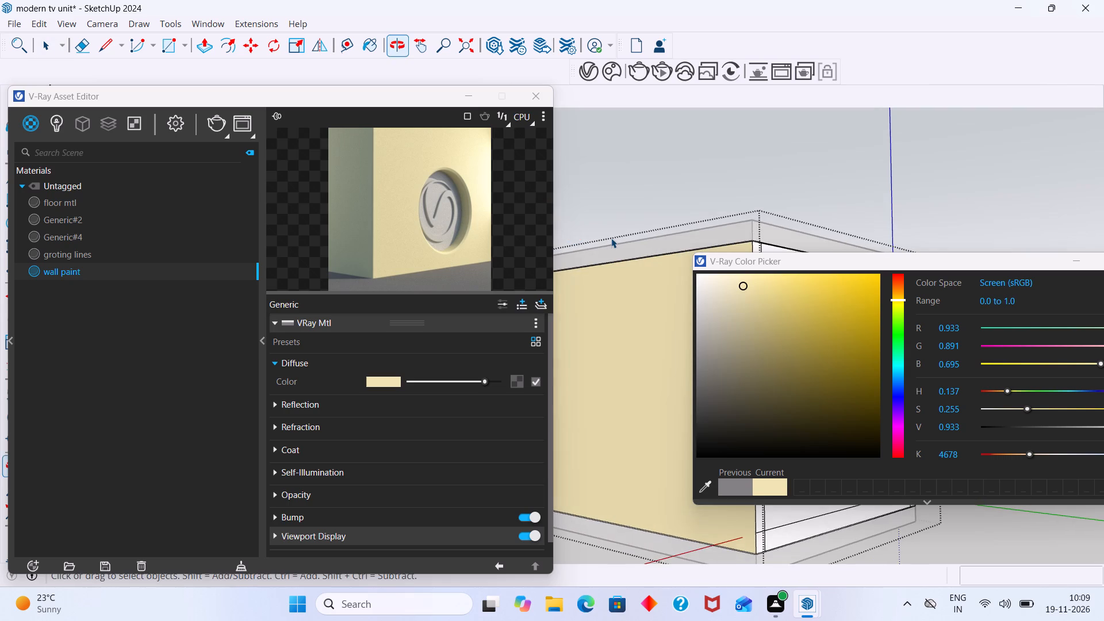
pyautogui.moveTo(611, 238); pyautogui.dragTo(566, 80, button='middle')
pyautogui.moveTo(665, 122); pyautogui.dragTo(626, 158, button='middle')
pyautogui.scroll(5, 699, 152)
pyautogui.scroll(-2, 704, 142)
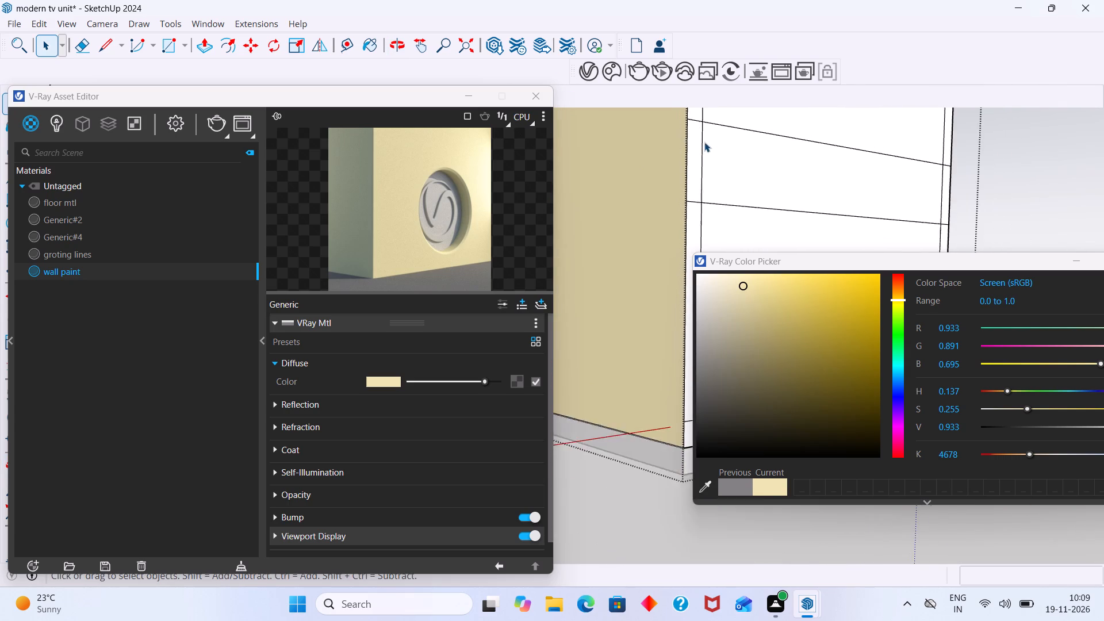
pyautogui.scroll(-1, 704, 142)
pyautogui.keyDown('shift'); pyautogui.moveTo(694, 183); pyautogui.dragTo(691, 240, button='middle'); pyautogui.keyUp('shift')
pyautogui.scroll(5, 725, 171)
pyautogui.doubleClick(716, 185)
pyautogui.click(714, 201)
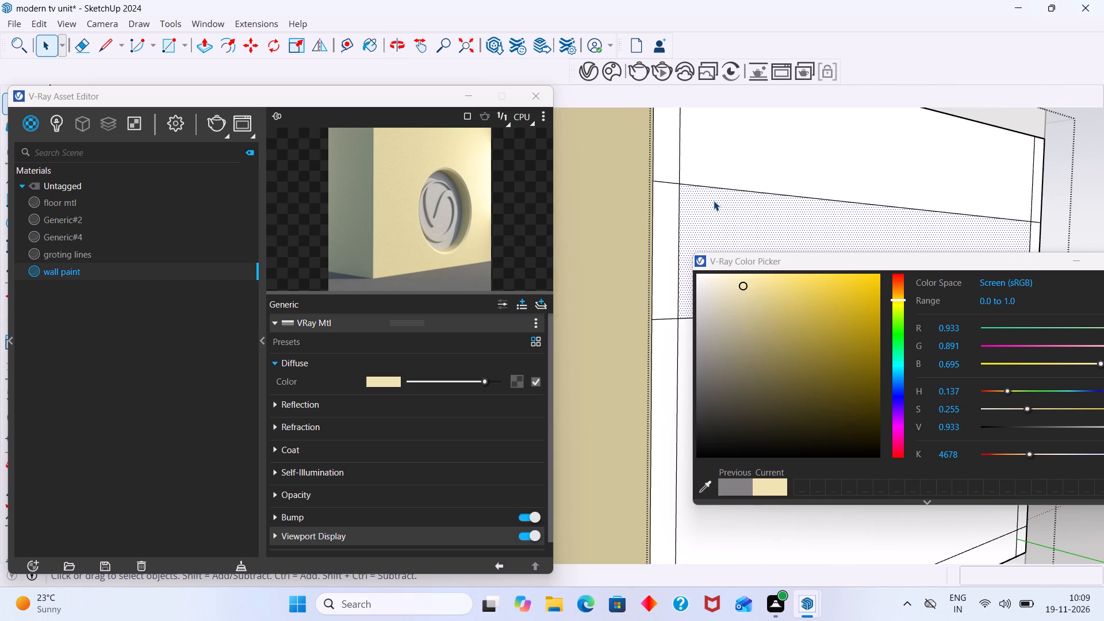
pyautogui.press('e')
pyautogui.moveTo(730, 162); pyautogui.dragTo(683, 167)
# Erase the remaining horizontal dividing line and the long vertical line beside the painted side wall from the back wall face.
pyautogui.scroll(-8, 683, 167)
pyautogui.keyDown('shift'); pyautogui.moveTo(693, 193); pyautogui.dragTo(625, 70, button='middle'); pyautogui.keyUp('shift')
pyautogui.scroll(-1, 664, 142)
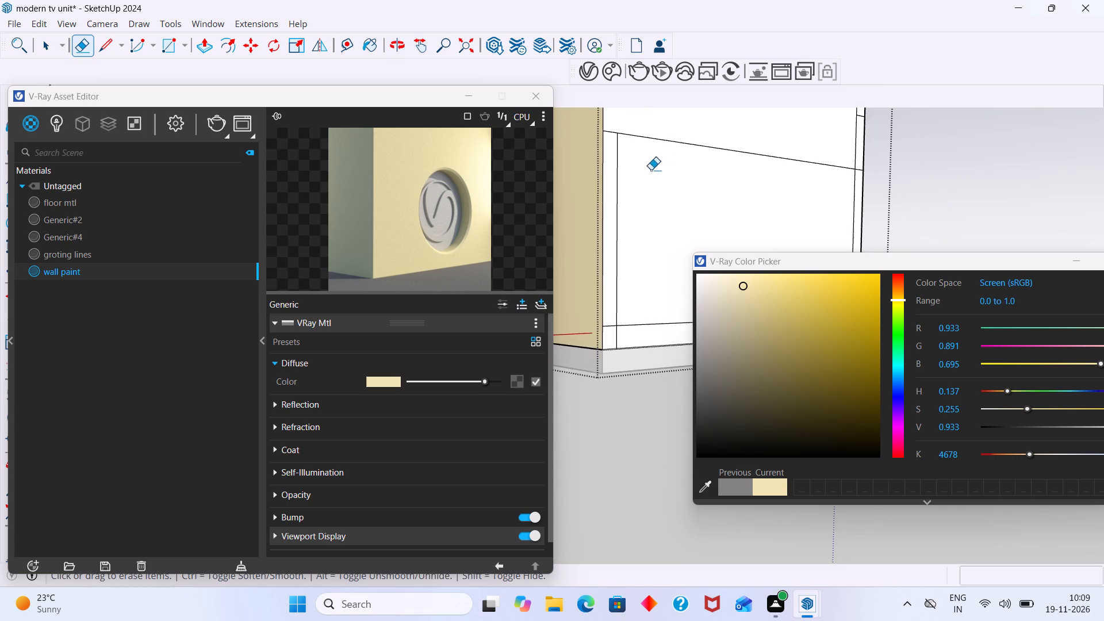
pyautogui.scroll(3, 646, 174)
pyautogui.moveTo(641, 143); pyautogui.dragTo(653, 163, button='middle')
pyautogui.scroll(3, 640, 125)
pyautogui.moveTo(626, 128); pyautogui.dragTo(600, 125)
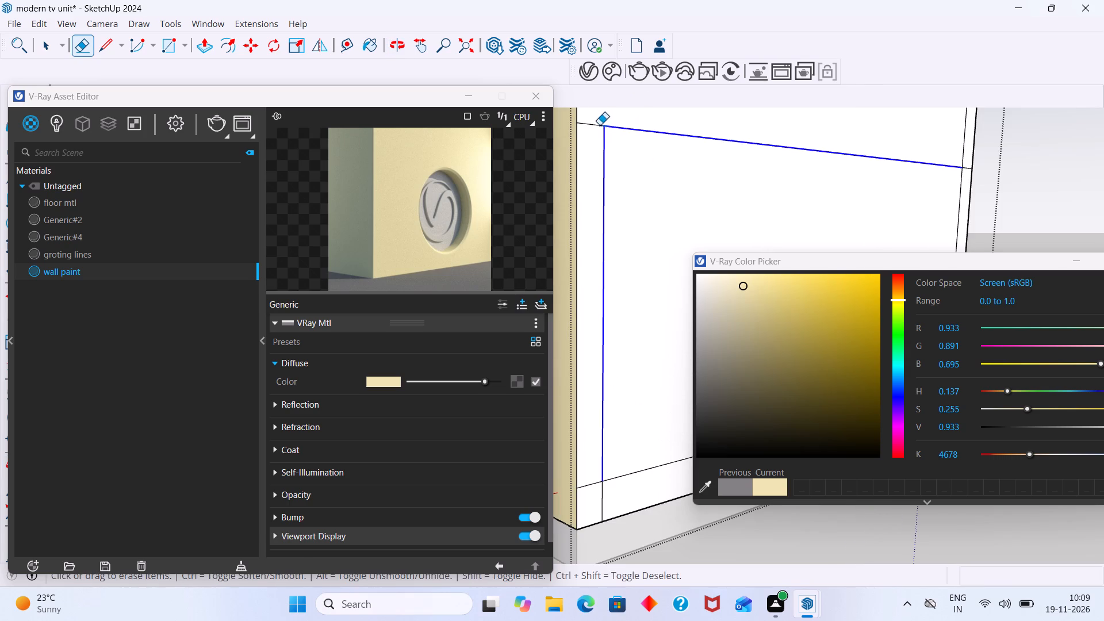
pyautogui.moveTo(600, 125); pyautogui.dragTo(600, 124)
# Erase the leftover line segments along the bottom of the back wall face, including the long lower horizontal line.
pyautogui.scroll(-14, 609, 167)
pyautogui.keyDown('shift'); pyautogui.moveTo(620, 218); pyautogui.dragTo(604, 137, button='middle'); pyautogui.keyUp('shift')
pyautogui.scroll(12, 595, 210)
pyautogui.moveTo(606, 223); pyautogui.dragTo(569, 193)
pyautogui.click(634, 208)
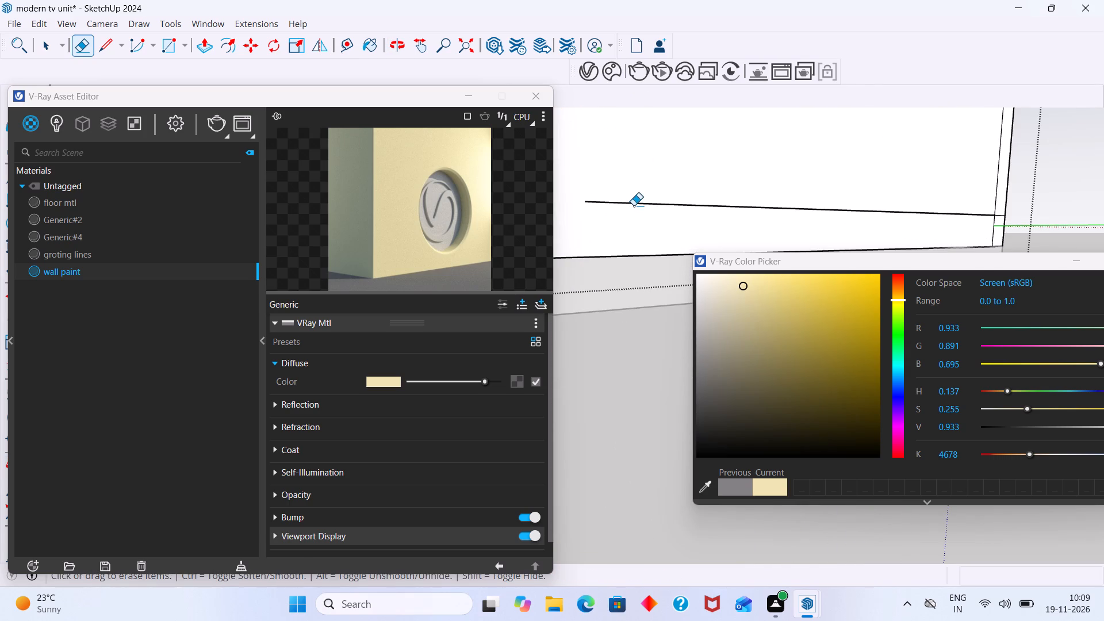
# Erase the short horizontal segment and the adjoining vertical line at the back wall's far lower corner.
pyautogui.scroll(-15, 635, 193)
pyautogui.moveTo(749, 171); pyautogui.dragTo(724, 192, button='middle')
pyautogui.scroll(3, 795, 189)
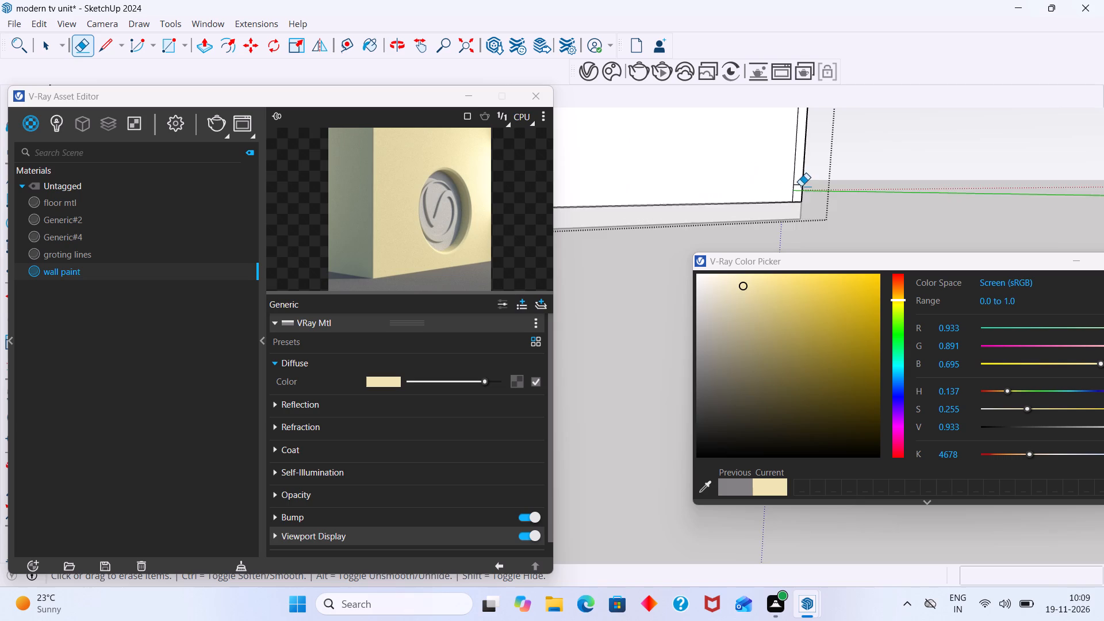
pyautogui.scroll(20, 801, 186)
pyautogui.scroll(1, 801, 186)
pyautogui.moveTo(802, 195); pyautogui.dragTo(769, 173)
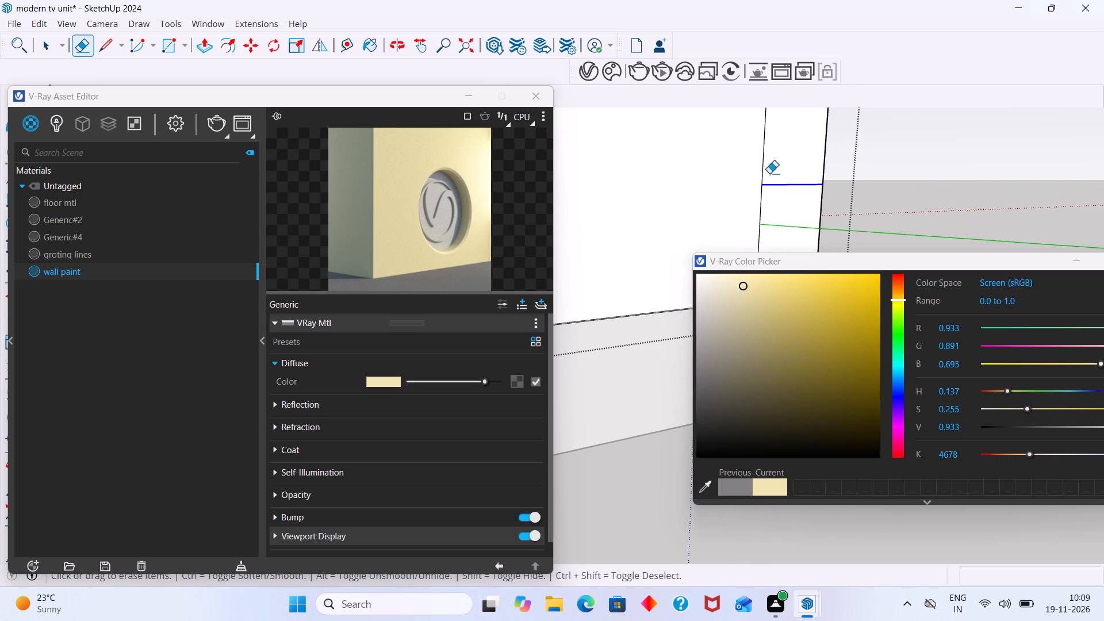
pyautogui.moveTo(769, 173); pyautogui.dragTo(763, 172)
# Erase the remaining vertical line and short edge stubs along the far upper side of the back wall face.
pyautogui.scroll(-16, 770, 180)
pyautogui.keyDown('shift'); pyautogui.moveTo(758, 172); pyautogui.dragTo(758, 227, button='middle'); pyautogui.keyUp('shift')
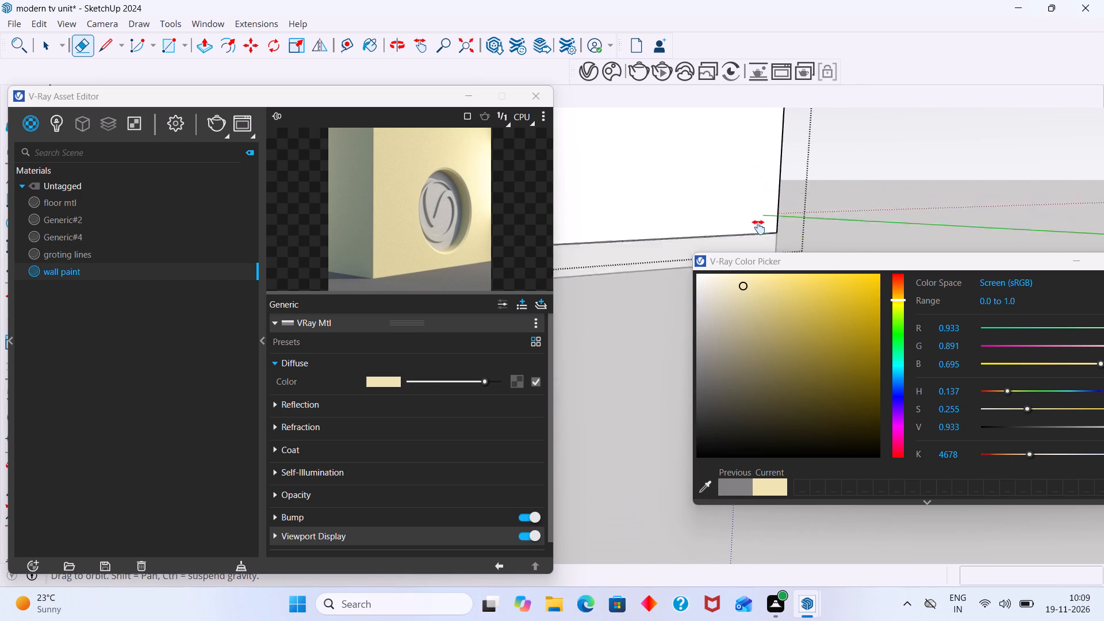
pyautogui.keyDown('shift'); pyautogui.moveTo(758, 227); pyautogui.dragTo(760, 230, button='middle'); pyautogui.keyUp('shift')
pyautogui.scroll(-15, 729, 173)
pyautogui.moveTo(711, 164); pyautogui.dragTo(743, 275, button='middle')
pyautogui.scroll(7, 780, 215)
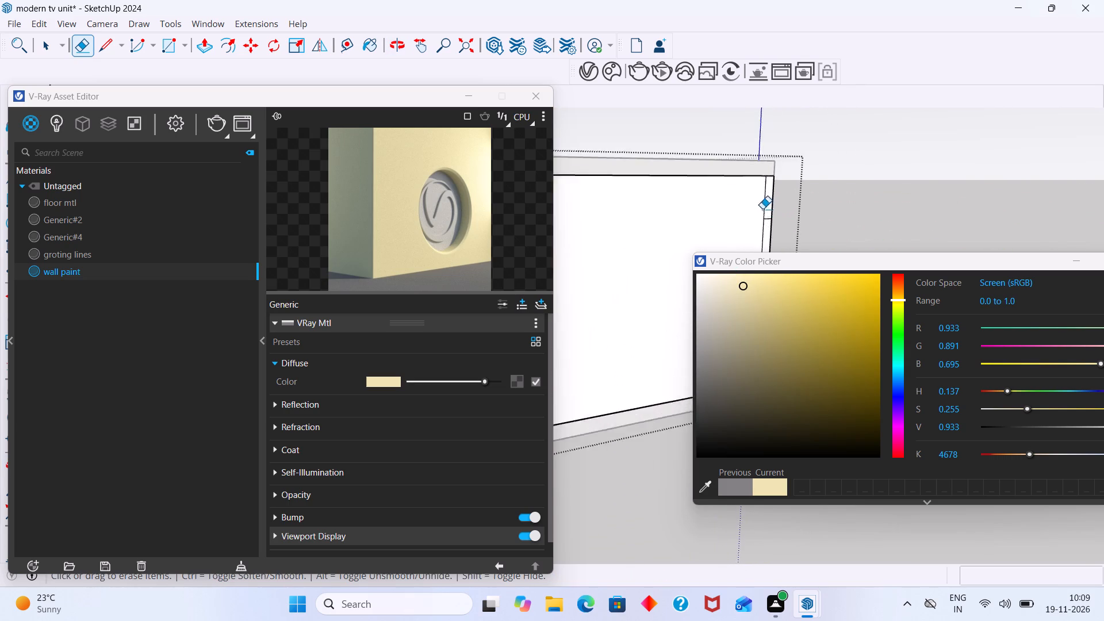
pyautogui.scroll(3, 762, 209)
pyautogui.keyDown('shift'); pyautogui.moveTo(768, 214); pyautogui.dragTo(738, 141, button='middle'); pyautogui.keyUp('shift')
pyautogui.scroll(11, 738, 145)
pyautogui.moveTo(731, 164); pyautogui.dragTo(710, 139)
pyautogui.moveTo(752, 139); pyautogui.dragTo(727, 156)
pyautogui.moveTo(727, 130); pyautogui.dragTo(724, 135)
pyautogui.scroll(-13, 733, 136)
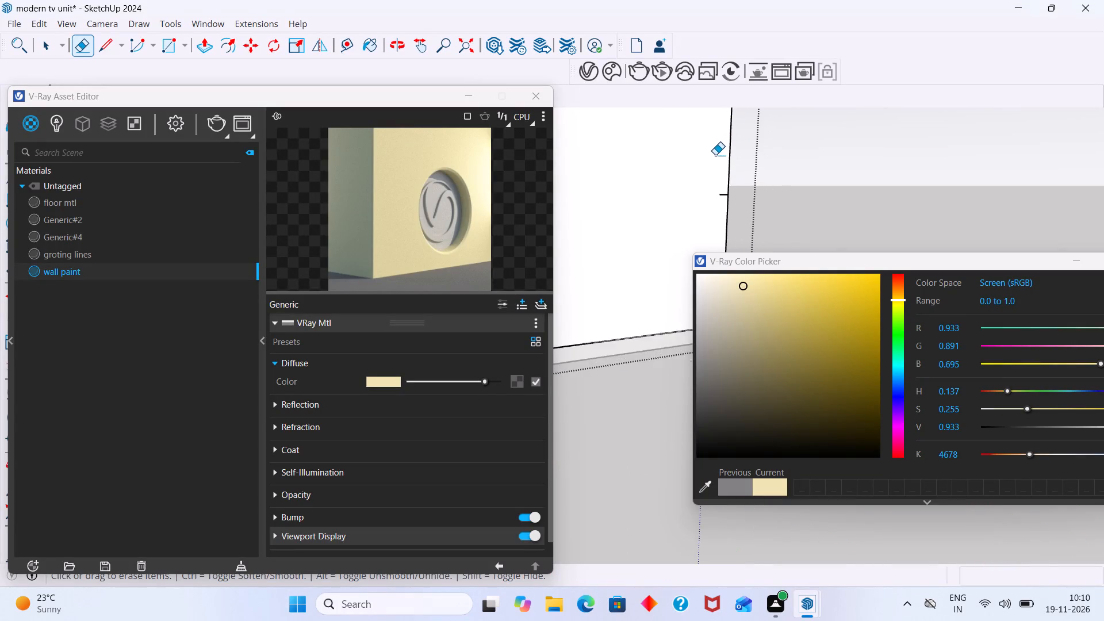
pyautogui.scroll(-4, 715, 155)
pyautogui.scroll(9, 724, 186)
pyautogui.click(720, 191)
# Select the cleaned outer face of the back wall and apply wall paint to it.
pyautogui.scroll(-10, 711, 181)
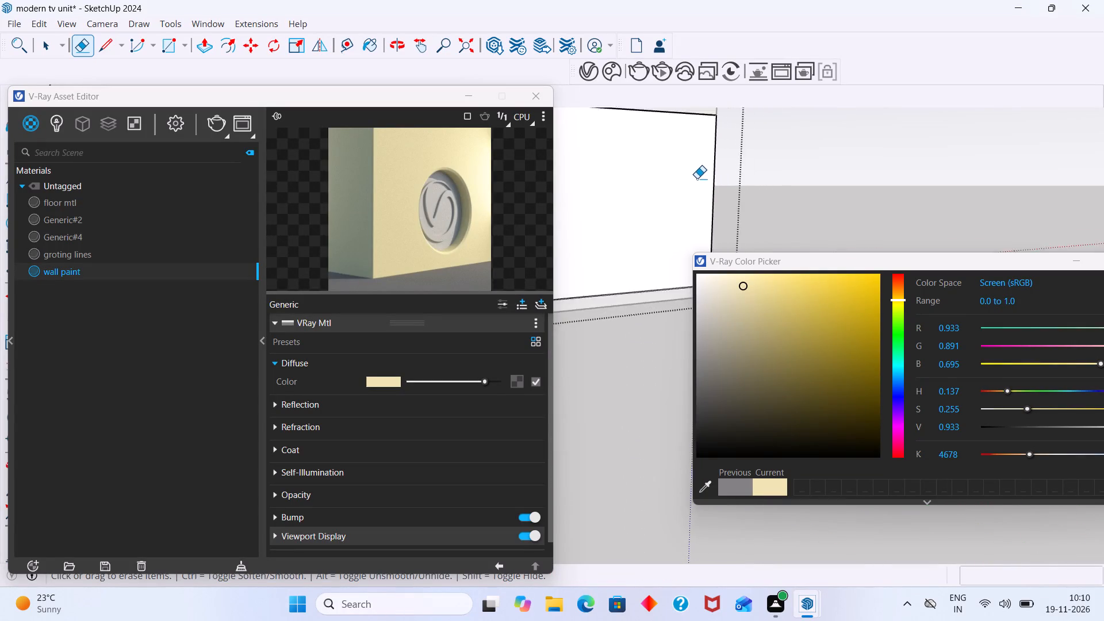
pyautogui.scroll(-12, 697, 178)
pyautogui.moveTo(688, 177); pyautogui.dragTo(730, 178, button='middle')
pyautogui.scroll(19, 622, 143)
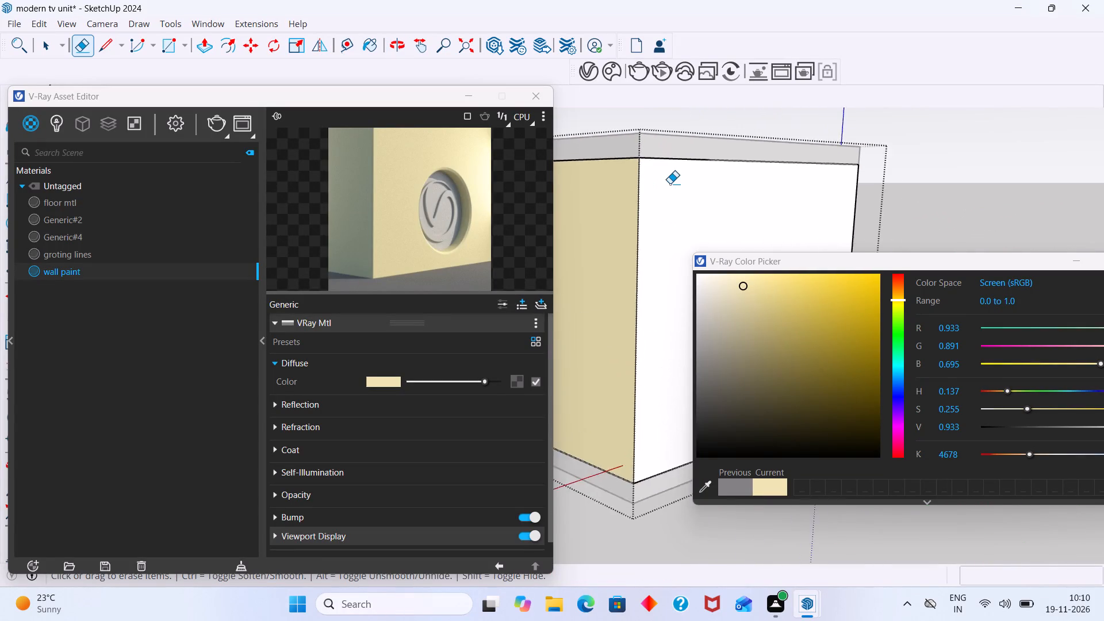
pyautogui.scroll(5, 670, 183)
pyautogui.scroll(-7, 671, 186)
pyautogui.press('space')
pyautogui.click(679, 193)
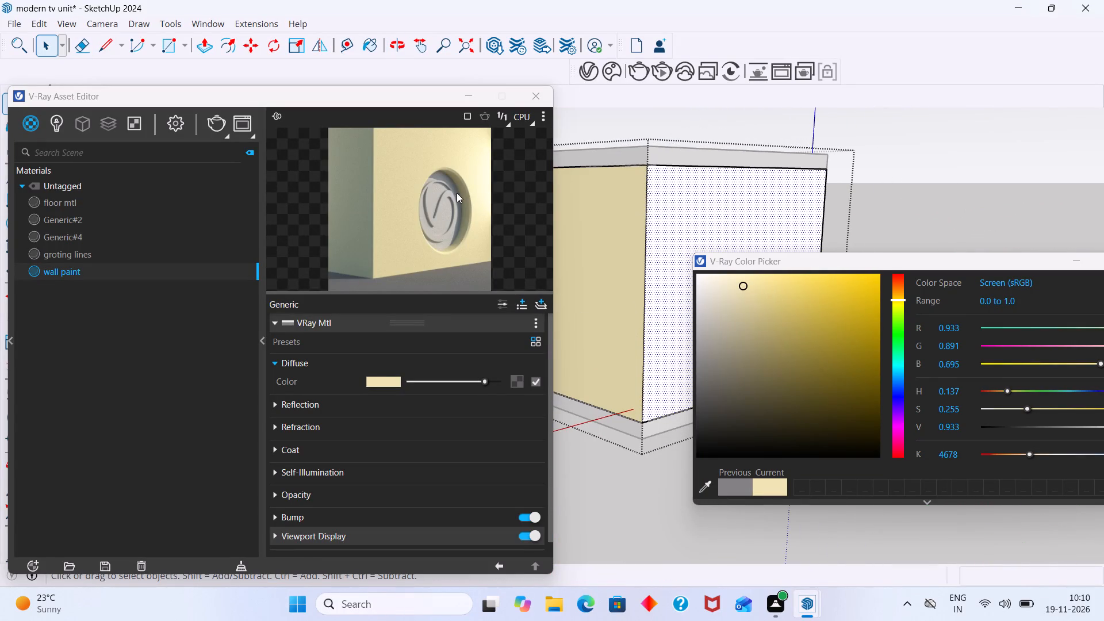
pyautogui.rightClick(234, 275)
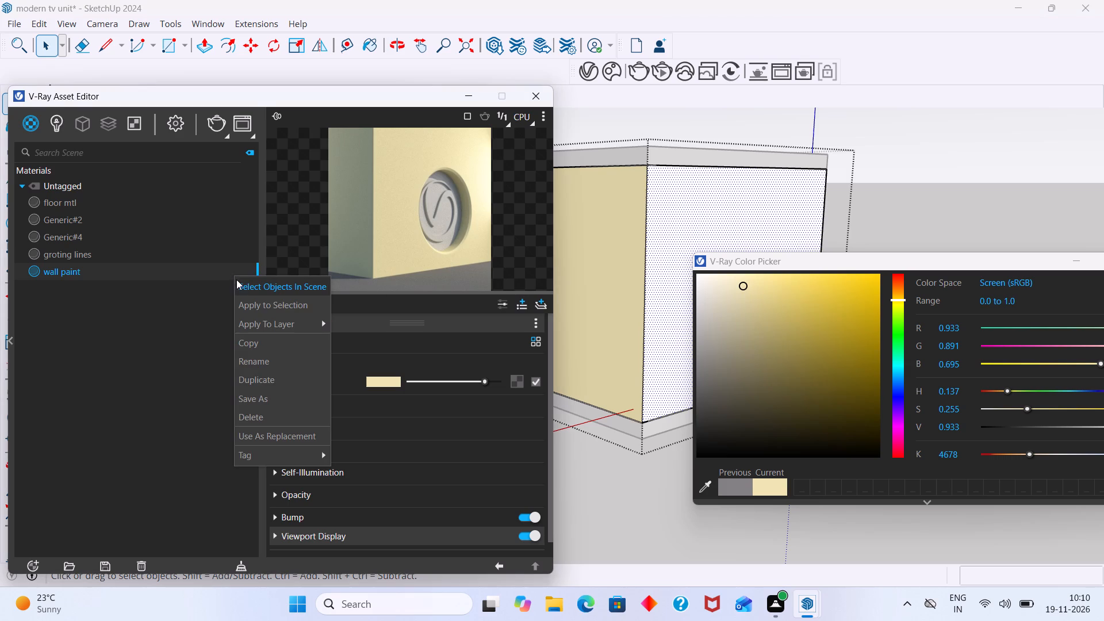
pyautogui.click(259, 306)
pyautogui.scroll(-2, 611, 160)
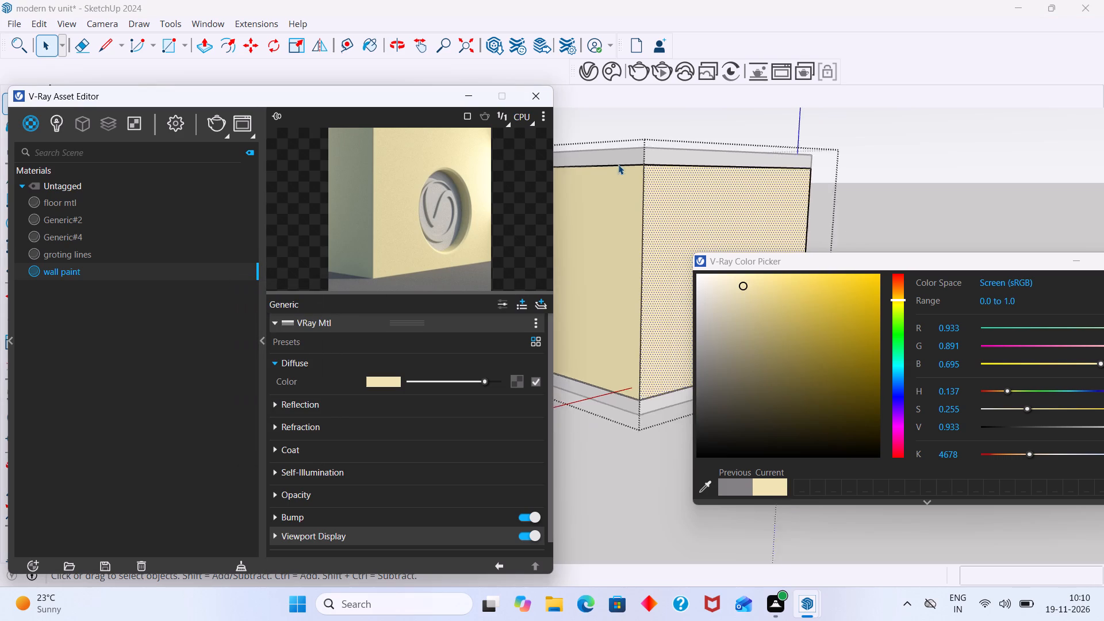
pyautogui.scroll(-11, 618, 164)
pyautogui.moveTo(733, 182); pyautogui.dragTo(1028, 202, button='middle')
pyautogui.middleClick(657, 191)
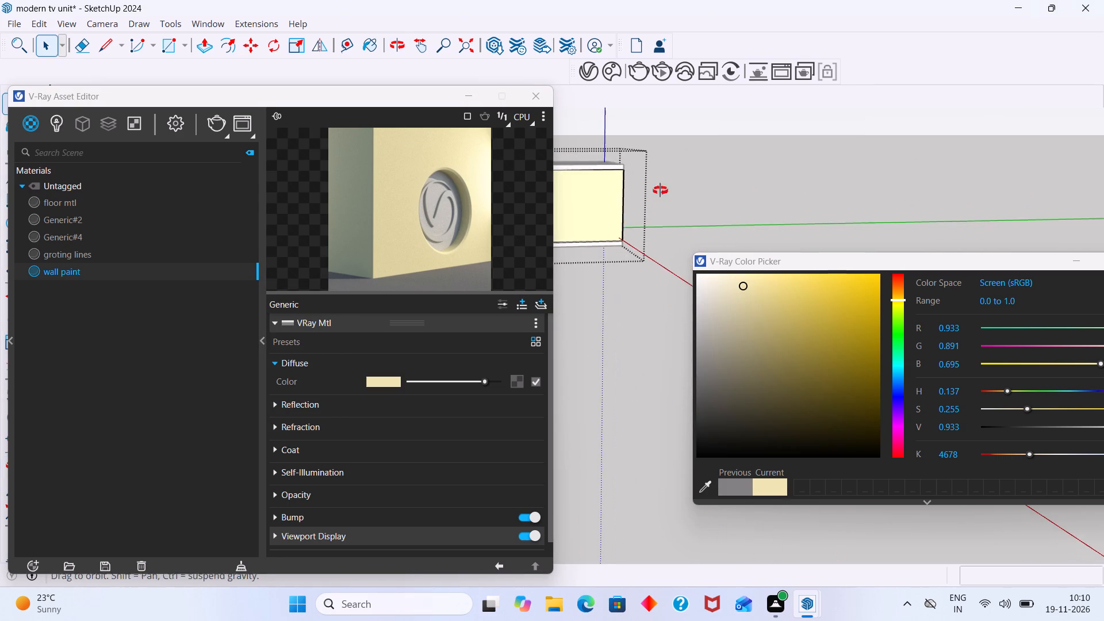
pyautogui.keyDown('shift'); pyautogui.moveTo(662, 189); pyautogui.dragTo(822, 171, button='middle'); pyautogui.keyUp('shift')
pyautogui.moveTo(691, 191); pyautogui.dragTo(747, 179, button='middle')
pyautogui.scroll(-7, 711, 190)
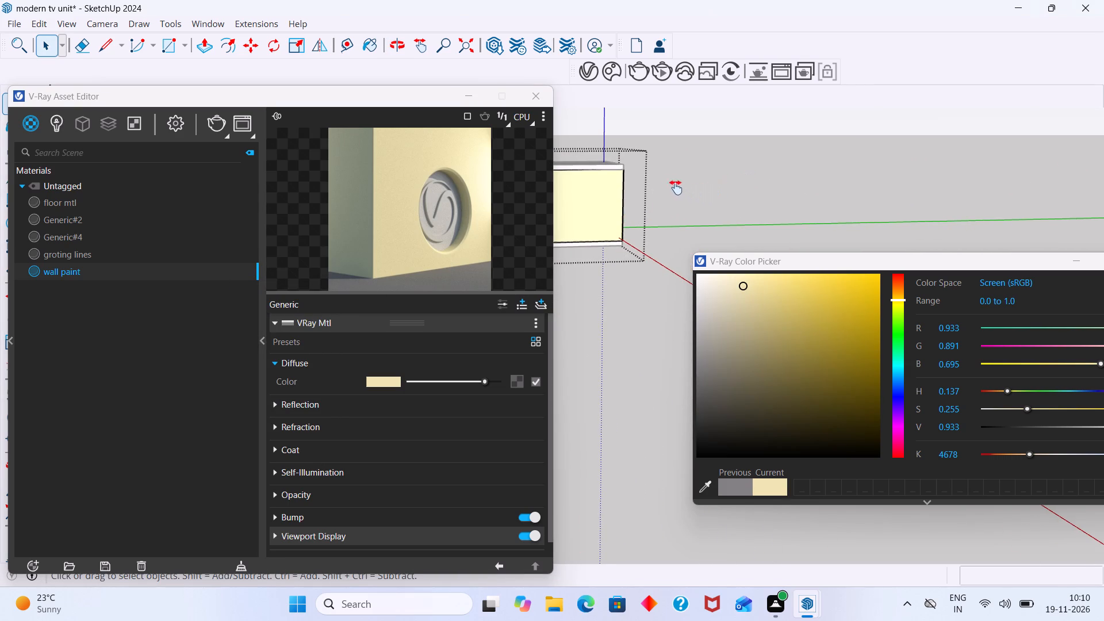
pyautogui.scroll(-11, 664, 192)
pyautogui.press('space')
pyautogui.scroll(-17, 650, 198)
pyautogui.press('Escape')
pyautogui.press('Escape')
# Close the V-Ray Asset Editor.
pyautogui.click(540, 103)
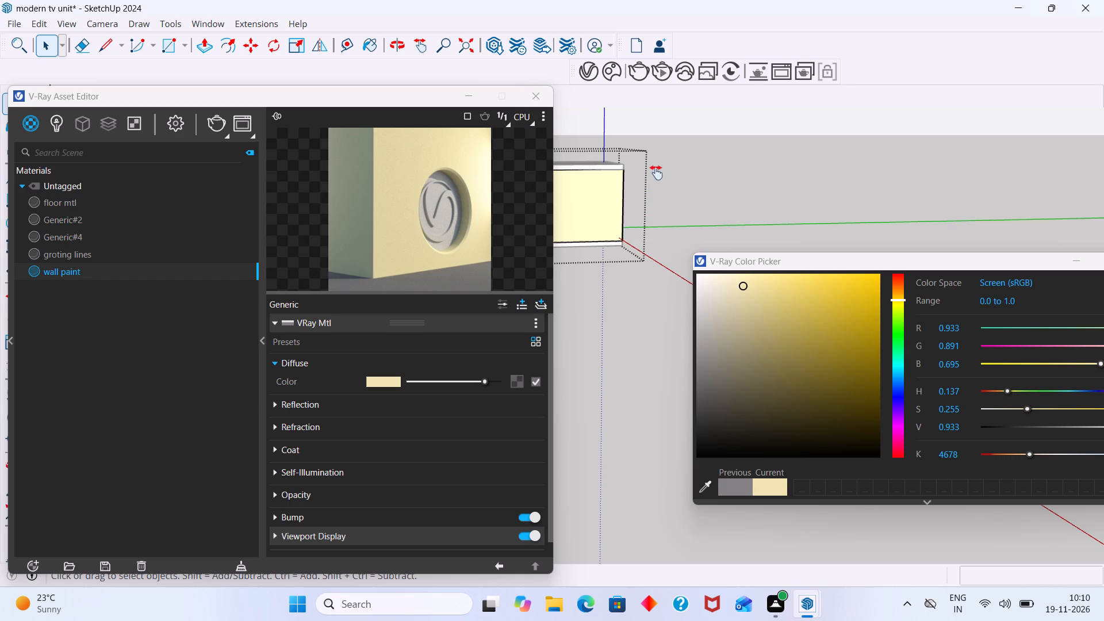
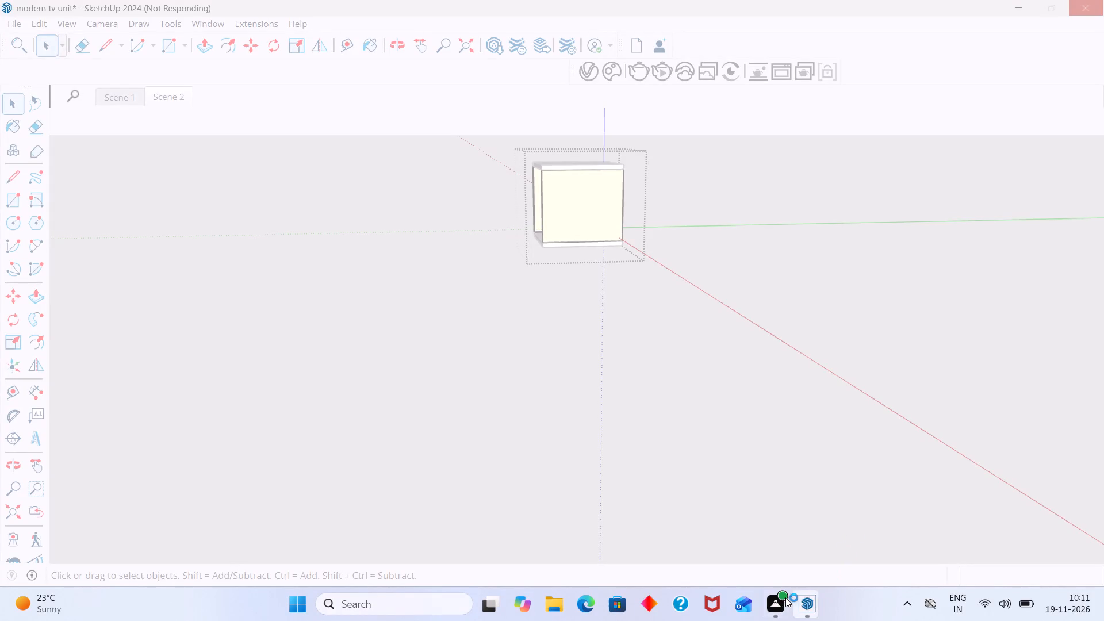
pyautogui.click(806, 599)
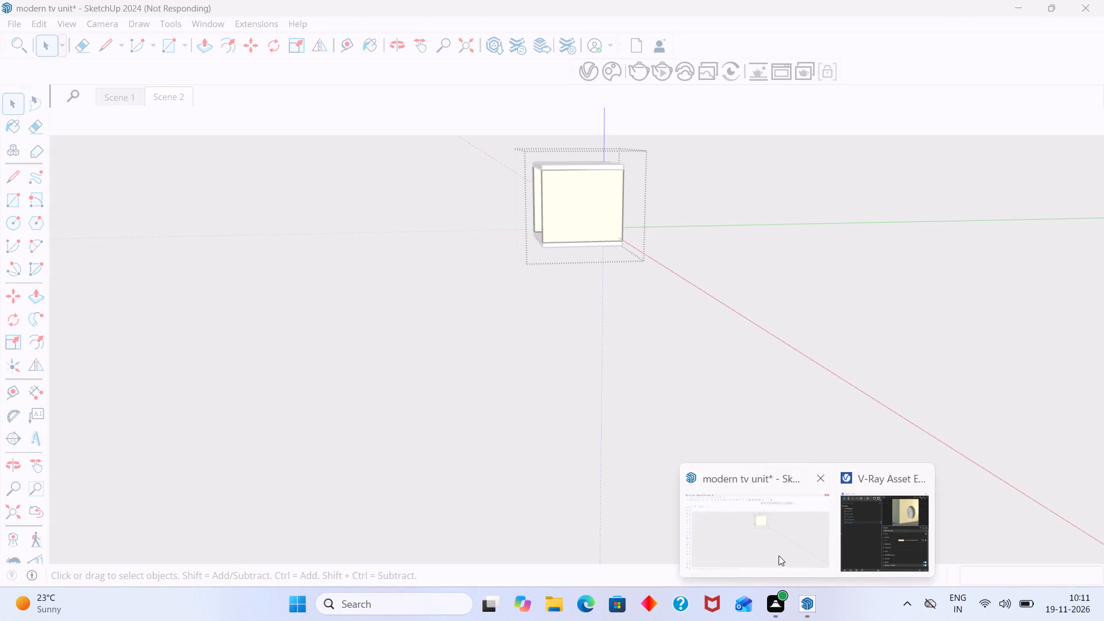
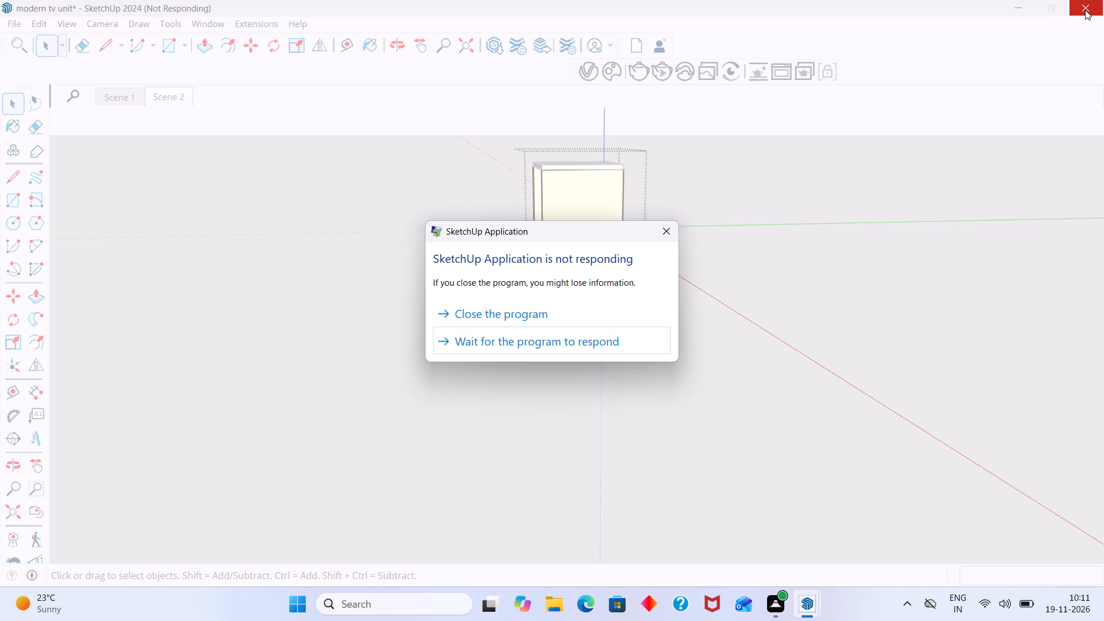
# Force the unresponsive SketchUp session to close.
pyautogui.click(521, 311)
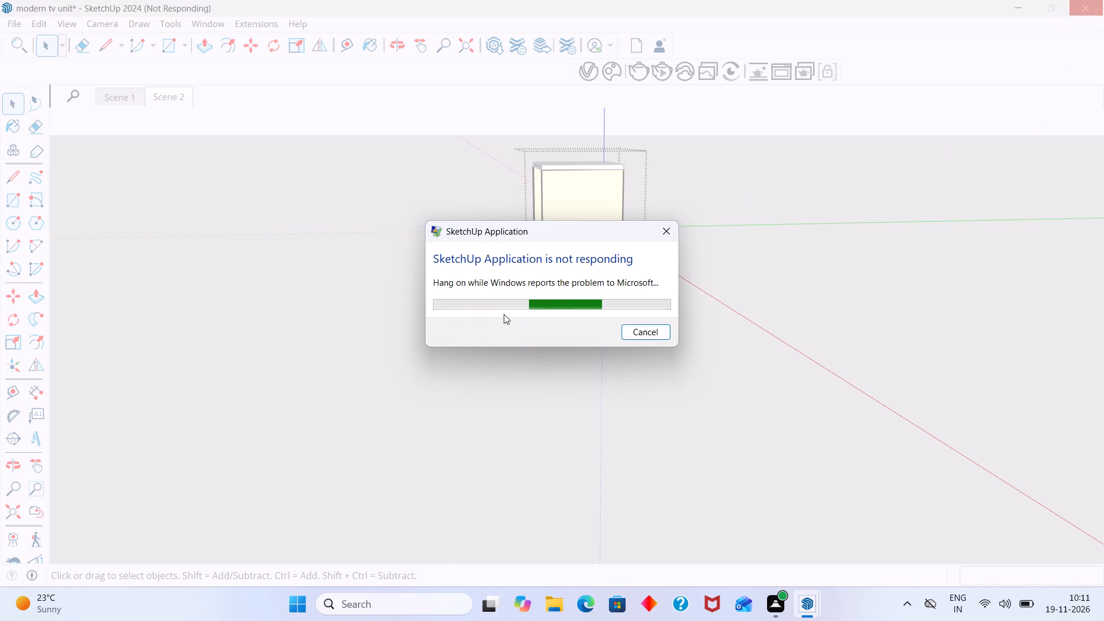
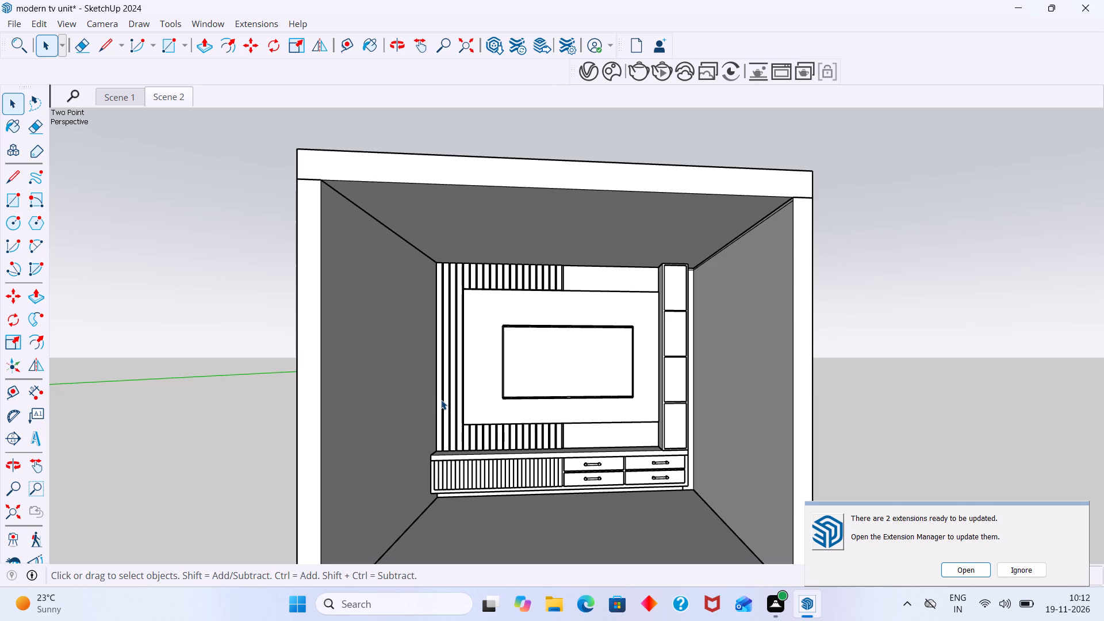
# Show the Scene 2 view and bring up the V-Ray Asset Editor beside the TV unit model.
pyautogui.scroll(-5, 785, 339)
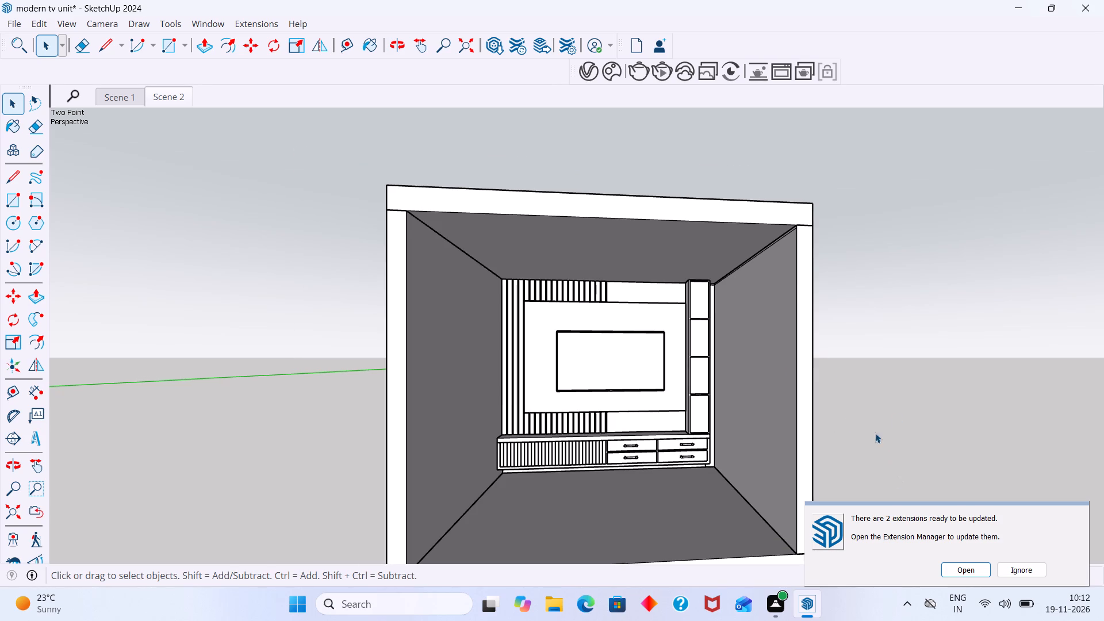
pyautogui.middleClick(846, 420)
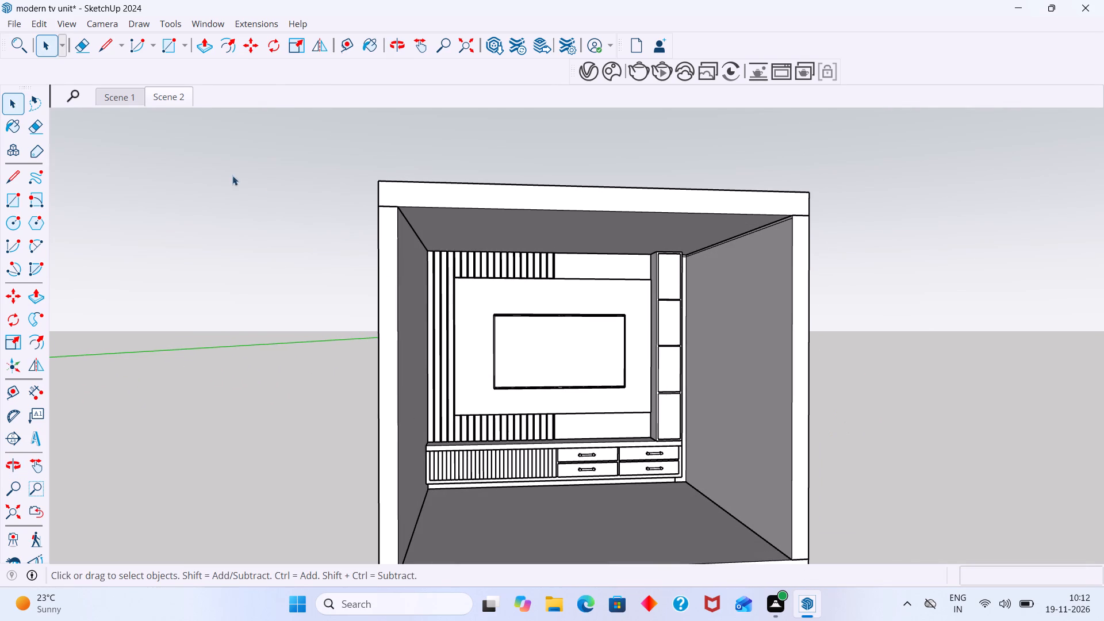
pyautogui.click(129, 94)
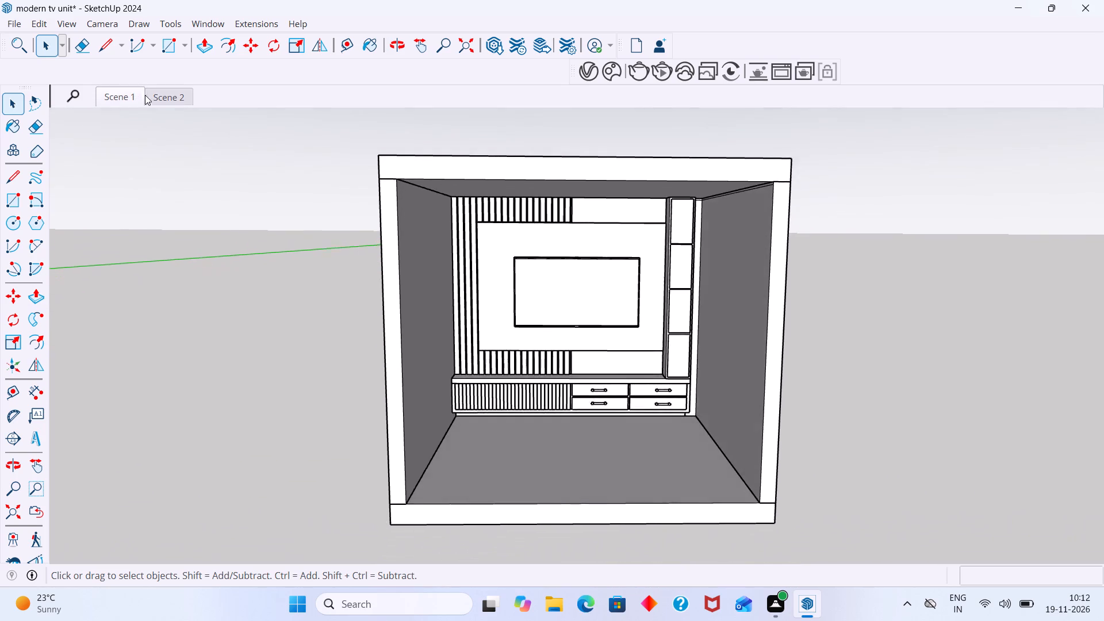
pyautogui.click(171, 99)
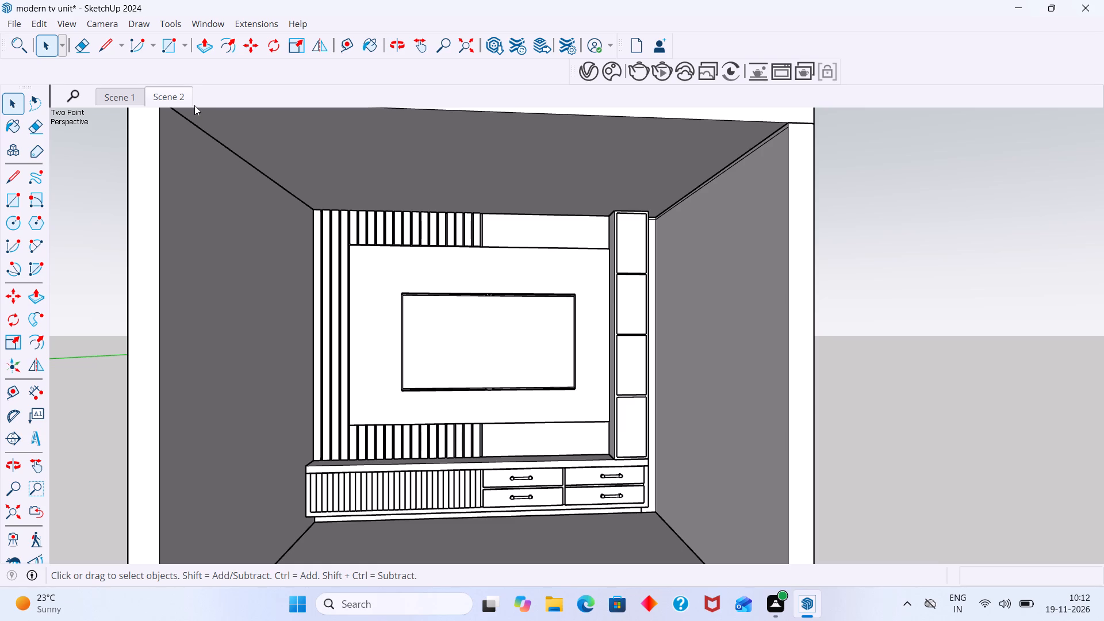
pyautogui.click(593, 70)
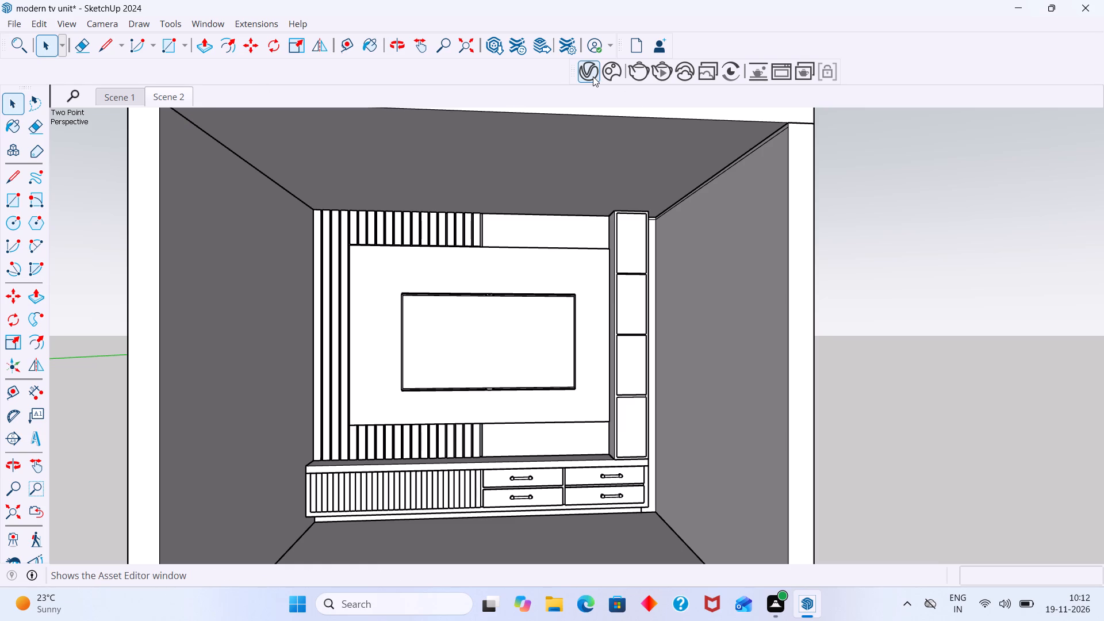
pyautogui.click(593, 77)
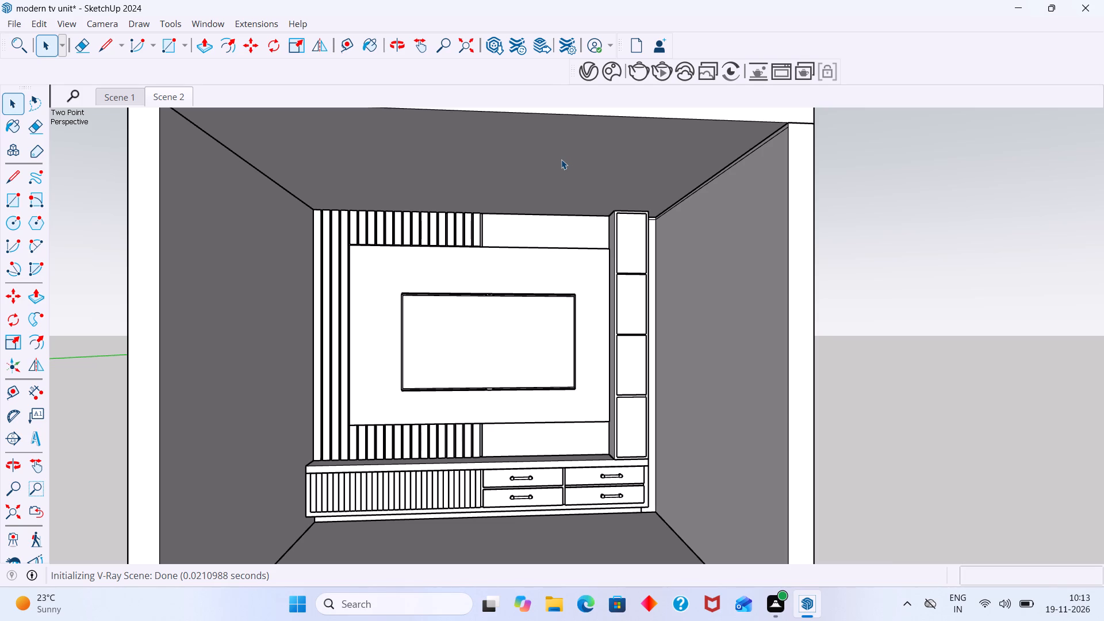
pyautogui.click(589, 65)
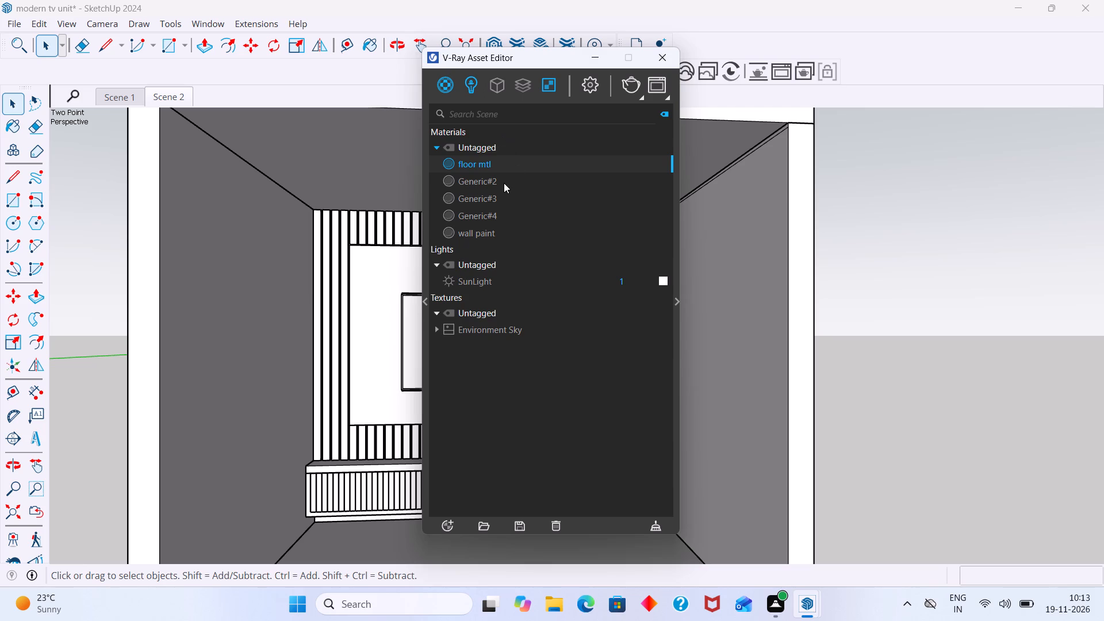
pyautogui.click(507, 59)
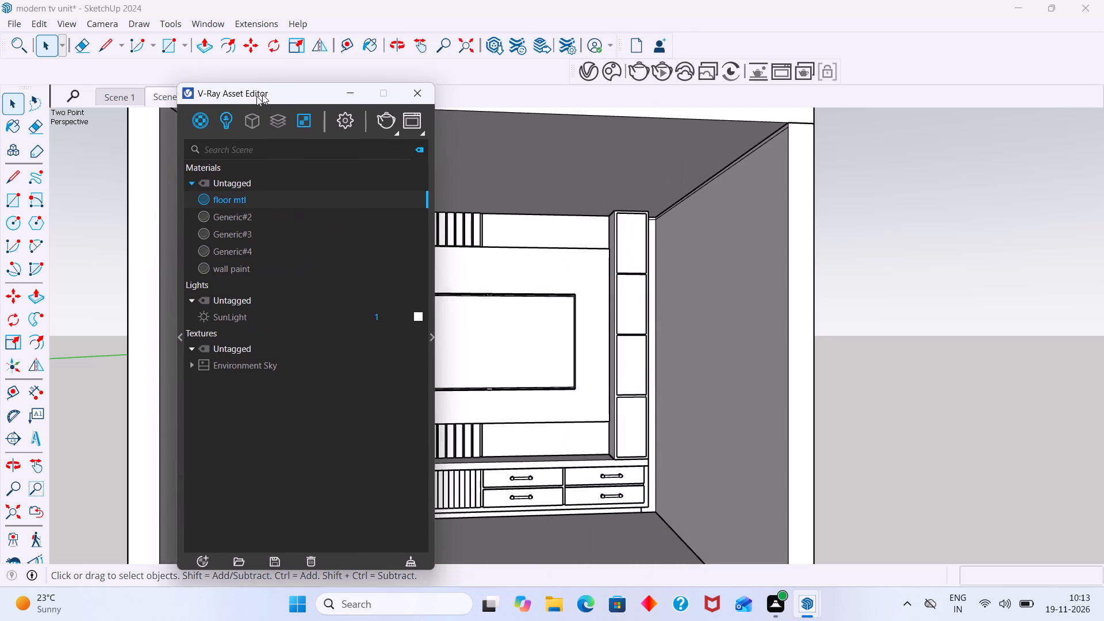
pyautogui.moveTo(122, 98); pyautogui.dragTo(78, 104)
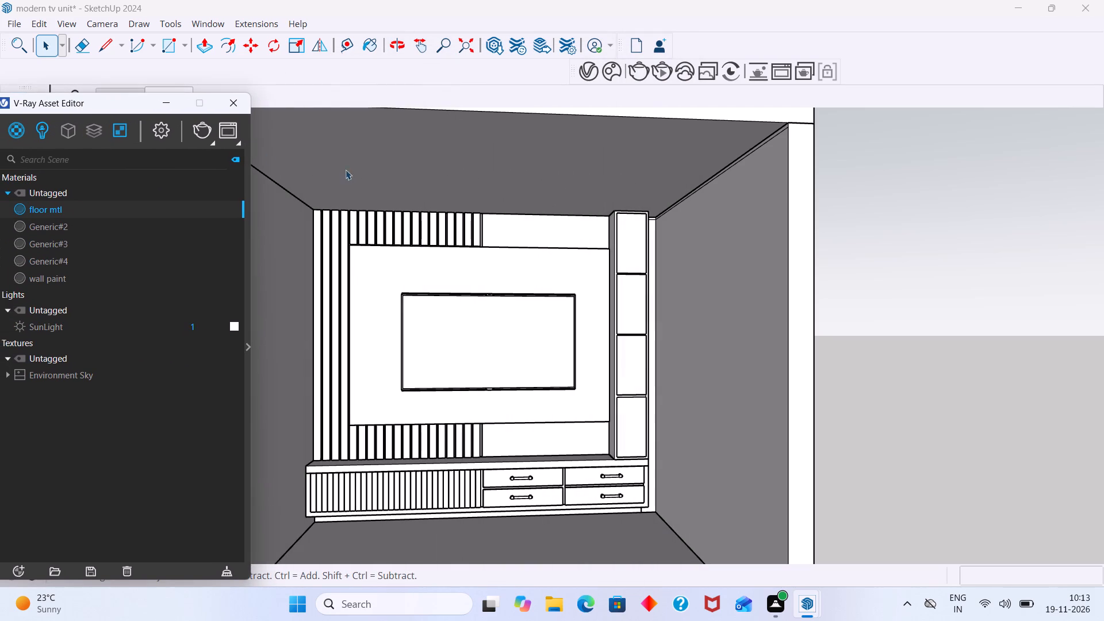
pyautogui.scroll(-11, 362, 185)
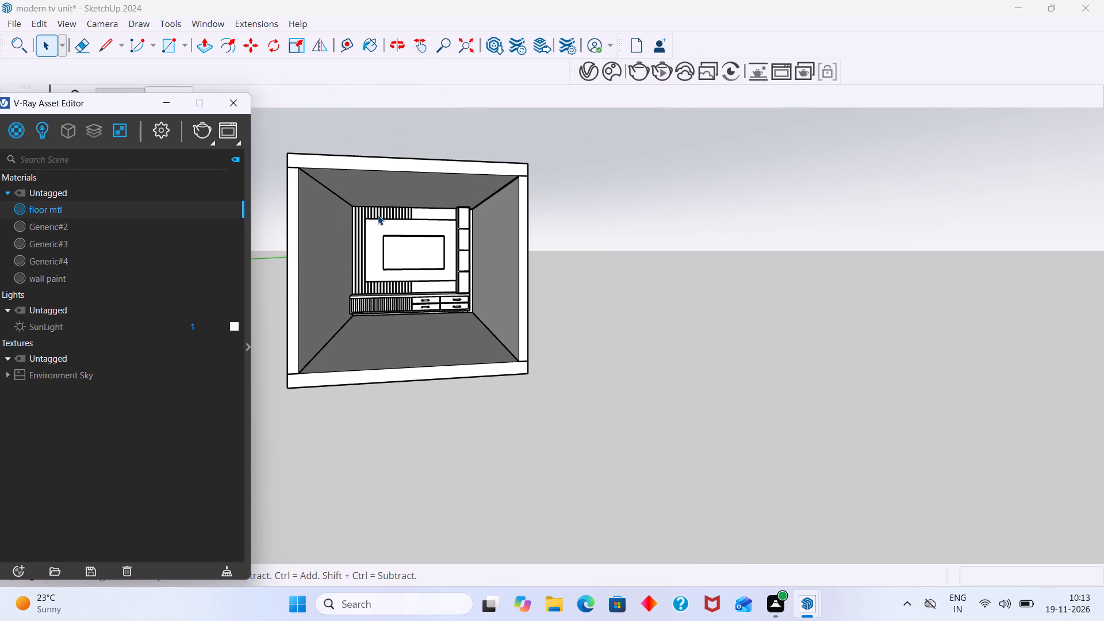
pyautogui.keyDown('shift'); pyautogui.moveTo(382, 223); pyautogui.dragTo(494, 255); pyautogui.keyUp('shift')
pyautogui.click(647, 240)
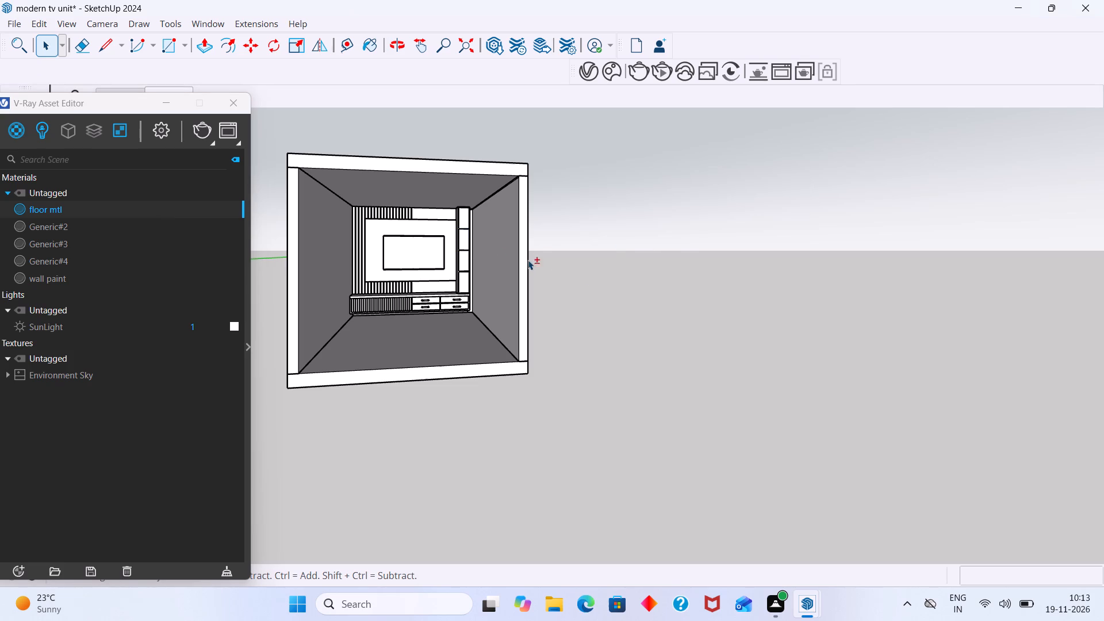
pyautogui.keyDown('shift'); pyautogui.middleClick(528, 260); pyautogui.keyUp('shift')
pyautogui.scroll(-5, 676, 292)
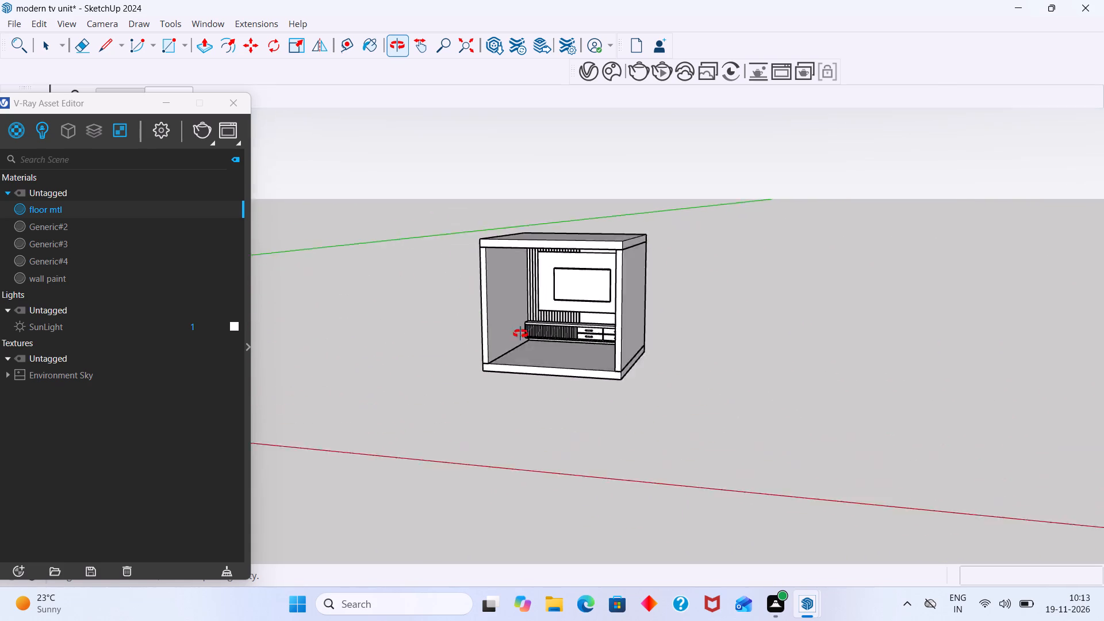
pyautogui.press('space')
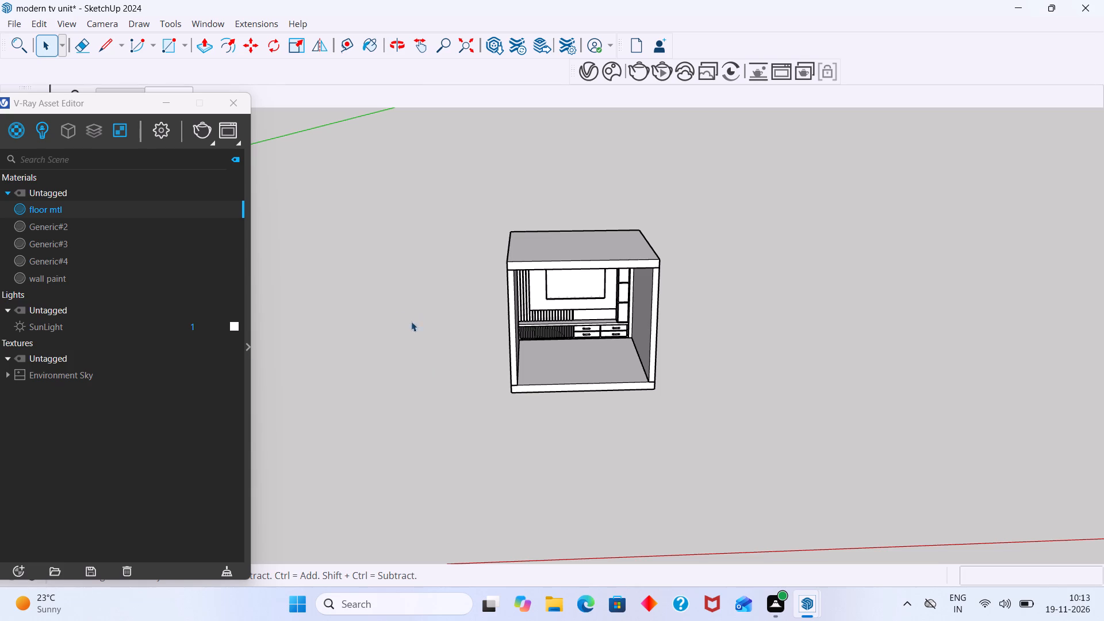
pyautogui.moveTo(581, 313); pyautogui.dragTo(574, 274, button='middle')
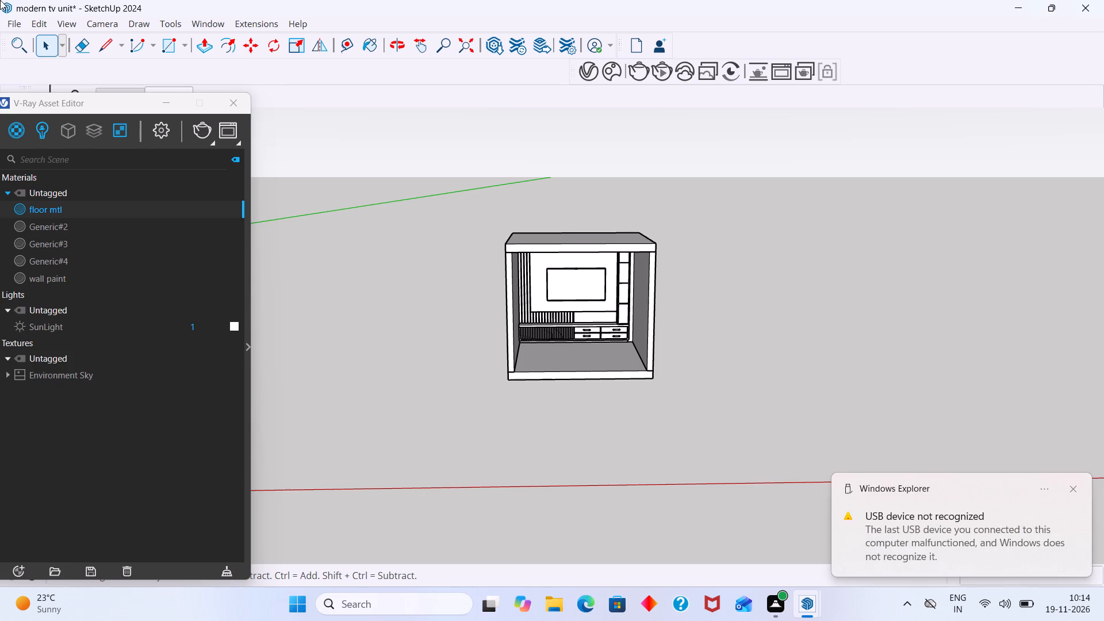
# Return to the Scene 1 view and apply the wall paint material to the inner face of the room's left side wall.
pyautogui.click(232, 106)
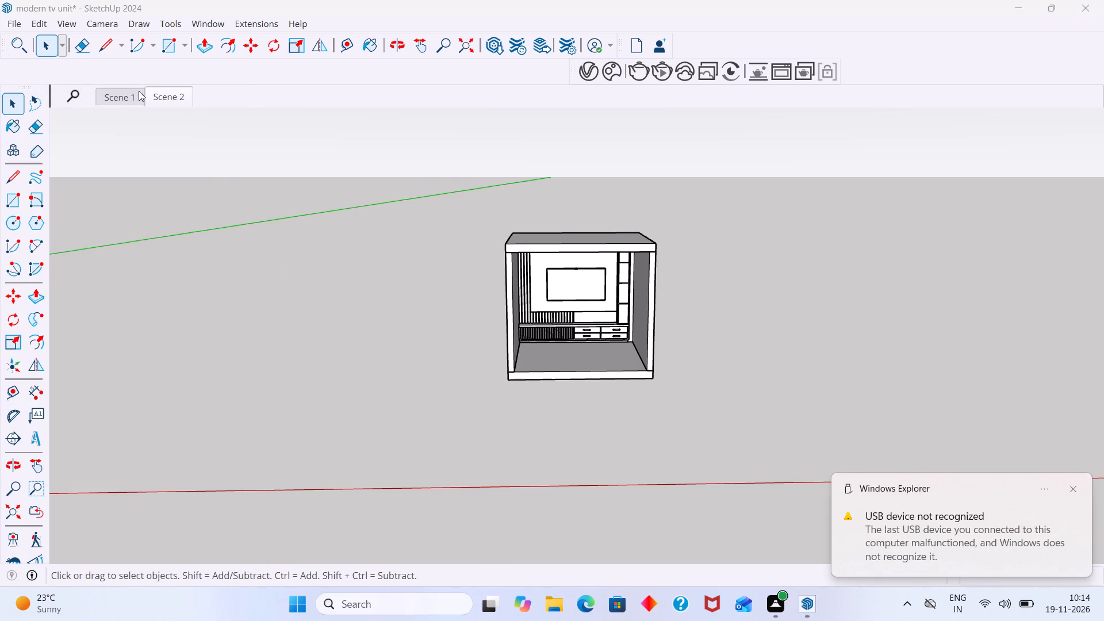
pyautogui.click(129, 91)
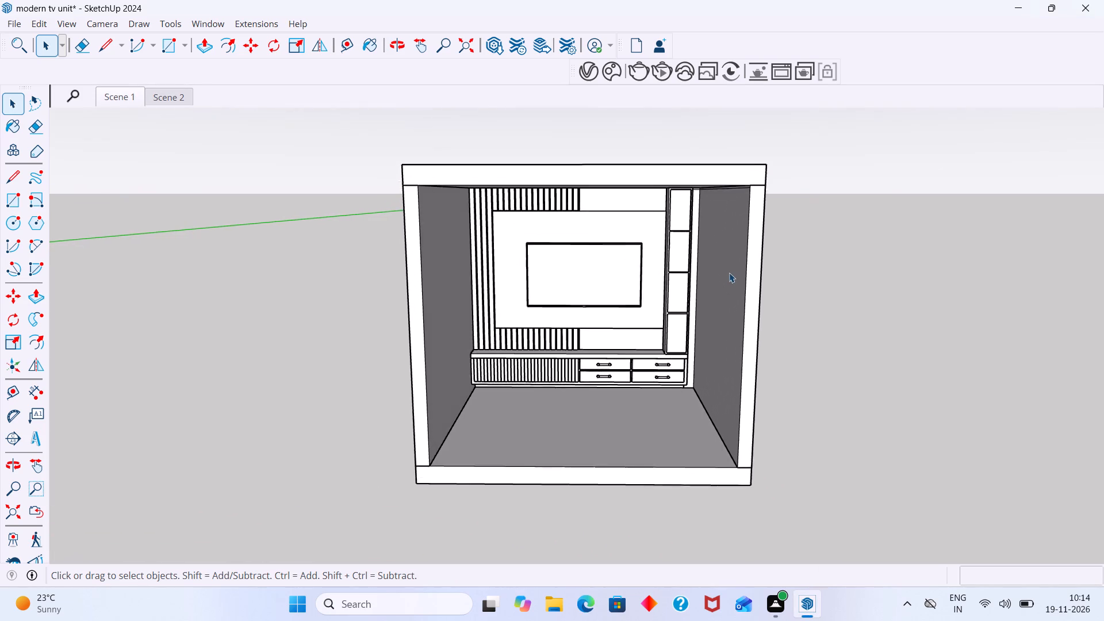
pyautogui.click(588, 75)
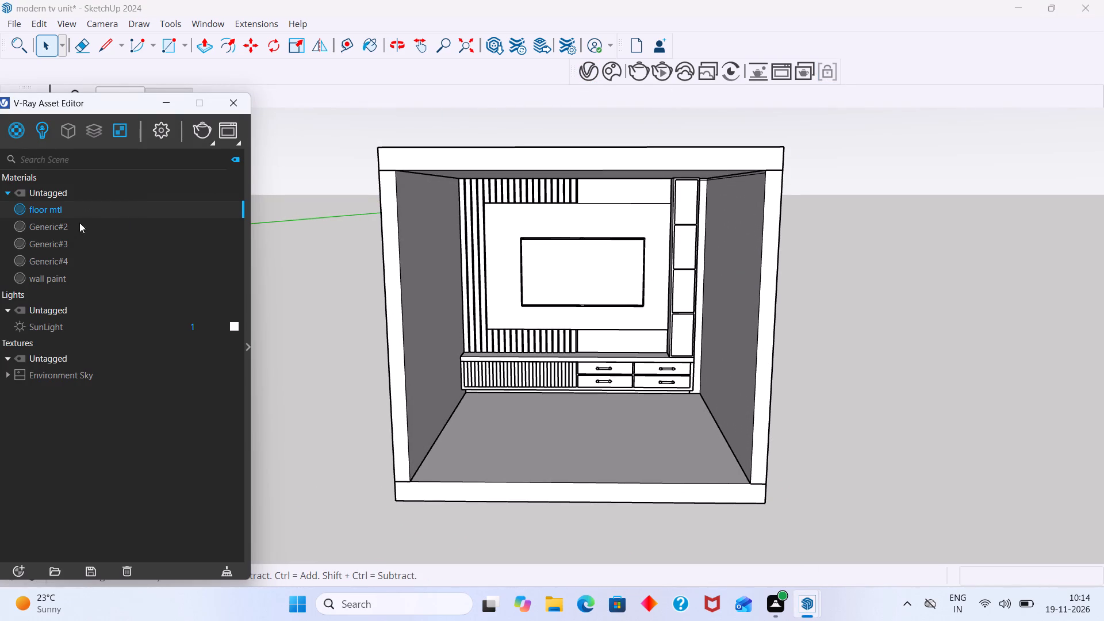
pyautogui.click(407, 333)
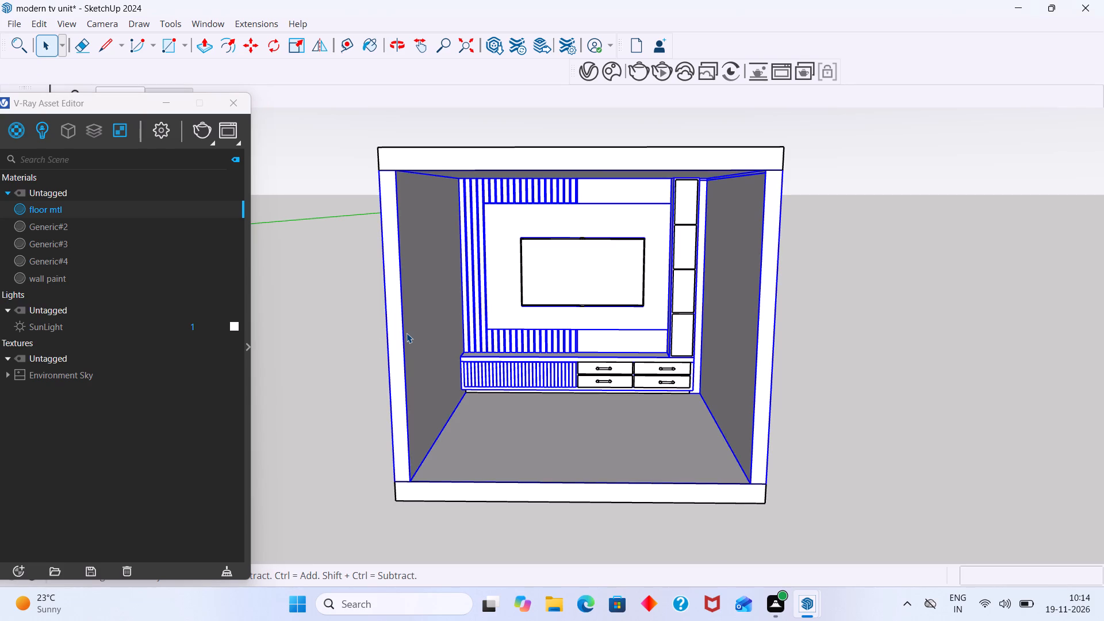
pyautogui.doubleClick(407, 333)
pyautogui.click(410, 337)
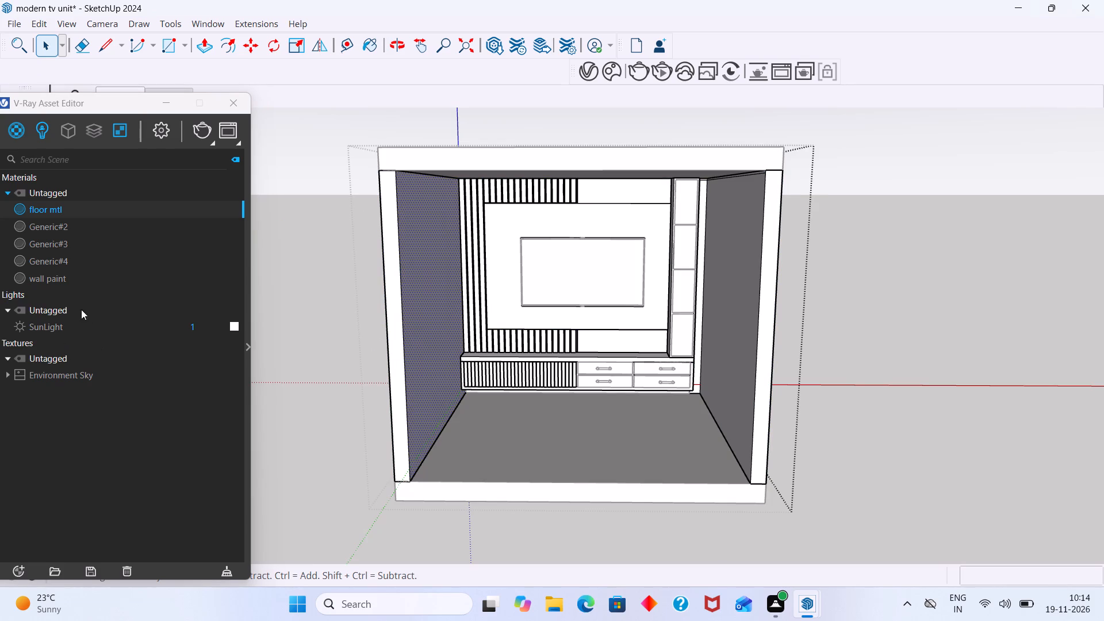
pyautogui.rightClick(90, 278)
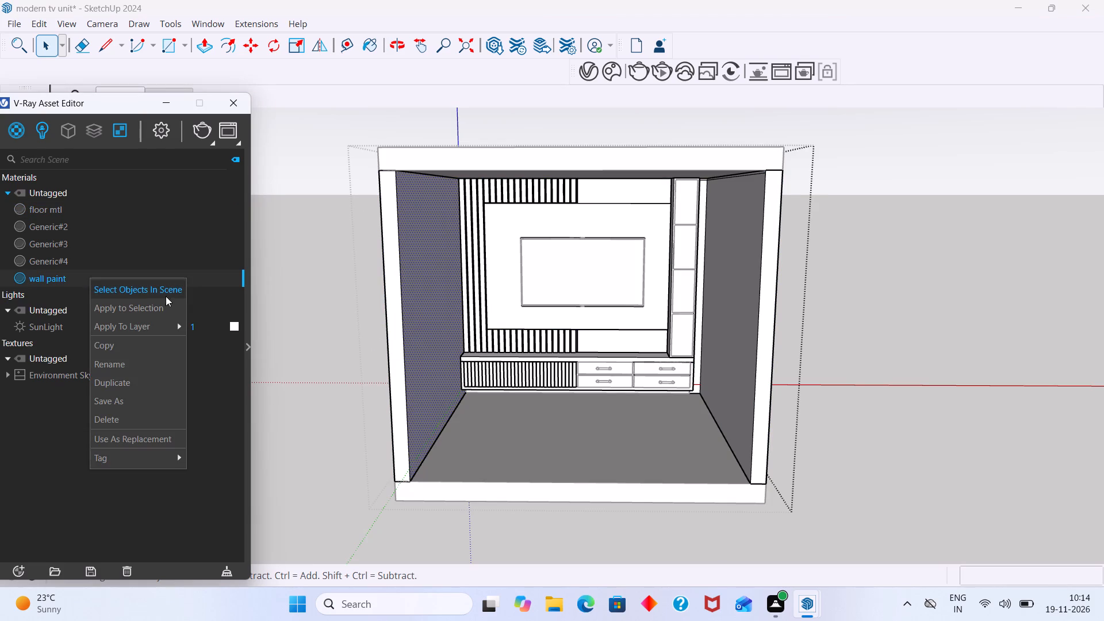
pyautogui.click(145, 308)
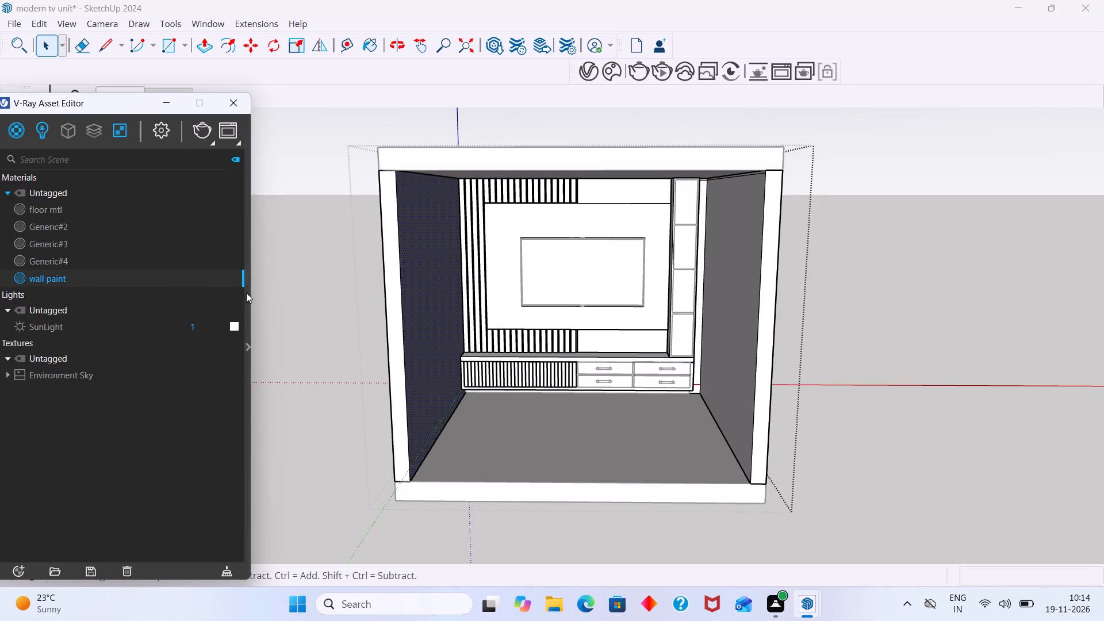
# Set the wall paint's diffuse colour to light pink, RGB 0.925, 0.668, 0.668, and apply it to the selected wall face again.
pyautogui.click(250, 344)
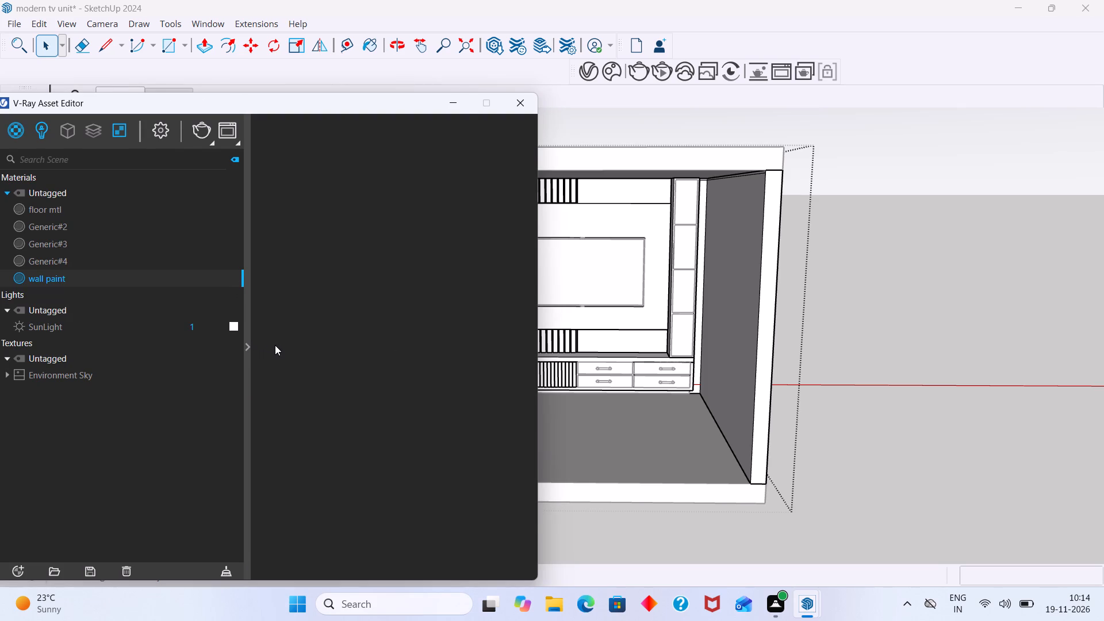
pyautogui.click(367, 389)
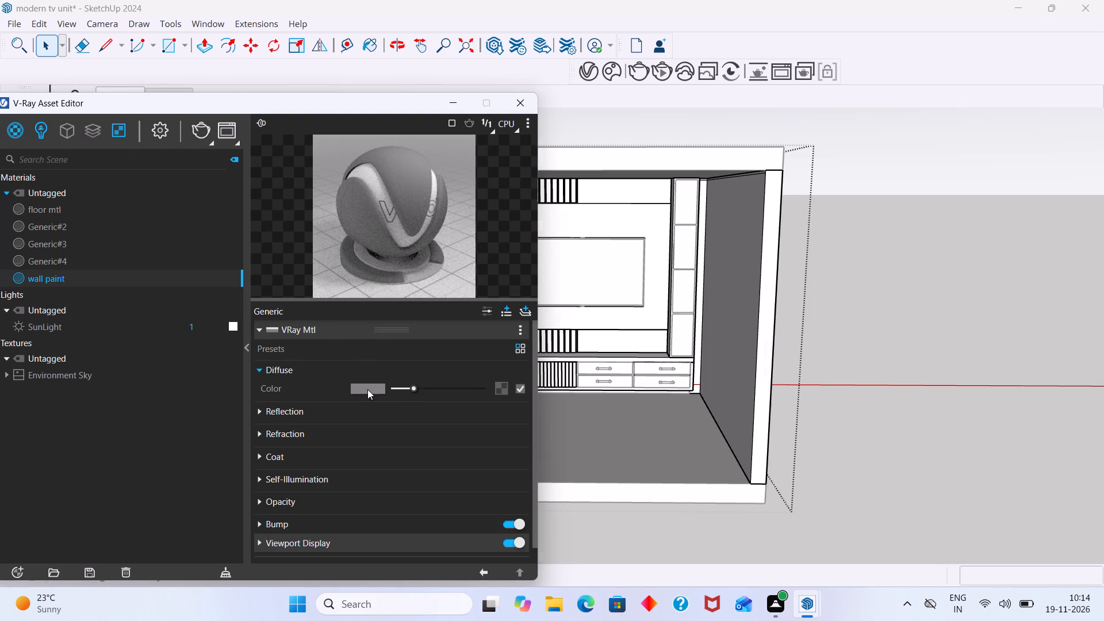
pyautogui.click(373, 200)
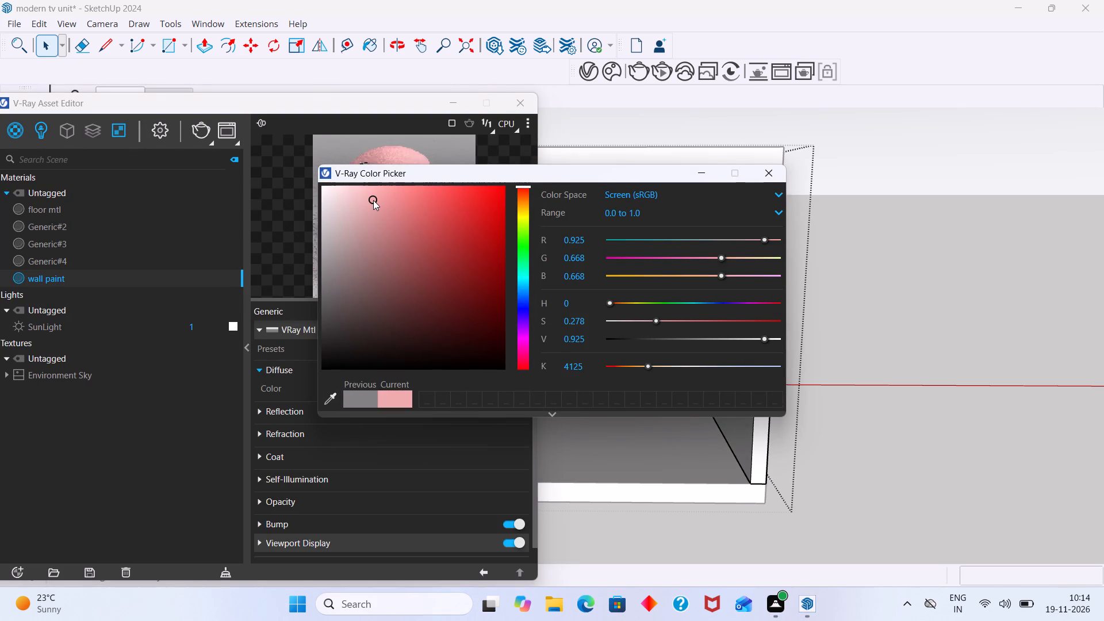
pyautogui.moveTo(467, 170); pyautogui.dragTo(467, 170)
pyautogui.moveTo(467, 170); pyautogui.dragTo(823, 217)
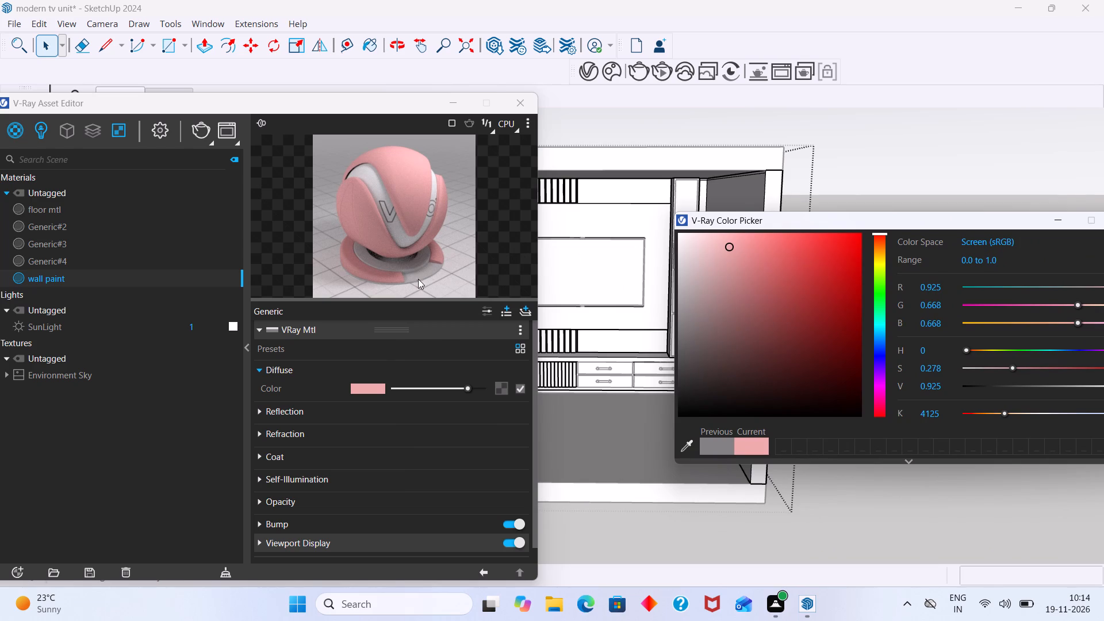
pyautogui.rightClick(139, 275)
pyautogui.click(194, 304)
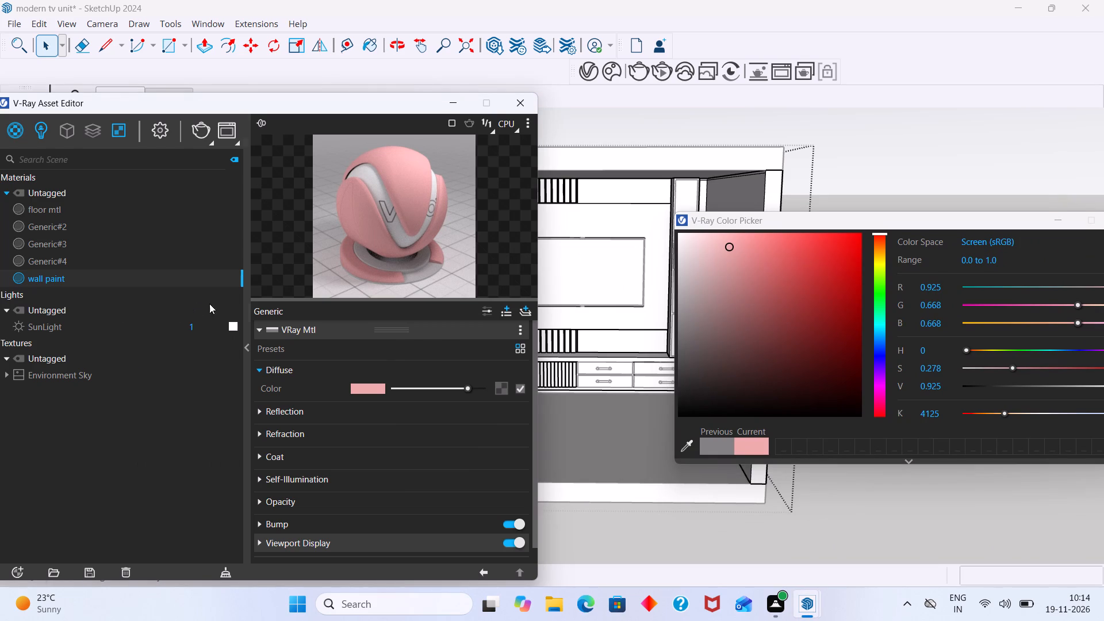
# Apply the wall paint material to the left wall's outer face, the right wall's inner face and both walls' front edge faces.
pyautogui.moveTo(378, 101); pyautogui.dragTo(193, 188)
pyautogui.click(368, 289)
pyautogui.scroll(3, 436, 284)
pyautogui.moveTo(326, 282); pyautogui.dragTo(312, 282, button='middle')
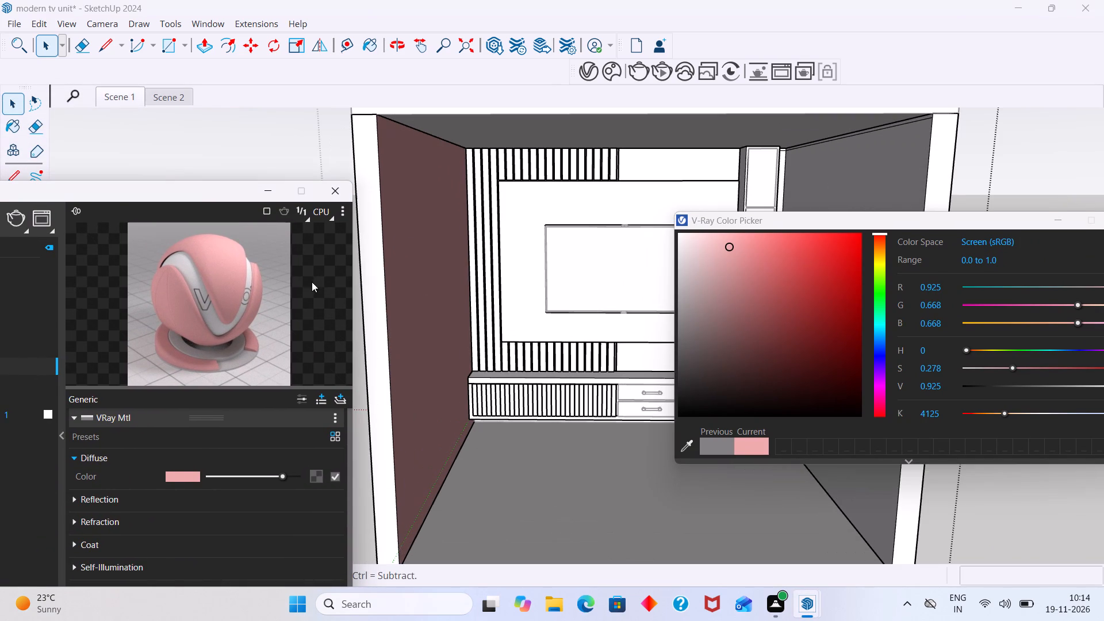
pyautogui.moveTo(312, 282); pyautogui.dragTo(281, 276, button='middle')
pyautogui.scroll(-1, 377, 309)
pyautogui.moveTo(376, 313); pyautogui.dragTo(386, 333, button='middle')
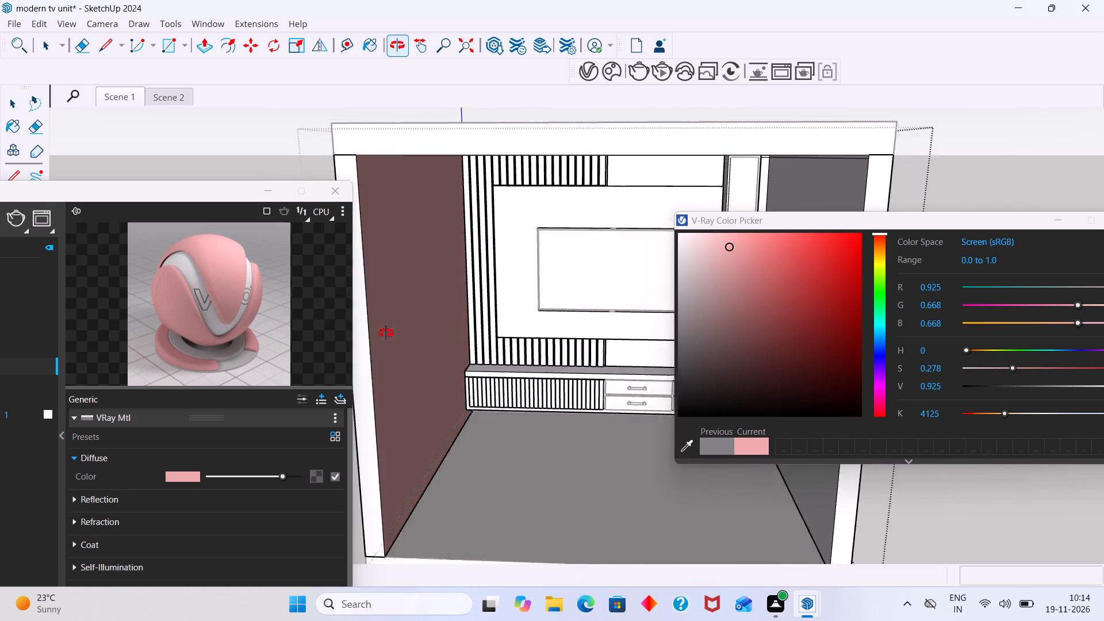
pyautogui.moveTo(386, 333); pyautogui.dragTo(450, 331, button='middle')
pyautogui.scroll(-1, 450, 331)
pyautogui.moveTo(457, 331); pyautogui.dragTo(548, 345, button='middle')
pyautogui.scroll(2, 548, 346)
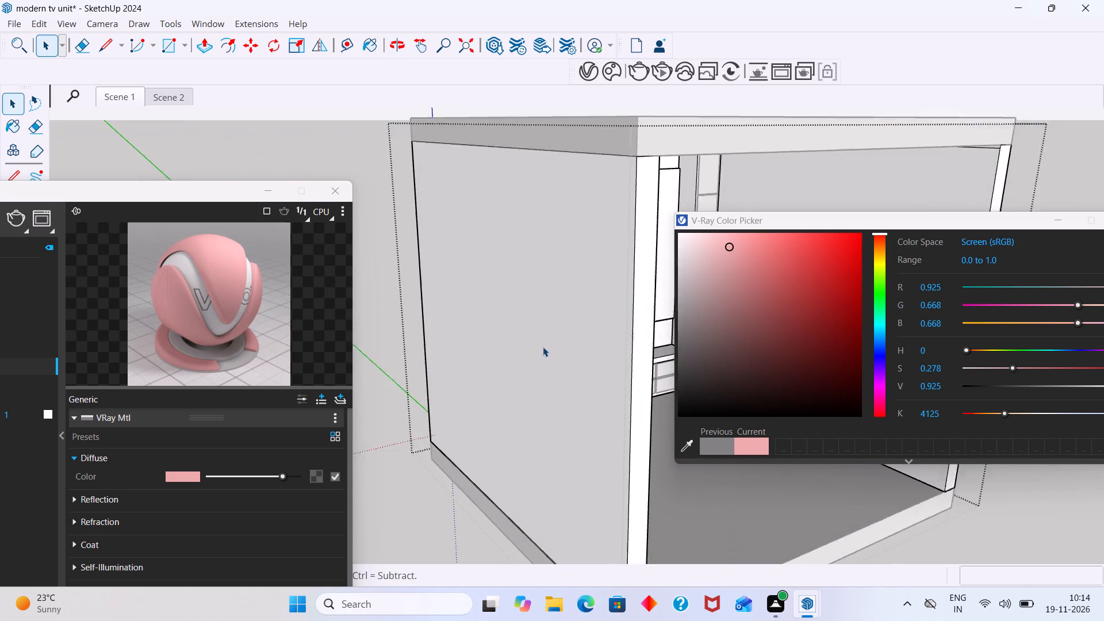
pyautogui.scroll(1, 543, 347)
pyautogui.click(543, 347)
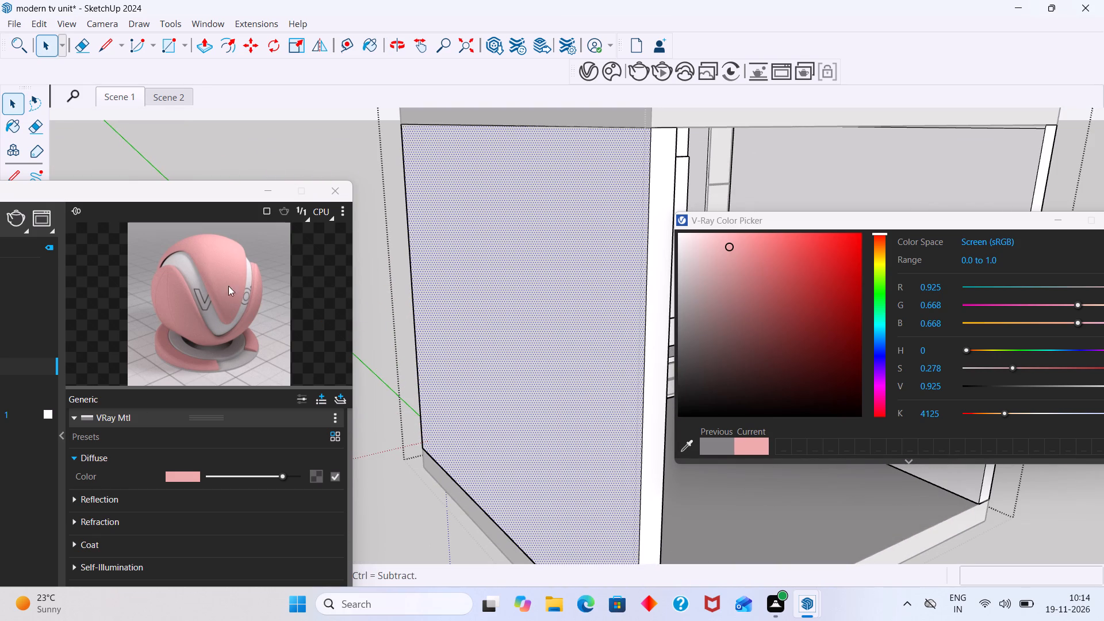
pyautogui.moveTo(220, 191); pyautogui.dragTo(273, 199)
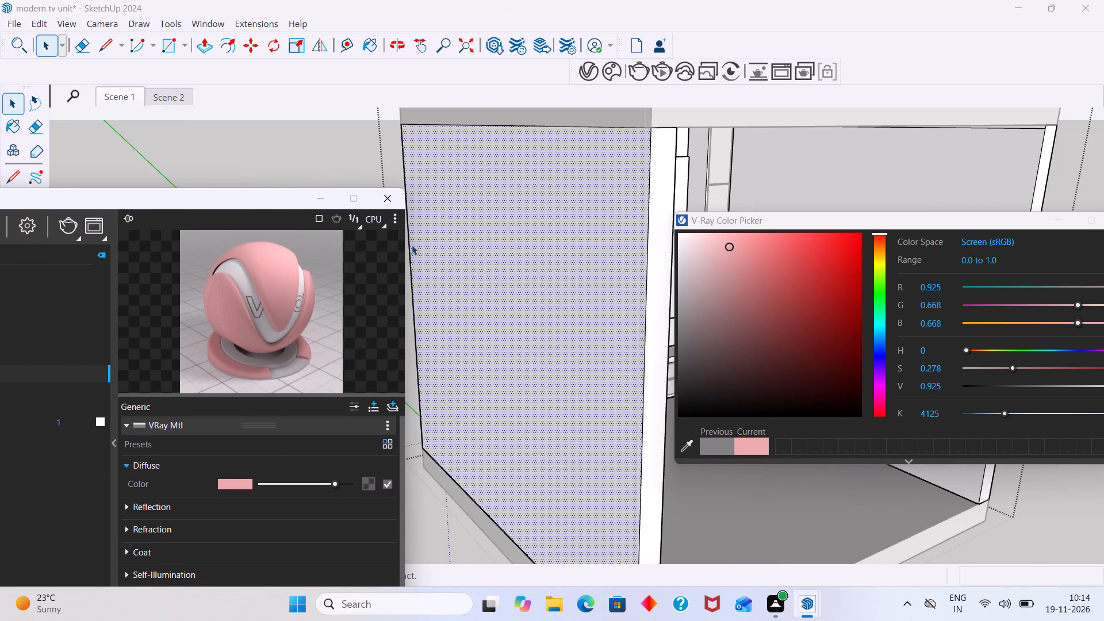
pyautogui.keyDown('shift'); pyautogui.click(654, 370); pyautogui.keyUp('shift')
pyautogui.scroll(-3, 646, 371)
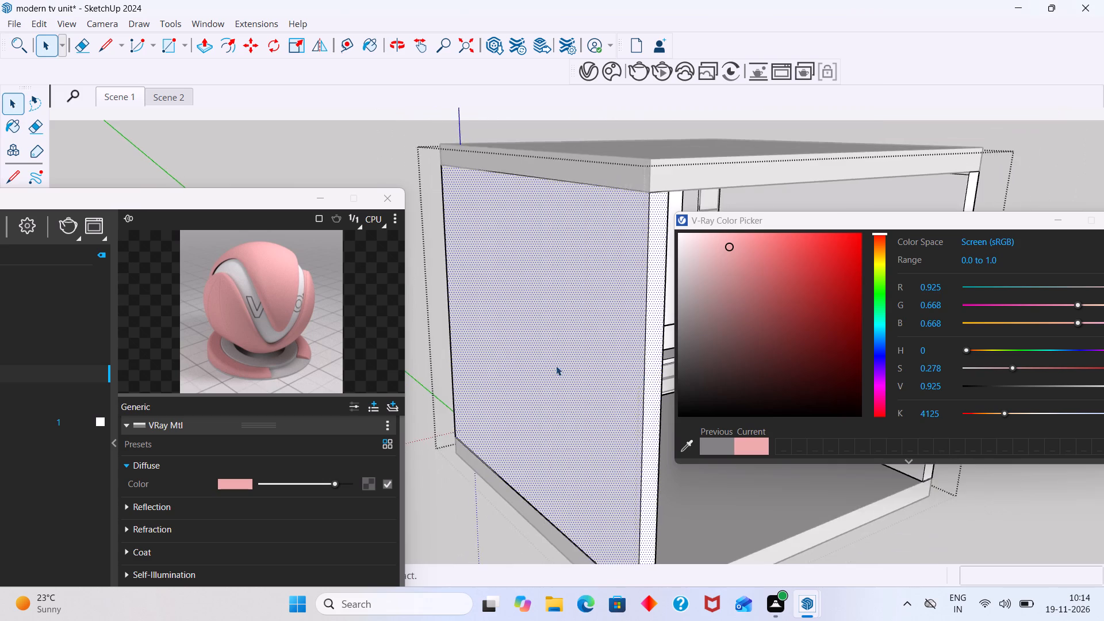
pyautogui.moveTo(540, 365); pyautogui.dragTo(578, 309, button='middle')
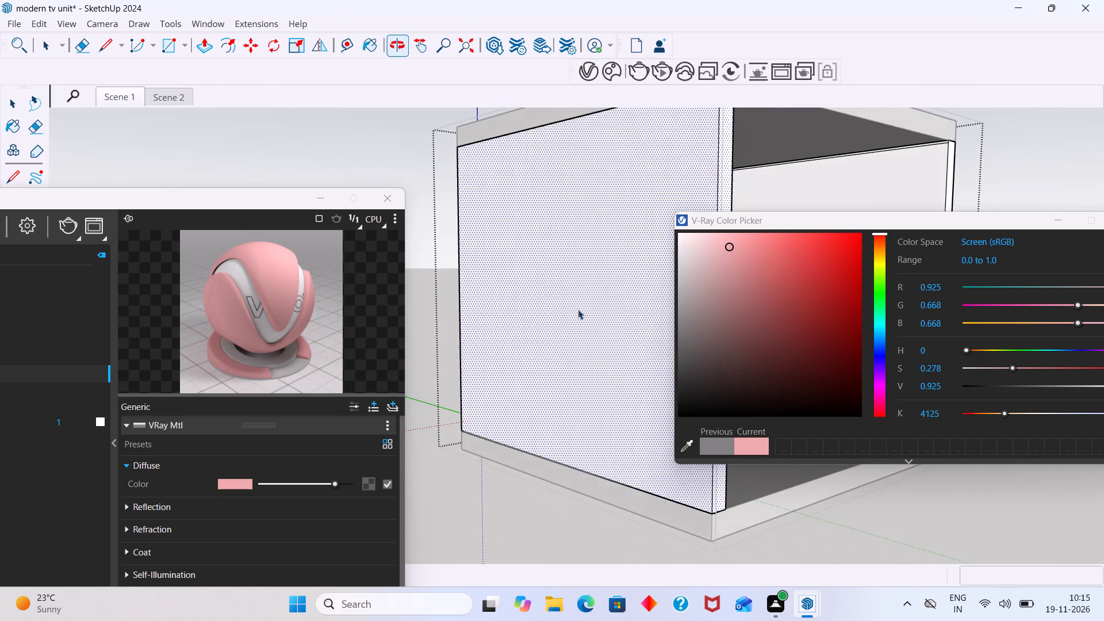
pyautogui.scroll(-12, 576, 309)
pyautogui.keyDown('shift'); pyautogui.moveTo(547, 331); pyautogui.dragTo(344, 351, button='middle'); pyautogui.keyUp('shift')
pyautogui.scroll(8, 418, 346)
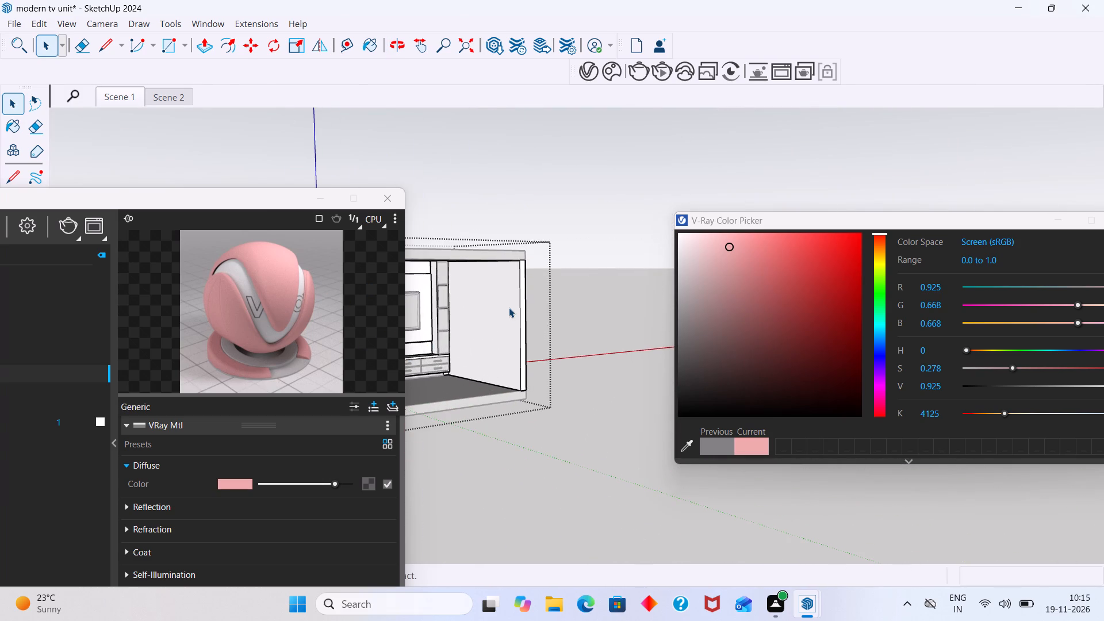
pyautogui.scroll(10, 509, 308)
pyautogui.keyDown('shift'); pyautogui.click(504, 309); pyautogui.keyUp('shift')
pyautogui.keyDown('shift'); pyautogui.click(550, 323); pyautogui.keyUp('shift')
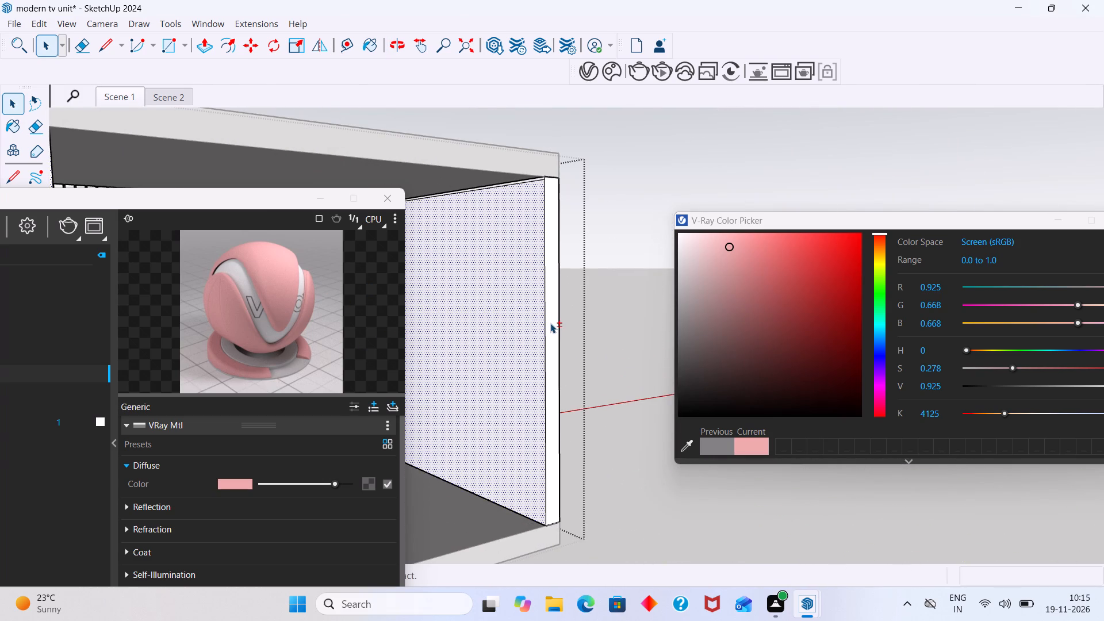
pyautogui.scroll(-14, 549, 323)
pyautogui.moveTo(521, 335); pyautogui.dragTo(635, 325, button='middle')
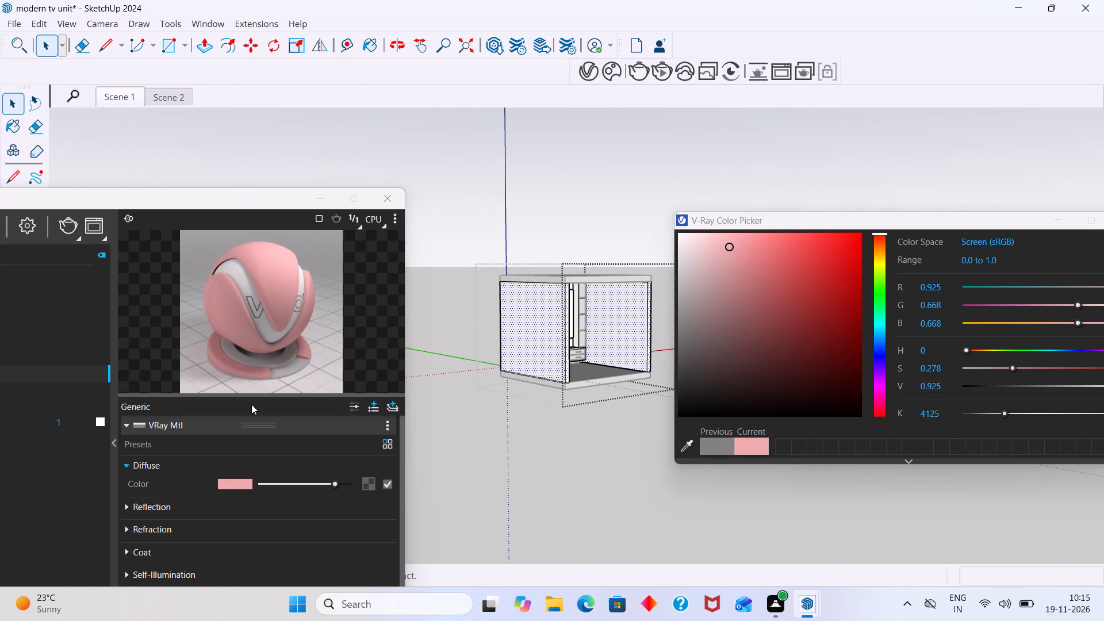
pyautogui.moveTo(109, 197); pyautogui.dragTo(137, 197)
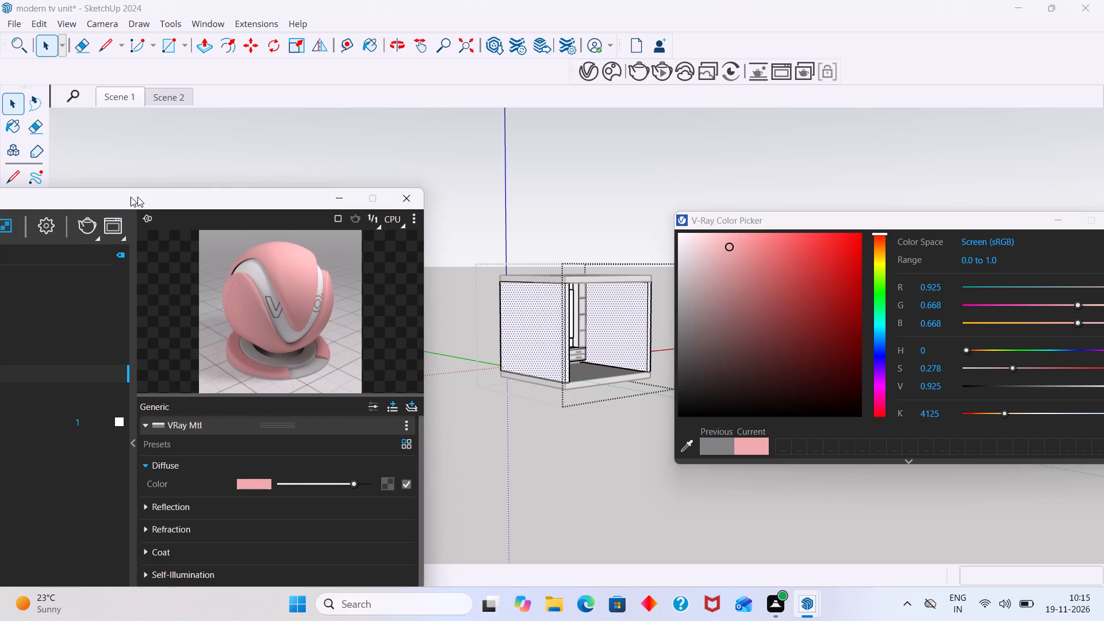
pyautogui.moveTo(137, 197); pyautogui.dragTo(321, 194)
pyautogui.rightClick(260, 378)
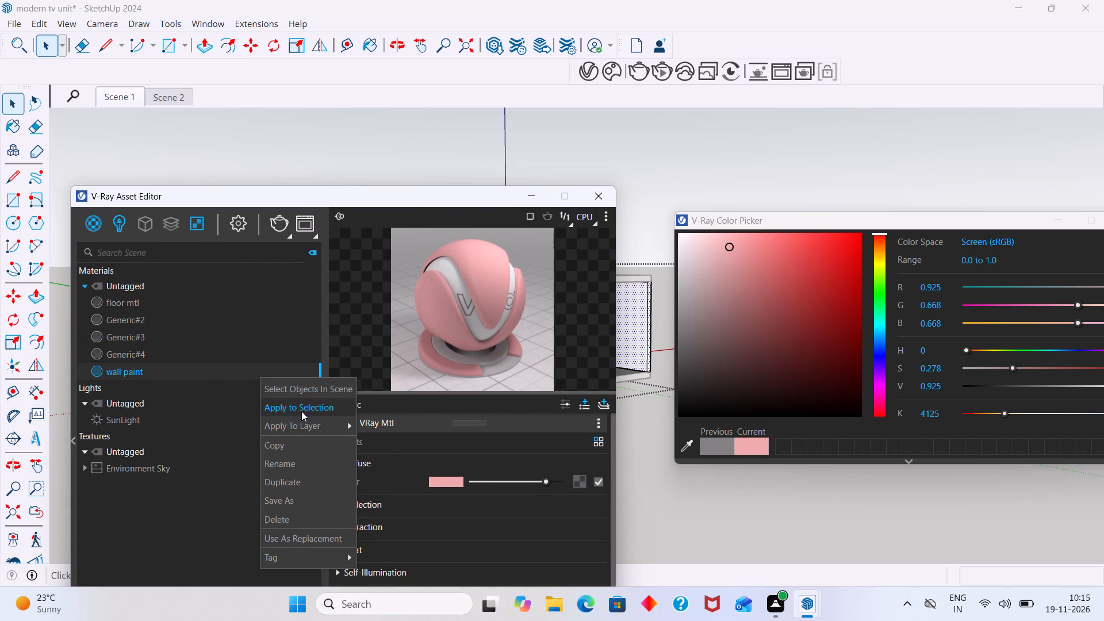
pyautogui.click(301, 410)
pyautogui.click(654, 195)
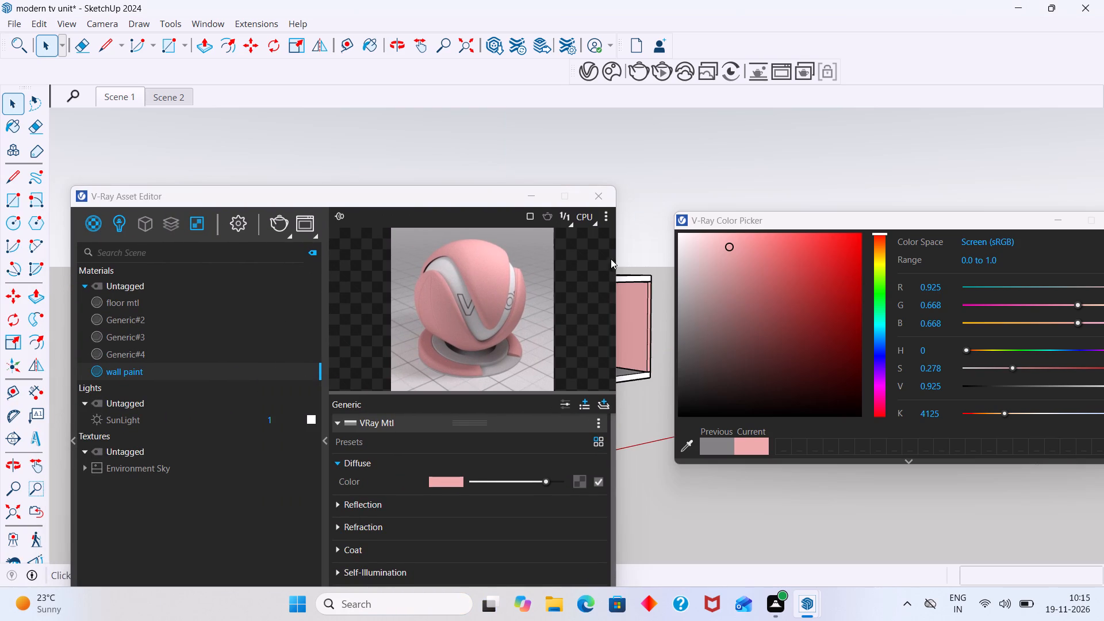
# Apply the wall paint material to the outer face of the room's right side wall.
pyautogui.moveTo(489, 194); pyautogui.dragTo(205, 190)
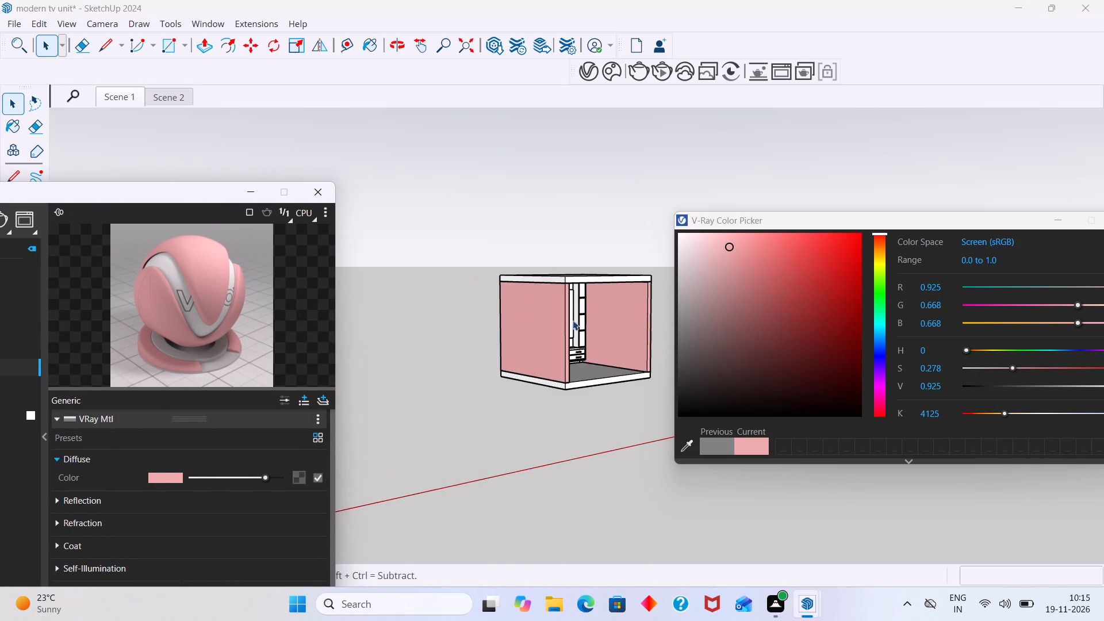
pyautogui.moveTo(505, 322); pyautogui.dragTo(321, 329, button='middle')
pyautogui.moveTo(499, 335); pyautogui.dragTo(339, 344, button='middle')
pyautogui.scroll(-1, 601, 336)
pyautogui.moveTo(601, 336); pyautogui.dragTo(431, 333, button='middle')
pyautogui.scroll(6, 535, 330)
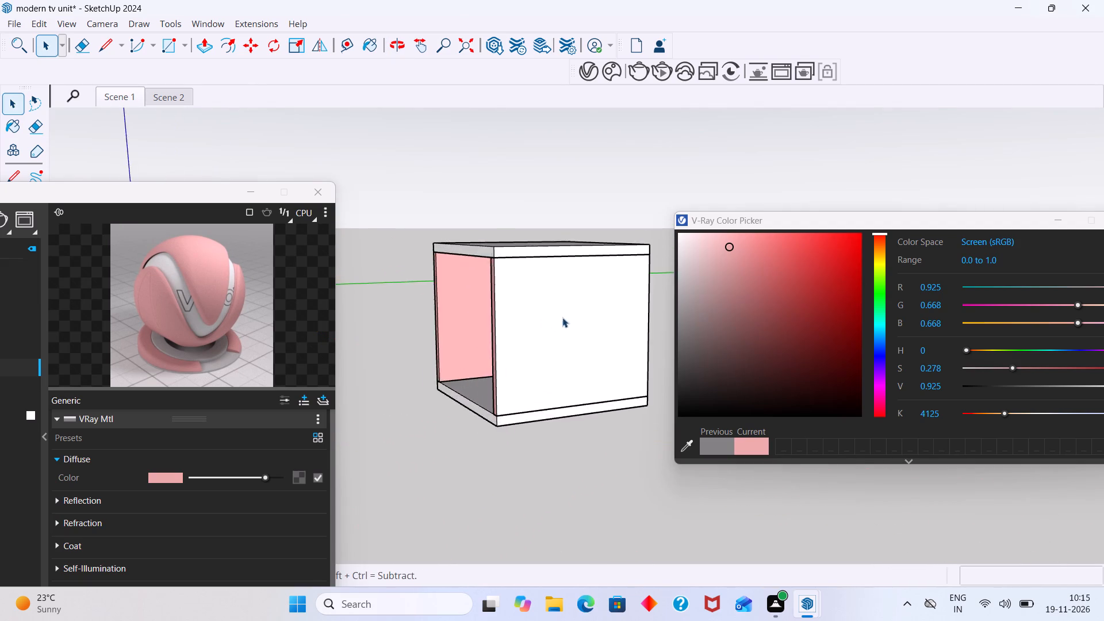
pyautogui.scroll(5, 562, 317)
pyautogui.click(546, 321)
pyautogui.doubleClick(546, 321)
pyautogui.click(543, 360)
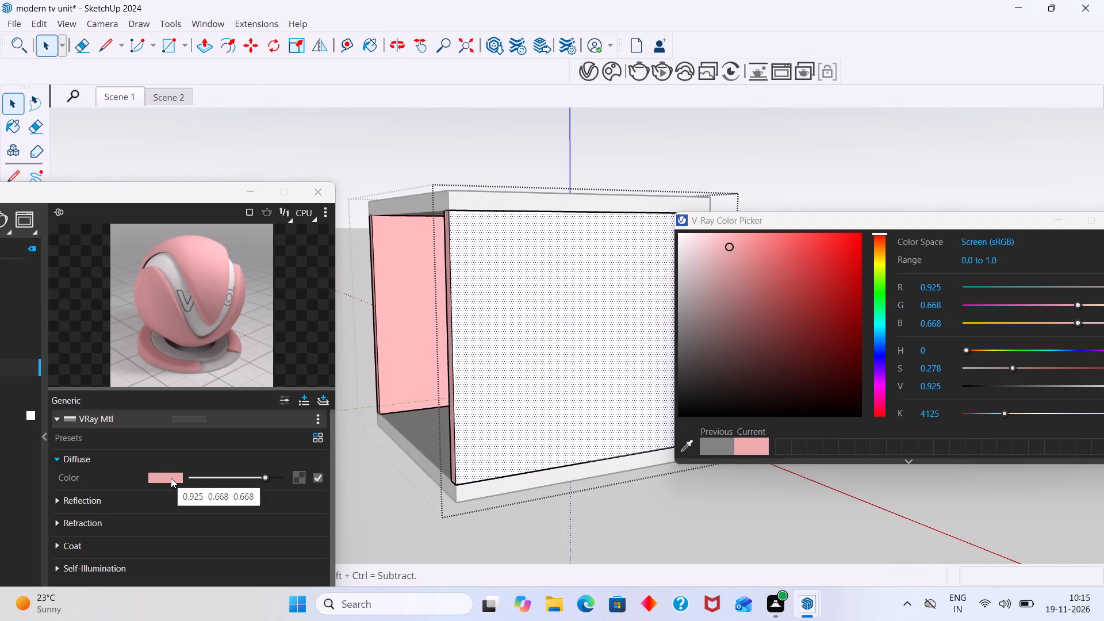
pyautogui.moveTo(26, 342); pyautogui.dragTo(191, 379, button='middle')
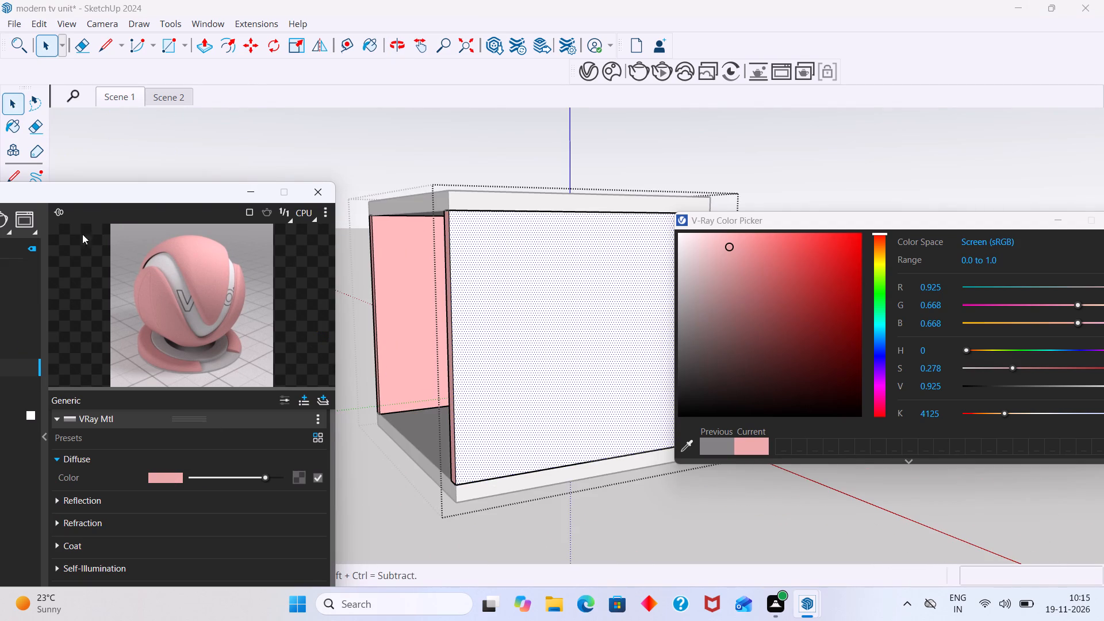
pyautogui.moveTo(79, 193); pyautogui.dragTo(196, 202, button='middle')
pyautogui.scroll(1, 195, 204)
pyautogui.moveTo(173, 186); pyautogui.dragTo(328, 190)
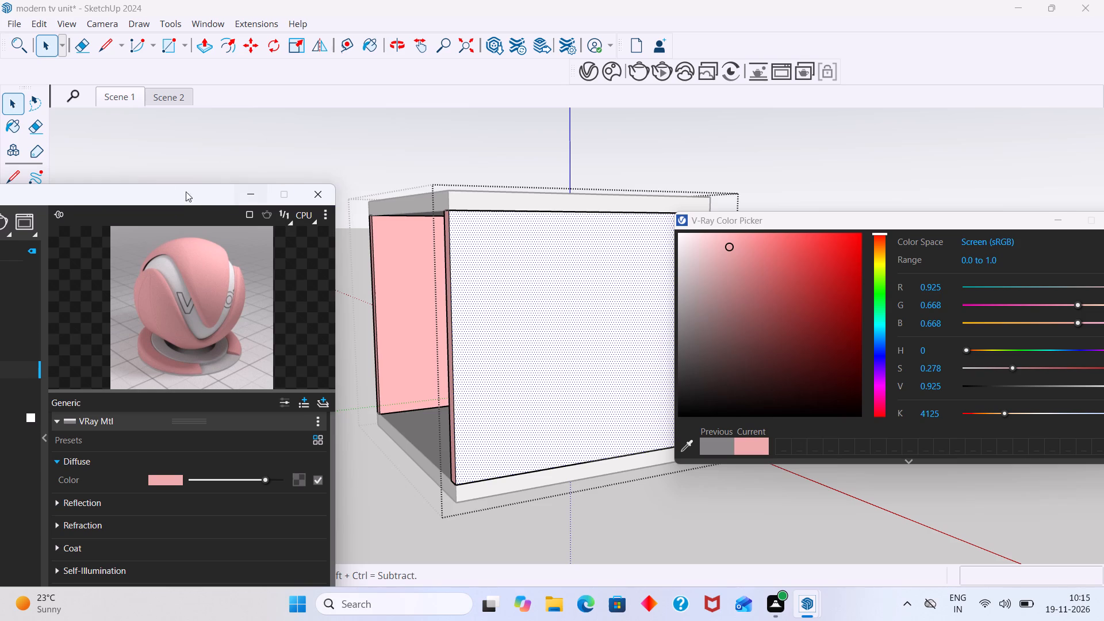
pyautogui.moveTo(163, 191); pyautogui.dragTo(345, 197)
pyautogui.rightClick(128, 375)
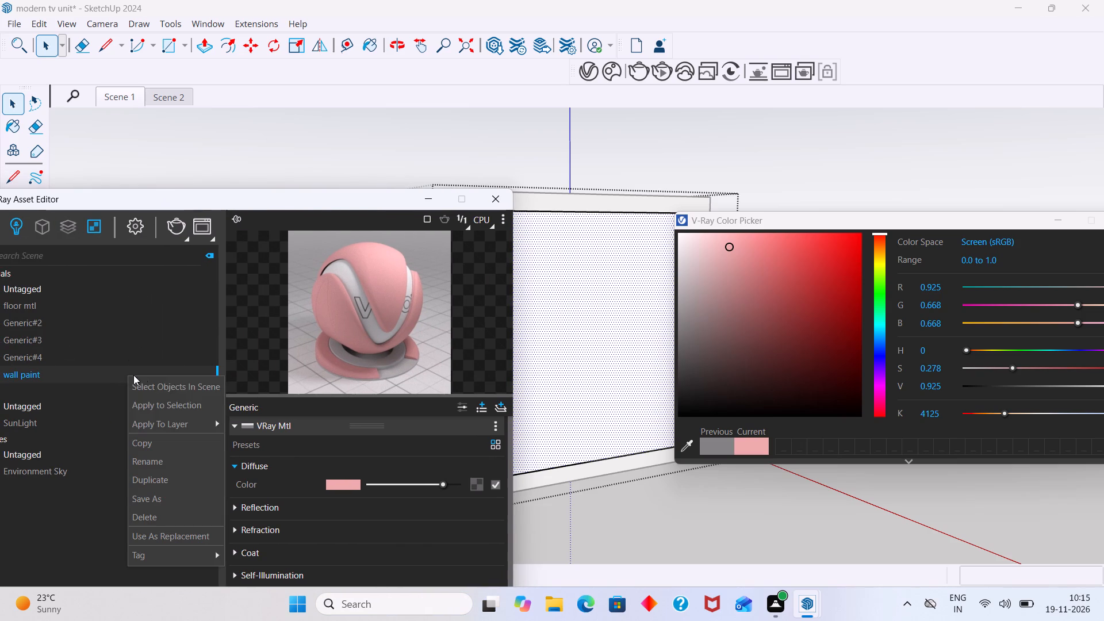
pyautogui.click(170, 405)
pyautogui.scroll(-9, 532, 335)
pyautogui.click(595, 209)
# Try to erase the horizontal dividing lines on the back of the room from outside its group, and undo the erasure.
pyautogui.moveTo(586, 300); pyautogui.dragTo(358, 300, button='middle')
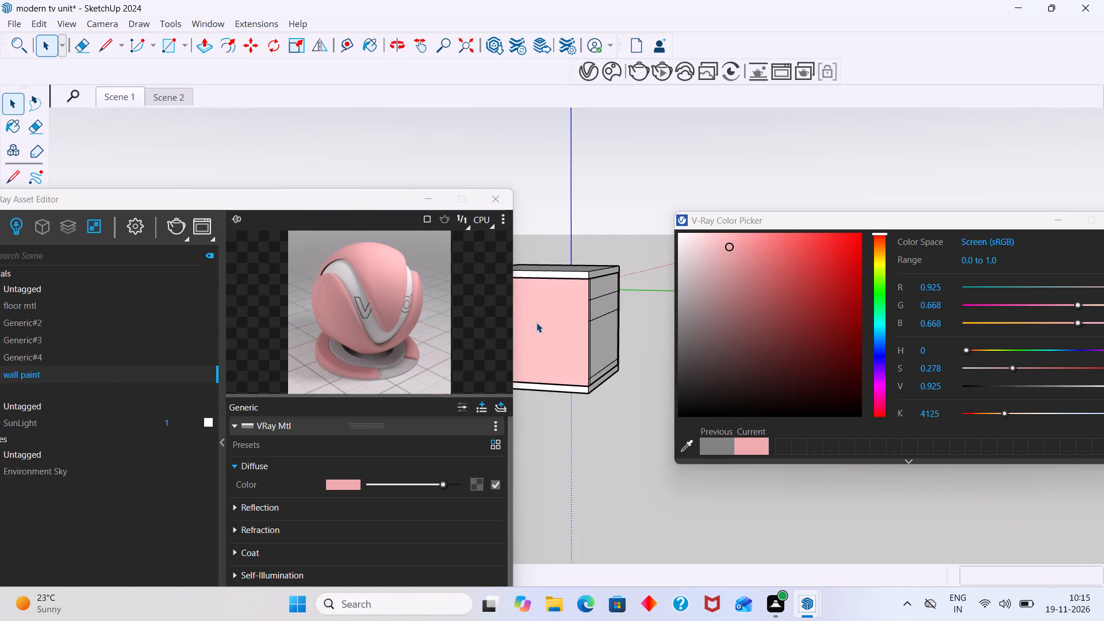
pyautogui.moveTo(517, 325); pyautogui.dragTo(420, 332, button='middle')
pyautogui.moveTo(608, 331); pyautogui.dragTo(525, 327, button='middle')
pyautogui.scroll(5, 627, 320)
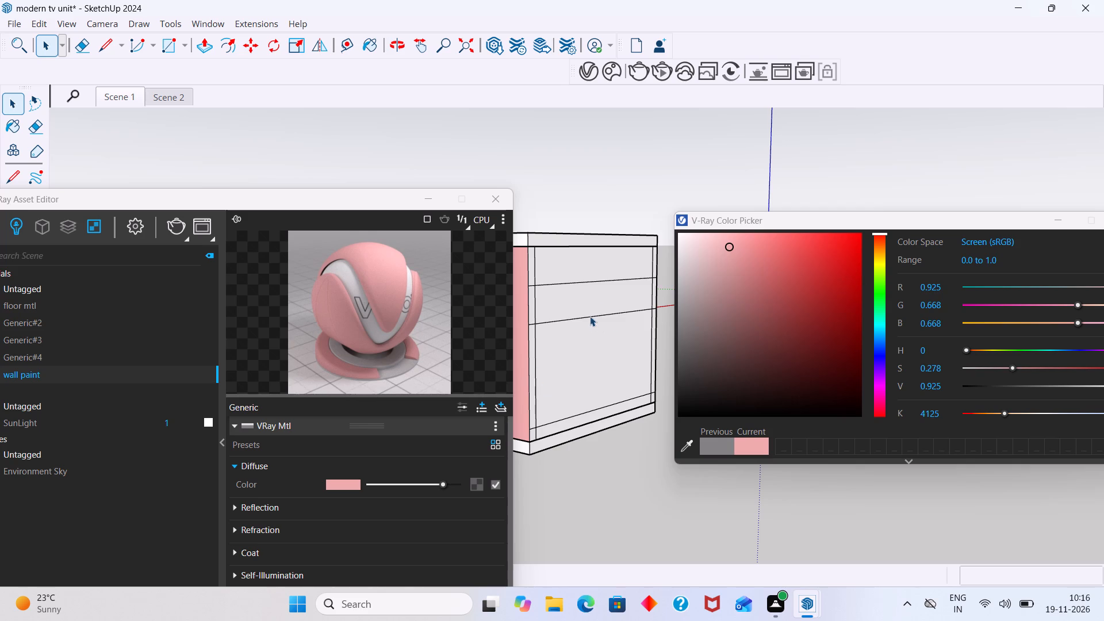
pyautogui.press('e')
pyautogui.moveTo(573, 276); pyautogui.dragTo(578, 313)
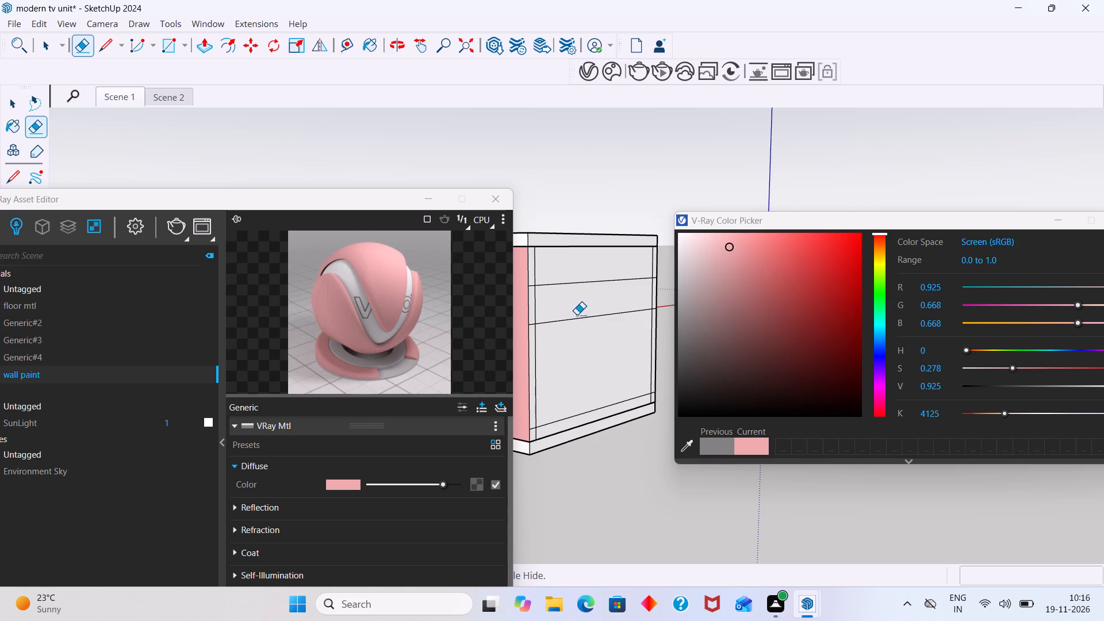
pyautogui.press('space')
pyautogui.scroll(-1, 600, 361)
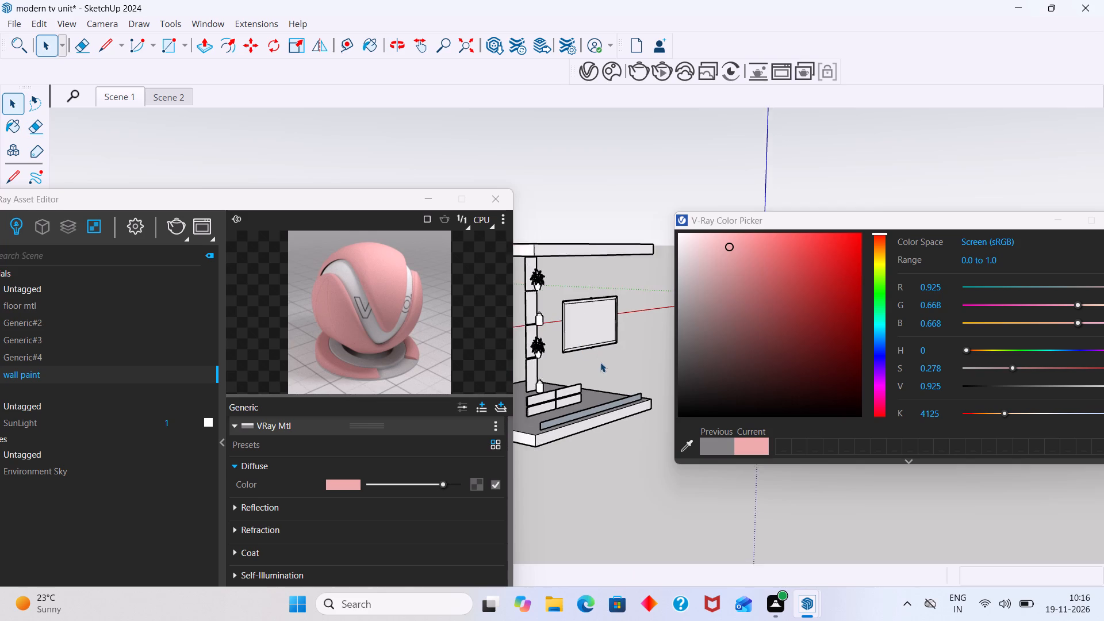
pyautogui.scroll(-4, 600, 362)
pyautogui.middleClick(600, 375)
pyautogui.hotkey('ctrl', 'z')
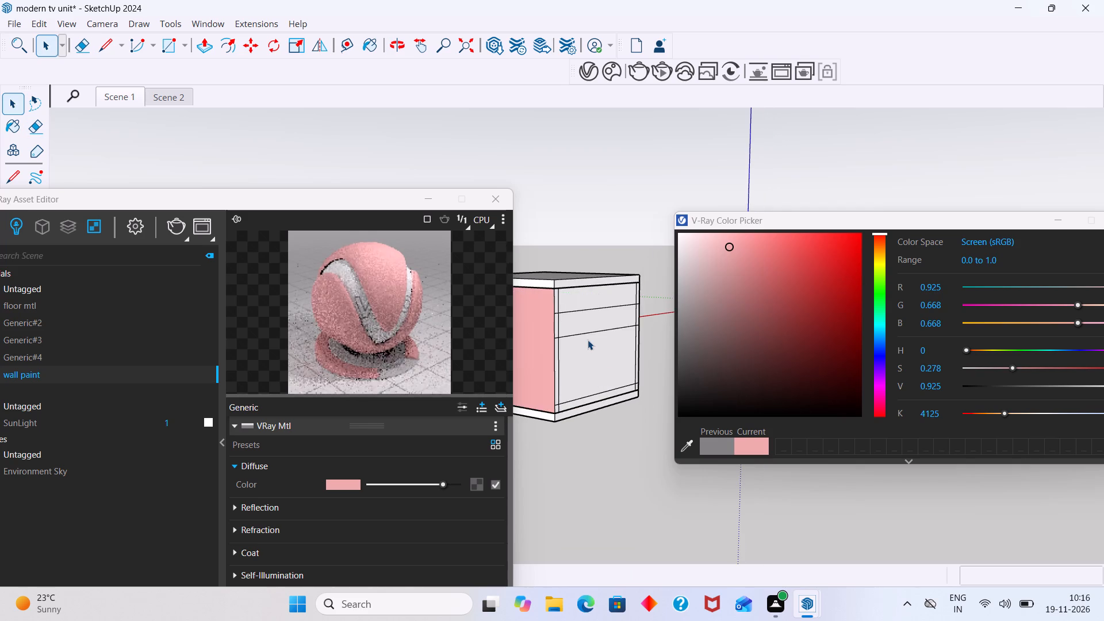
# Open the back wall's group and erase the two horizontal lines crossing its outer face.
pyautogui.scroll(6, 588, 340)
pyautogui.doubleClick(584, 341)
pyautogui.click(580, 350)
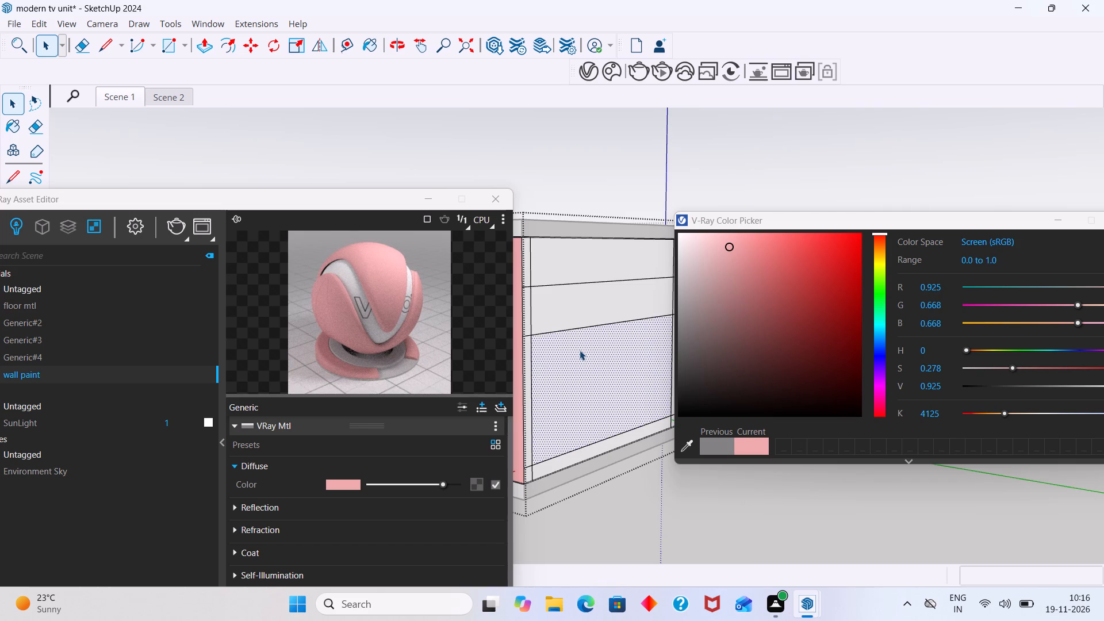
pyautogui.press('e')
pyautogui.moveTo(582, 275); pyautogui.dragTo(593, 340)
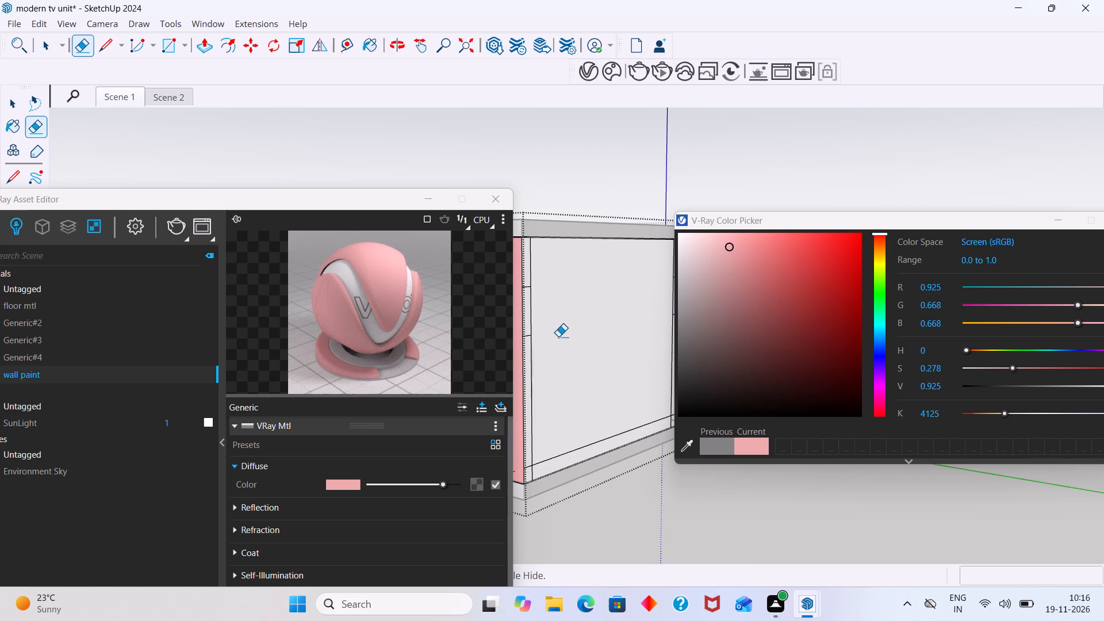
# Erase the vertical line and the leftover short cross lines on the back wall beside the painted right side wall.
pyautogui.scroll(6, 532, 344)
pyautogui.keyDown('shift'); pyautogui.moveTo(565, 342); pyautogui.dragTo(649, 355, button='middle'); pyautogui.keyUp('shift')
pyautogui.moveTo(628, 363); pyautogui.dragTo(553, 372, button='middle')
pyautogui.scroll(8, 577, 356)
pyautogui.moveTo(593, 356); pyautogui.dragTo(583, 352)
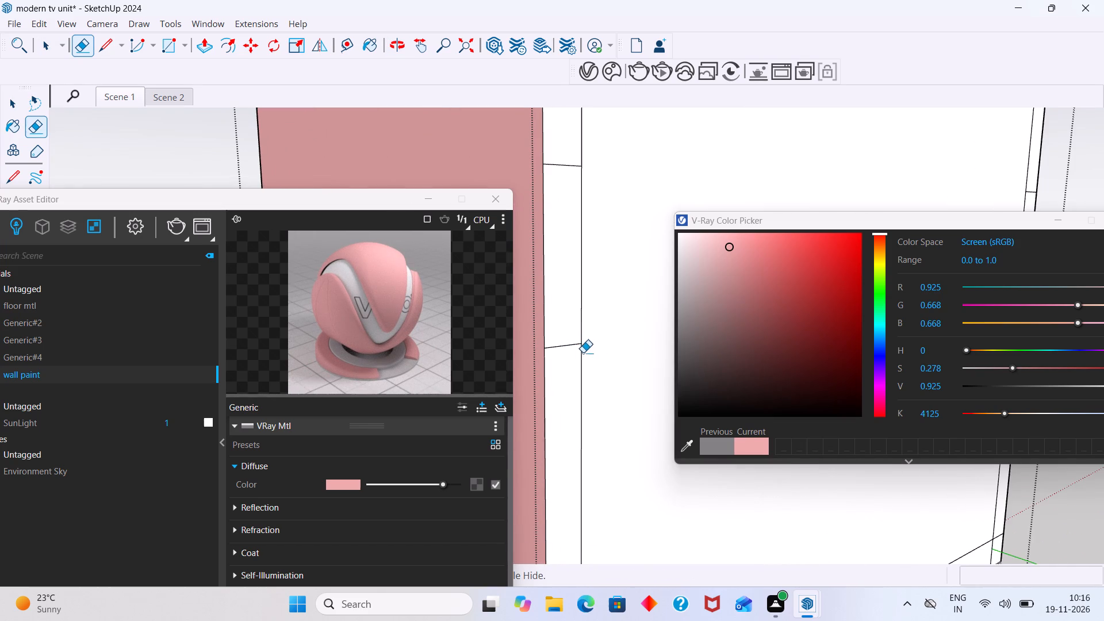
pyautogui.moveTo(583, 352); pyautogui.dragTo(575, 340)
pyautogui.moveTo(599, 159); pyautogui.dragTo(573, 176)
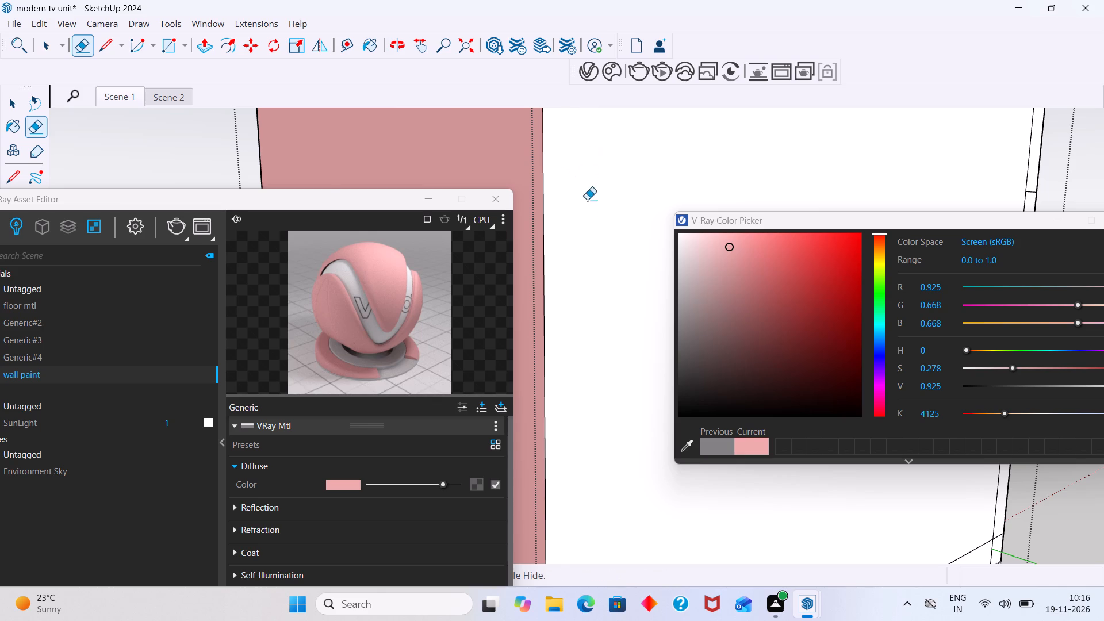
# Erase the horizontal line along the bottom of the back wall and the short vertical line at its lower corner.
pyautogui.scroll(-12, 587, 221)
pyautogui.keyDown('shift'); pyautogui.moveTo(592, 293); pyautogui.dragTo(493, 286, button='middle'); pyautogui.keyUp('shift')
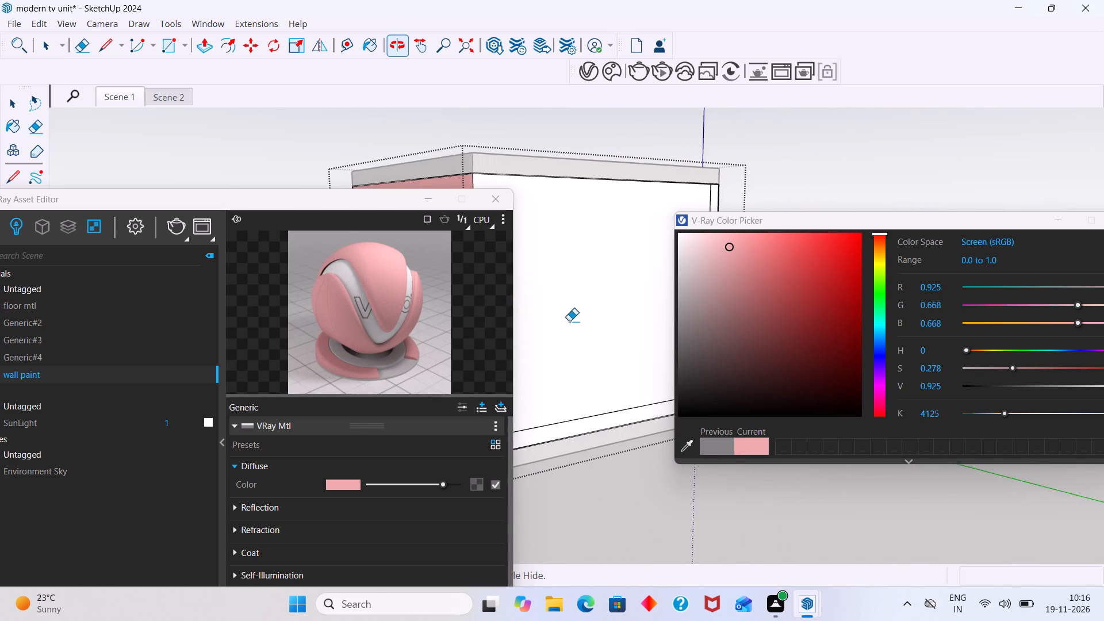
pyautogui.keyDown('shift'); pyautogui.moveTo(572, 324); pyautogui.dragTo(656, 302, button='middle'); pyautogui.keyUp('shift')
pyautogui.scroll(11, 581, 457)
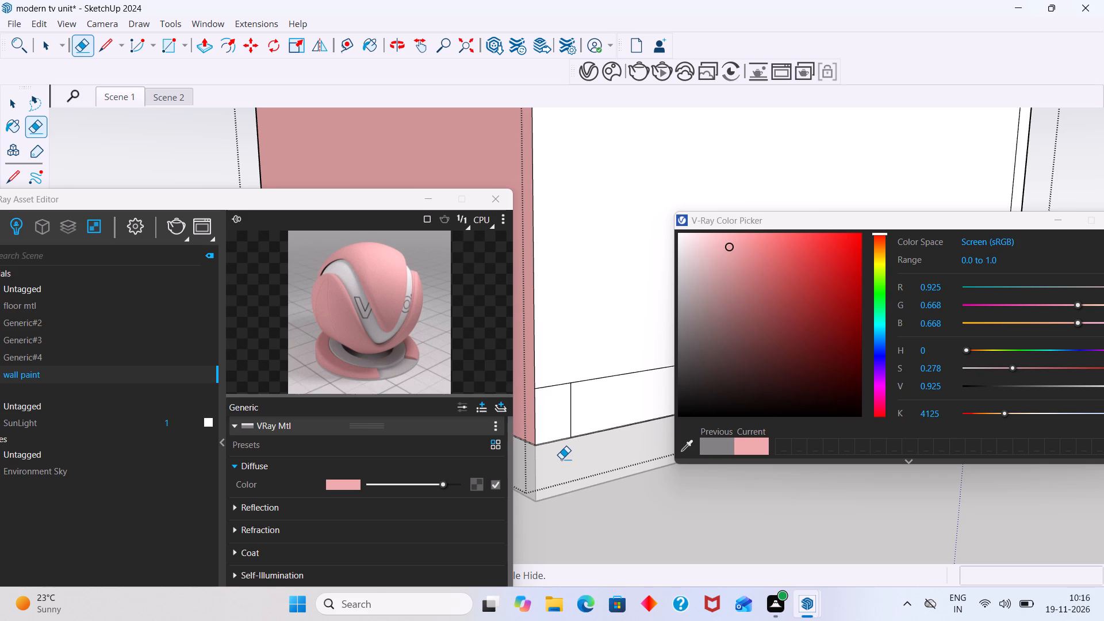
pyautogui.moveTo(574, 381); pyautogui.dragTo(572, 394)
pyautogui.click(563, 388)
pyautogui.click(566, 385)
# Erase the vertical line segments and short cross lines along the far side edge of the back wall's outer face.
pyautogui.scroll(-2, 575, 371)
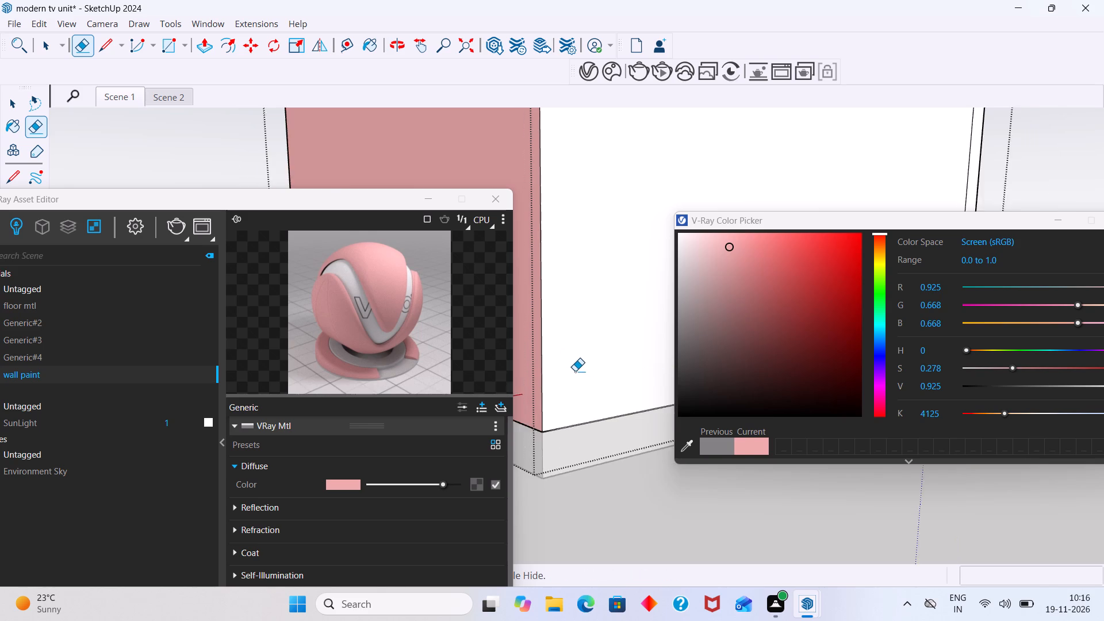
pyautogui.scroll(-8, 575, 371)
pyautogui.moveTo(575, 369); pyautogui.dragTo(491, 375, button='middle')
pyautogui.scroll(-3, 554, 304)
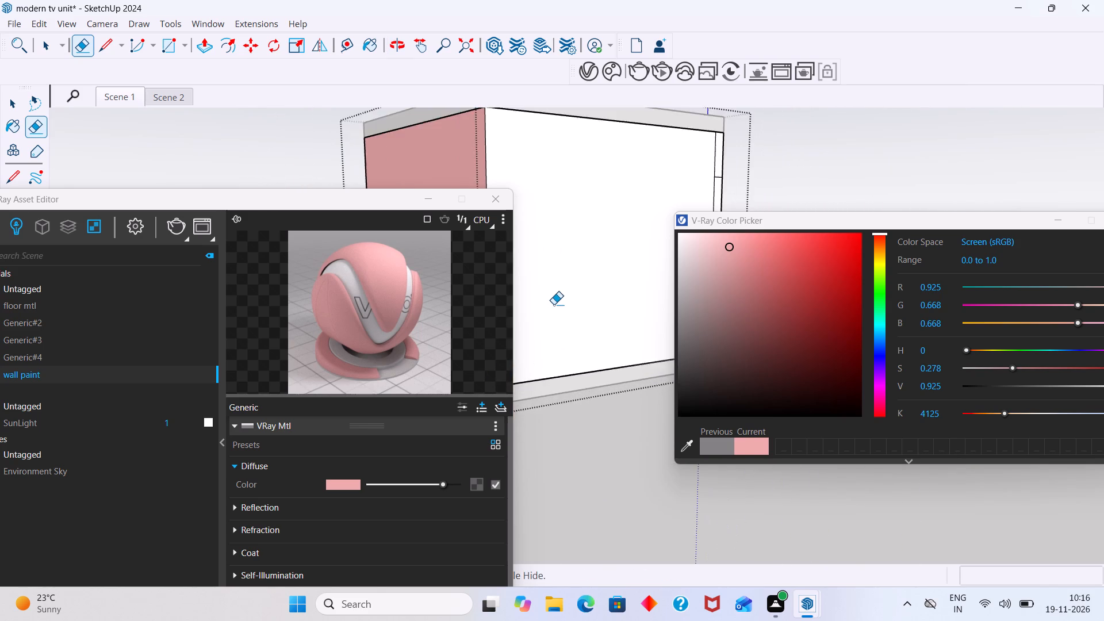
pyautogui.scroll(-2, 554, 304)
pyautogui.moveTo(566, 301); pyautogui.dragTo(453, 389, button='middle')
pyautogui.scroll(9, 595, 321)
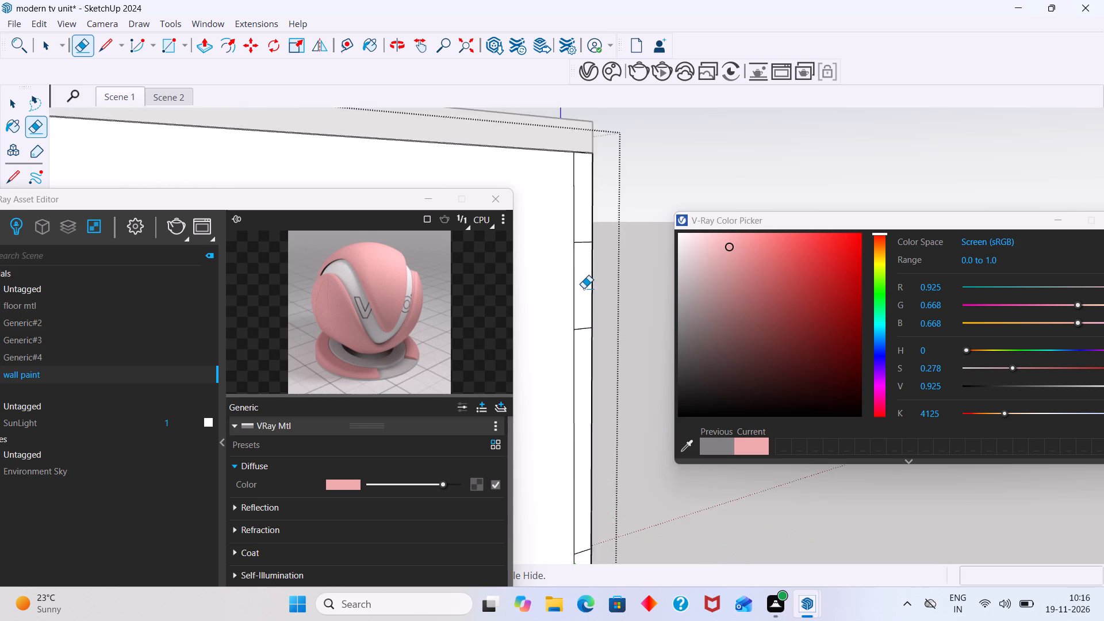
pyautogui.scroll(9, 584, 288)
pyautogui.moveTo(585, 238); pyautogui.dragTo(560, 209)
pyautogui.moveTo(585, 255); pyautogui.dragTo(540, 293)
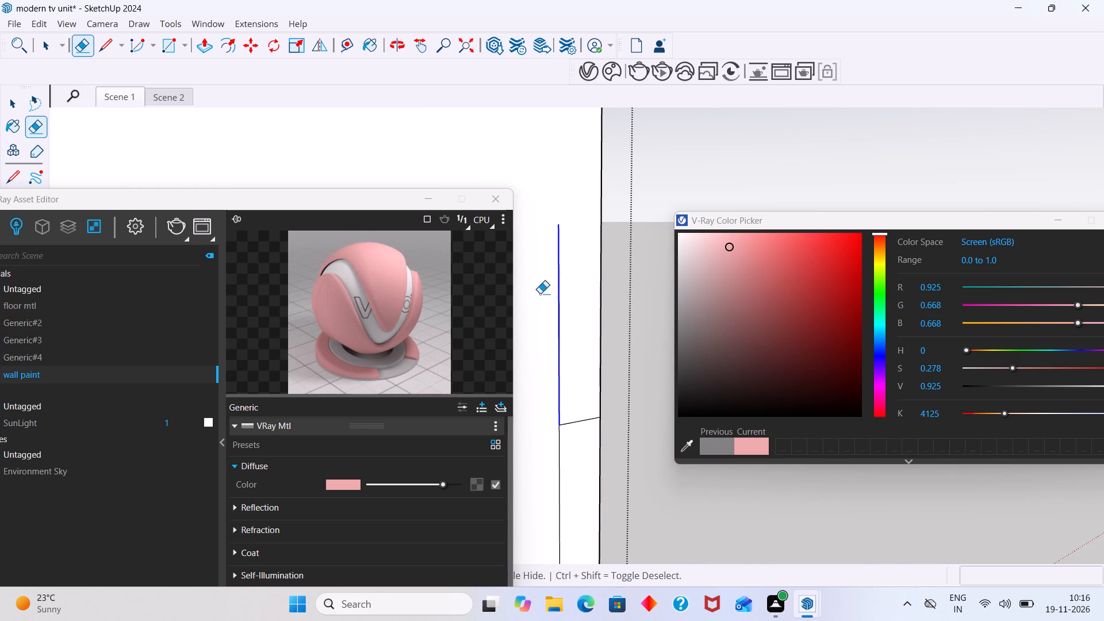
pyautogui.moveTo(540, 293); pyautogui.dragTo(537, 297)
pyautogui.moveTo(584, 367); pyautogui.dragTo(560, 479)
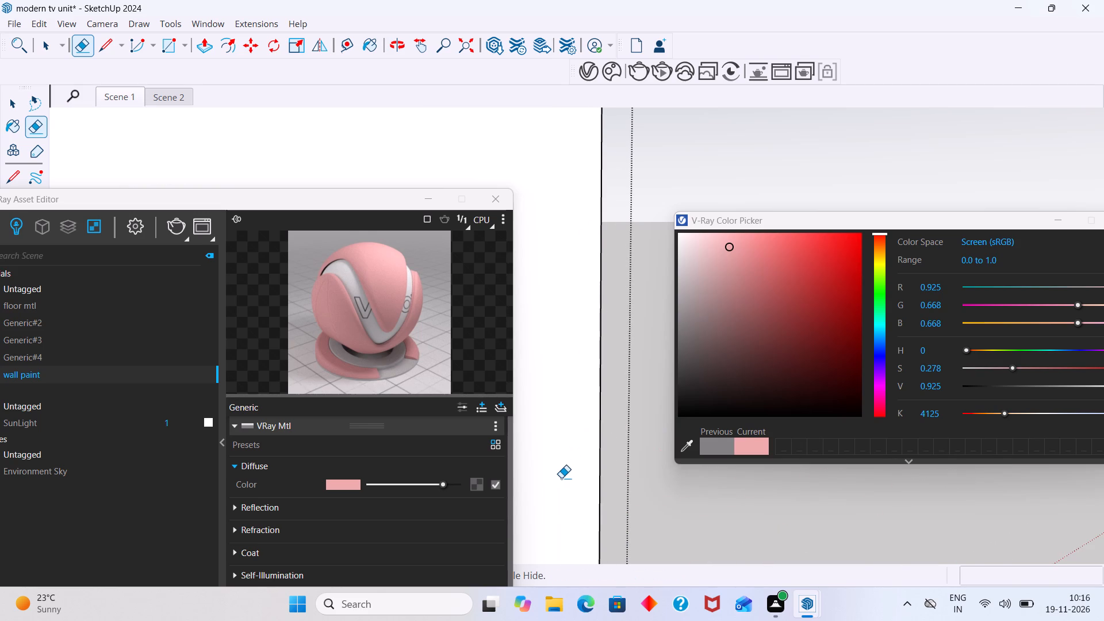
# Erase the small notch outline left at the lower corner of the back wall's outer face and leave the wall group.
pyautogui.scroll(-9, 565, 475)
pyautogui.keyDown('shift'); pyautogui.moveTo(563, 475); pyautogui.dragTo(600, 389, button='middle'); pyautogui.keyUp('shift')
pyautogui.scroll(-7, 586, 432)
pyautogui.moveTo(581, 460); pyautogui.dragTo(589, 432, button='middle')
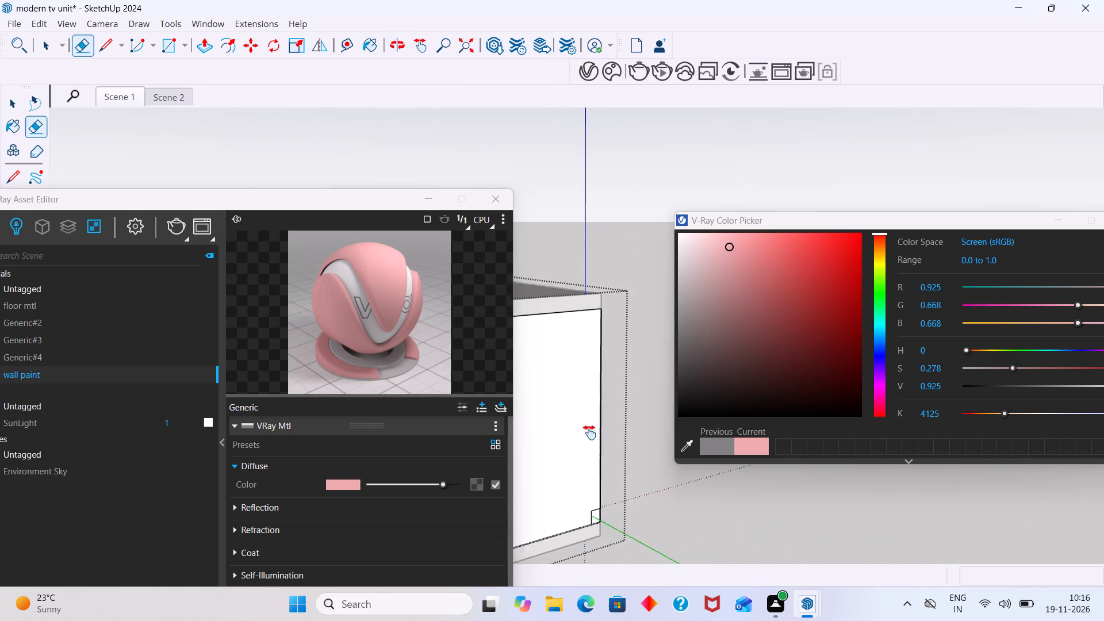
pyautogui.moveTo(589, 432); pyautogui.dragTo(619, 380, button='middle')
pyautogui.scroll(20, 631, 462)
pyautogui.scroll(5, 631, 462)
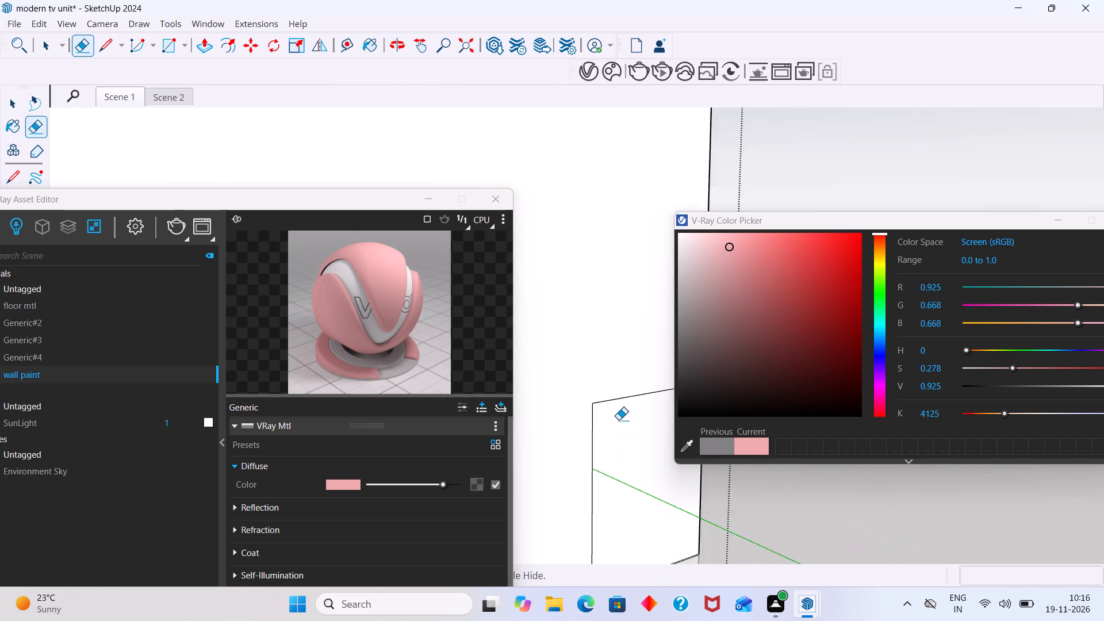
pyautogui.scroll(4, 619, 420)
pyautogui.moveTo(618, 379); pyautogui.dragTo(577, 439)
pyautogui.scroll(-12, 591, 429)
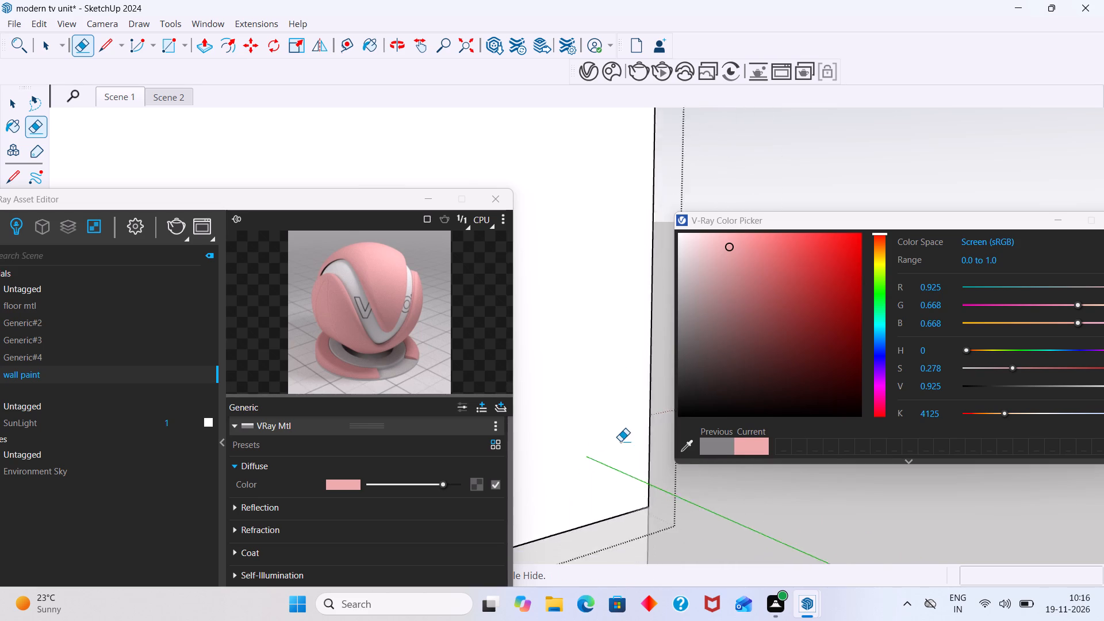
pyautogui.scroll(-20, 620, 441)
pyautogui.scroll(-10, 620, 441)
pyautogui.moveTo(617, 449); pyautogui.dragTo(648, 444, button='middle')
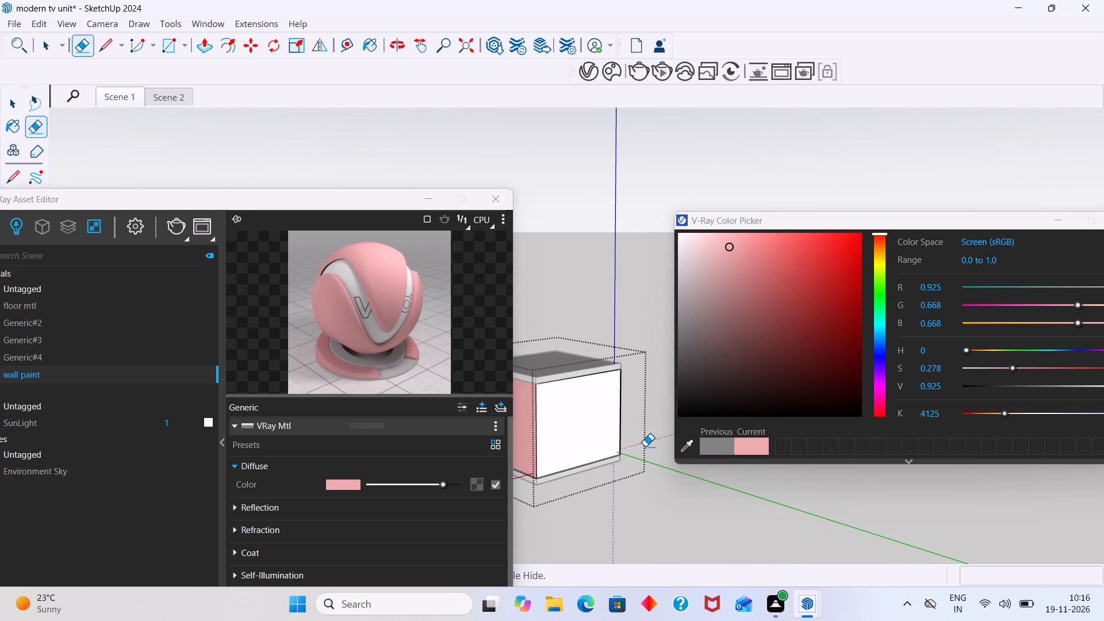
pyautogui.press('space')
pyautogui.click(686, 508)
# Open the wall group and apply the wall paint material to the back wall's outer face.
pyautogui.scroll(8, 522, 378)
pyautogui.scroll(-4, 600, 402)
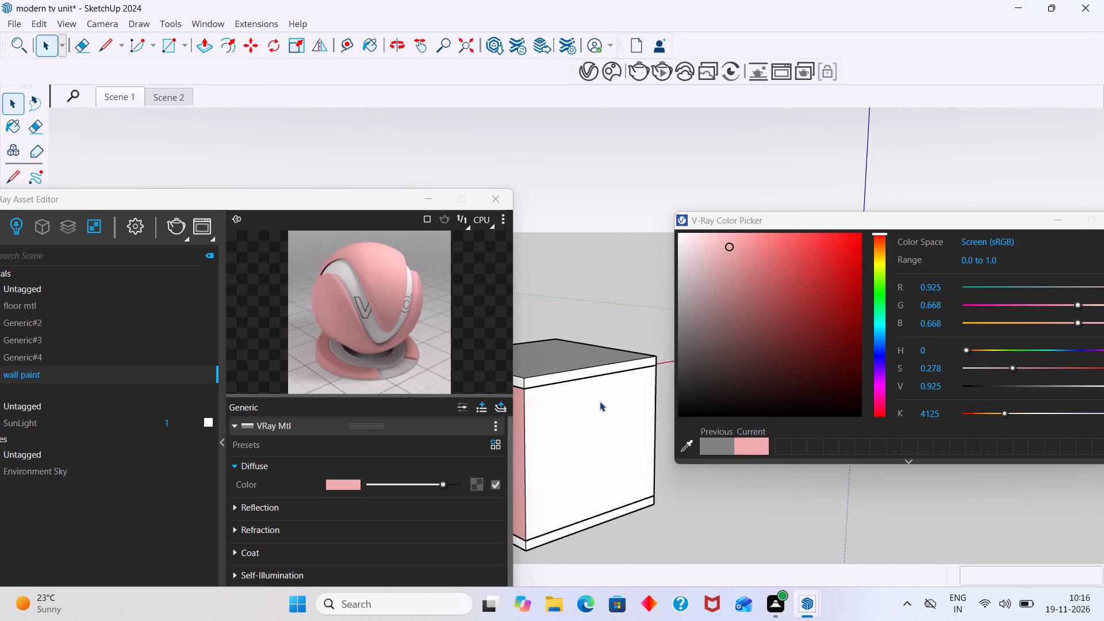
pyautogui.scroll(-2, 600, 401)
pyautogui.click(585, 413)
pyautogui.doubleClick(586, 428)
pyautogui.click(591, 444)
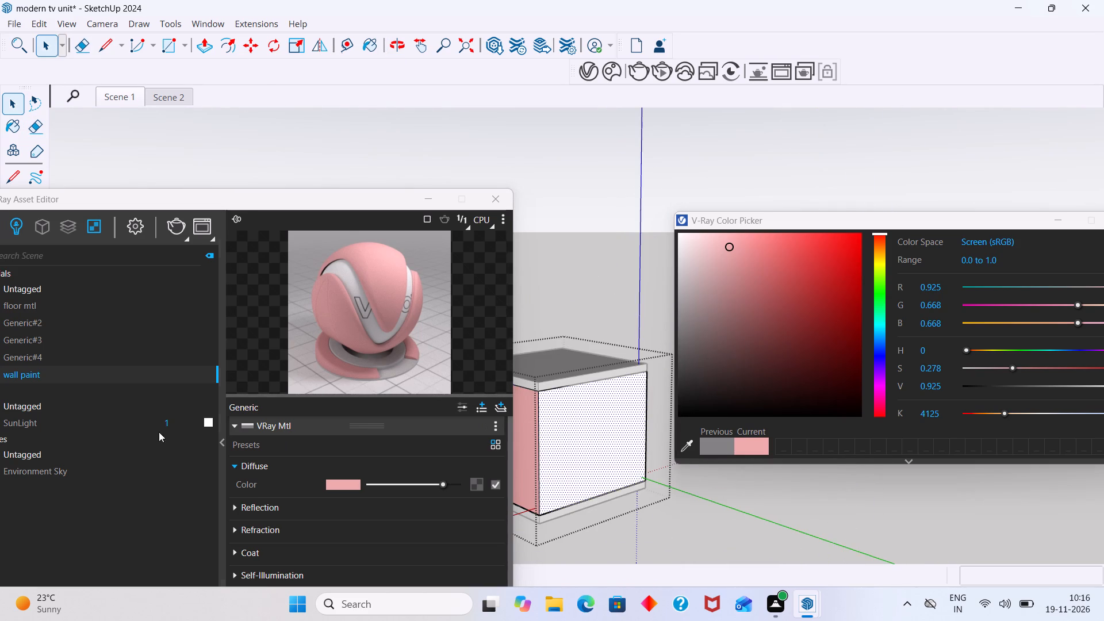
pyautogui.rightClick(101, 371)
pyautogui.click(166, 405)
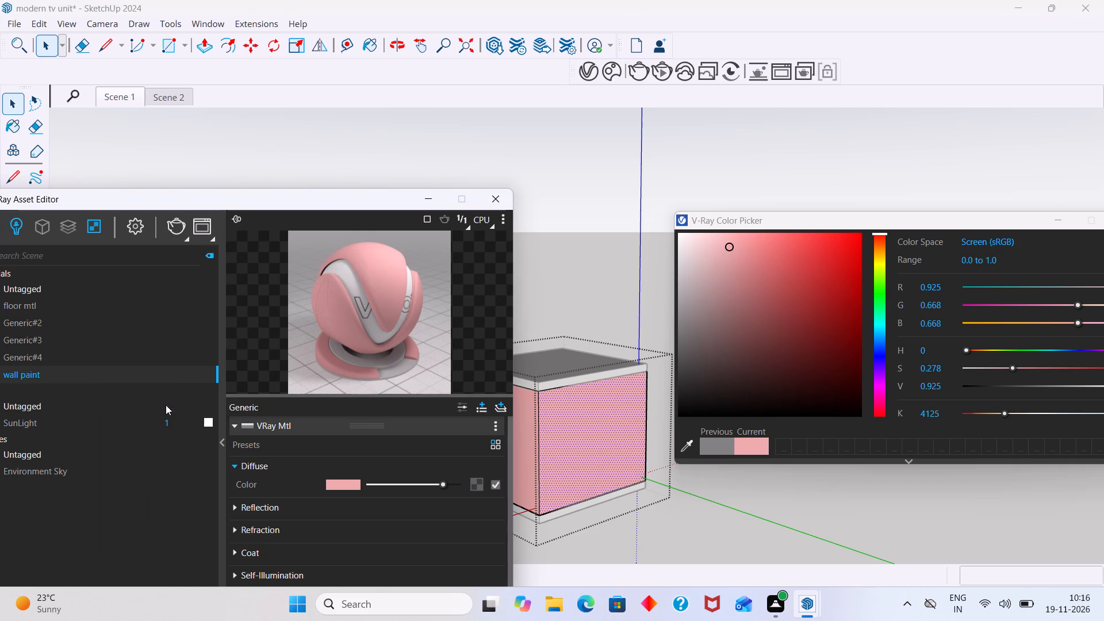
pyautogui.click(578, 284)
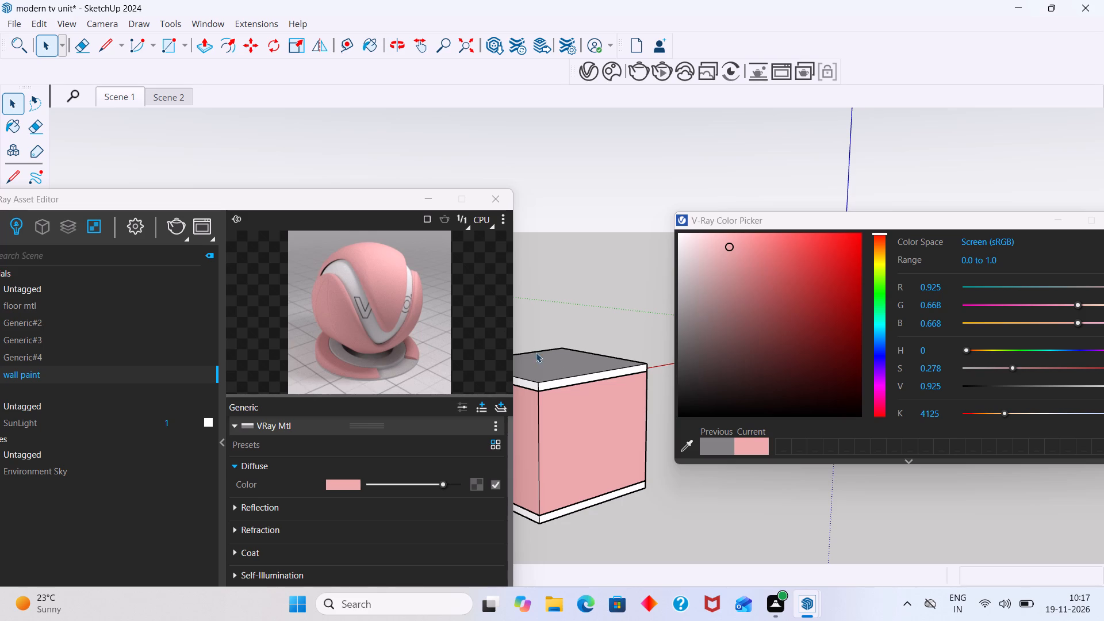
# Close the V-Ray Color Picker.
pyautogui.scroll(-7, 714, 404)
pyautogui.moveTo(638, 489); pyautogui.dragTo(769, 484, button='middle')
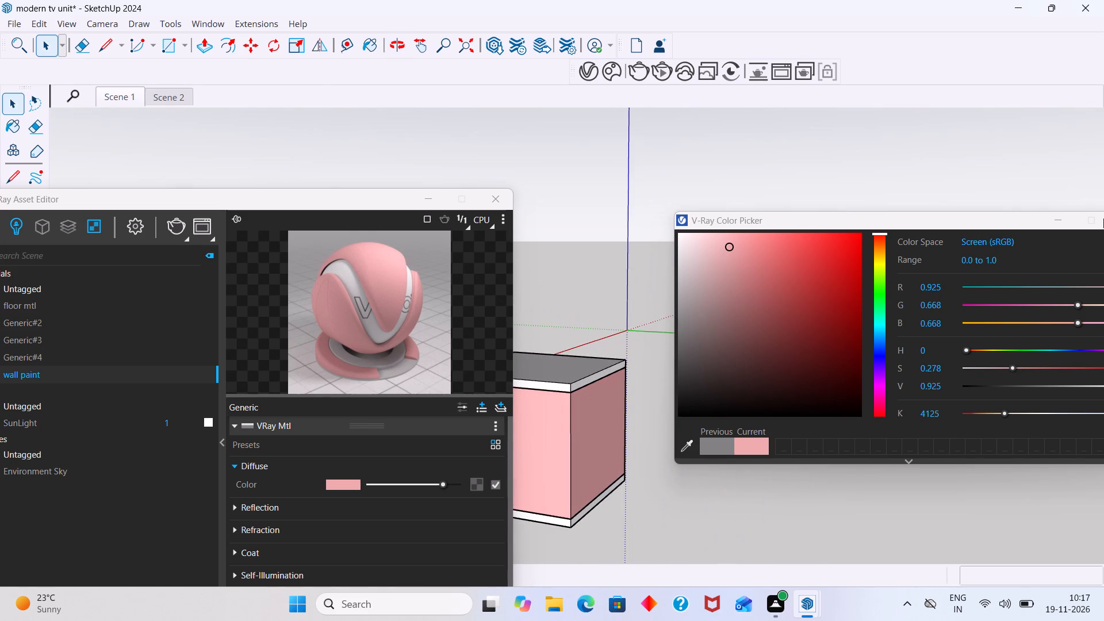
pyautogui.moveTo(1009, 221); pyautogui.dragTo(902, 218)
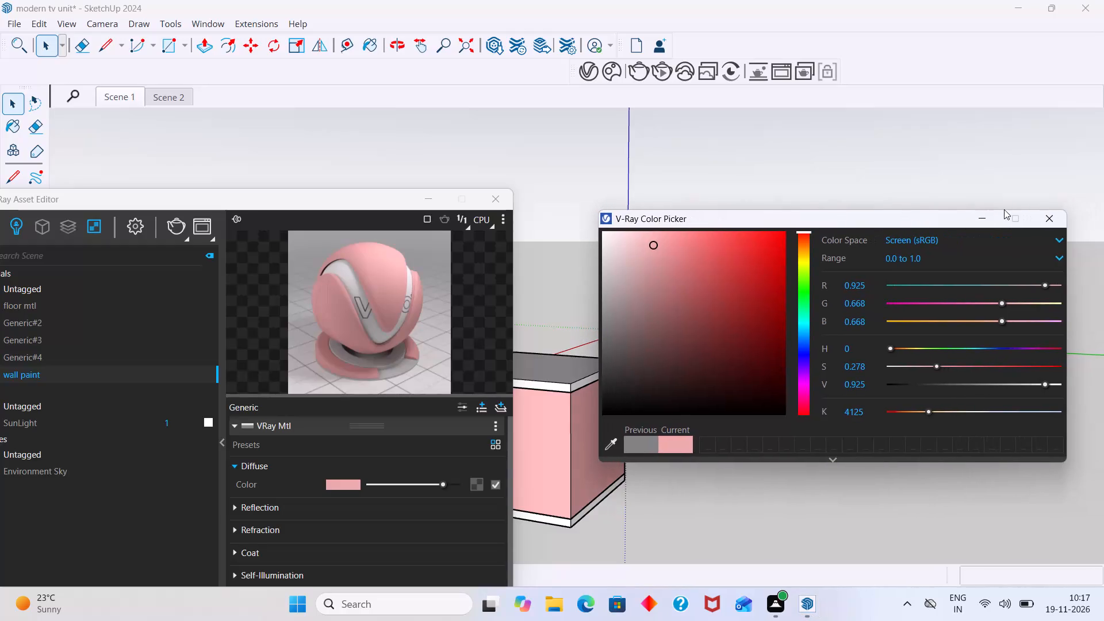
pyautogui.click(1049, 217)
# Examine the painted walls from outside, going around the model to the room's open front.
pyautogui.scroll(-5, 672, 430)
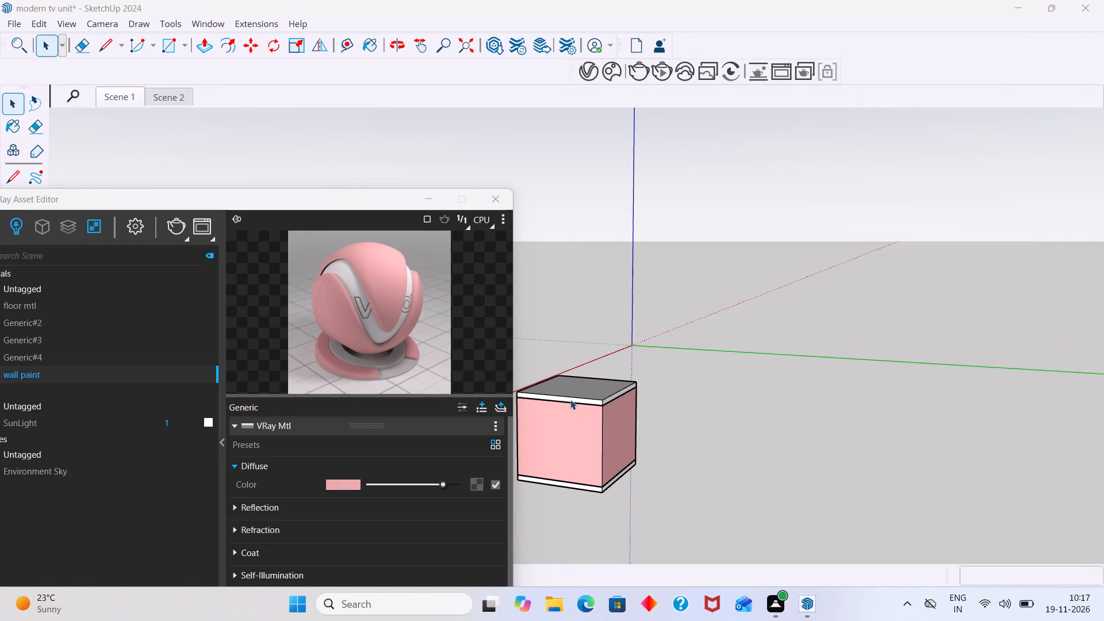
pyautogui.click(581, 415)
pyautogui.click(752, 320)
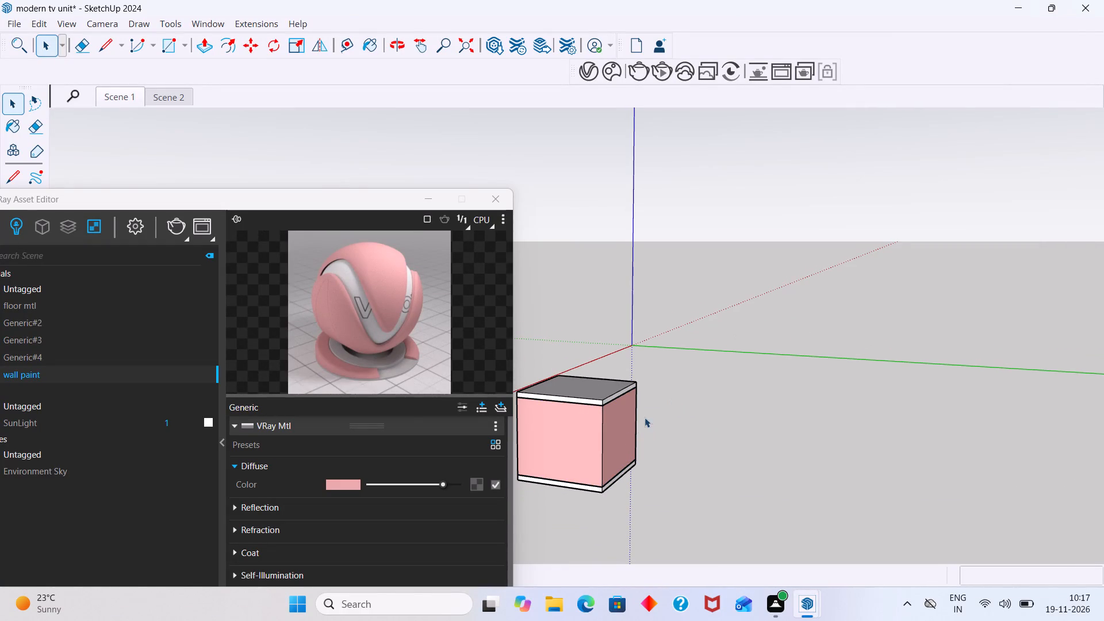
pyautogui.scroll(-1, 626, 421)
pyautogui.moveTo(664, 428); pyautogui.dragTo(712, 419)
pyautogui.click(688, 419)
pyautogui.moveTo(634, 436); pyautogui.dragTo(653, 431, button='middle')
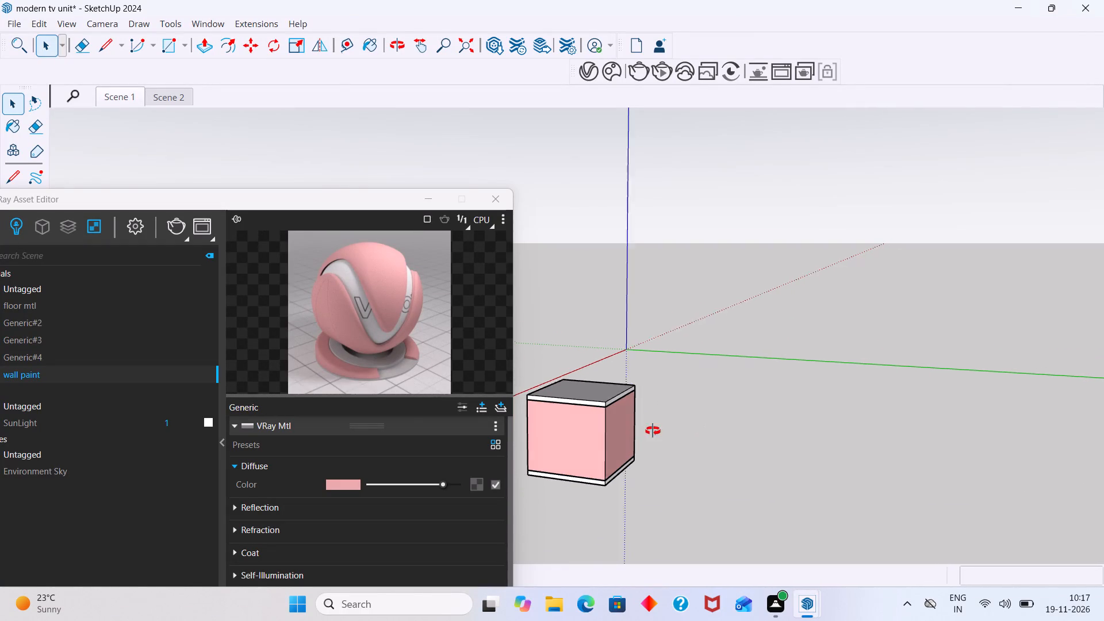
pyautogui.moveTo(653, 431); pyautogui.dragTo(797, 385, button='middle')
pyautogui.moveTo(677, 426); pyautogui.dragTo(845, 430, button='middle')
pyautogui.moveTo(573, 443); pyautogui.dragTo(754, 461, button='middle')
pyautogui.scroll(-3, 678, 449)
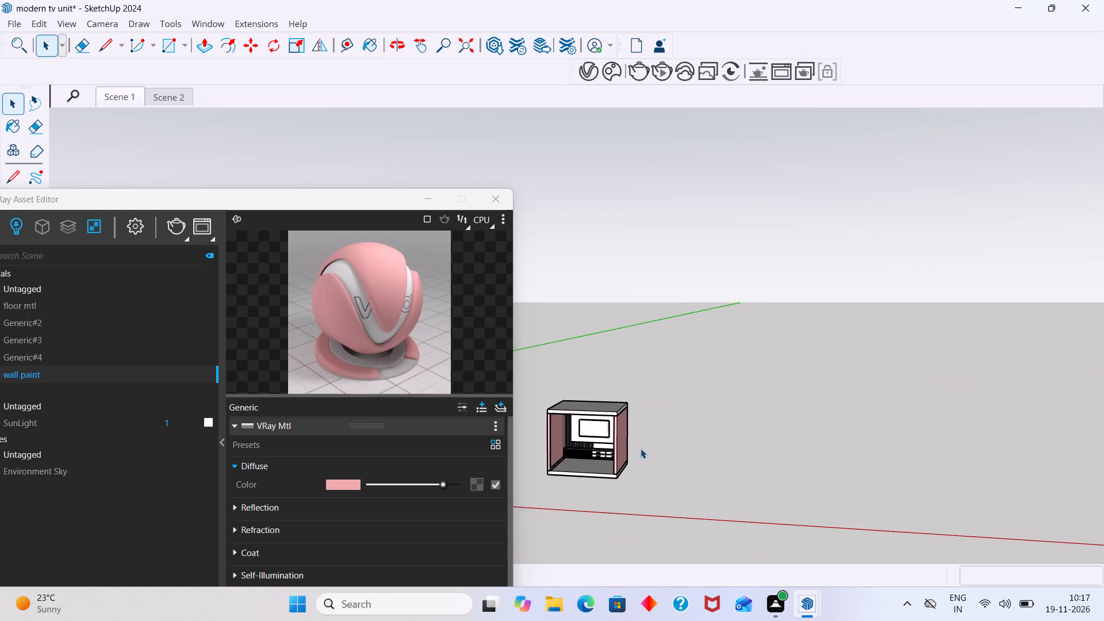
pyautogui.scroll(-1, 641, 448)
pyautogui.keyDown('shift'); pyautogui.moveTo(626, 453); pyautogui.dragTo(827, 421, button='middle'); pyautogui.keyUp('shift')
# Open the wall group and push/pull the back wall's inner face forward beneath the TV unit, closing the gap at the floor.
pyautogui.scroll(10, 754, 421)
pyautogui.keyDown('shift'); pyautogui.moveTo(774, 385); pyautogui.dragTo(708, 366, button='middle'); pyautogui.keyUp('shift')
pyautogui.scroll(4, 764, 361)
pyautogui.scroll(2, 708, 393)
pyautogui.scroll(1, 700, 439)
pyautogui.moveTo(710, 471); pyautogui.dragTo(656, 464, button='middle')
pyautogui.keyDown('shift'); pyautogui.moveTo(694, 493); pyautogui.dragTo(722, 292, button='middle'); pyautogui.keyUp('shift')
pyautogui.moveTo(724, 306); pyautogui.dragTo(769, 379, button='middle')
pyautogui.scroll(8, 693, 223)
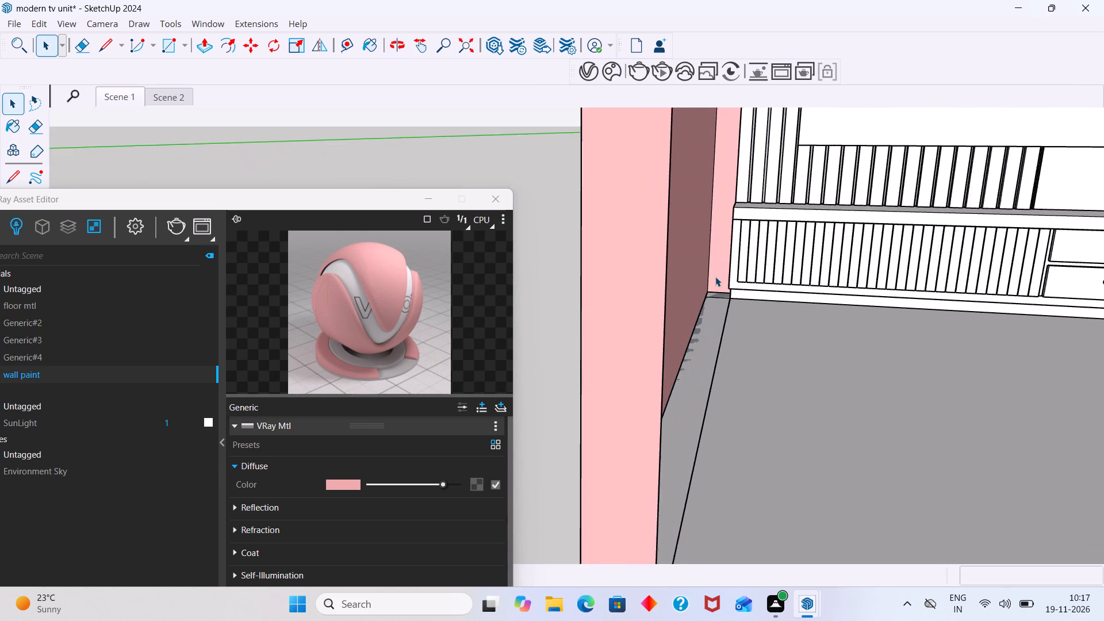
pyautogui.scroll(3, 715, 277)
pyautogui.click(711, 242)
pyautogui.click(716, 241)
pyautogui.tripleClick(717, 252)
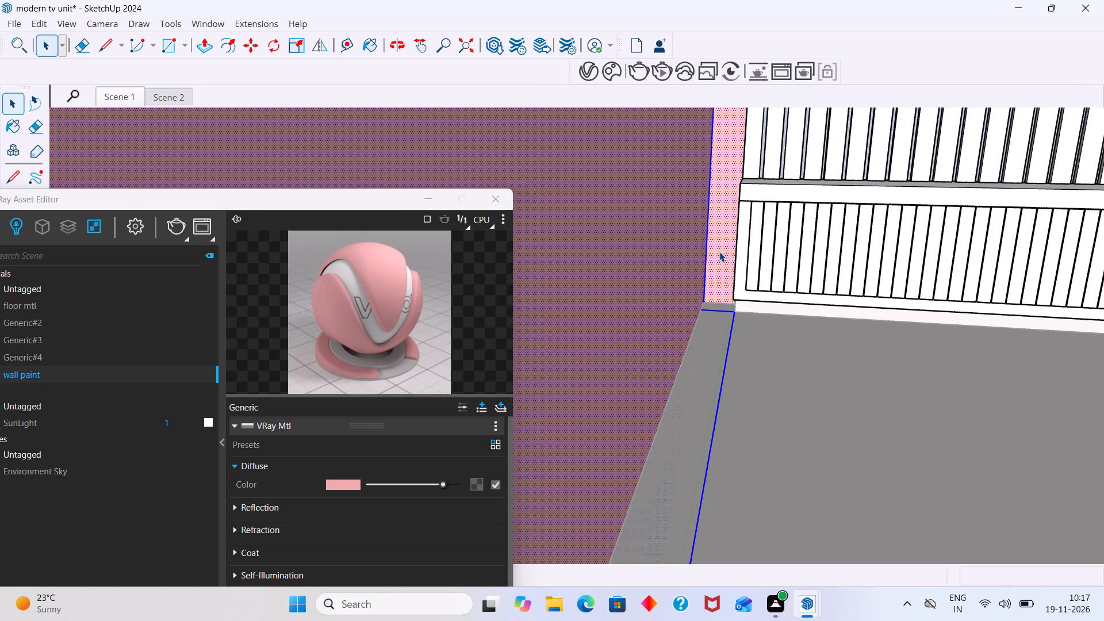
pyautogui.click(719, 252)
pyautogui.press('p')
pyautogui.click(720, 252)
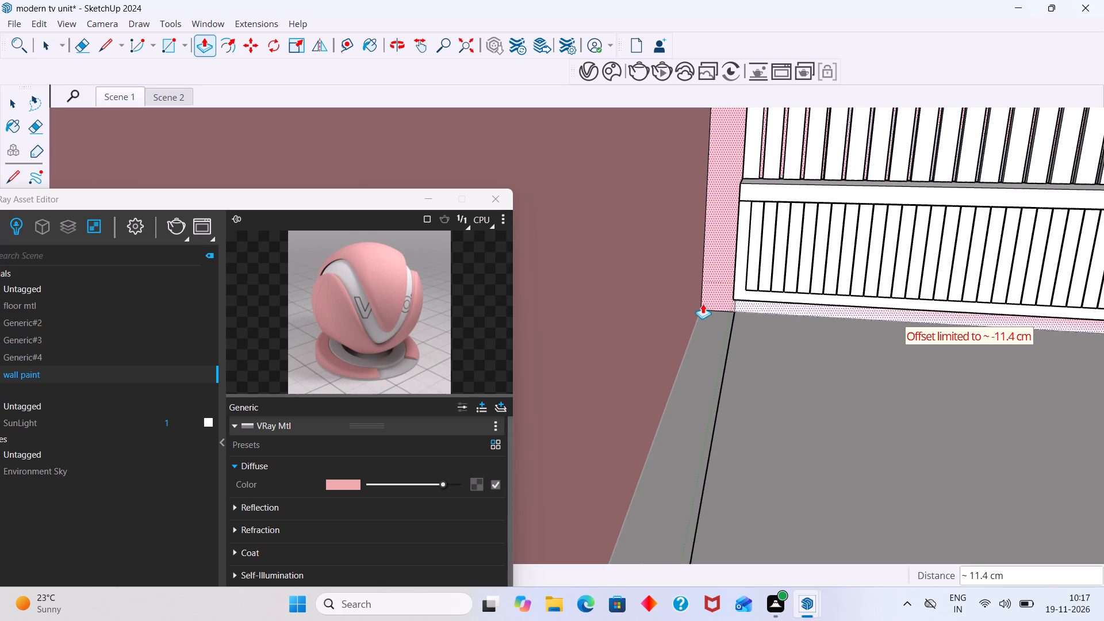
pyautogui.click(720, 260)
pyautogui.click(718, 292)
pyautogui.scroll(-2, 689, 346)
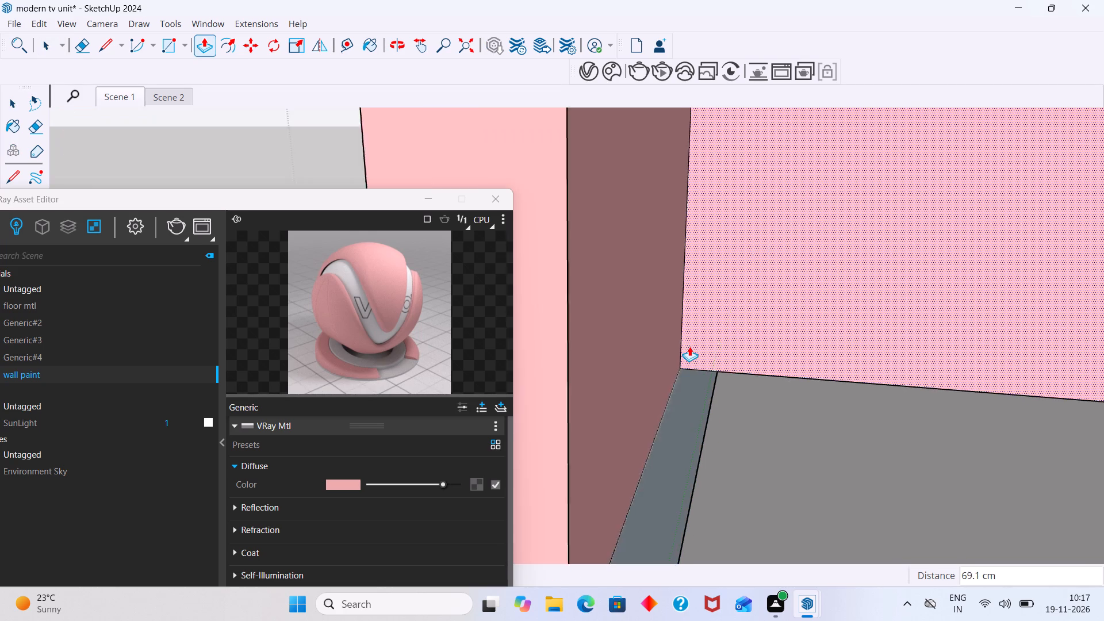
pyautogui.scroll(-7, 689, 346)
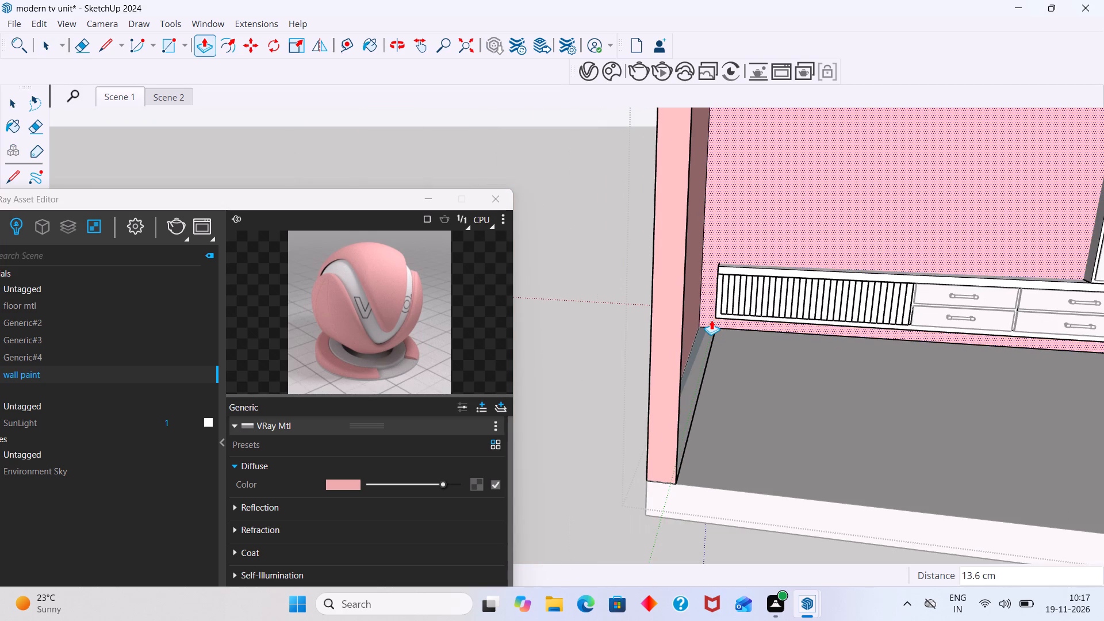
pyautogui.press('Escape')
pyautogui.press('space')
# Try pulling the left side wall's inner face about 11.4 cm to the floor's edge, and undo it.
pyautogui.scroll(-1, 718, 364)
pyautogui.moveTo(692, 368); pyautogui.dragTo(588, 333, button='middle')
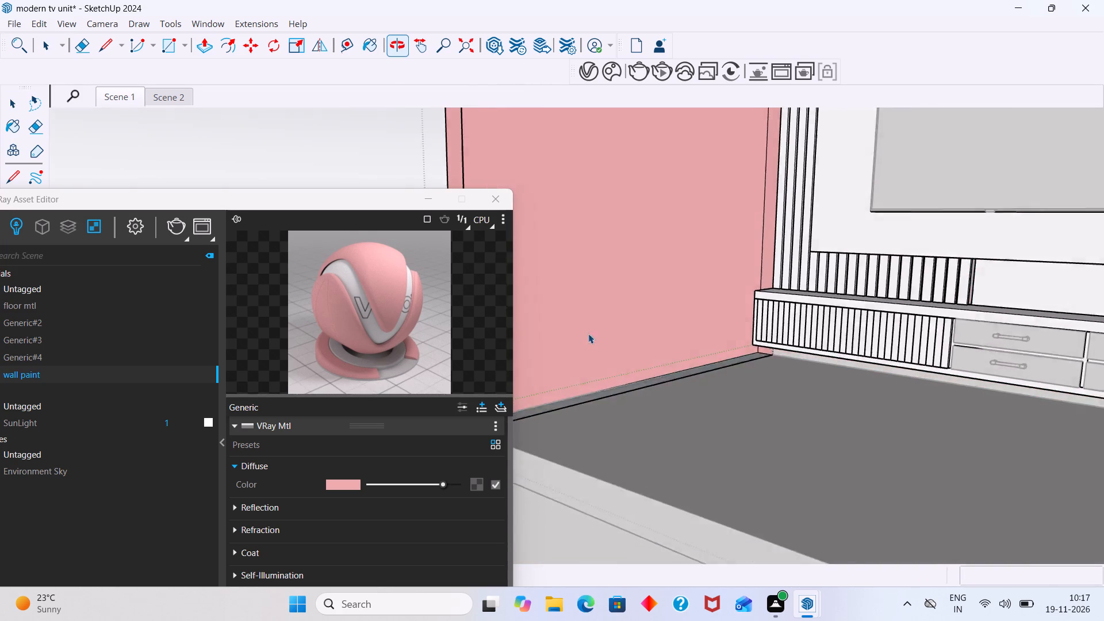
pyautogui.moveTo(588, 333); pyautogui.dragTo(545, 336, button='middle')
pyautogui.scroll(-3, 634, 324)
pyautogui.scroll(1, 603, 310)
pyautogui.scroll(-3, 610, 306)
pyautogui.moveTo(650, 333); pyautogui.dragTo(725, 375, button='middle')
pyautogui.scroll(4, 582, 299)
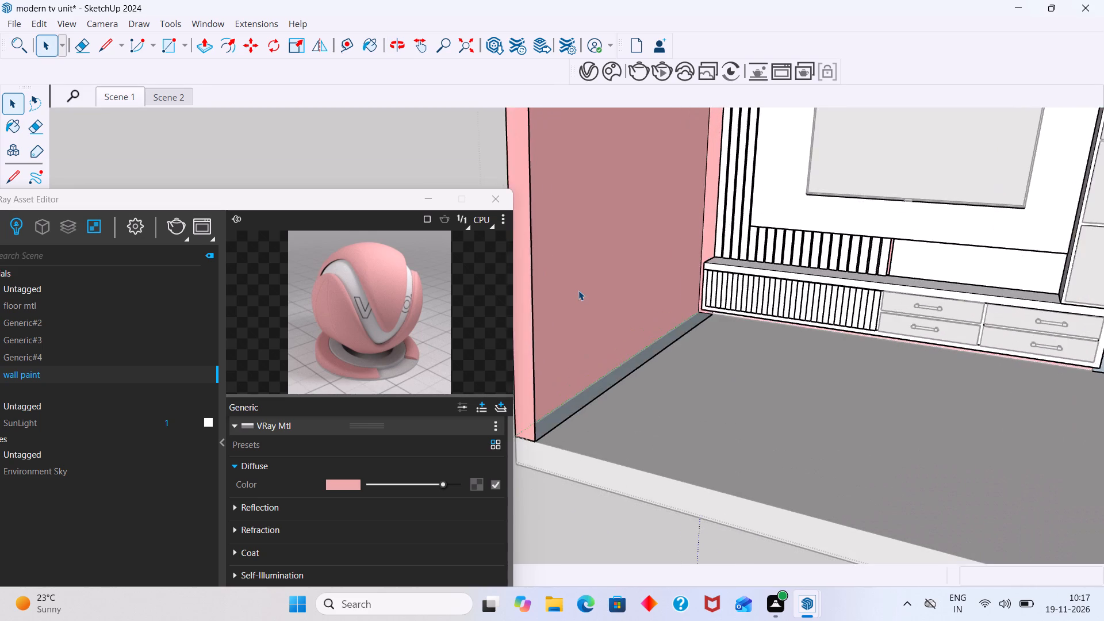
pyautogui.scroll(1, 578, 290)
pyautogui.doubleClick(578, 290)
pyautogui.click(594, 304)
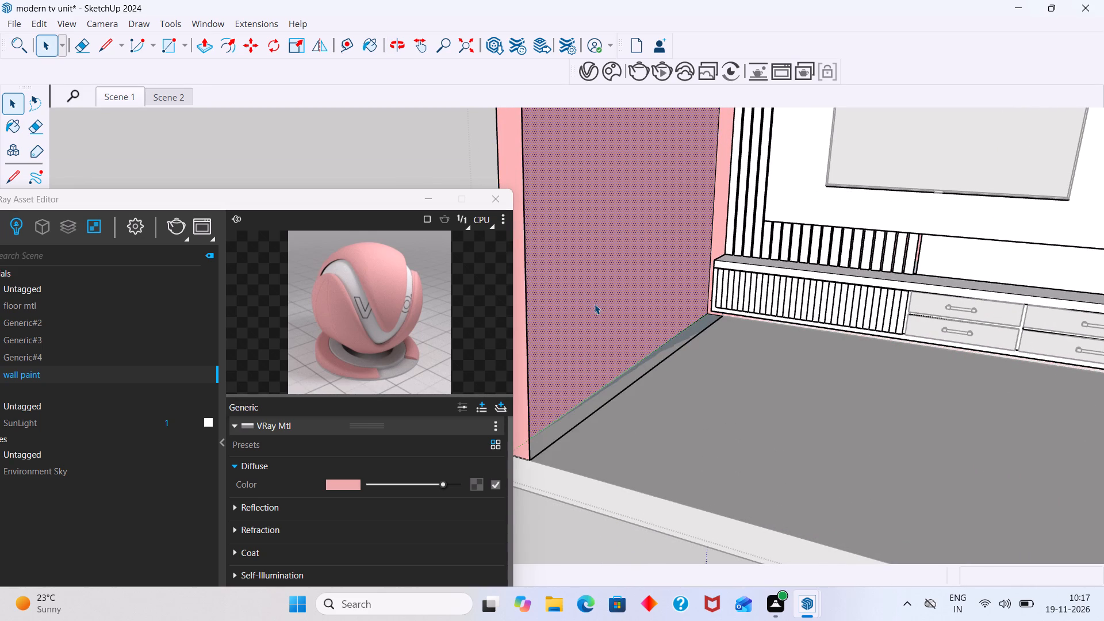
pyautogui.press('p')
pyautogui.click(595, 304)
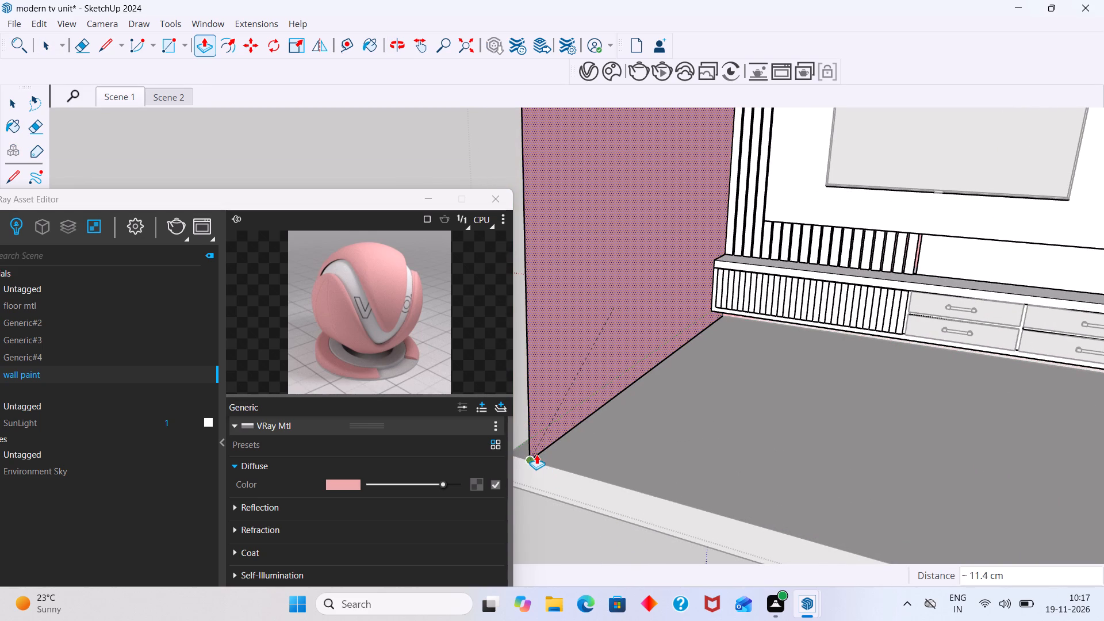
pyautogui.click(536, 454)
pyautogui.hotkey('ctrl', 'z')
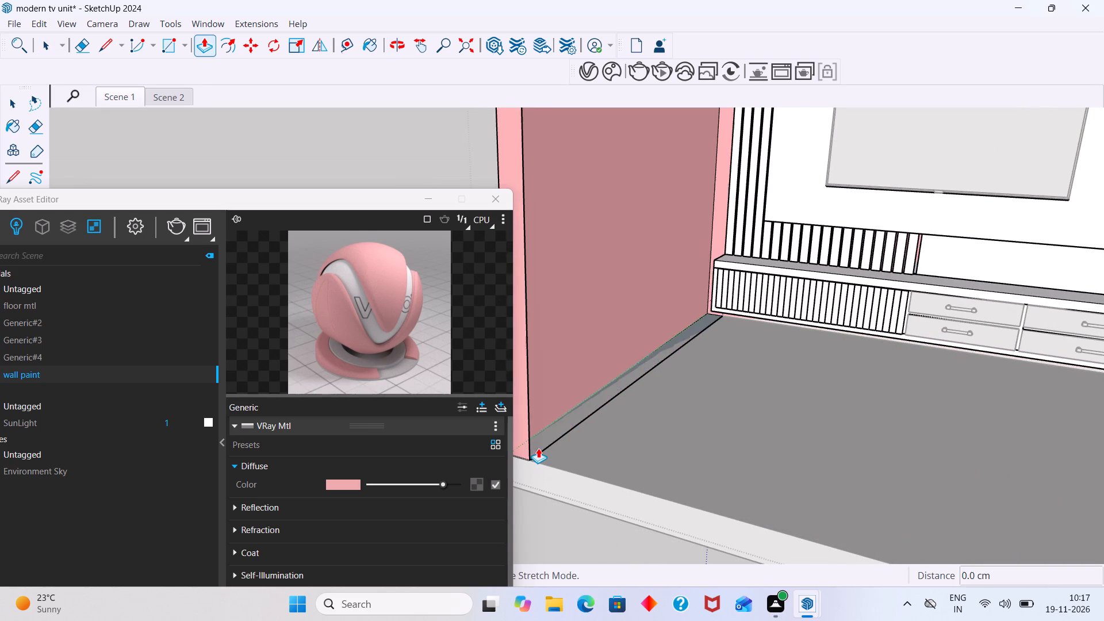
# Push/pull the left side wall's front end face 243.4 cm, ending at the ceiling corner beside the slatted panel.
pyautogui.scroll(-7, 618, 415)
pyautogui.moveTo(625, 405); pyautogui.dragTo(558, 376, button='middle')
pyautogui.scroll(-2, 573, 367)
pyautogui.keyDown('shift'); pyautogui.moveTo(680, 378); pyautogui.dragTo(701, 378, button='middle'); pyautogui.keyUp('shift')
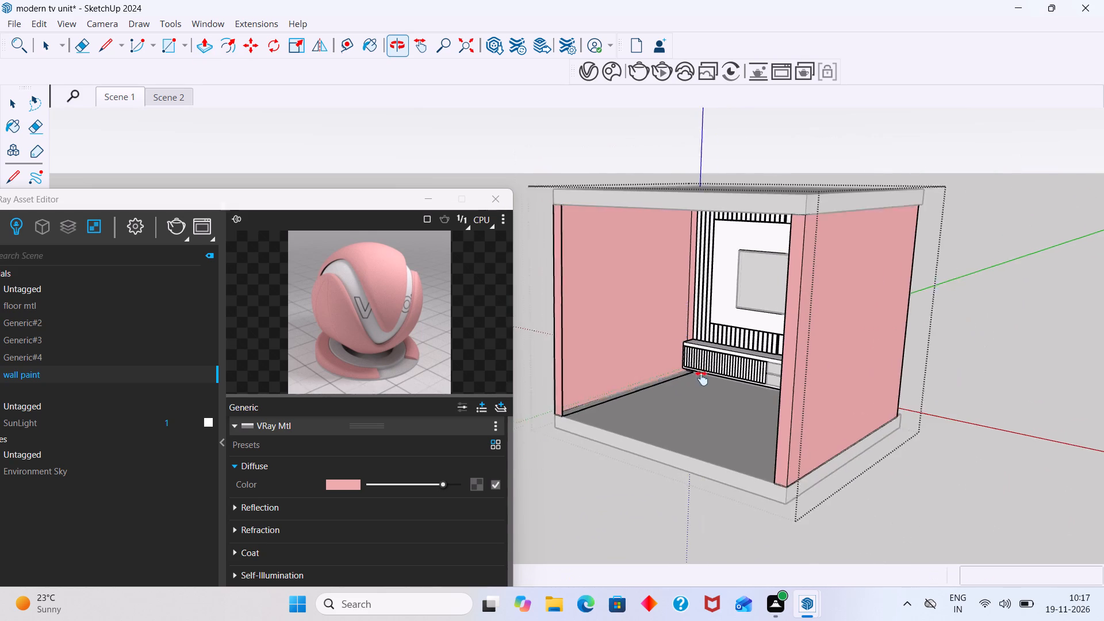
pyautogui.keyDown('shift'); pyautogui.moveTo(701, 378); pyautogui.dragTo(807, 388, button='middle'); pyautogui.keyUp('shift')
pyautogui.moveTo(746, 400); pyautogui.dragTo(503, 412, button='middle')
pyautogui.moveTo(628, 386); pyautogui.dragTo(666, 406, button='middle')
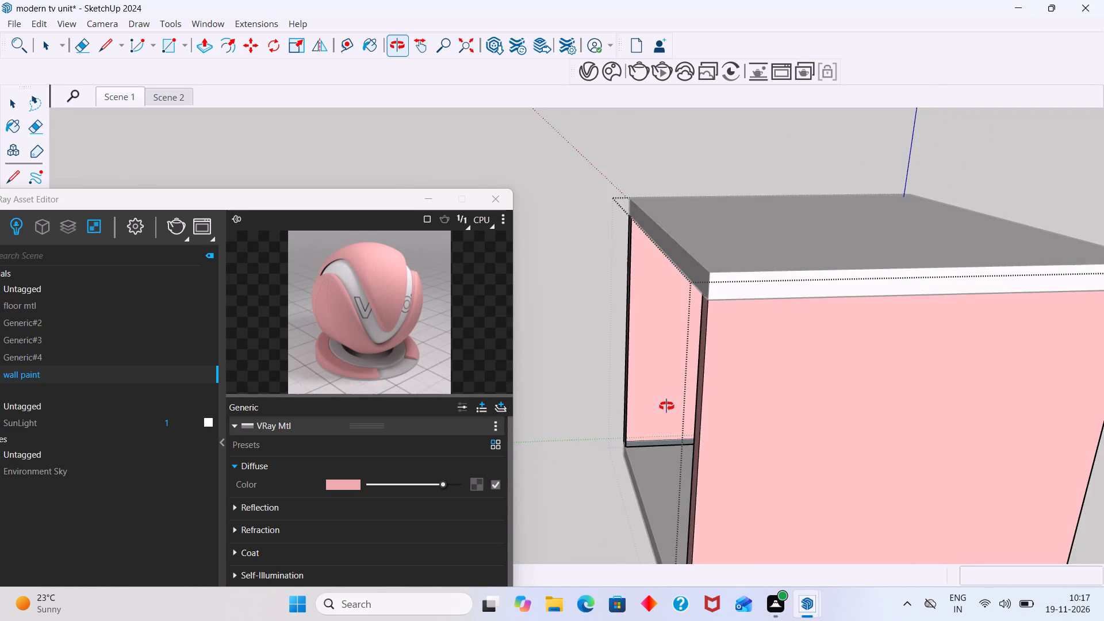
pyautogui.moveTo(666, 406); pyautogui.dragTo(666, 404, button='middle')
pyautogui.scroll(10, 635, 392)
pyautogui.moveTo(618, 382); pyautogui.dragTo(539, 372, button='middle')
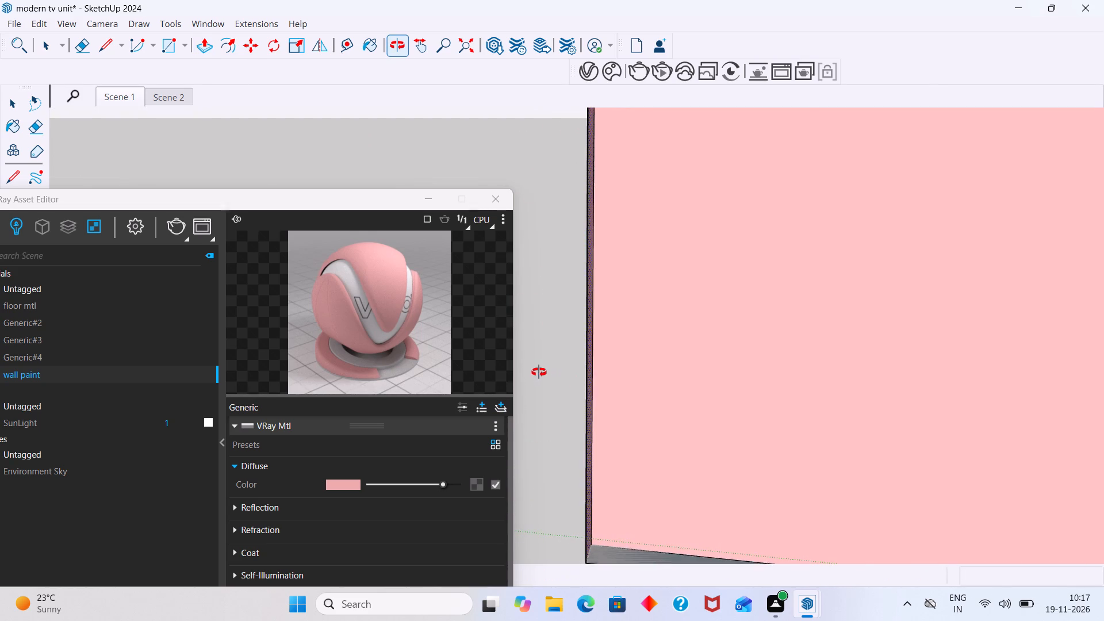
pyautogui.moveTo(539, 372); pyautogui.dragTo(549, 371, button='middle')
pyautogui.moveTo(615, 377); pyautogui.dragTo(577, 367, button='middle')
pyautogui.scroll(8, 594, 365)
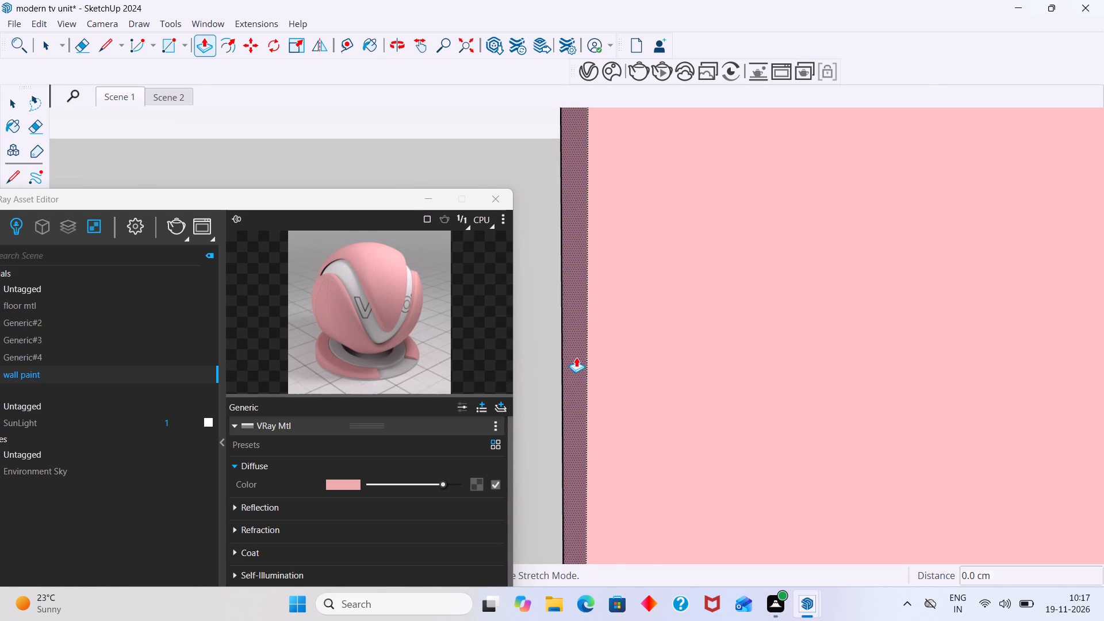
pyautogui.click(576, 357)
pyautogui.scroll(-9, 689, 386)
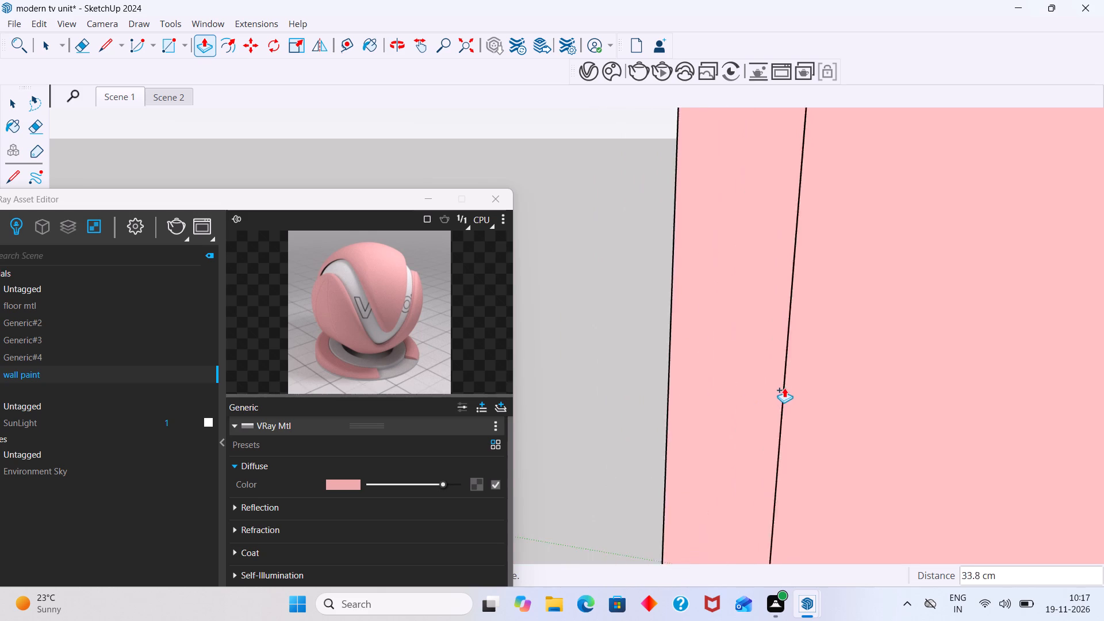
pyautogui.scroll(-13, 784, 388)
pyautogui.moveTo(718, 398); pyautogui.dragTo(842, 410, button='middle')
pyautogui.scroll(-12, 793, 410)
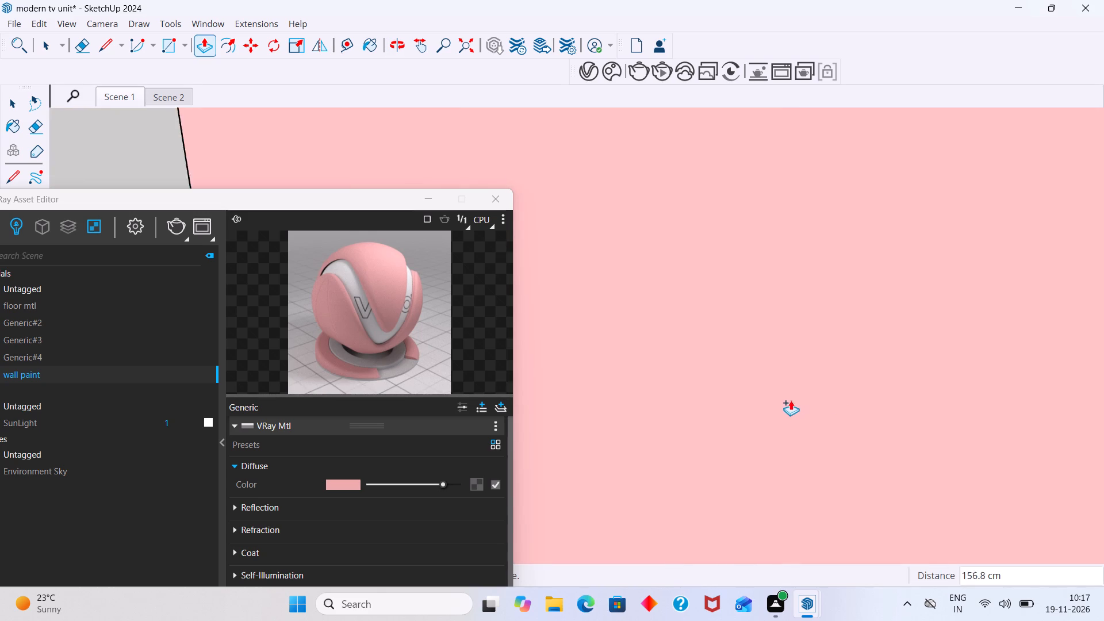
pyautogui.scroll(-20, 791, 400)
pyautogui.scroll(-4, 791, 400)
pyautogui.moveTo(624, 381); pyautogui.dragTo(896, 334, button='middle')
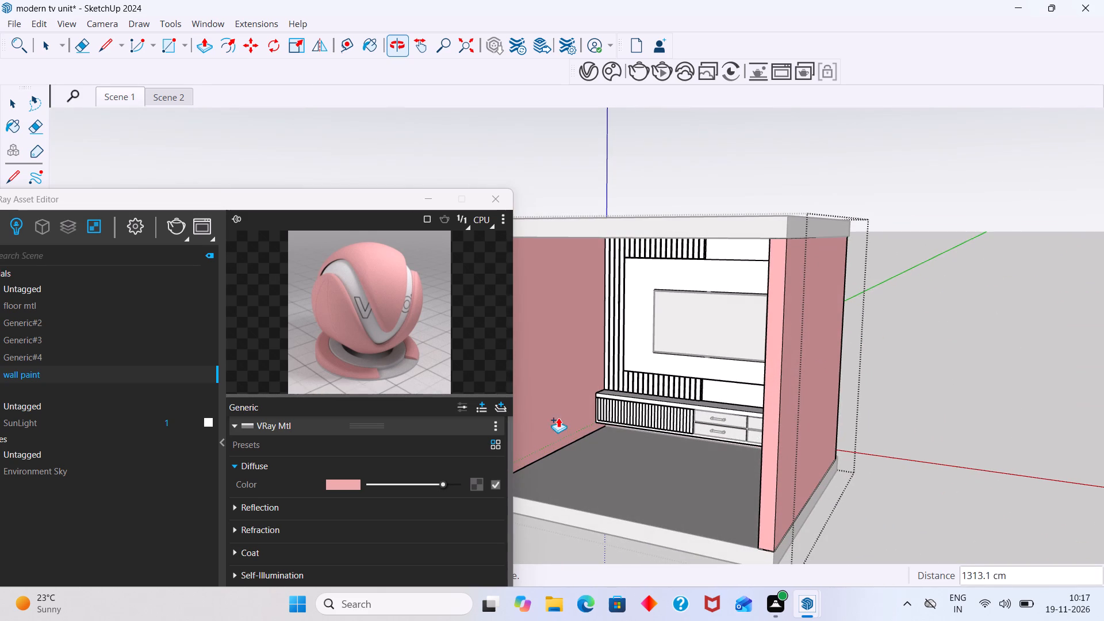
pyautogui.scroll(5, 558, 417)
pyautogui.moveTo(594, 434); pyautogui.dragTo(640, 375, button='middle')
pyautogui.scroll(4, 609, 432)
pyautogui.moveTo(599, 405); pyautogui.dragTo(605, 368, button='middle')
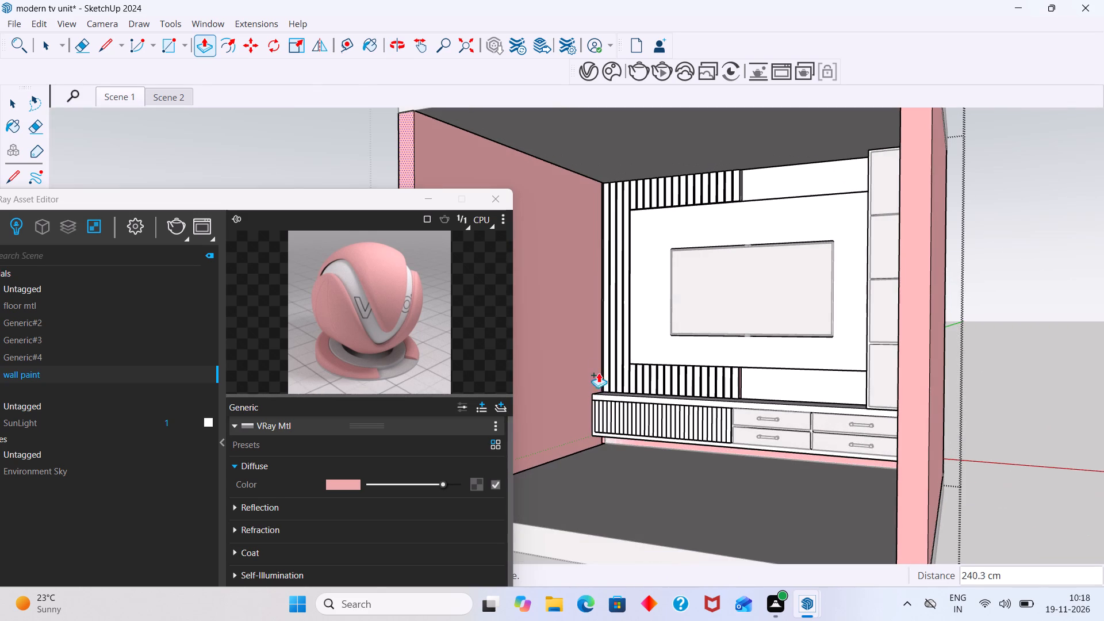
pyautogui.scroll(14, 601, 174)
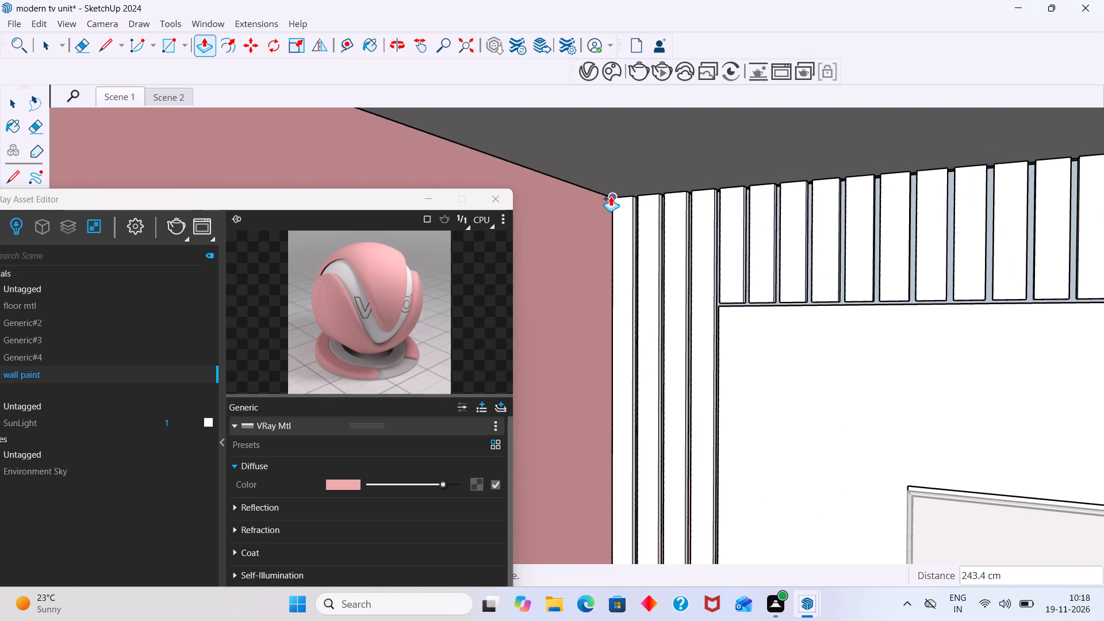
pyautogui.click(611, 196)
pyautogui.press('space')
pyautogui.scroll(-3, 639, 255)
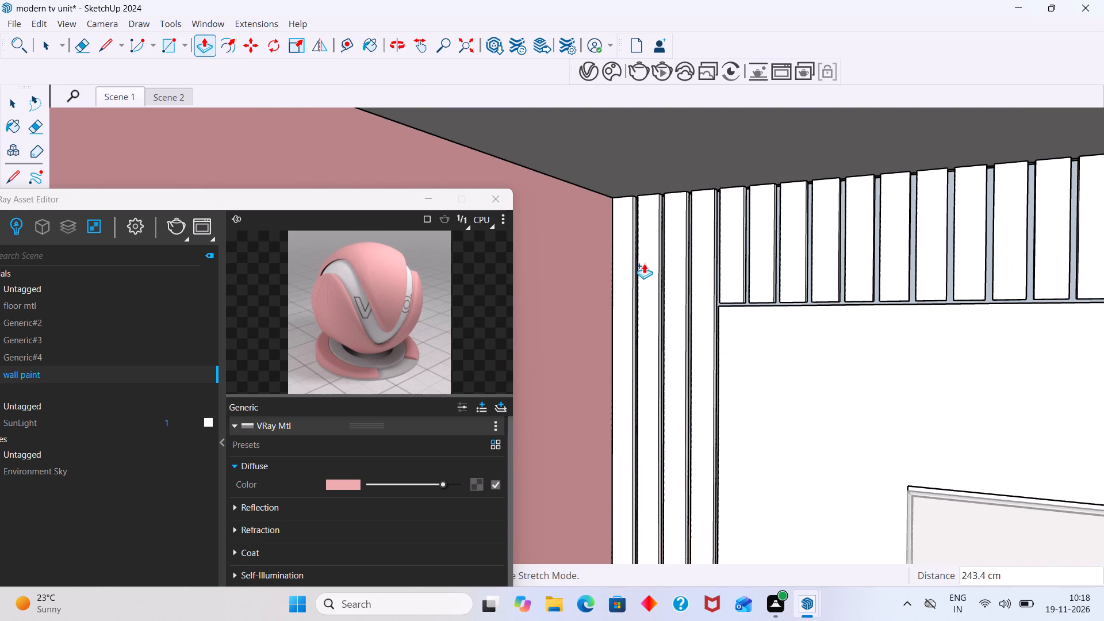
pyautogui.scroll(-20, 639, 263)
pyautogui.scroll(-7, 639, 263)
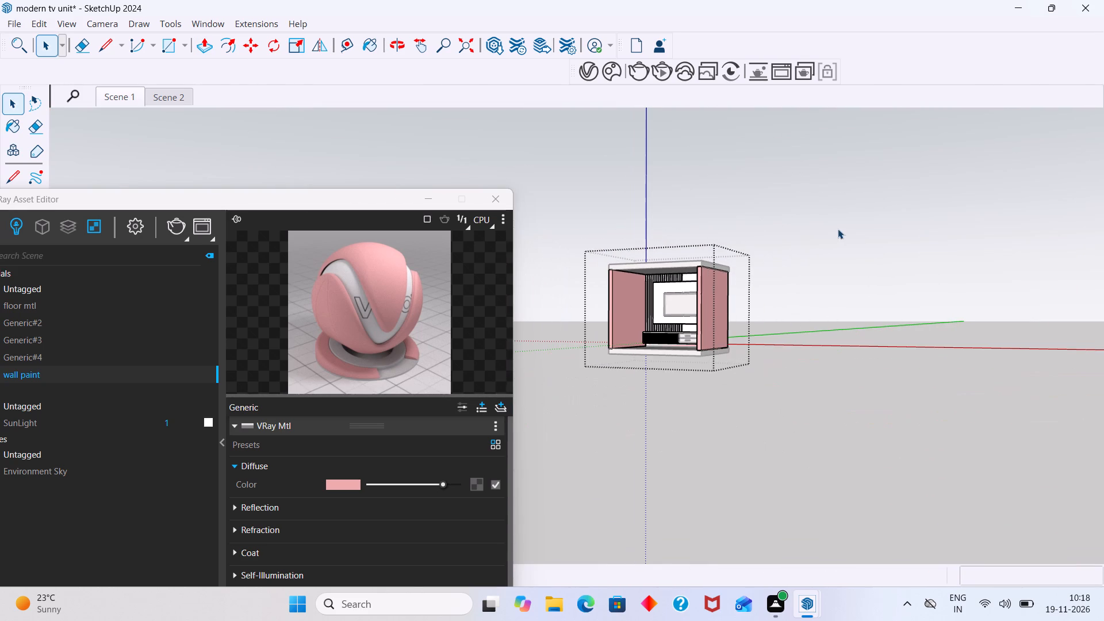
# Close the wall group and examine the TV unit, side walls and floor from the room's open front.
pyautogui.click(838, 229)
pyautogui.scroll(2, 682, 275)
pyautogui.click(787, 222)
pyautogui.press('Escape')
pyautogui.press('Escape')
pyautogui.moveTo(692, 335); pyautogui.dragTo(834, 384, button='middle')
pyautogui.scroll(3, 722, 312)
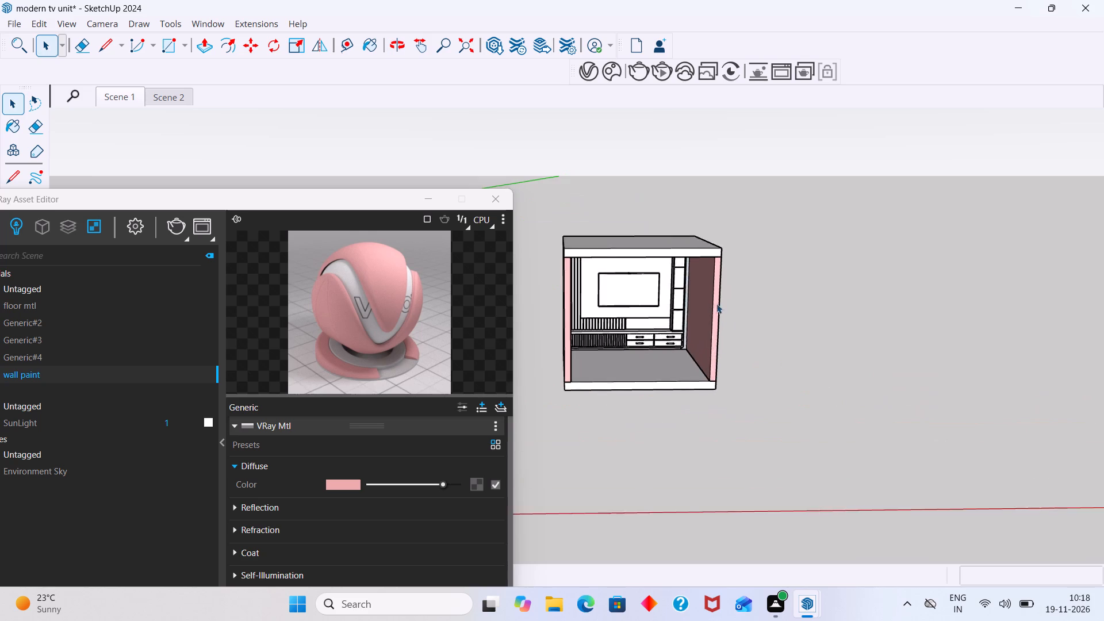
pyautogui.scroll(15, 716, 304)
pyautogui.scroll(-8, 666, 281)
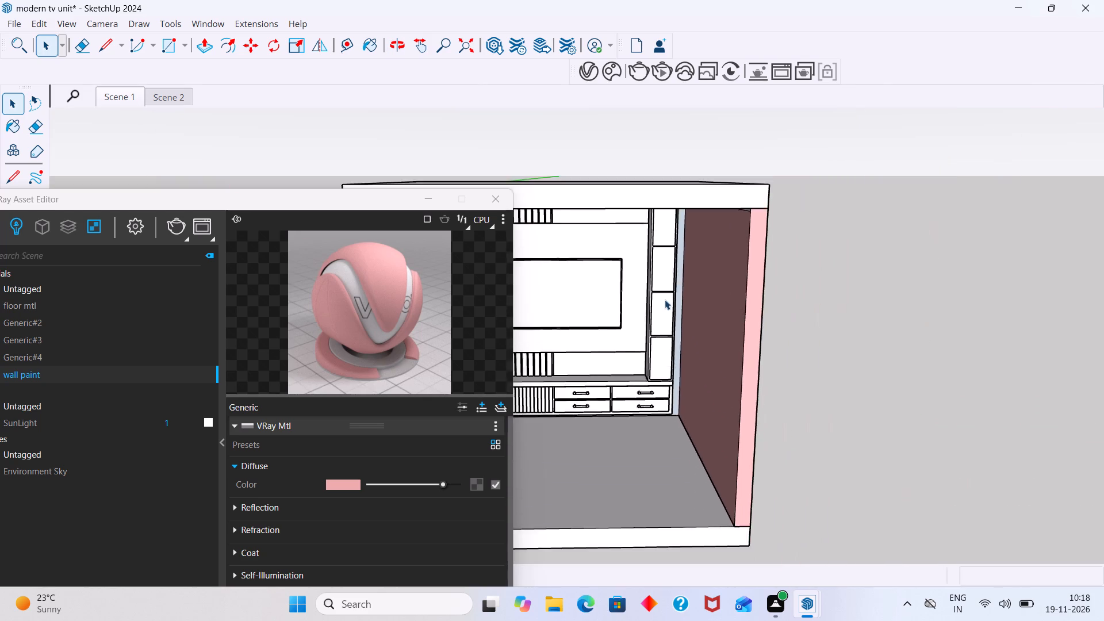
pyautogui.keyDown('shift'); pyautogui.moveTo(665, 300); pyautogui.dragTo(846, 303, button='middle'); pyautogui.keyUp('shift')
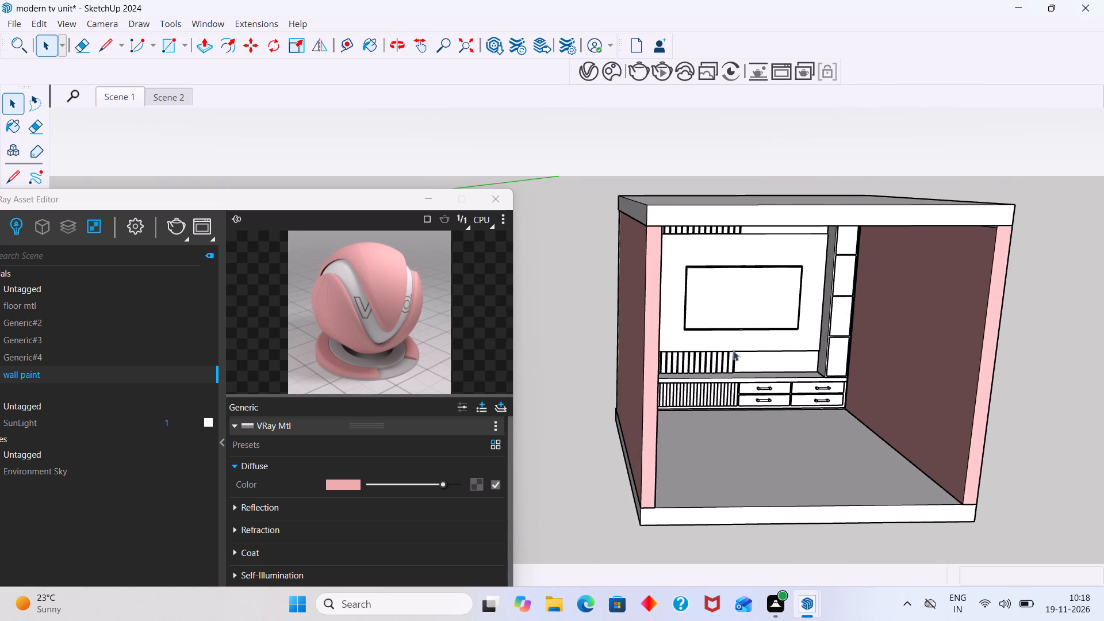
pyautogui.moveTo(708, 383); pyautogui.dragTo(645, 379, button='middle')
pyautogui.scroll(2, 739, 390)
pyautogui.scroll(2, 674, 367)
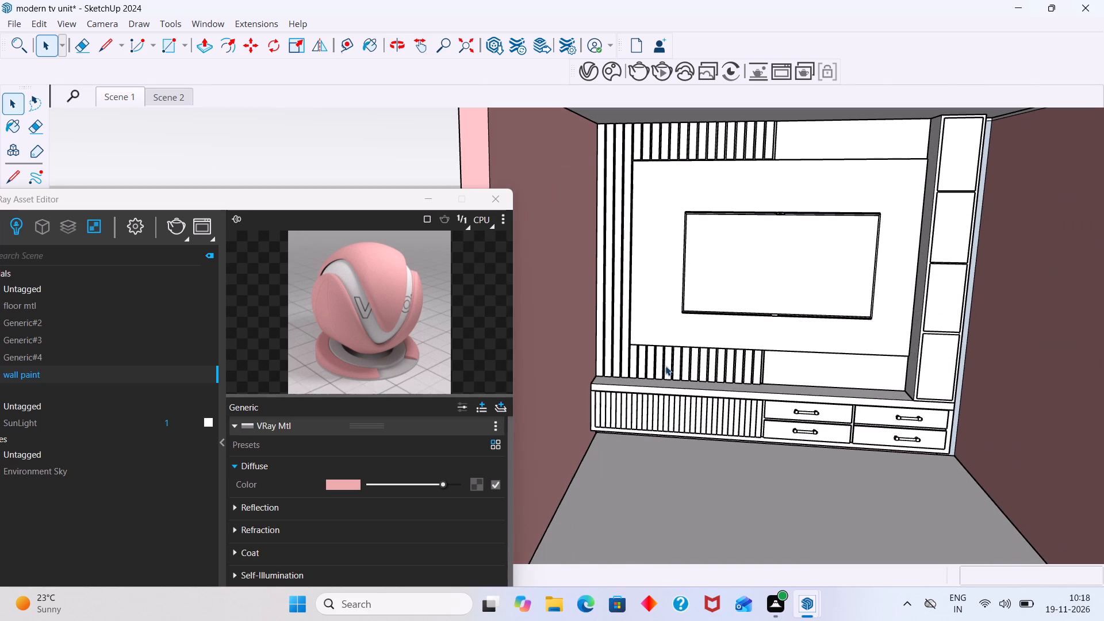
pyautogui.scroll(-2, 664, 366)
pyautogui.moveTo(683, 355); pyautogui.dragTo(711, 344, button='middle')
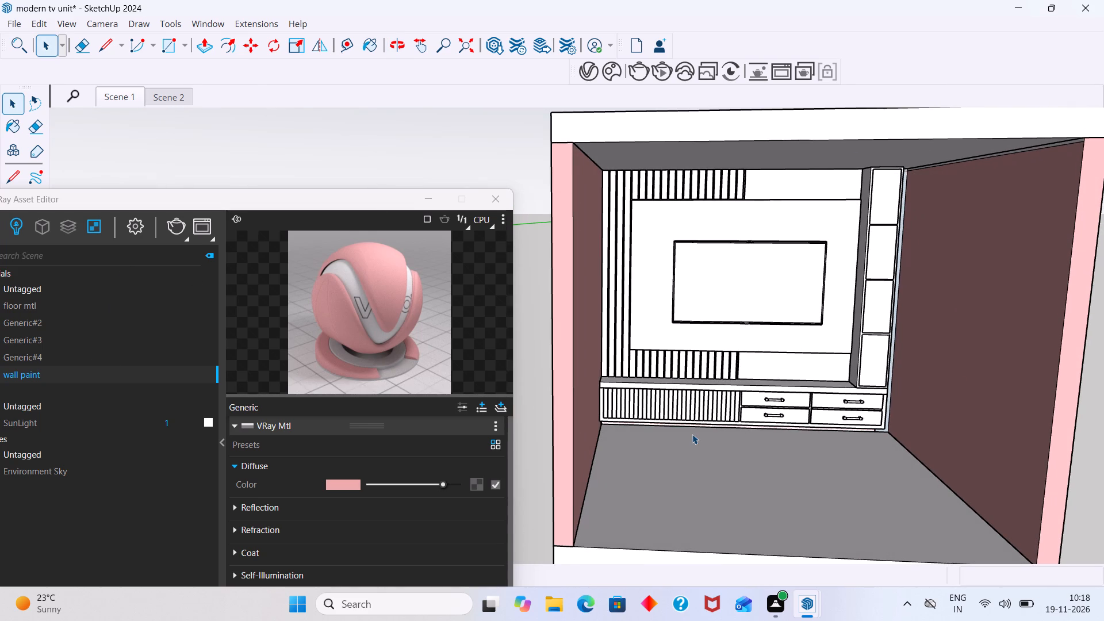
pyautogui.keyDown('shift'); pyautogui.moveTo(692, 434); pyautogui.dragTo(697, 330, button='middle'); pyautogui.keyUp('shift')
pyautogui.moveTo(722, 346); pyautogui.dragTo(803, 381, button='middle')
pyautogui.scroll(2, 725, 372)
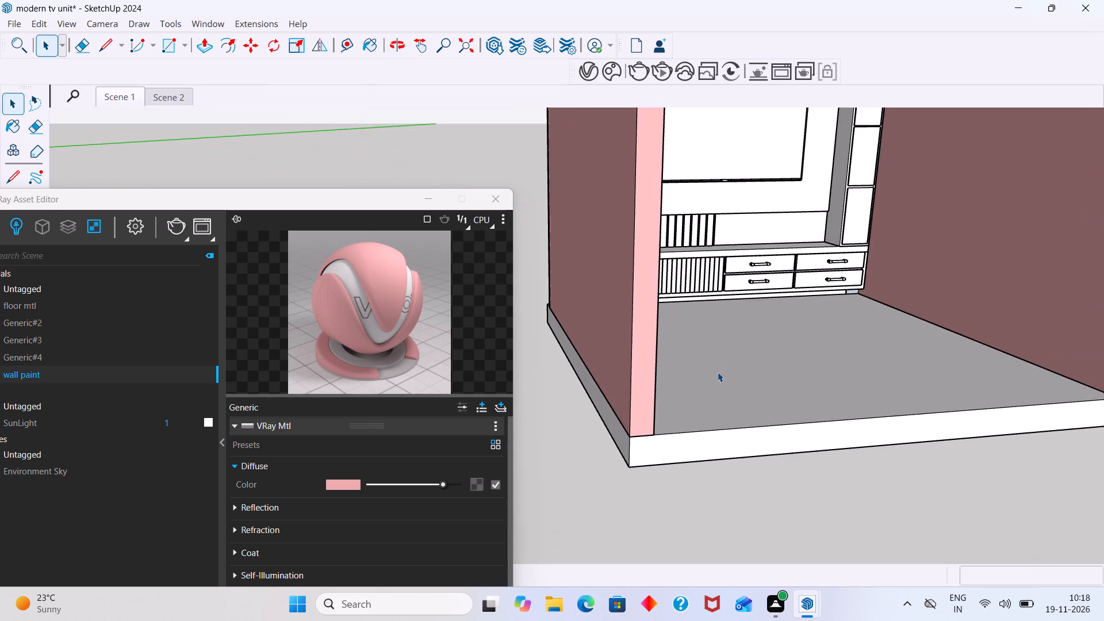
# Open the floor group, select its top face and apply the floor mtl material to it.
pyautogui.moveTo(715, 374); pyautogui.dragTo(650, 379, button='middle')
pyautogui.scroll(2, 650, 380)
pyautogui.click(649, 385)
pyautogui.tripleClick(654, 404)
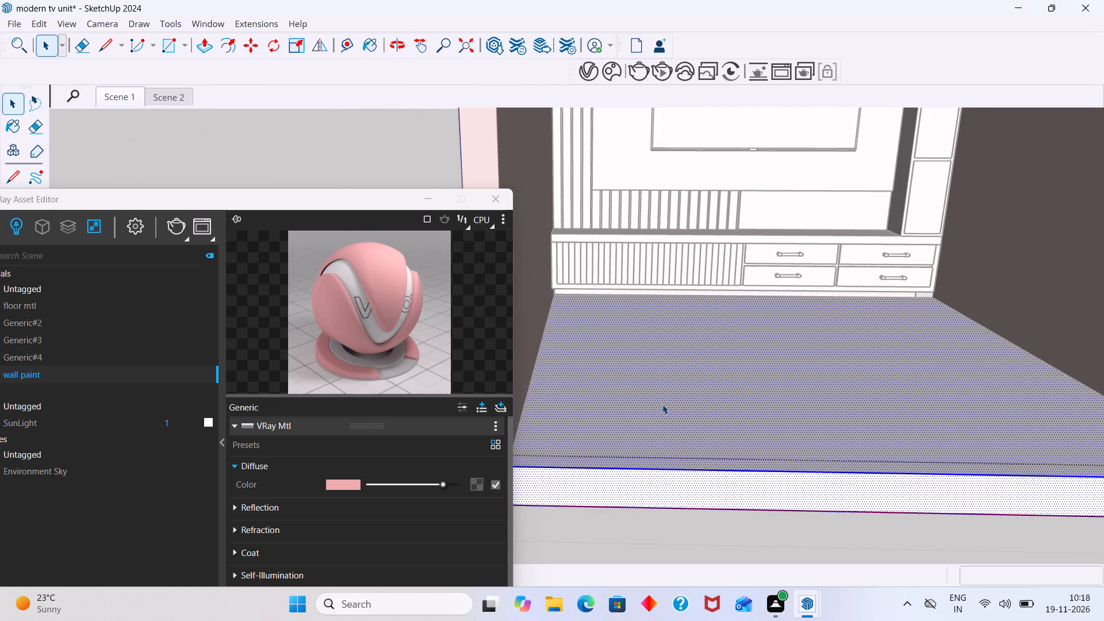
pyautogui.click(665, 407)
pyautogui.scroll(-10, 670, 398)
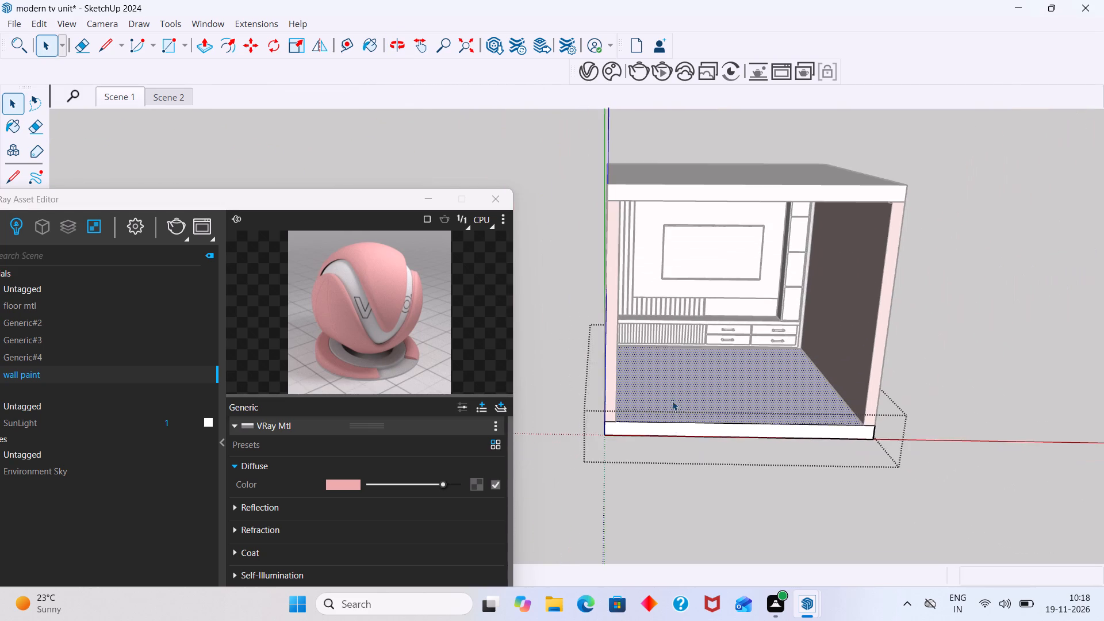
pyautogui.click(670, 471)
pyautogui.doubleClick(654, 388)
pyautogui.click(654, 412)
pyautogui.scroll(-4, 408, 491)
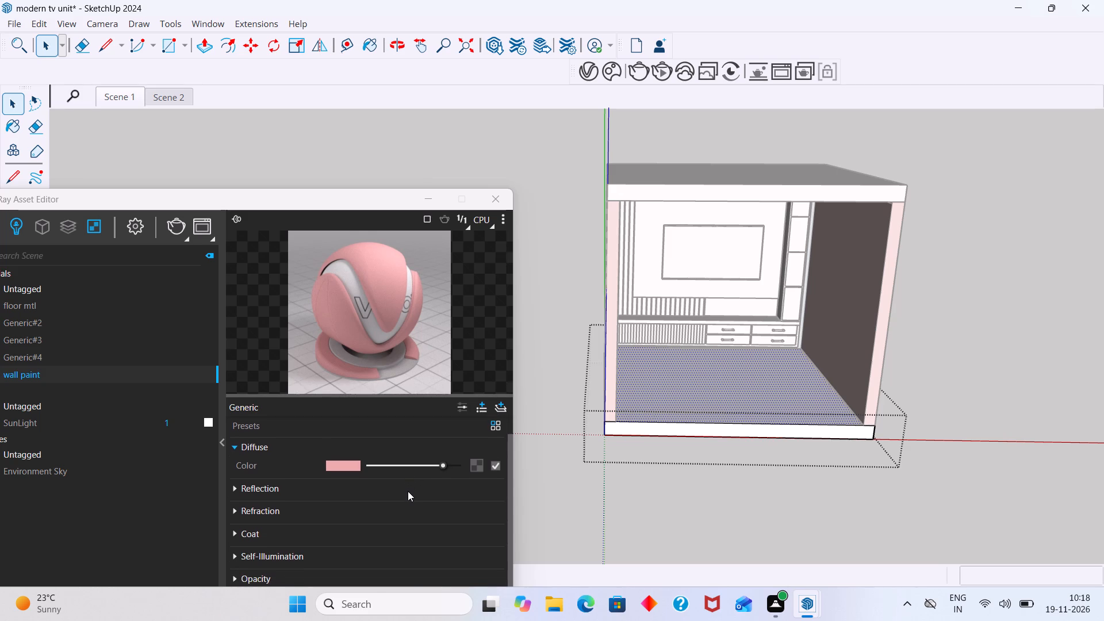
pyautogui.scroll(-1, 408, 491)
pyautogui.scroll(2, 329, 438)
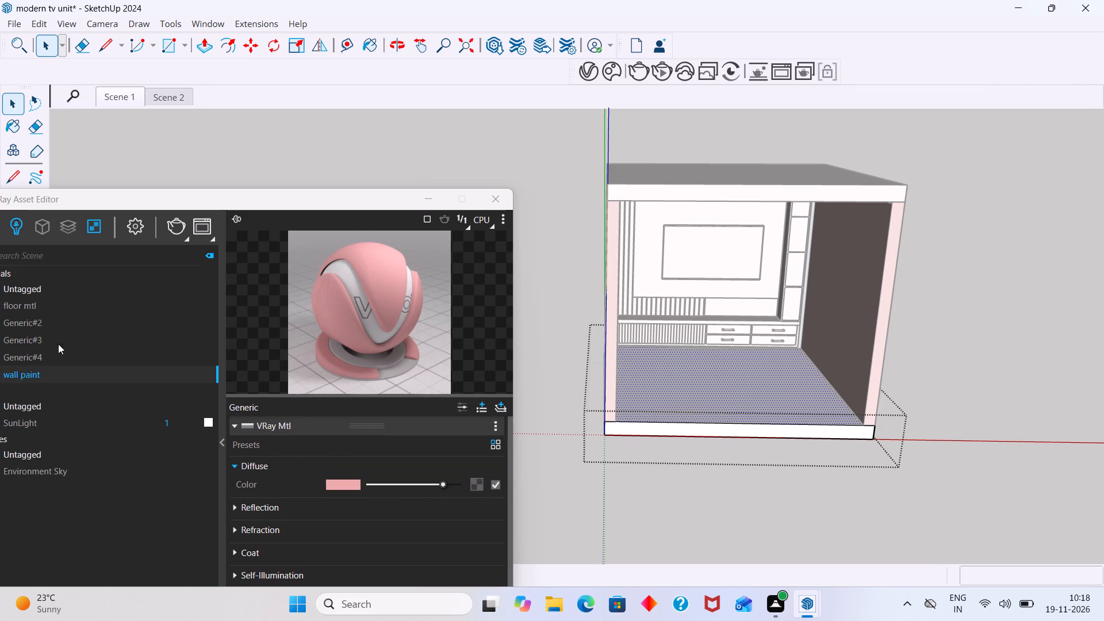
pyautogui.rightClick(48, 305)
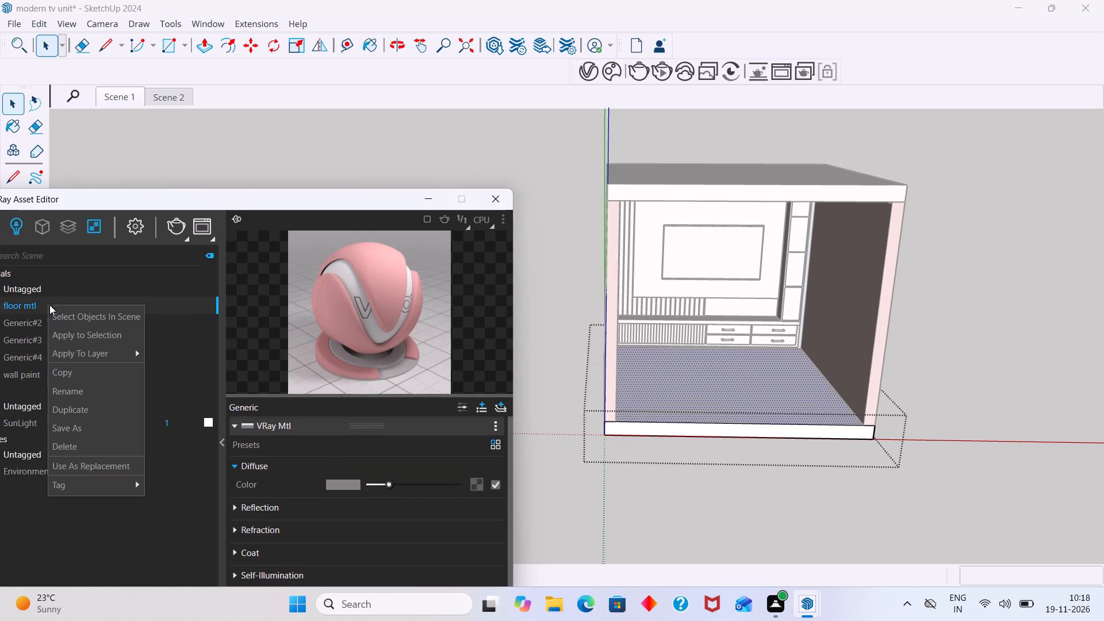
pyautogui.click(90, 336)
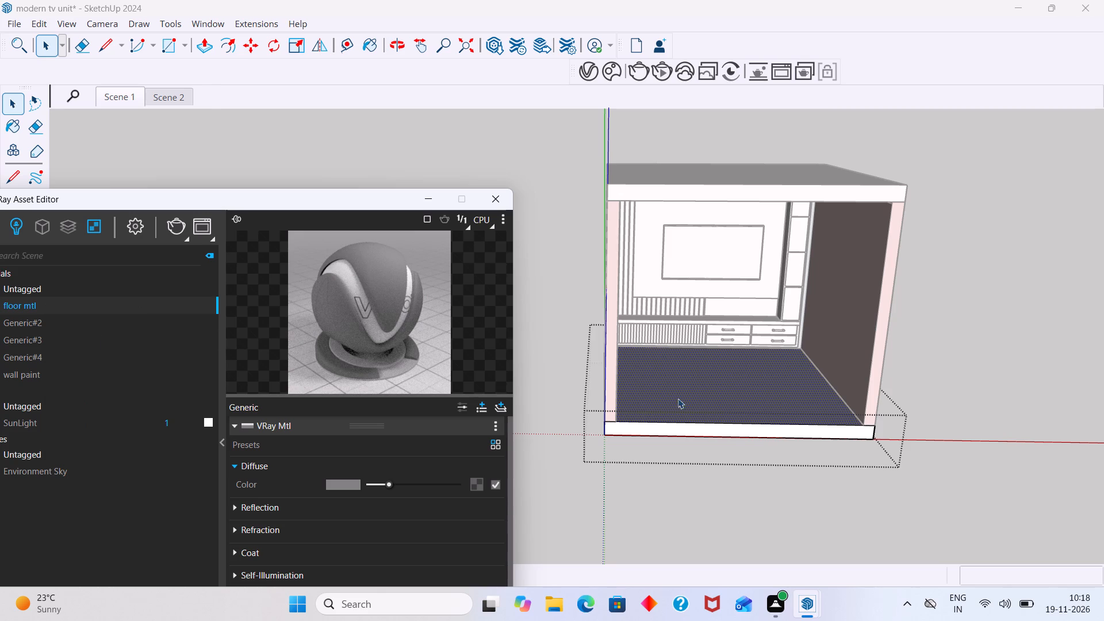
# Load the marble image WhatsApp Image 2026-11-18 at 10.53.11 PM as the bitmap for floor mtl's diffuse color.
pyautogui.moveTo(693, 464); pyautogui.dragTo(815, 477, button='middle')
pyautogui.scroll(2, 729, 367)
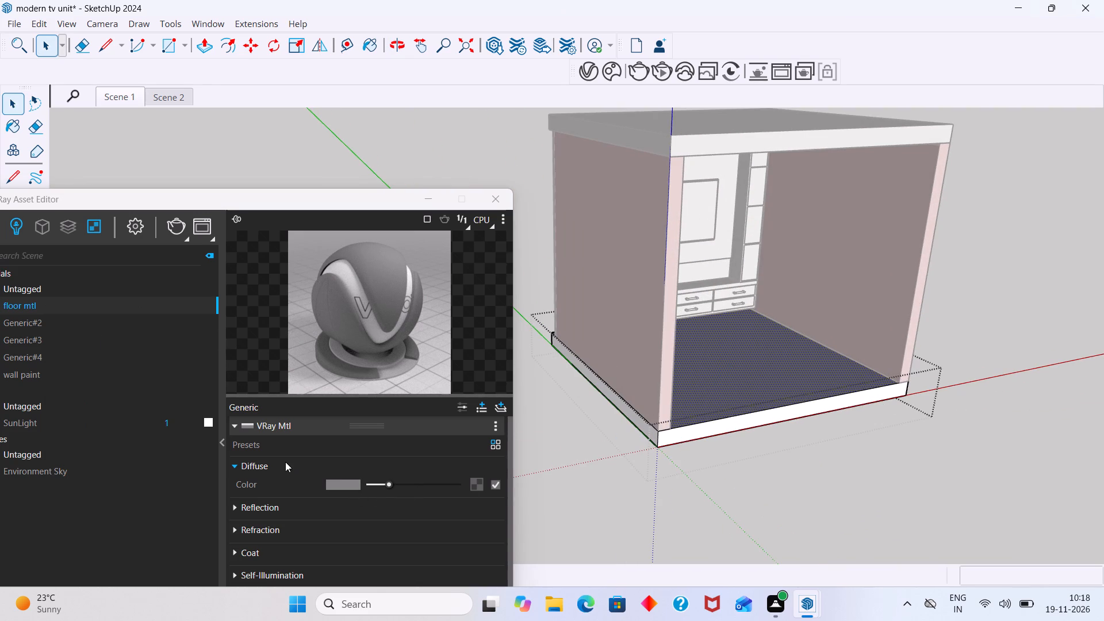
pyautogui.click(251, 463)
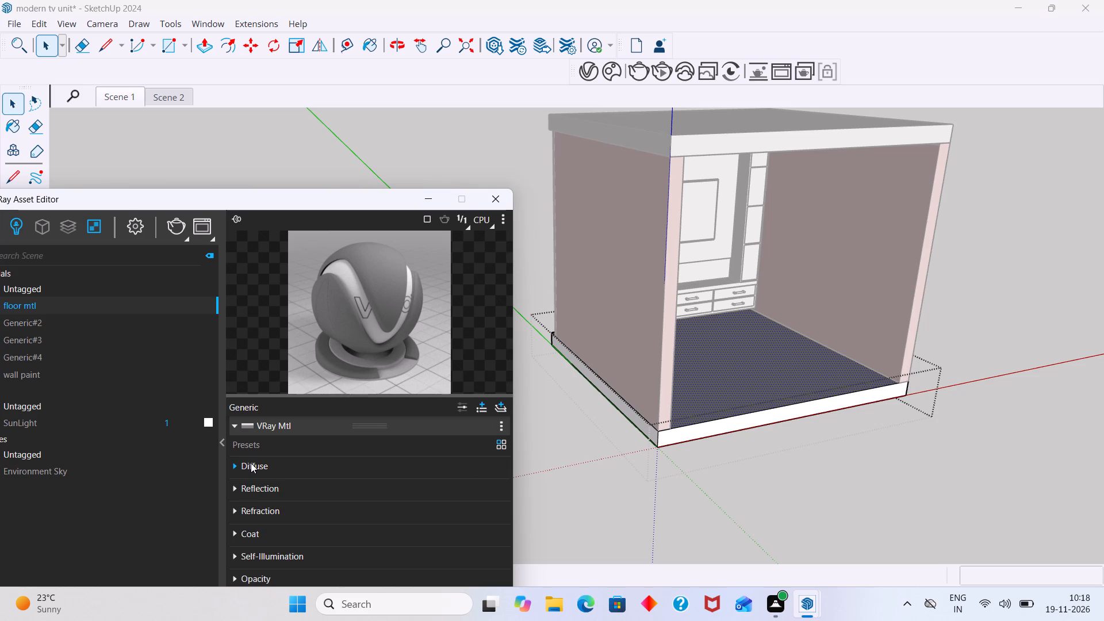
pyautogui.click(251, 463)
pyautogui.scroll(-2, 355, 480)
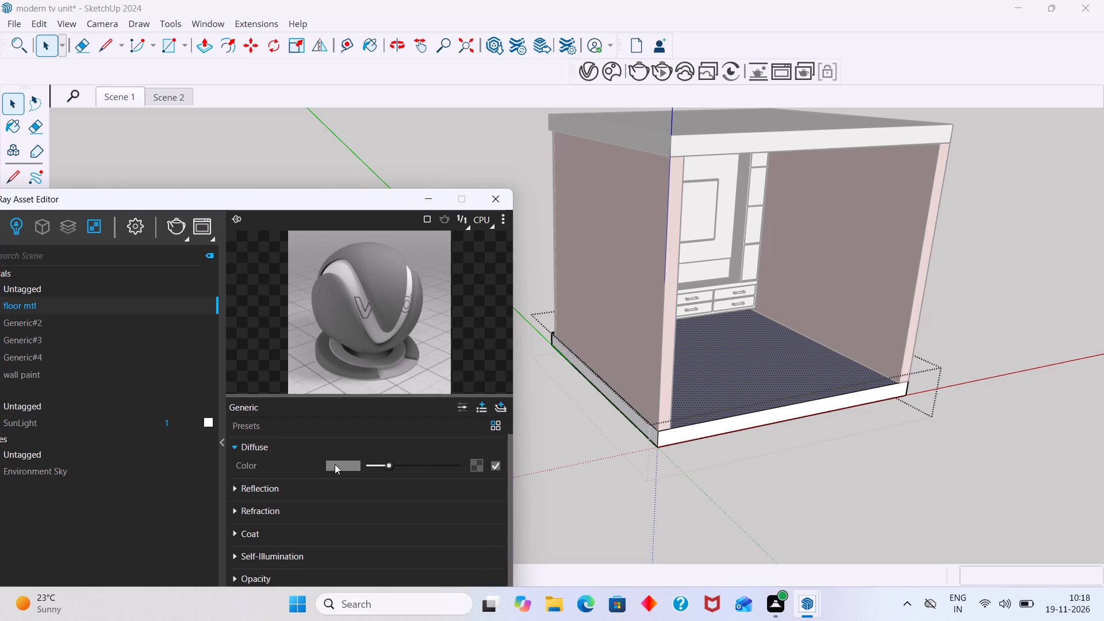
pyautogui.scroll(-3, 337, 460)
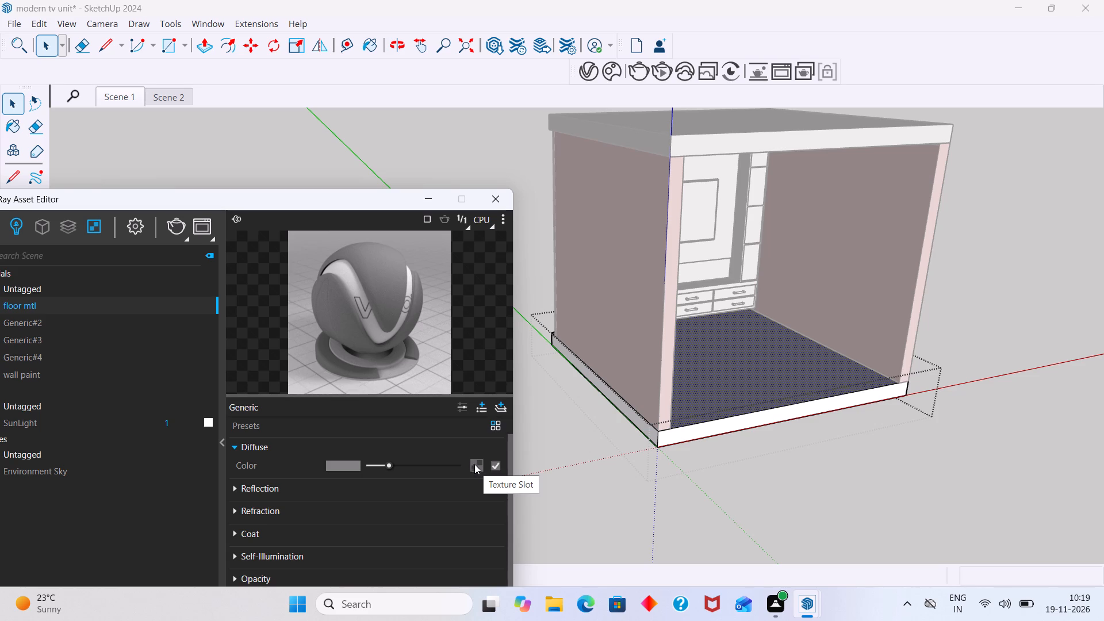
pyautogui.doubleClick(476, 466)
pyautogui.scroll(3, 411, 276)
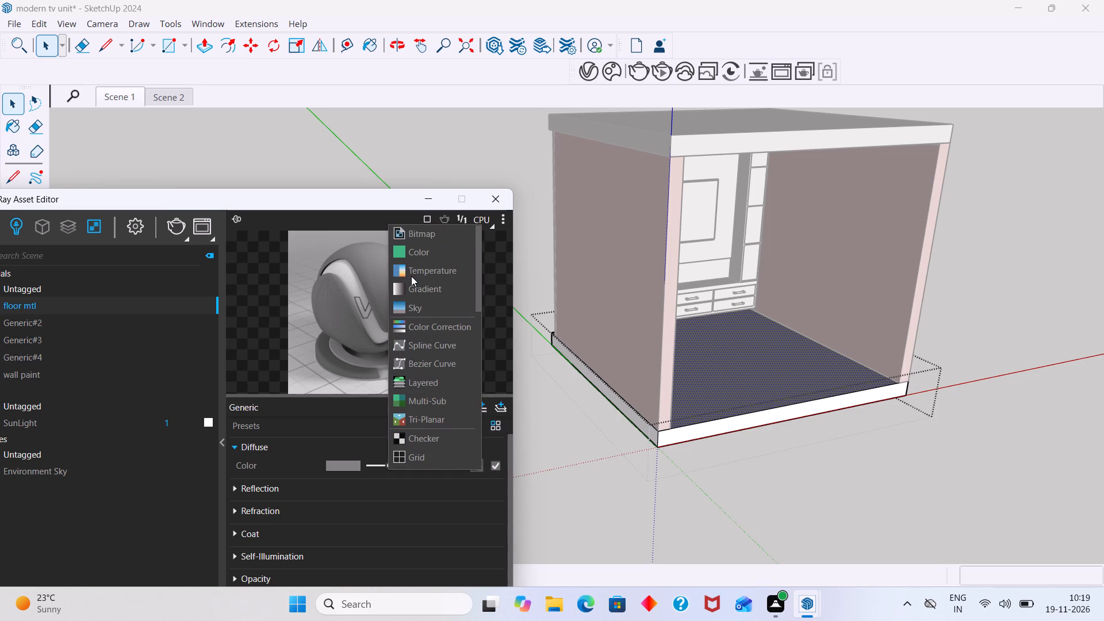
pyautogui.scroll(1, 411, 276)
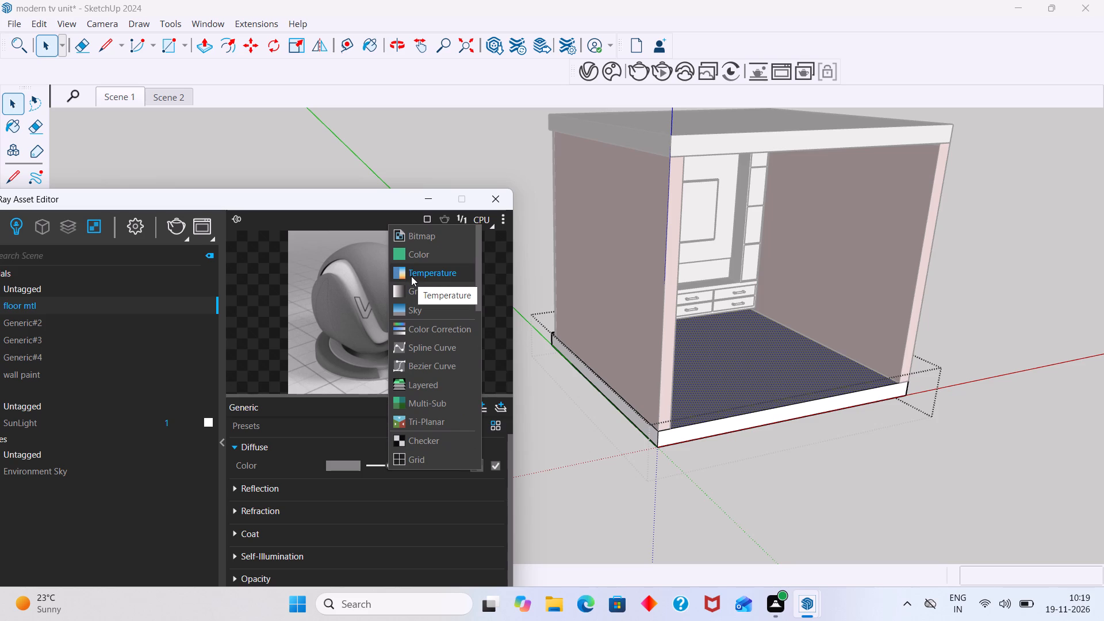
pyautogui.click(416, 234)
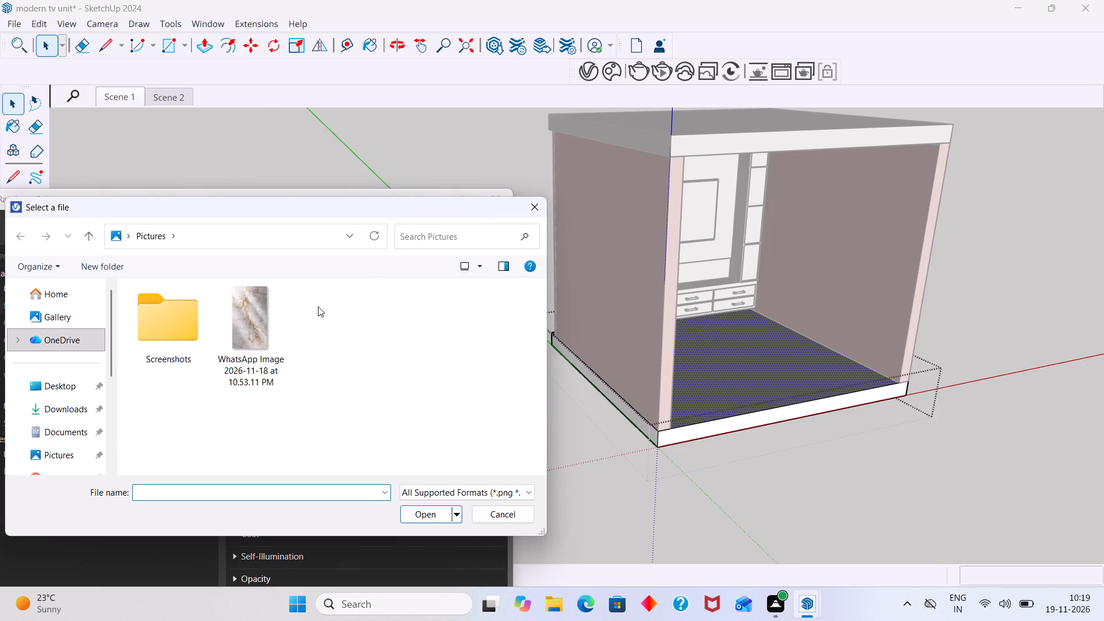
pyautogui.click(255, 330)
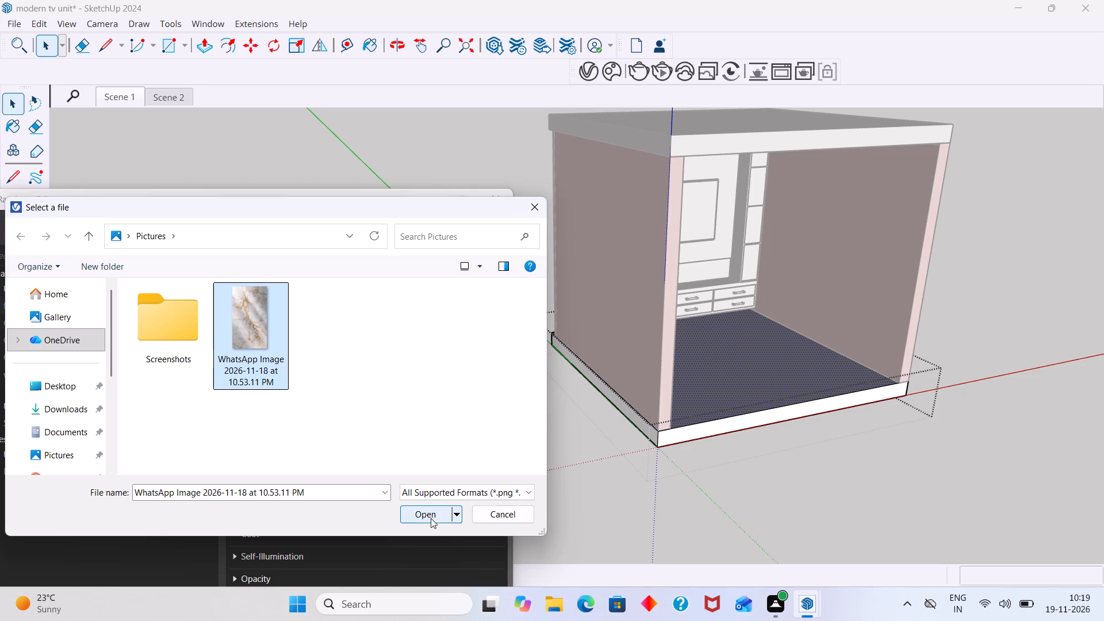
pyautogui.click(430, 517)
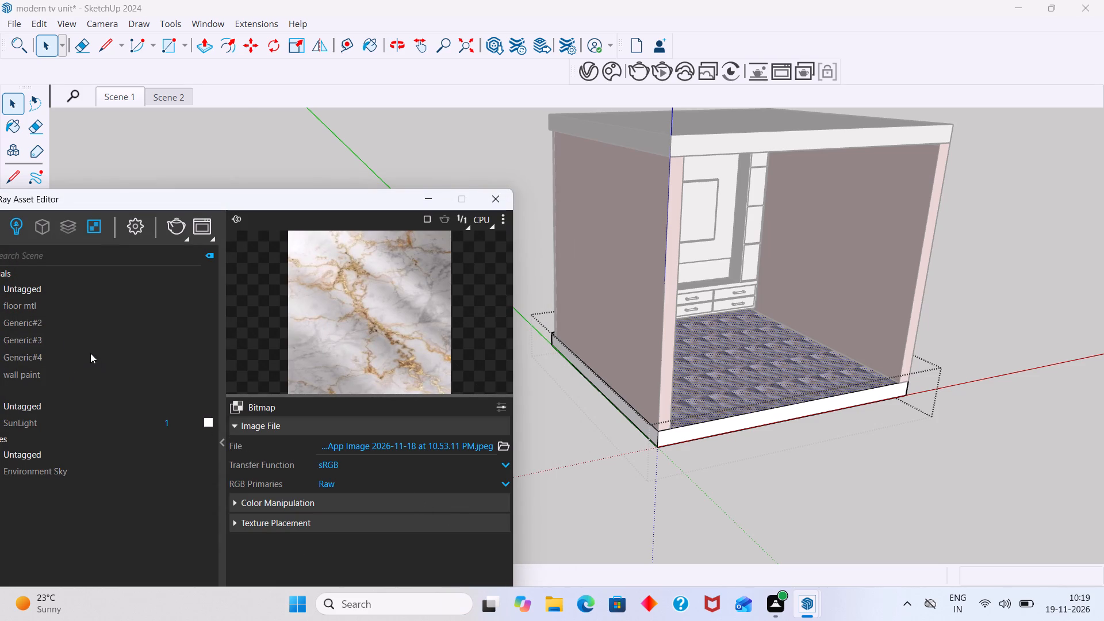
# Apply the marble-textured floor mtl to the selected floor face again and close the floor group.
pyautogui.rightClick(75, 304)
pyautogui.click(115, 334)
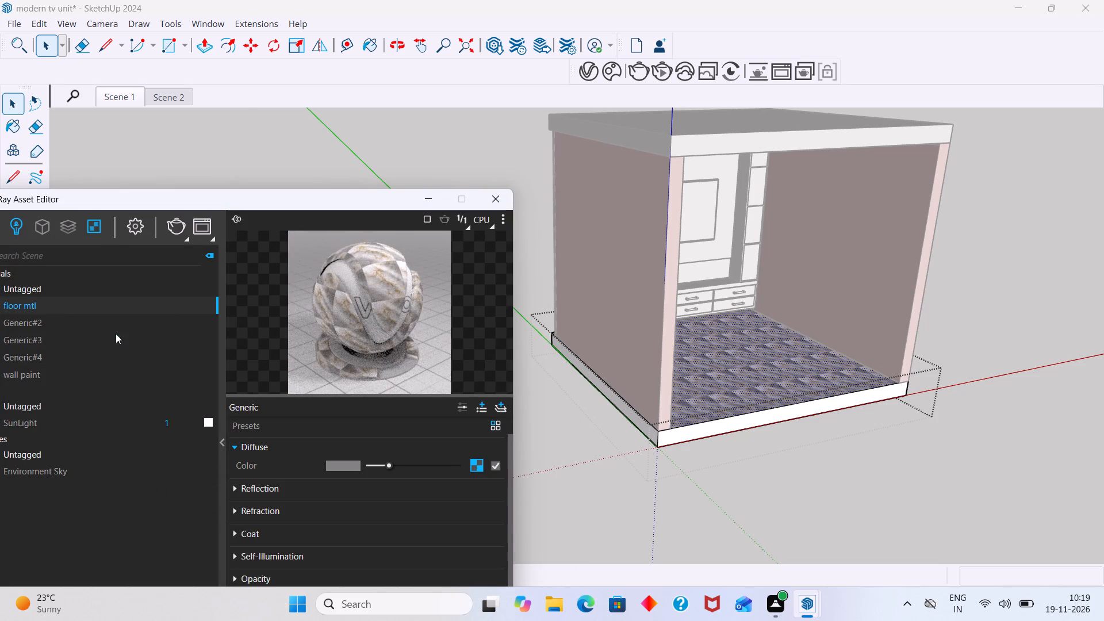
pyautogui.moveTo(757, 431); pyautogui.dragTo(693, 438, button='middle')
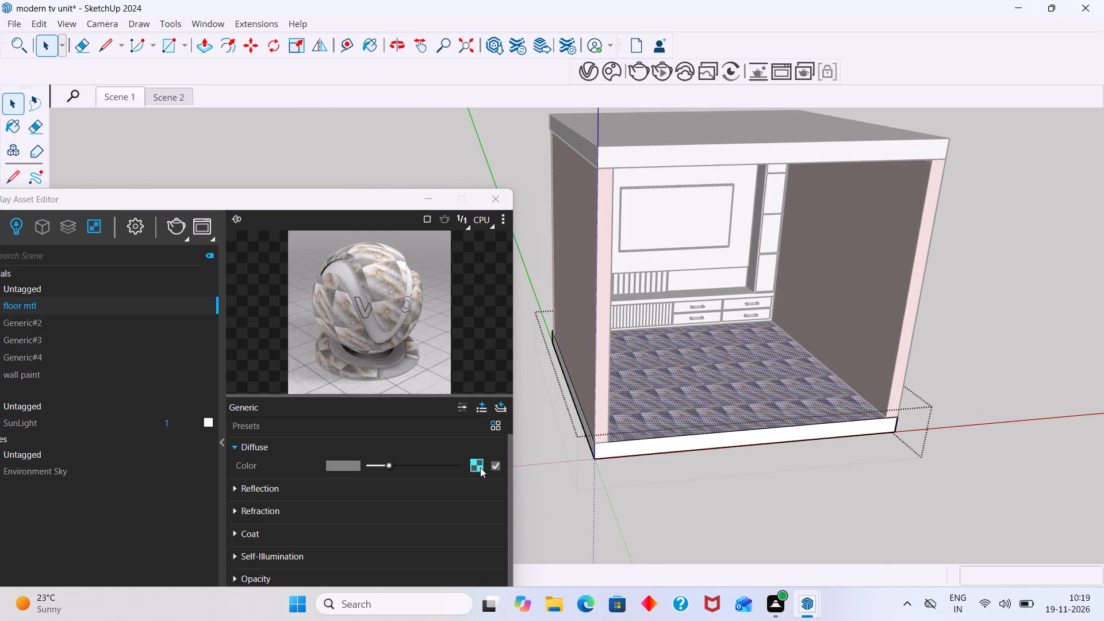
pyautogui.click(480, 467)
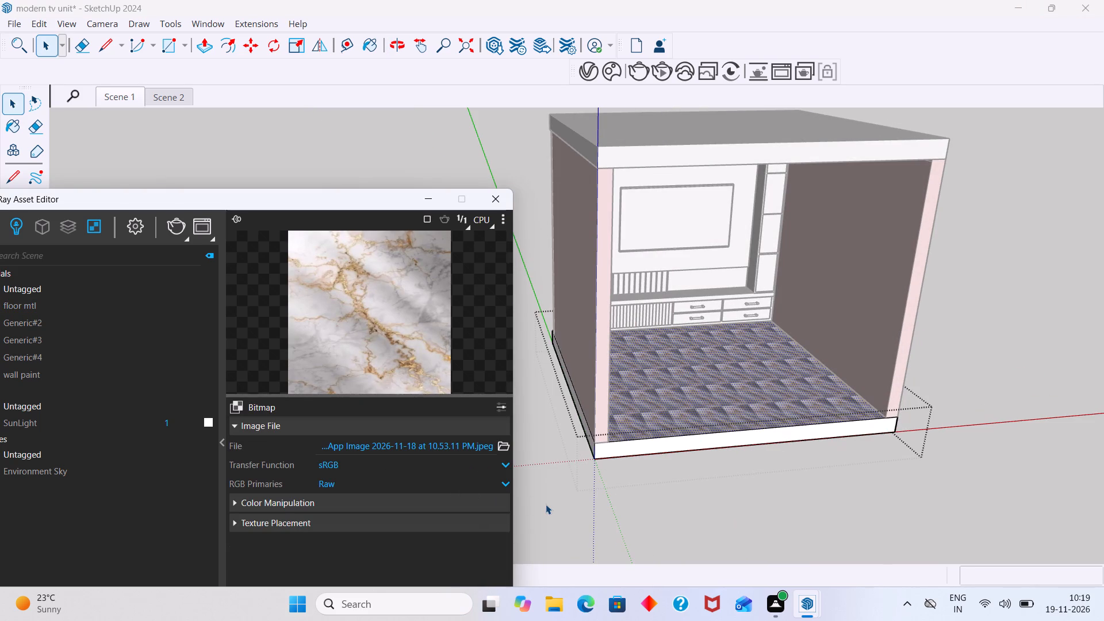
pyautogui.click(546, 504)
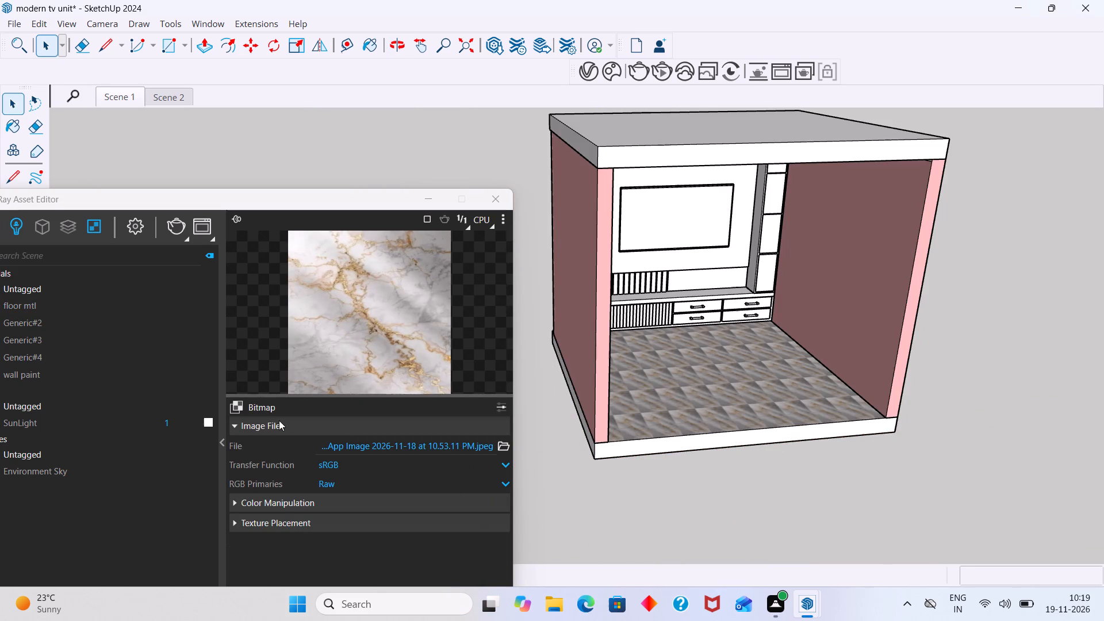
pyautogui.click(255, 381)
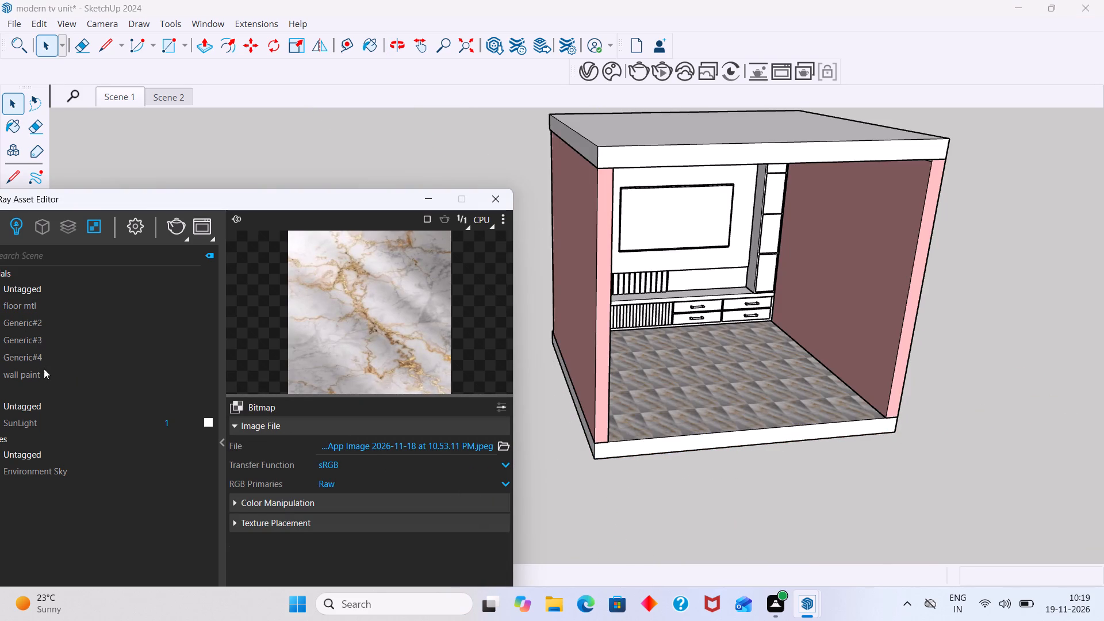
# Turn off the diffuse texture of the floor mtl material.
pyautogui.rightClick(37, 302)
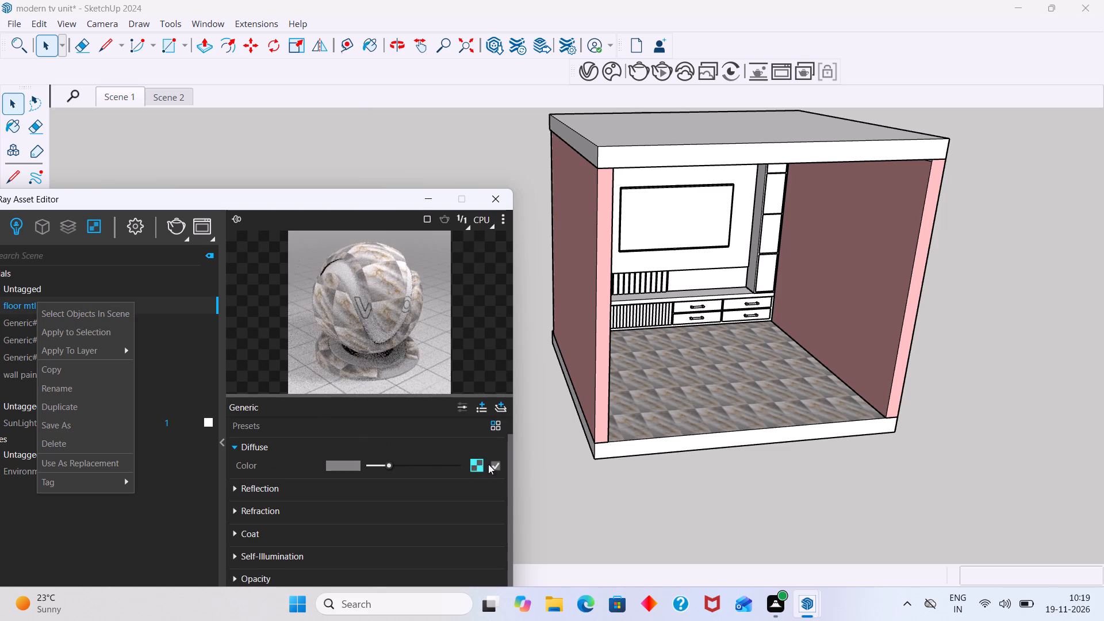
pyautogui.click(495, 466)
pyautogui.click(478, 469)
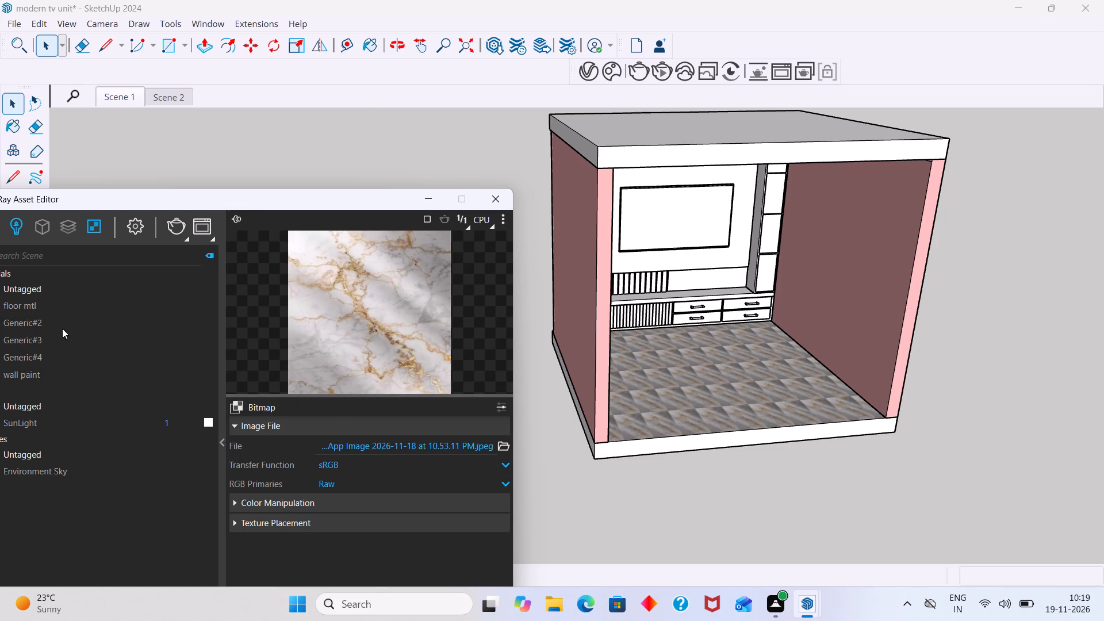
pyautogui.click(55, 300)
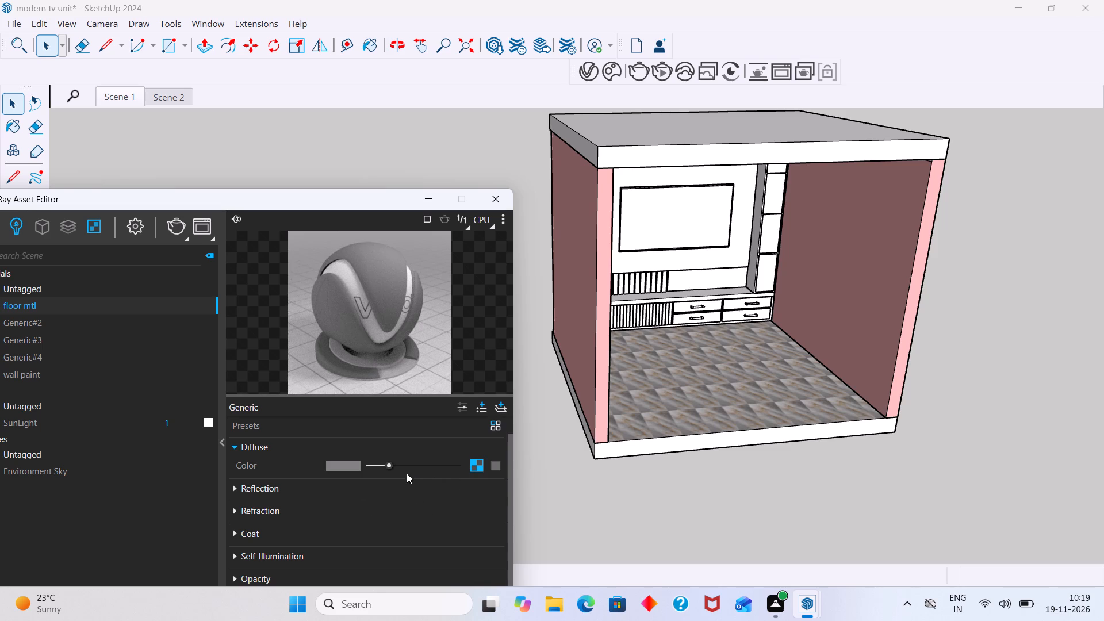
# Inspect the image file and color manipulation settings of the marble bitmap used for floor mtl's diffuse color.
pyautogui.scroll(-1, 332, 485)
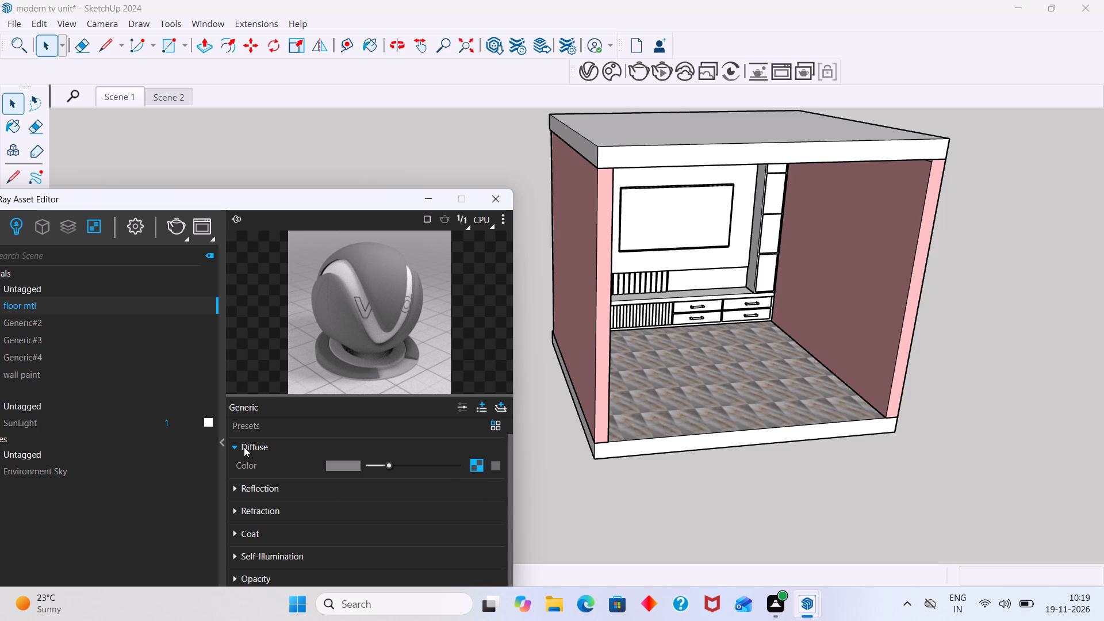
pyautogui.click(244, 446)
pyautogui.click(259, 462)
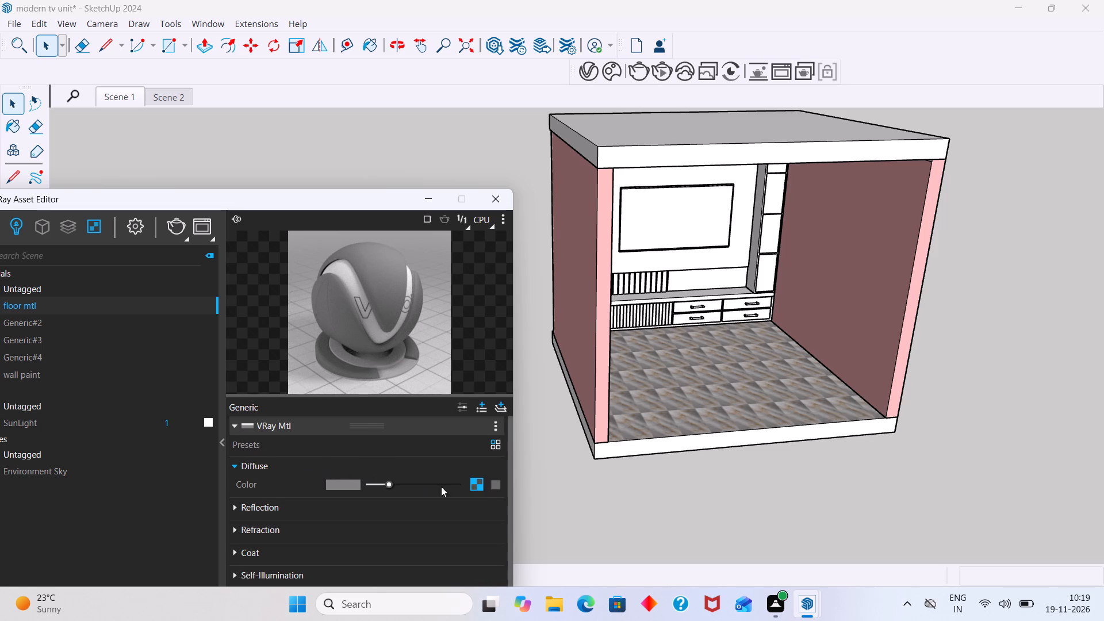
pyautogui.click(477, 486)
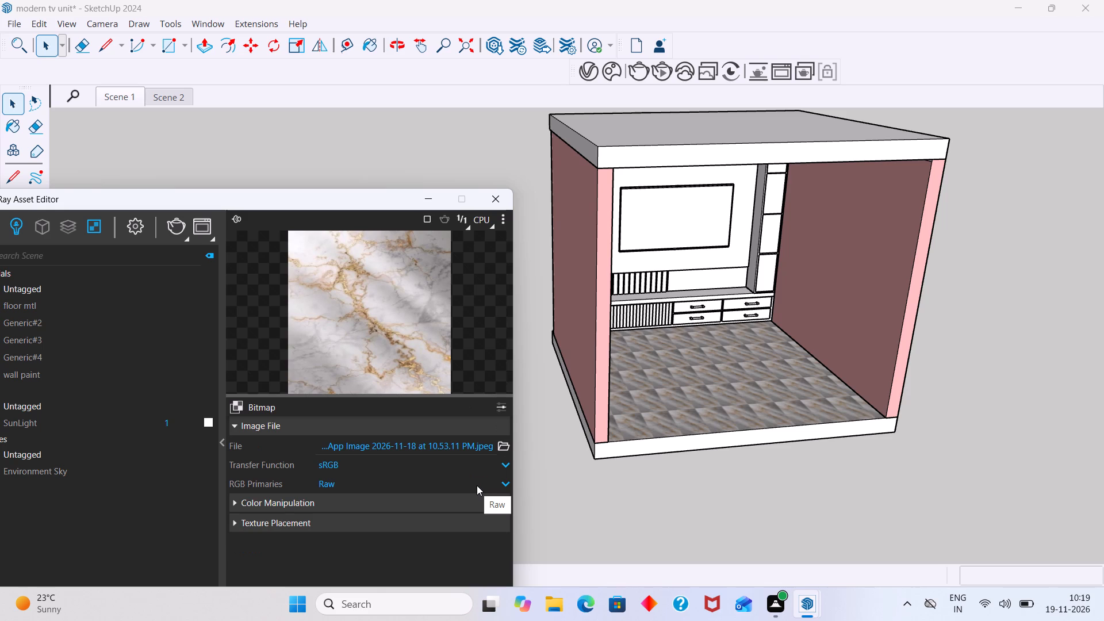
pyautogui.click(382, 506)
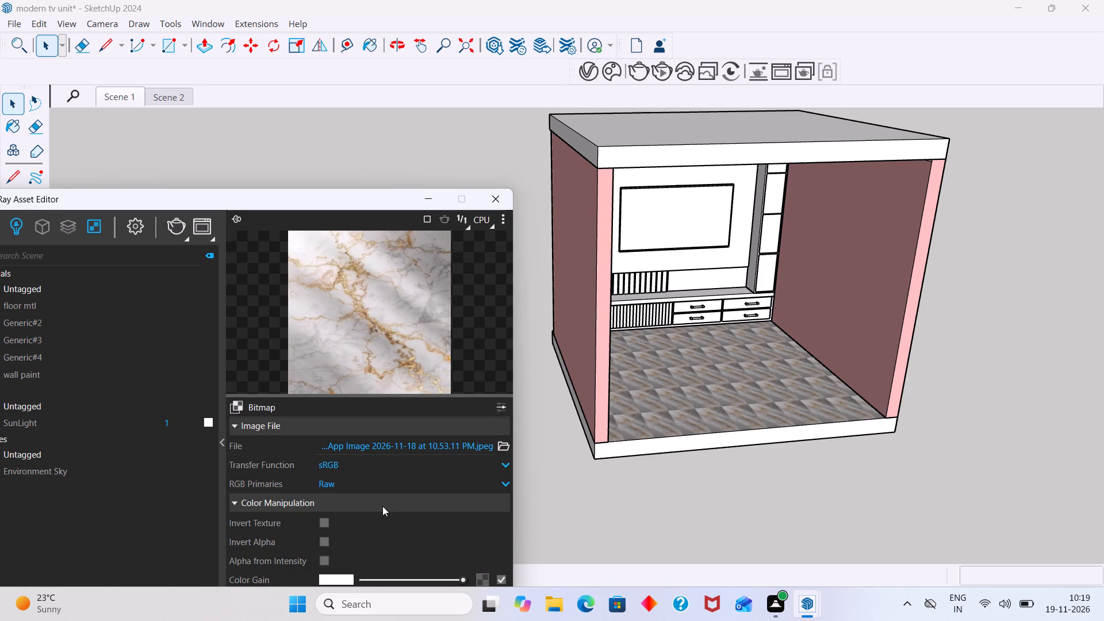
pyautogui.scroll(-3, 384, 505)
pyautogui.scroll(-4, 312, 463)
pyautogui.scroll(-3, 285, 509)
pyautogui.moveTo(273, 407); pyautogui.dragTo(286, 332, button='middle')
pyautogui.moveTo(272, 191); pyautogui.dragTo(290, 91)
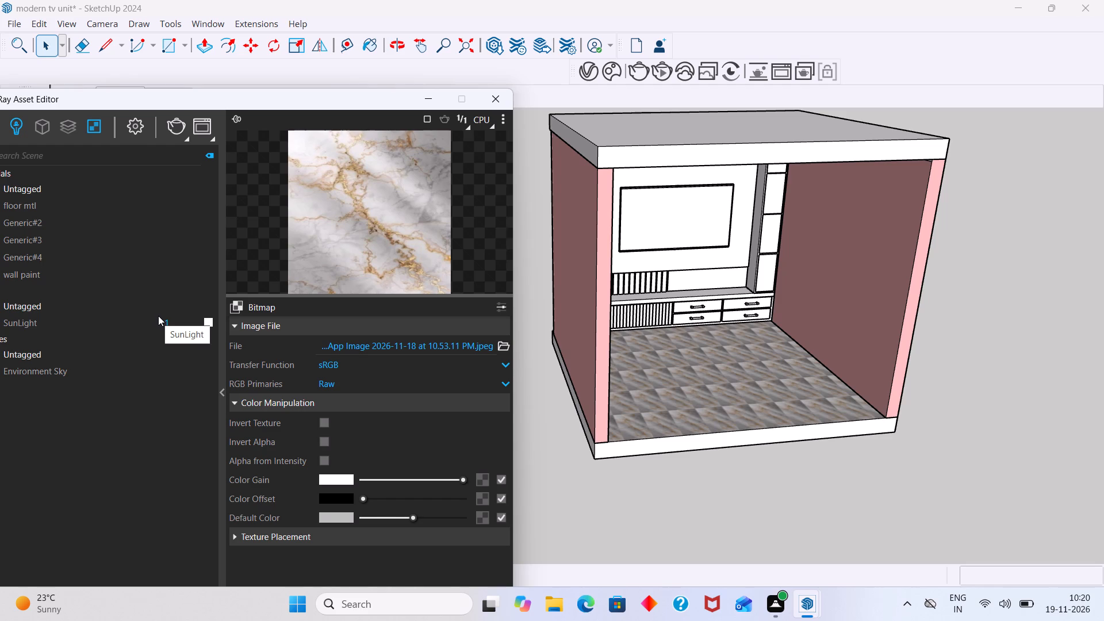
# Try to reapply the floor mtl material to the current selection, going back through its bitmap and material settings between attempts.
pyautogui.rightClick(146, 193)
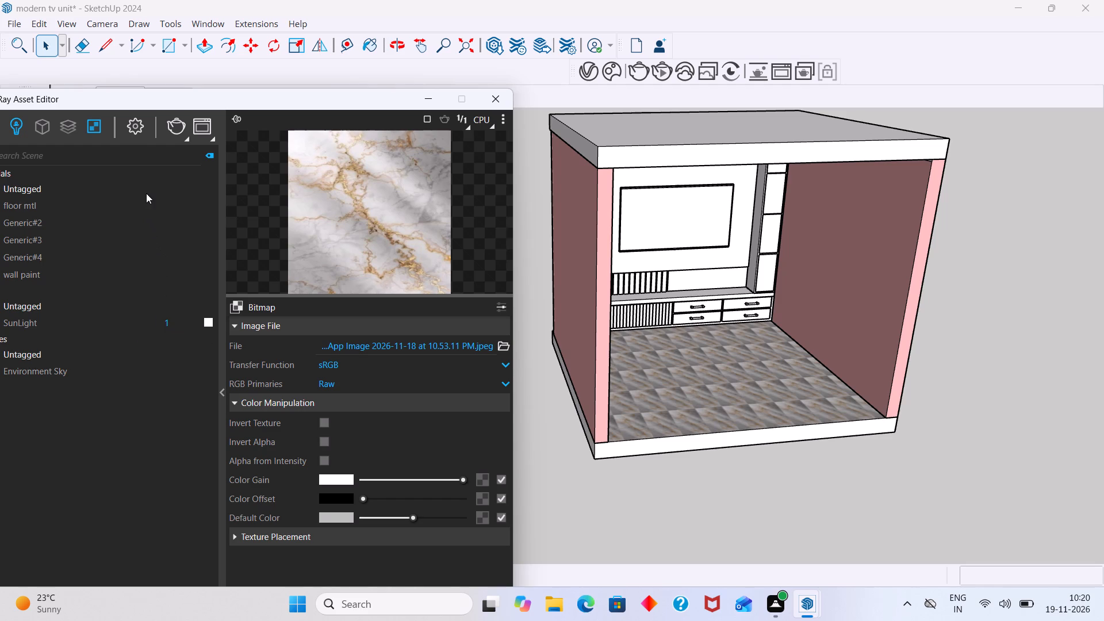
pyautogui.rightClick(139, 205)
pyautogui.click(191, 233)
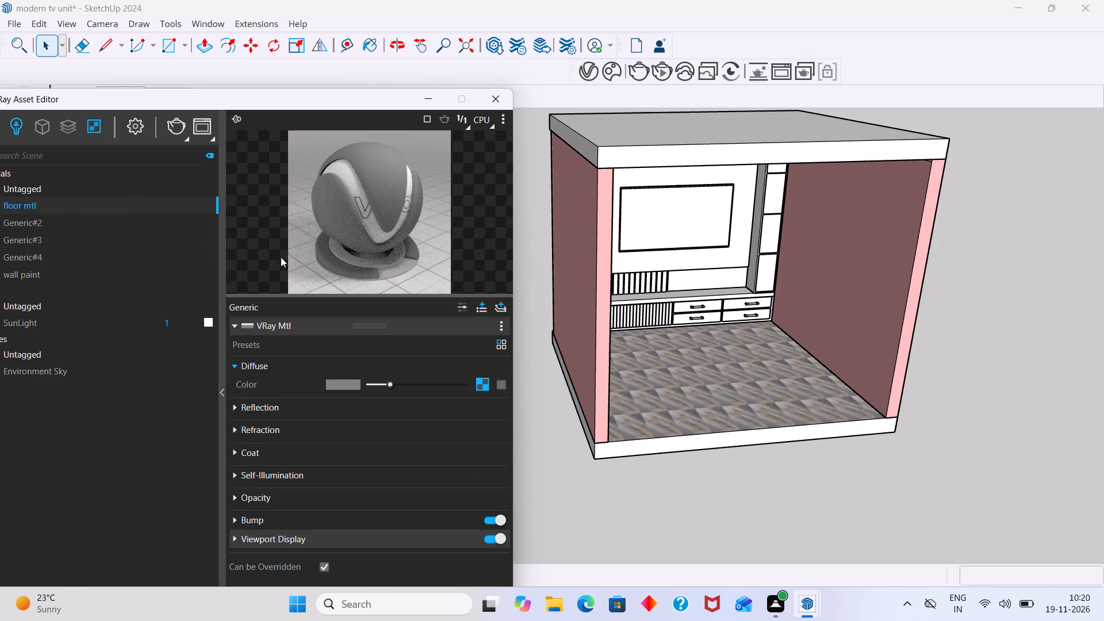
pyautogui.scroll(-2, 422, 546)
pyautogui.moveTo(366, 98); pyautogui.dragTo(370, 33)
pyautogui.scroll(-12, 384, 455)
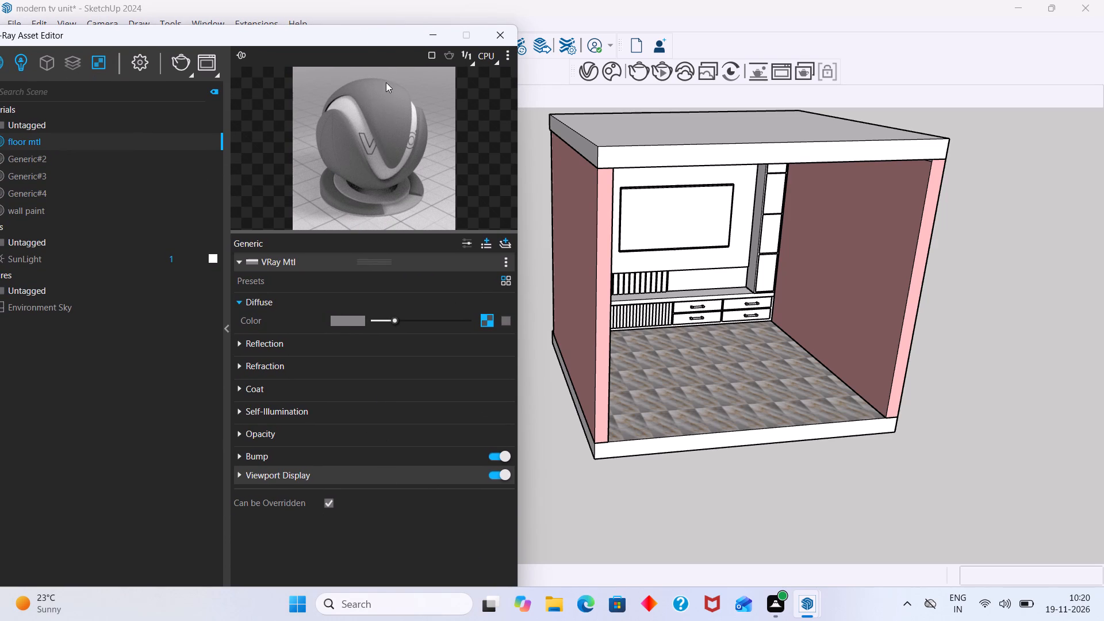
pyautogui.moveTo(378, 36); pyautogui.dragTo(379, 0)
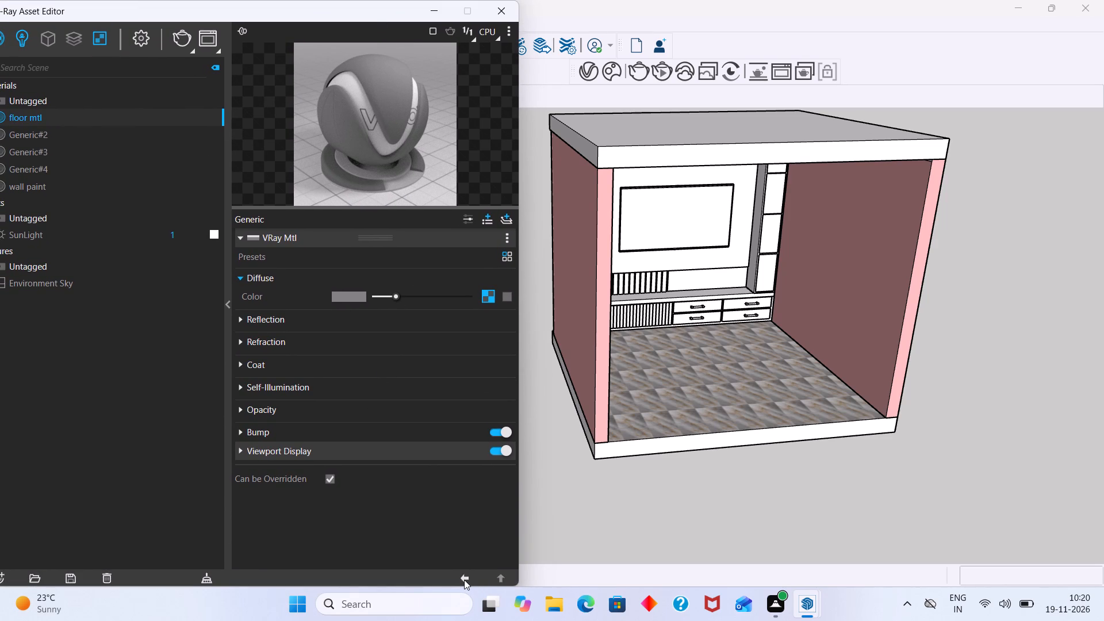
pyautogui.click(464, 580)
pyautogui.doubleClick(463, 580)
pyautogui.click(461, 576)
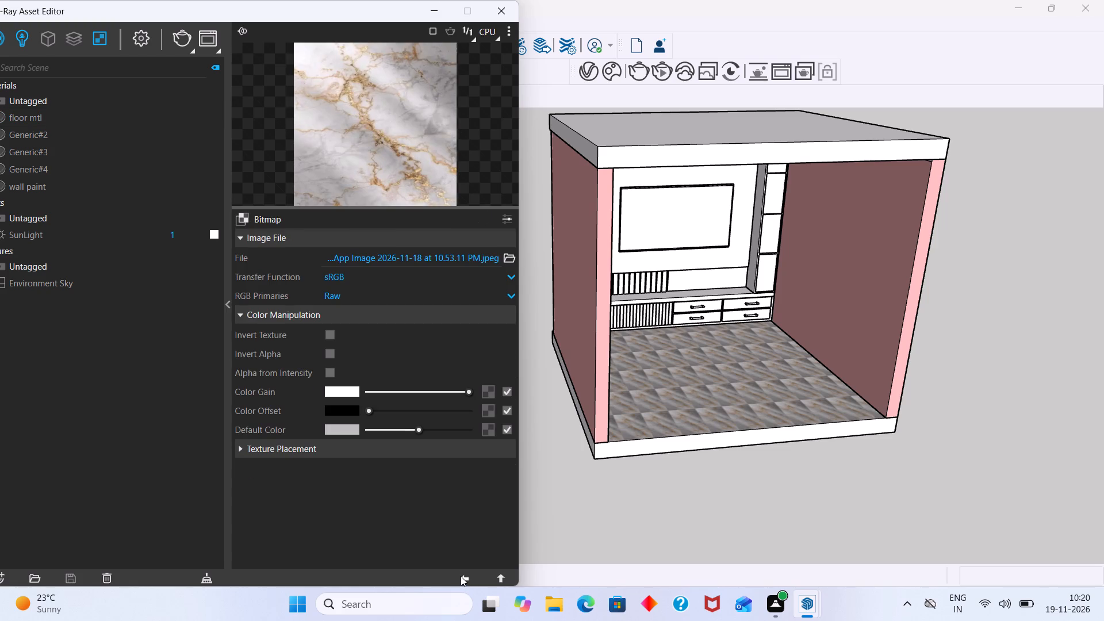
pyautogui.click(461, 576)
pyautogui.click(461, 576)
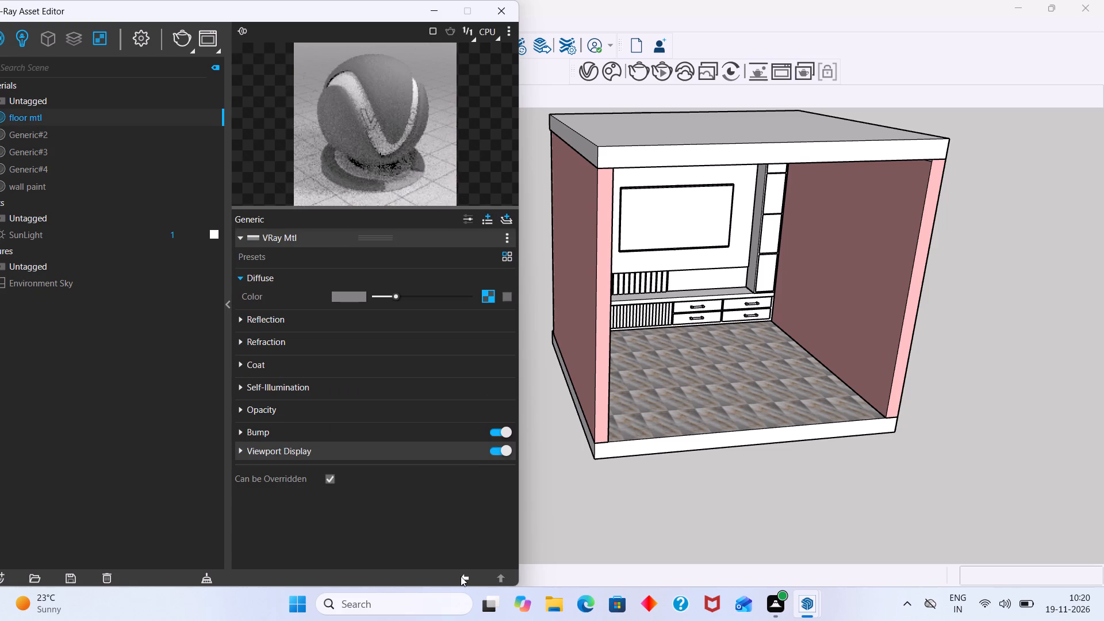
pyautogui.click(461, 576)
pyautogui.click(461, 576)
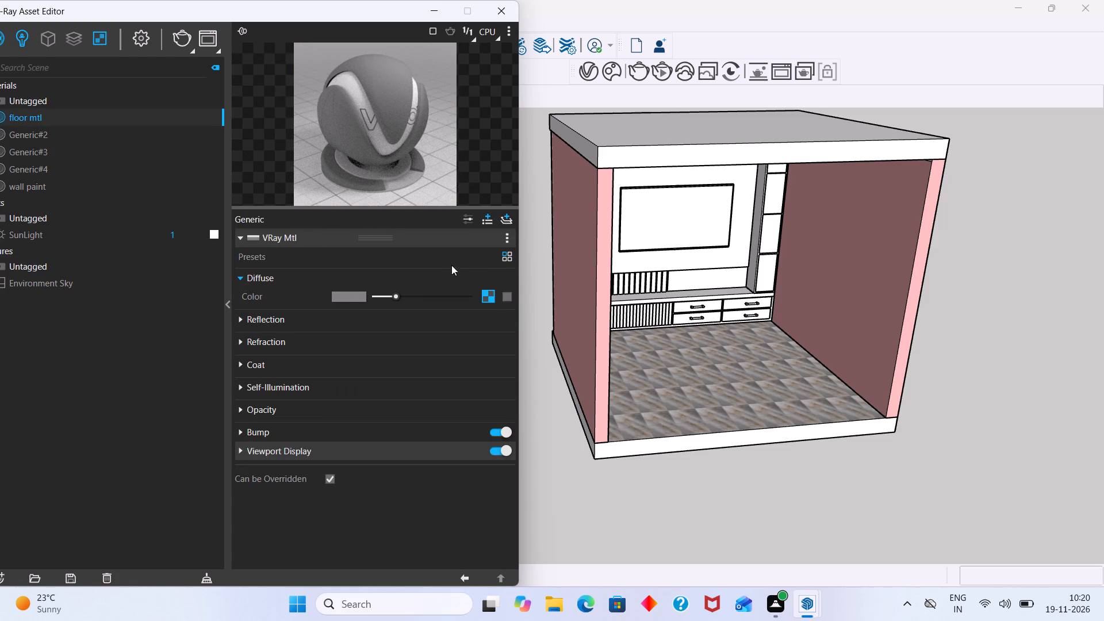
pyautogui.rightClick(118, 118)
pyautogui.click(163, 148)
# Undo the recent floor material edits back to before the marble bitmap was loaded into floor mtl's diffuse color.
pyautogui.hotkey('ctrl', 'z')
pyautogui.hotkey('ctrl', 'z')
pyautogui.click(710, 453)
pyautogui.hotkey('ctrl', 'z')
pyautogui.hotkey('ctrl', 'z')
pyautogui.hotkey('ctrl', 'z')
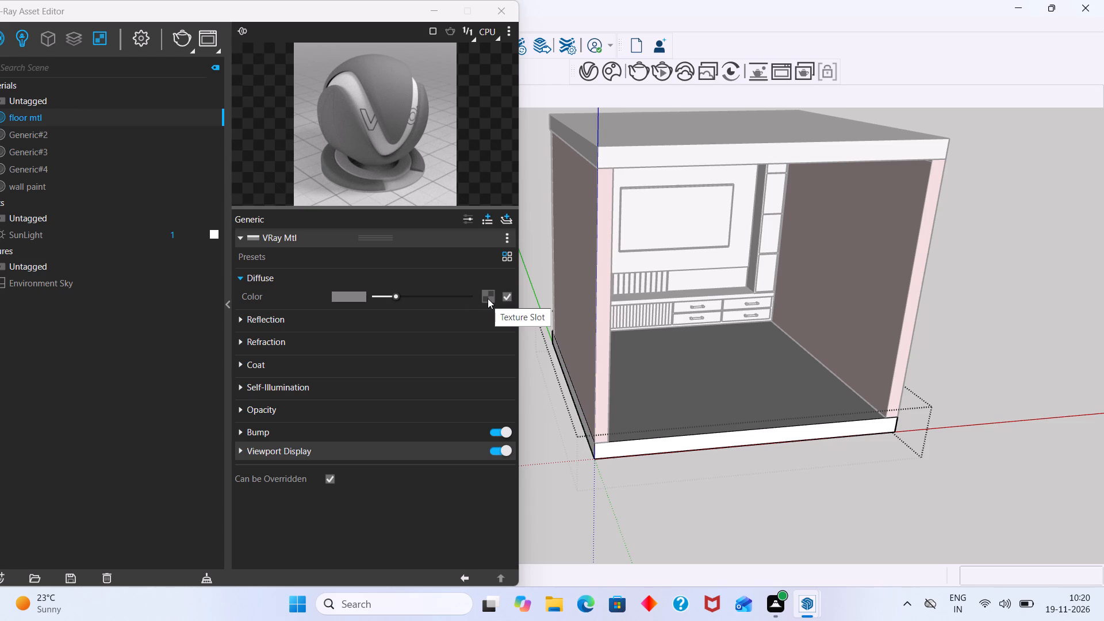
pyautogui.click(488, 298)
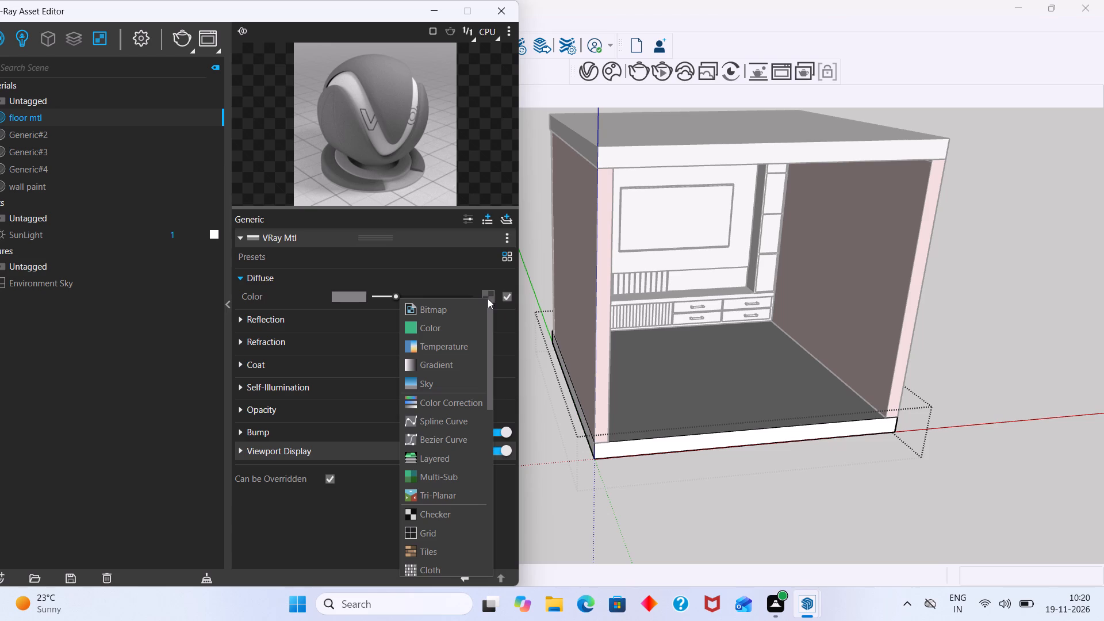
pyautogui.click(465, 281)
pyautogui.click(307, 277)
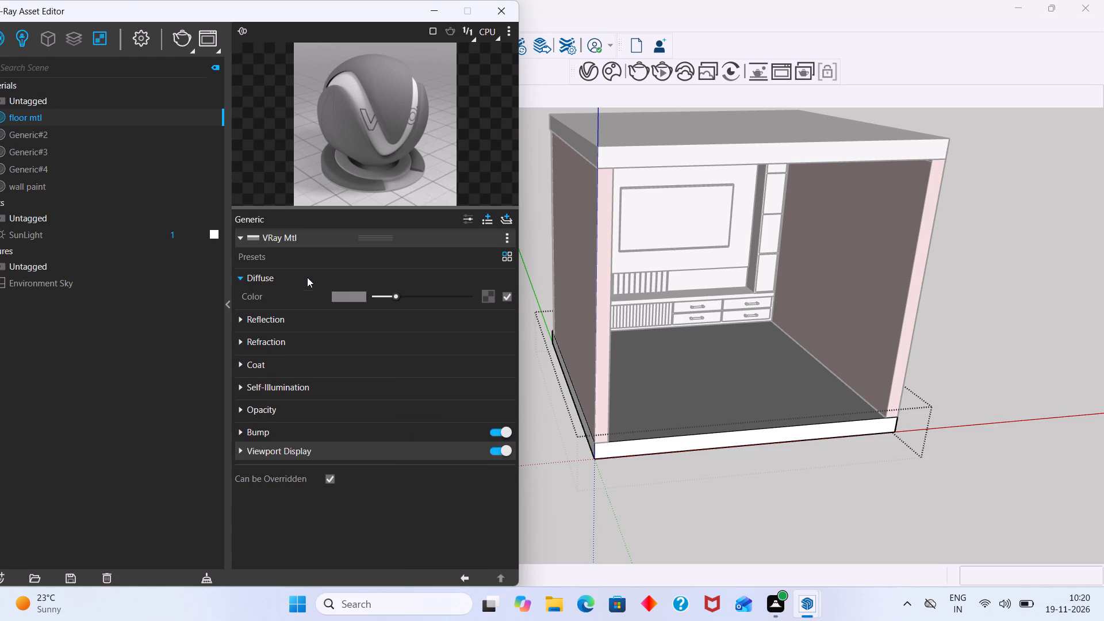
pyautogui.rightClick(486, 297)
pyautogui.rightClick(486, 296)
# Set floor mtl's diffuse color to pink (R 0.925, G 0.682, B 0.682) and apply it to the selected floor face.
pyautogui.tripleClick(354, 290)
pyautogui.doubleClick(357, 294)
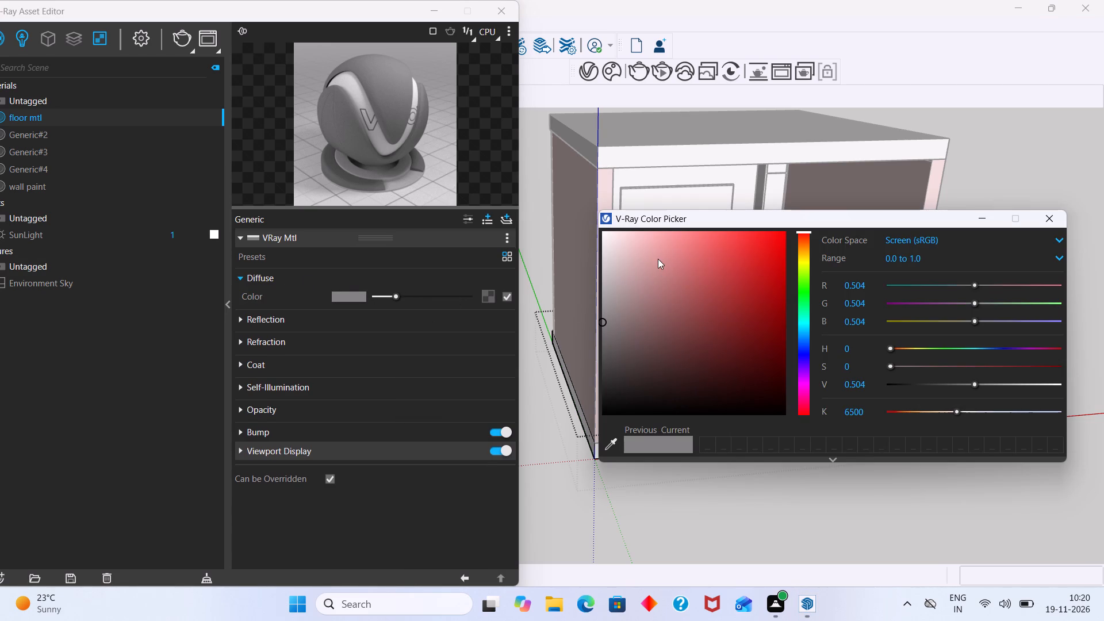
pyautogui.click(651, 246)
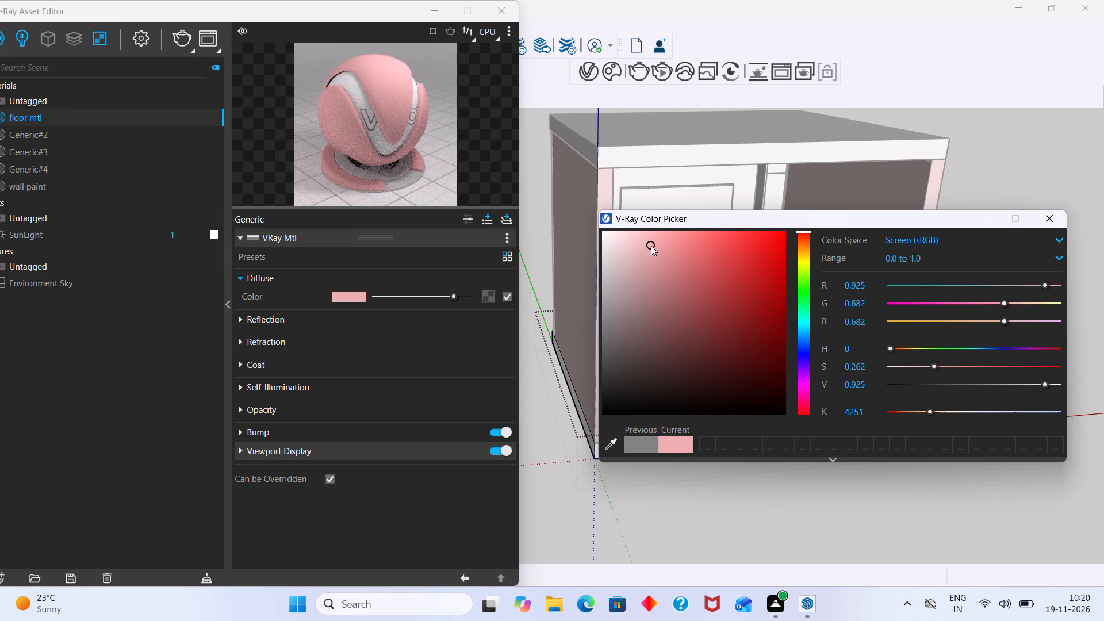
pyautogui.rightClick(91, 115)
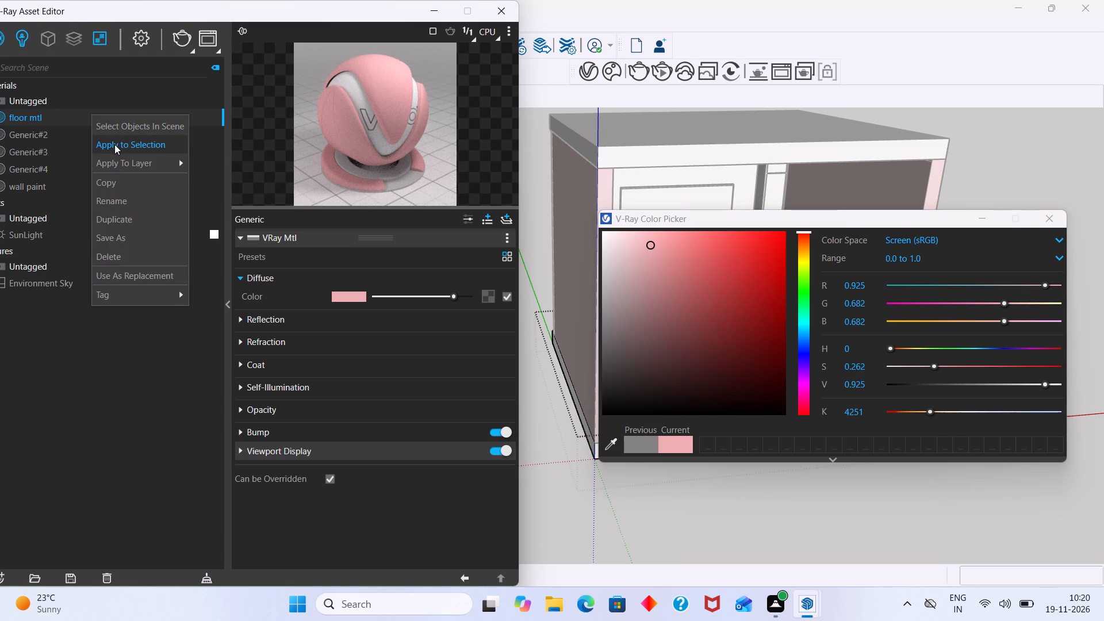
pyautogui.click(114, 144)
# Change floor mtl's diffuse color to near-white (R 0.991, G 0.975, B 0.975), apply it to the floor face and close the floor group.
pyautogui.moveTo(661, 217); pyautogui.dragTo(839, 340)
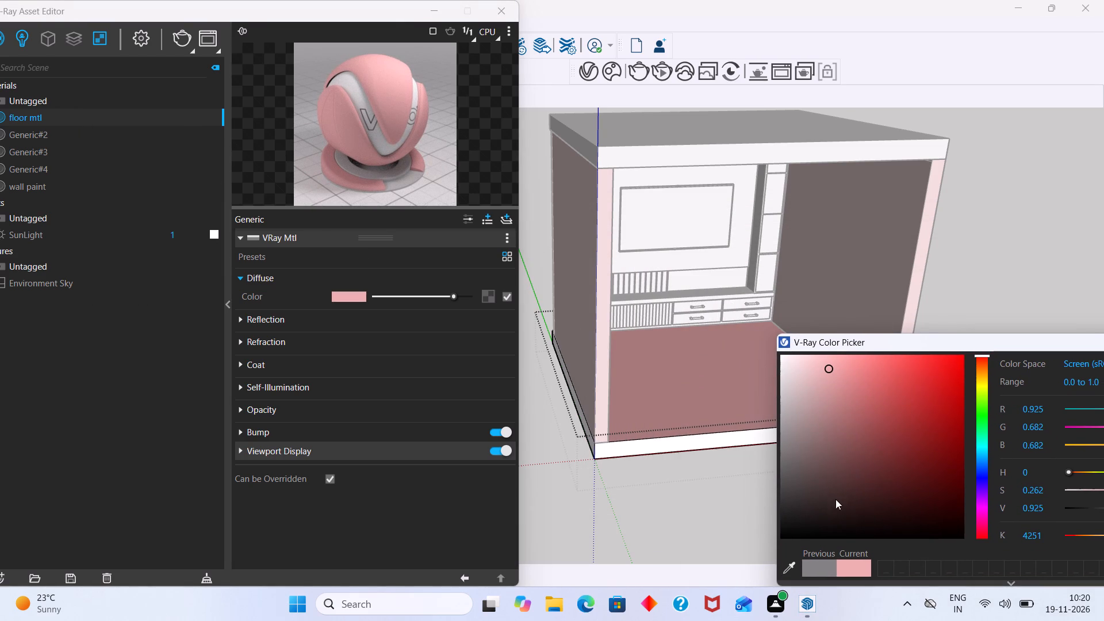
pyautogui.click(784, 356)
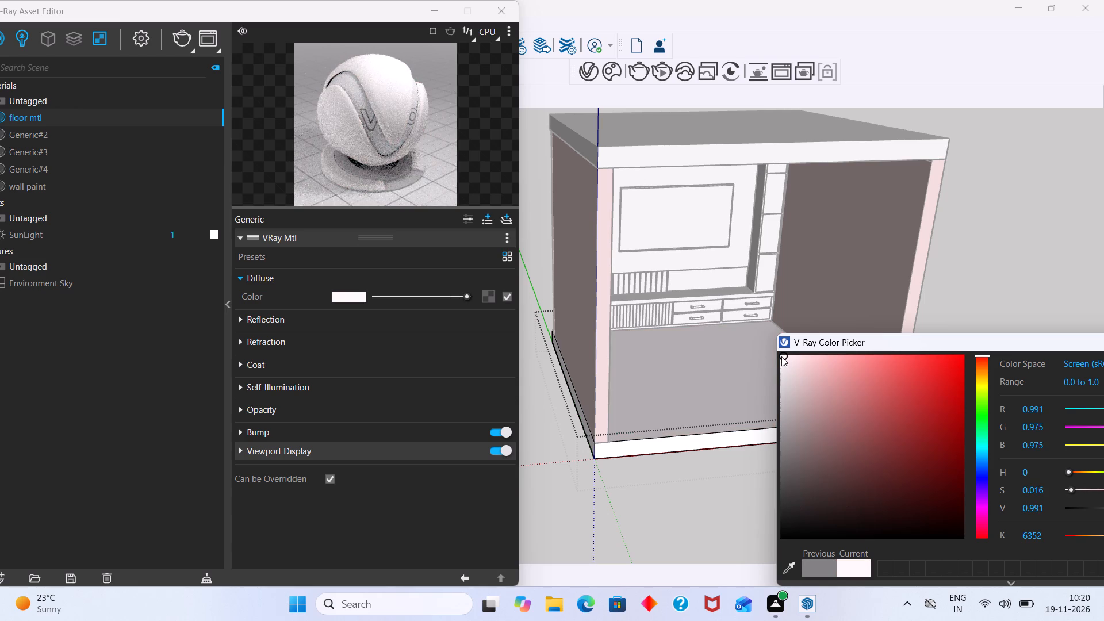
pyautogui.rightClick(118, 109)
pyautogui.click(159, 141)
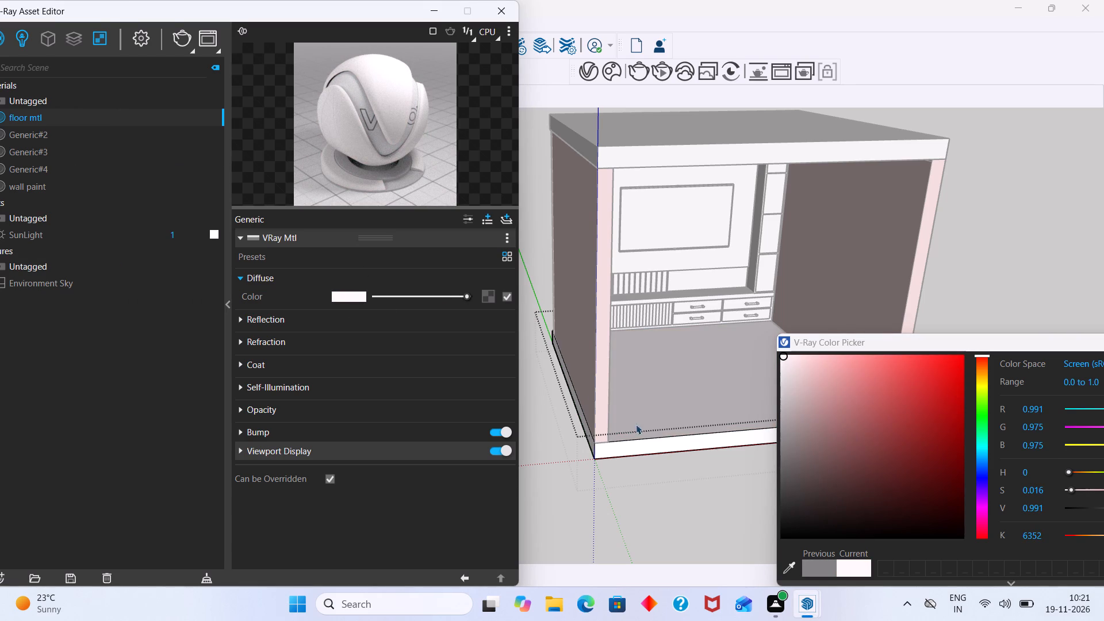
pyautogui.click(662, 502)
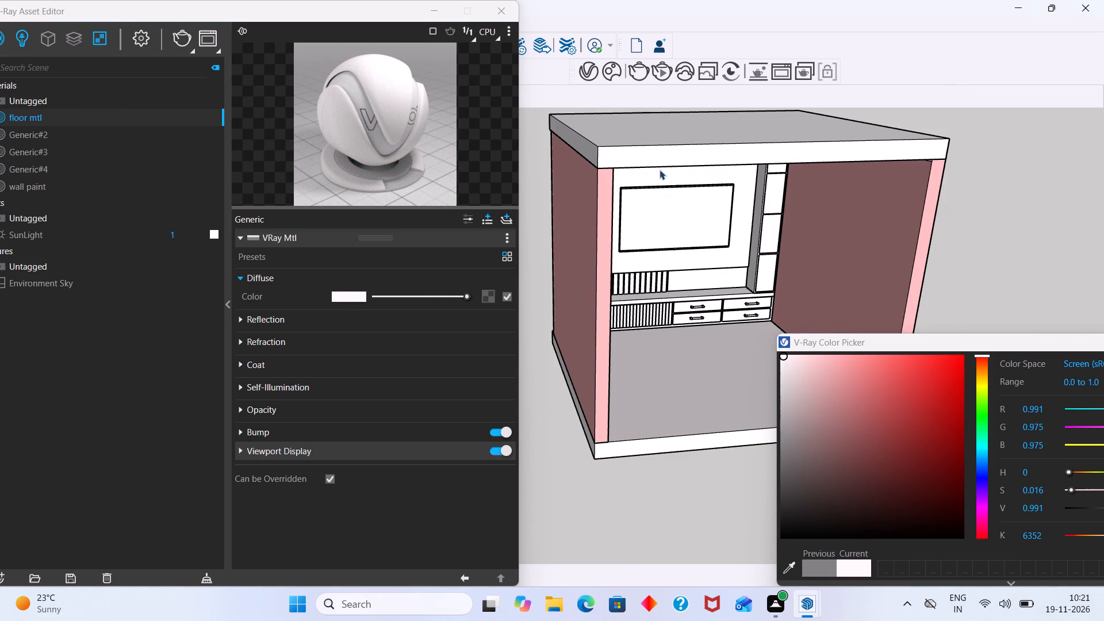
# Assign a Tiles texture to floor mtl's diffuse color.
pyautogui.scroll(-3, 660, 170)
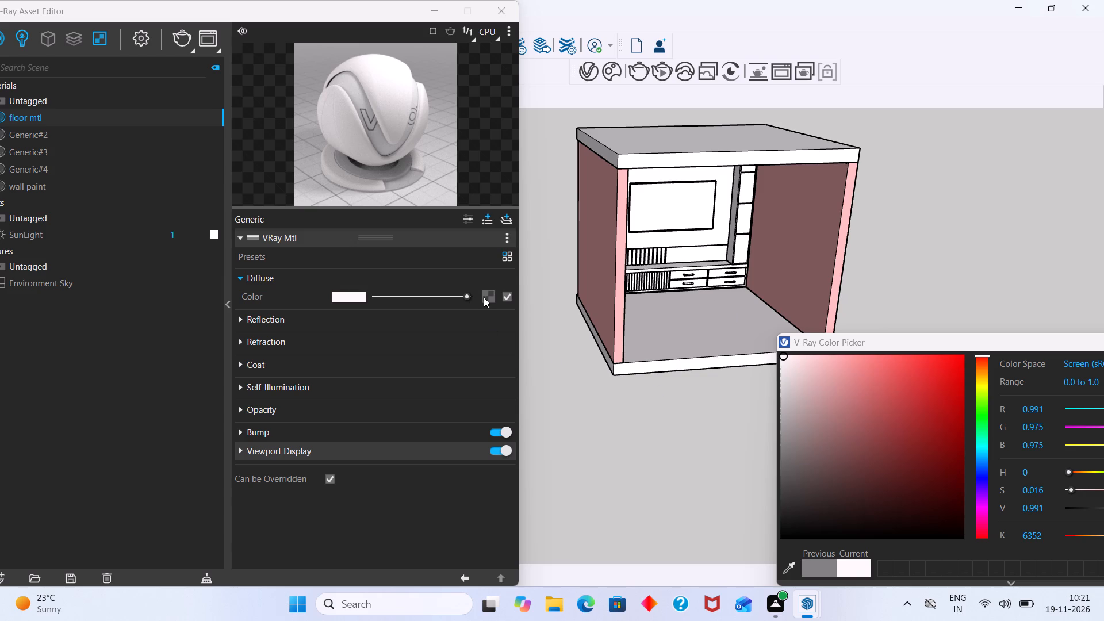
pyautogui.rightClick(484, 297)
pyautogui.click(492, 300)
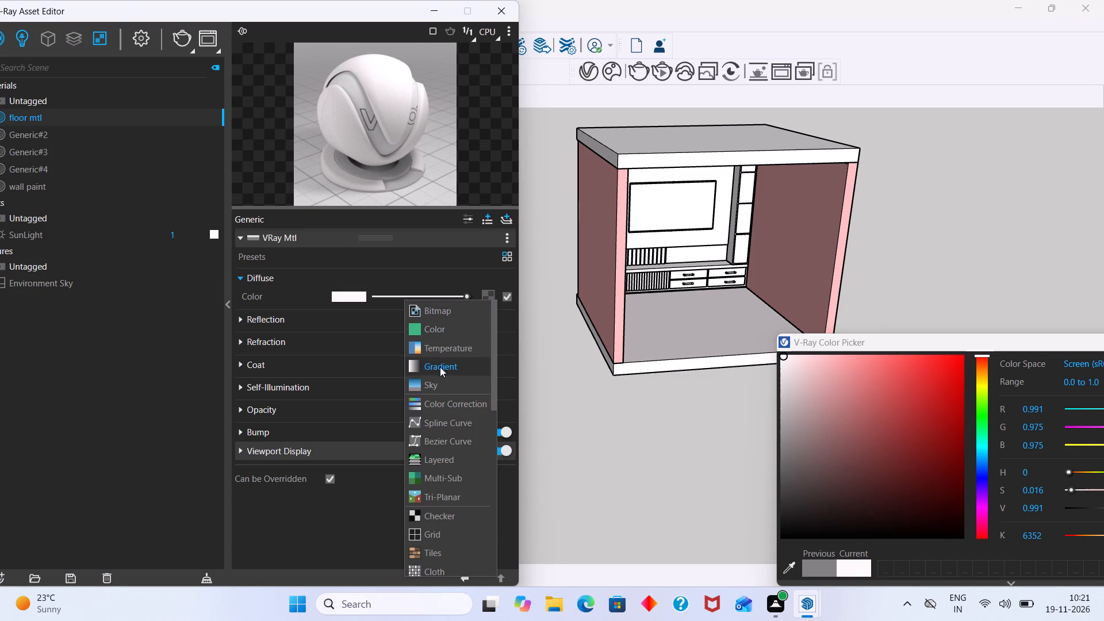
pyautogui.click(439, 551)
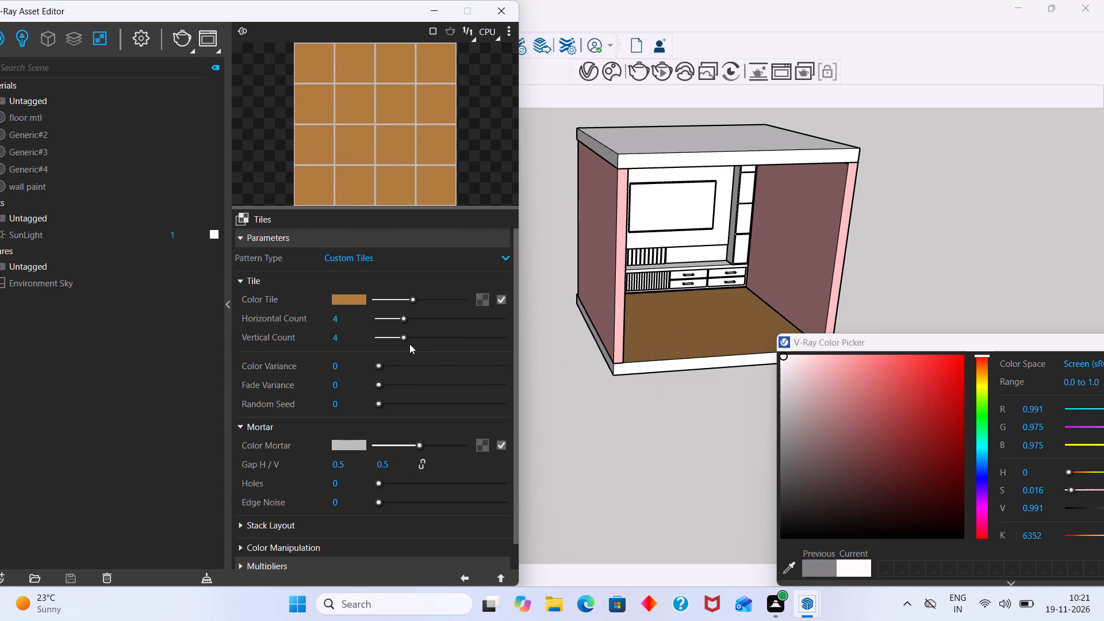
# Add a Bitmap texture to the Color Tile of the Tiles texture without choosing an image file, and return to the material settings.
pyautogui.click(483, 299)
pyautogui.click(439, 305)
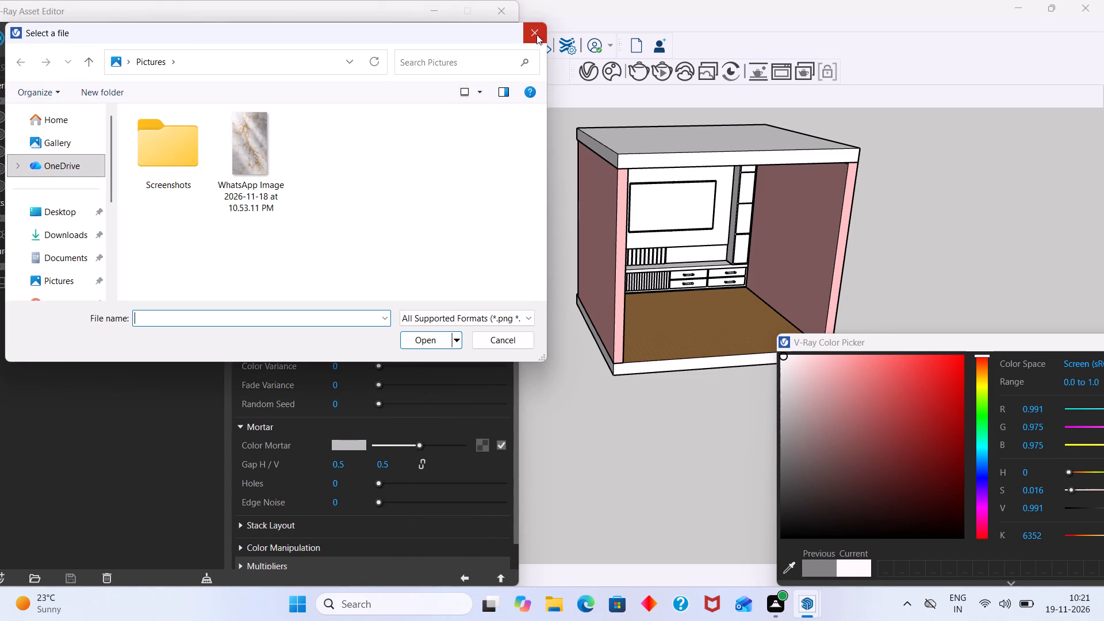
pyautogui.click(536, 33)
pyautogui.scroll(-1, 420, 504)
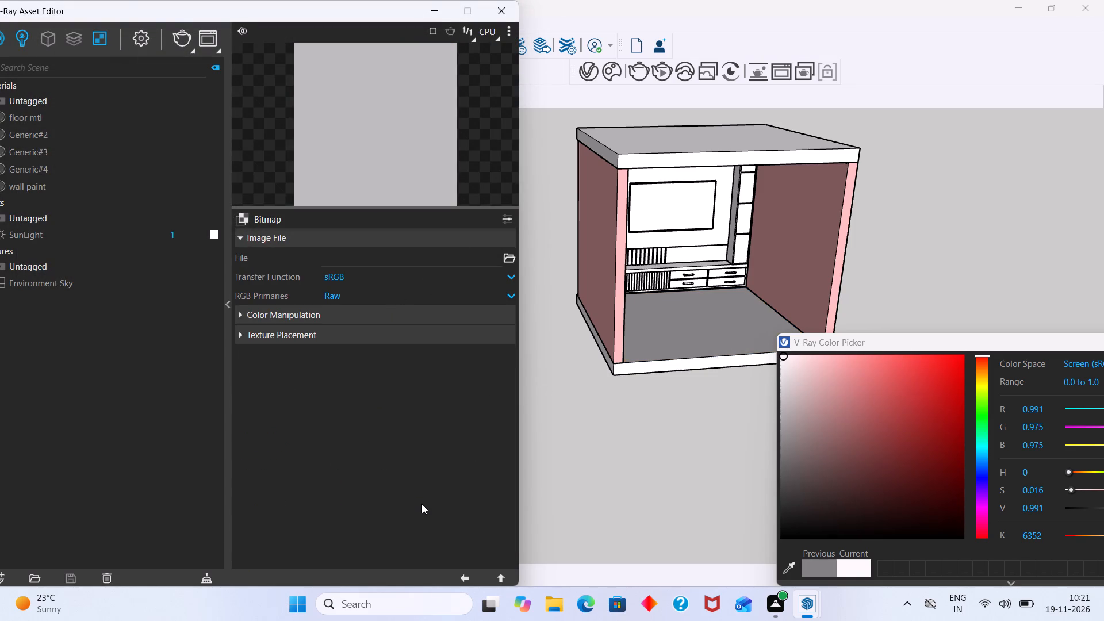
pyautogui.click(466, 582)
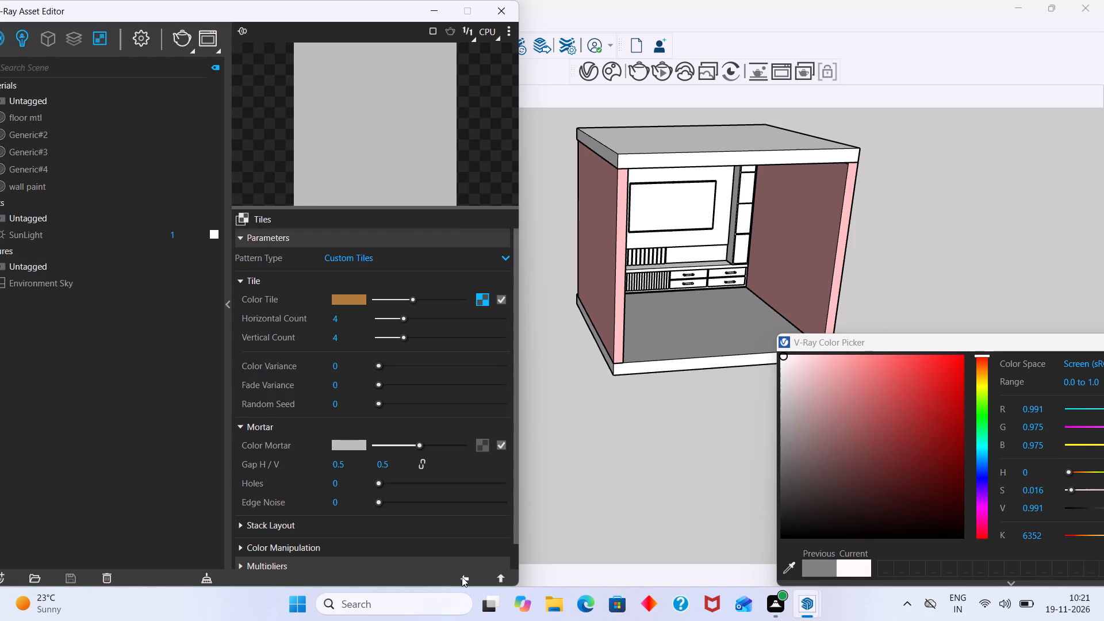
pyautogui.click(462, 577)
pyautogui.click(462, 577)
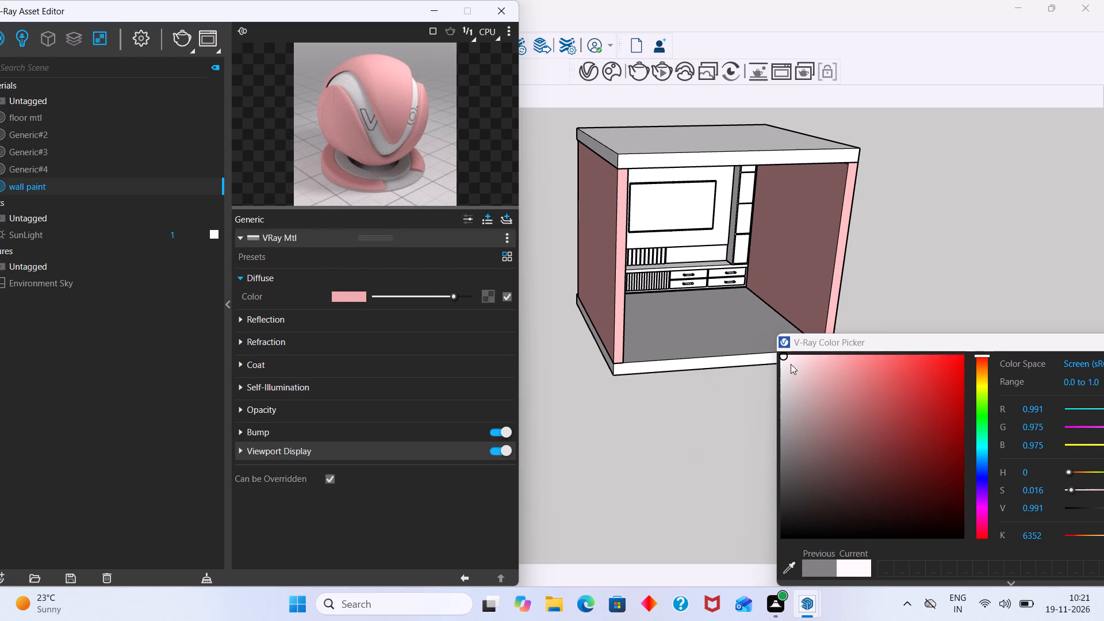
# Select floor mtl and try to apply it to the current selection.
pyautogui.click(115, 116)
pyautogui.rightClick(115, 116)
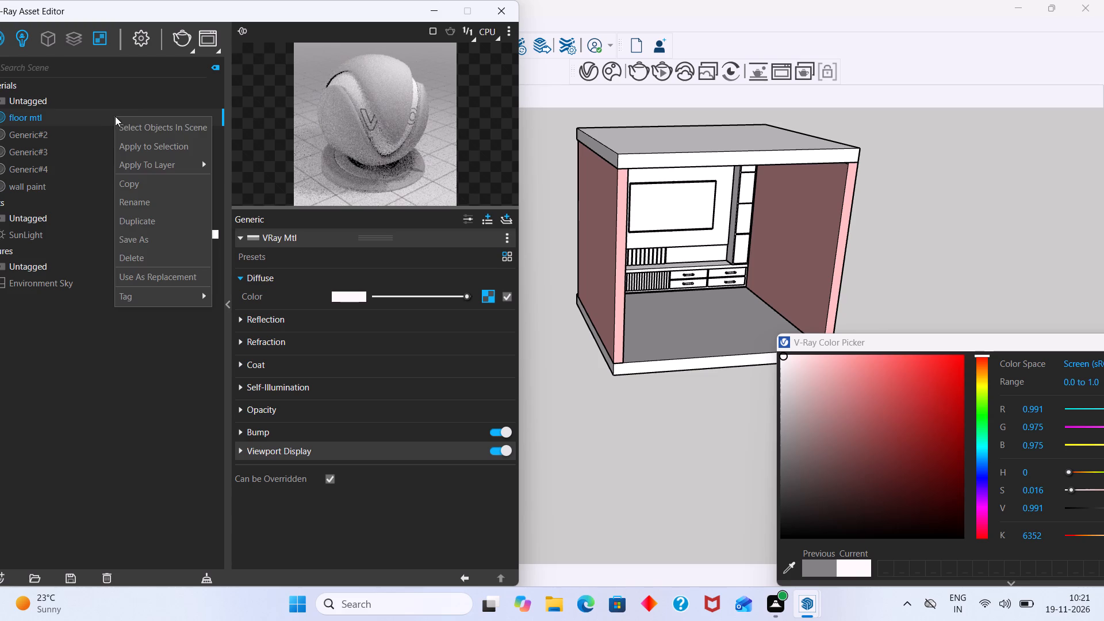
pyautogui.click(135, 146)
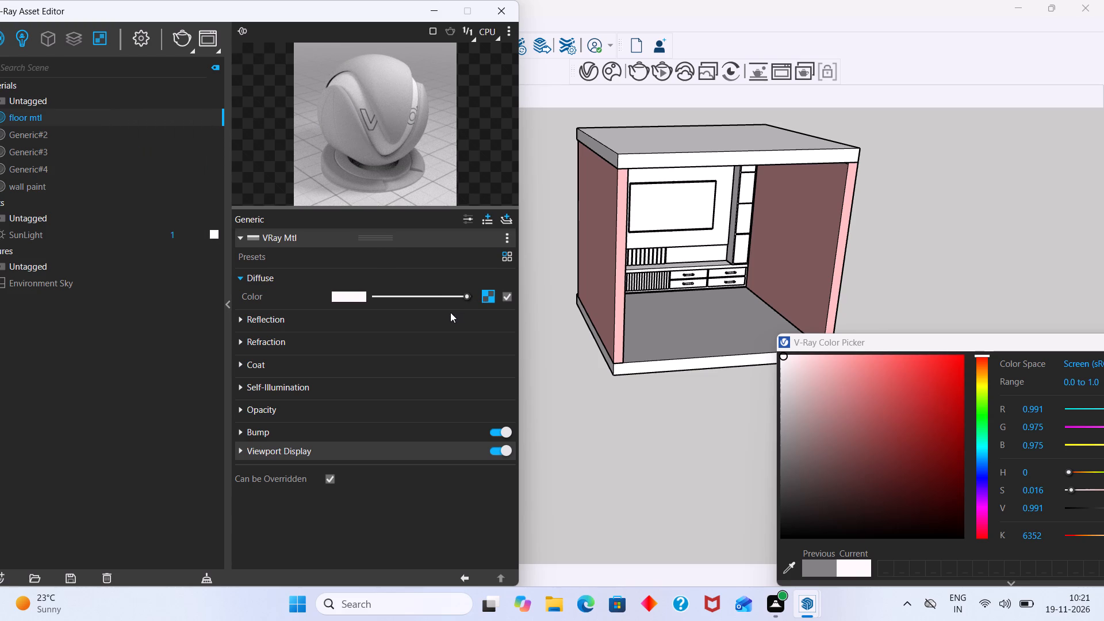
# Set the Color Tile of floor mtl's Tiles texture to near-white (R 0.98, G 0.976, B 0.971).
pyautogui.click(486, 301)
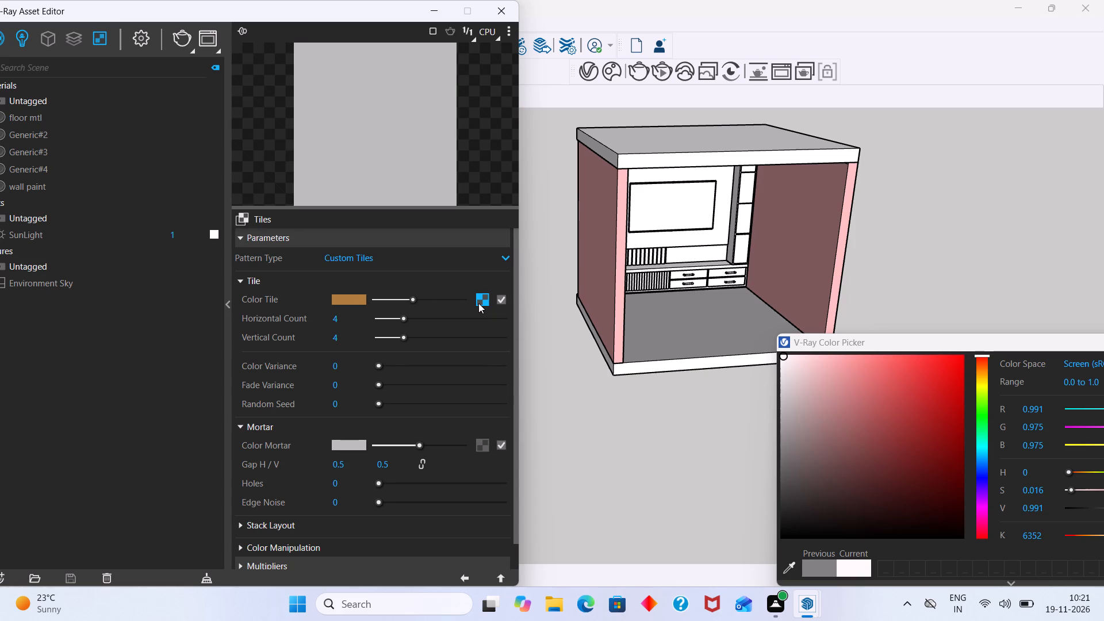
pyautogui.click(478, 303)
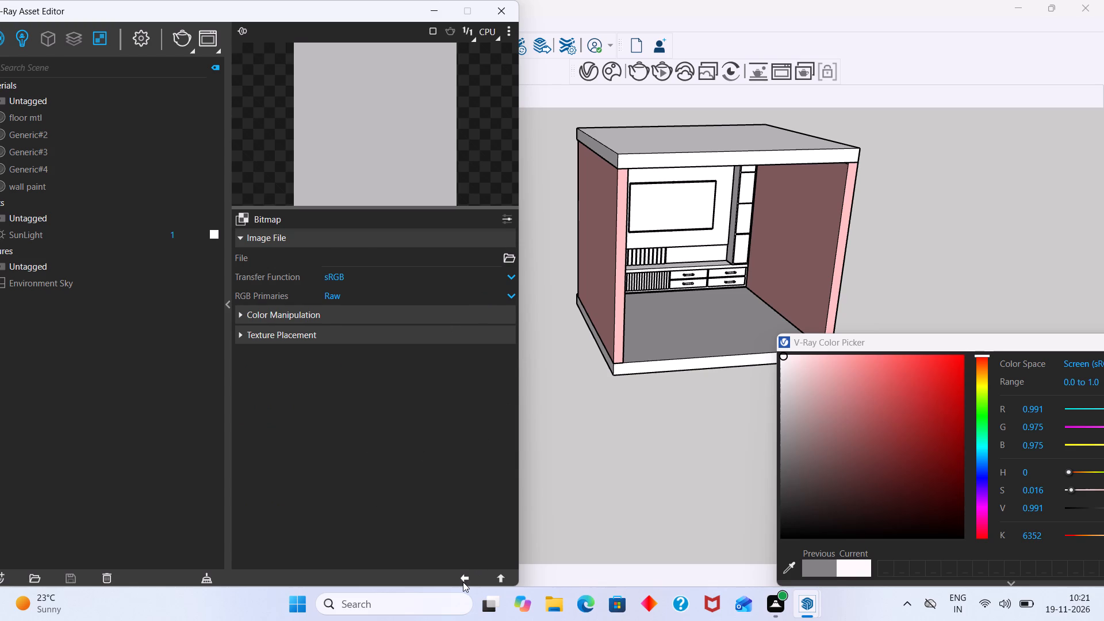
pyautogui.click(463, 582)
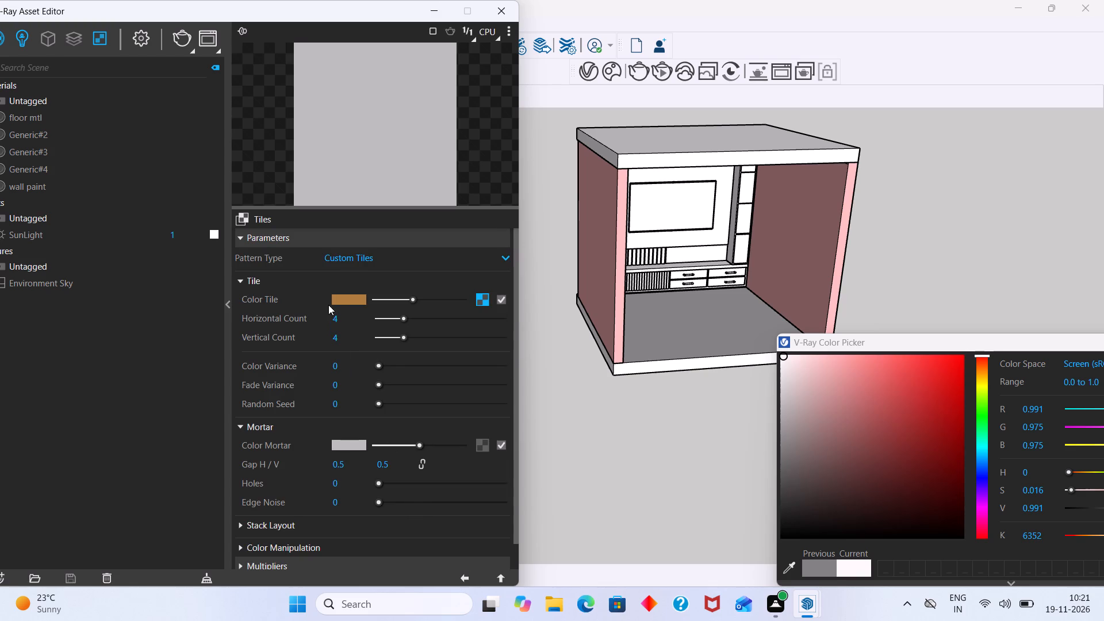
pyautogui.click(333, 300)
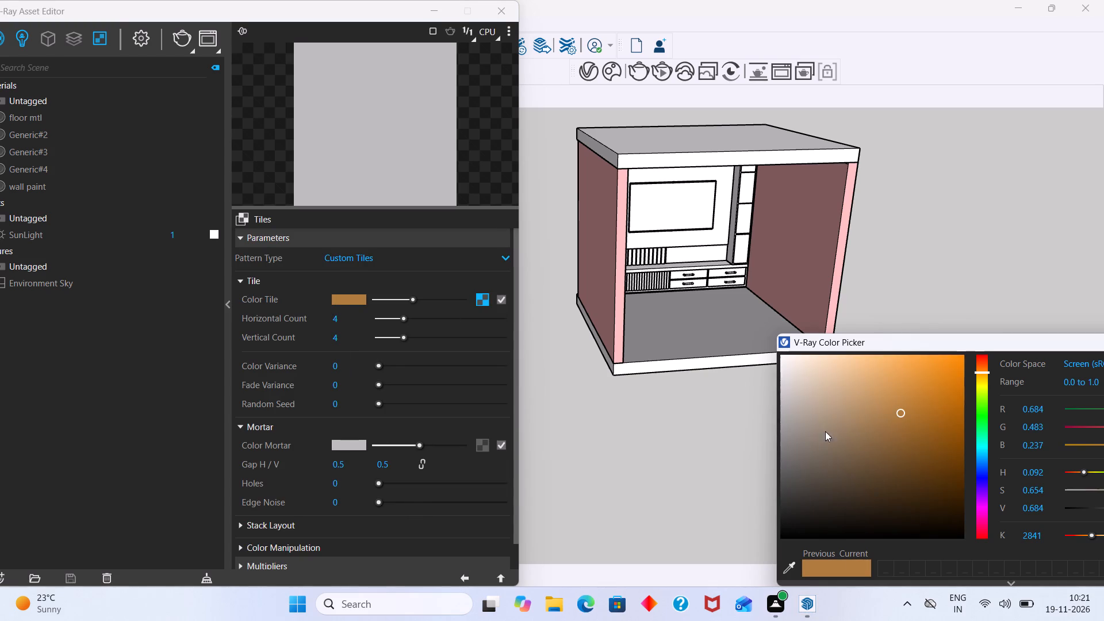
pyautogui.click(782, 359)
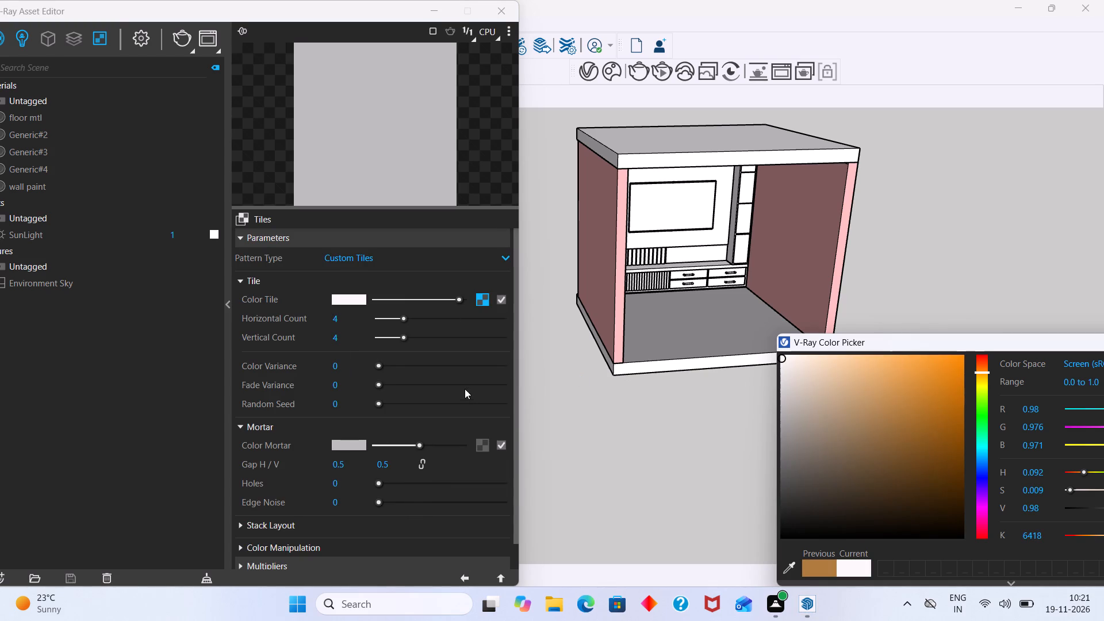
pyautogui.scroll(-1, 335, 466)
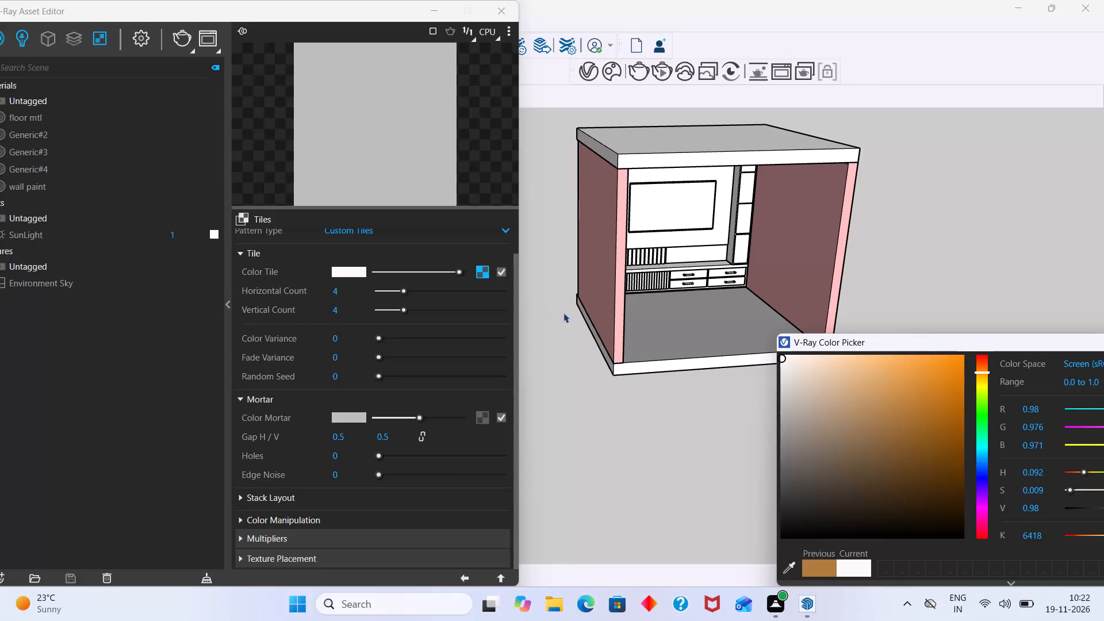
# Open the floor group, select its top face and apply floor mtl to it.
pyautogui.click(655, 325)
pyautogui.doubleClick(656, 325)
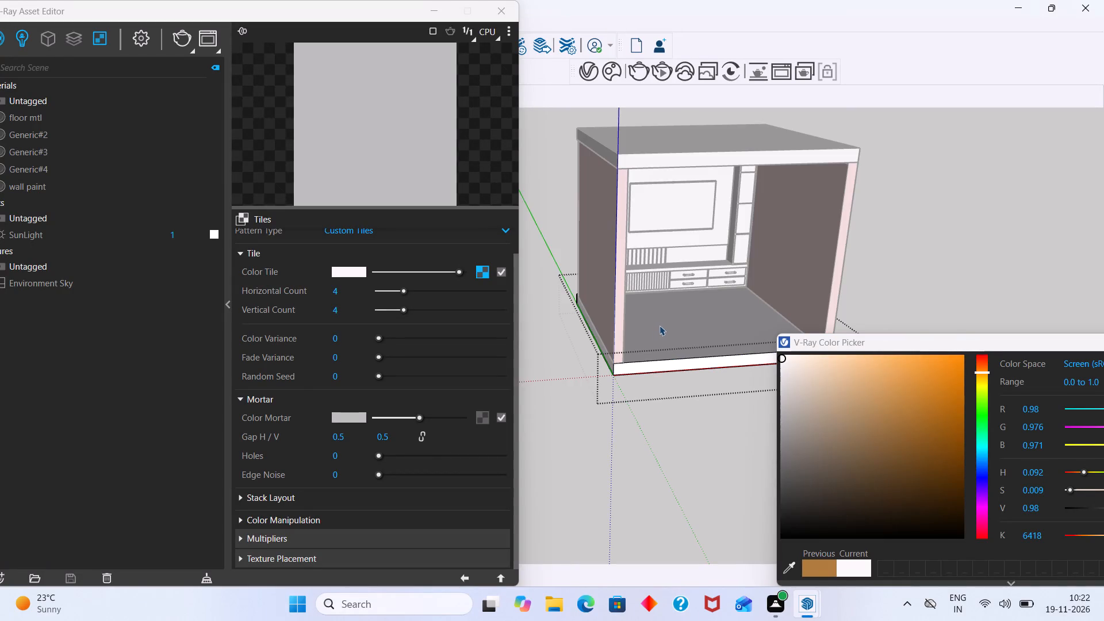
pyautogui.click(660, 328)
pyautogui.click(480, 270)
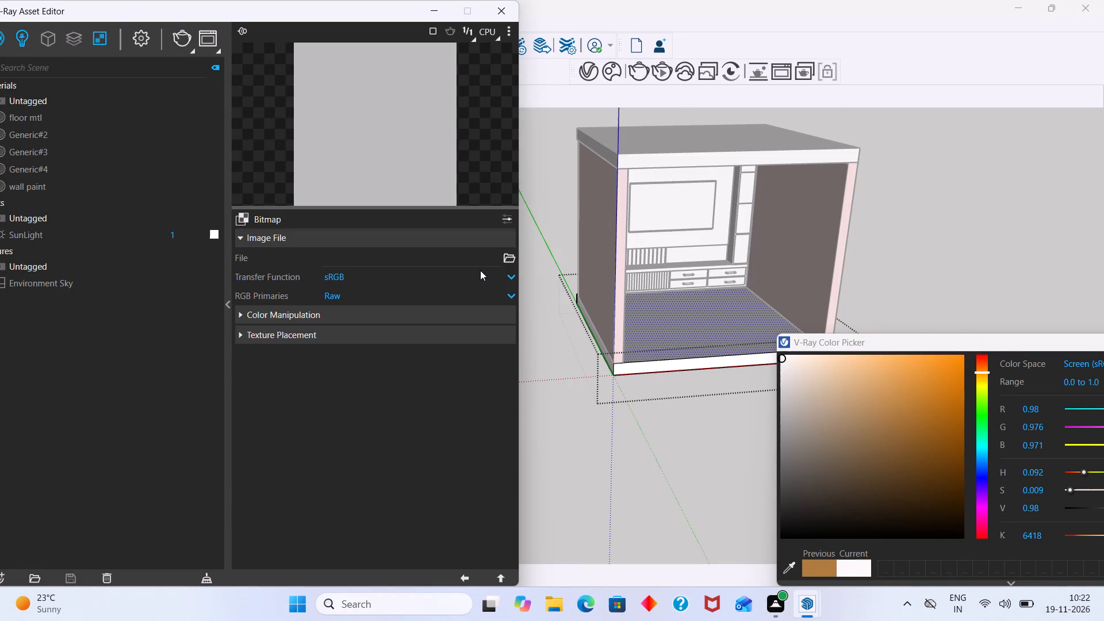
pyautogui.click(362, 214)
pyautogui.rightClick(65, 122)
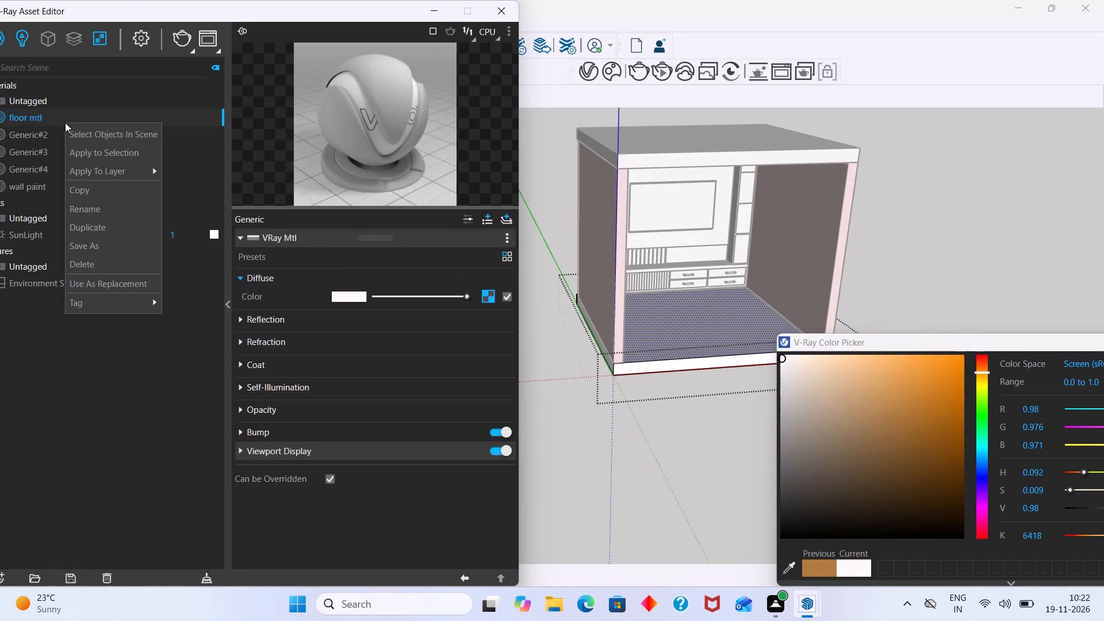
pyautogui.click(100, 149)
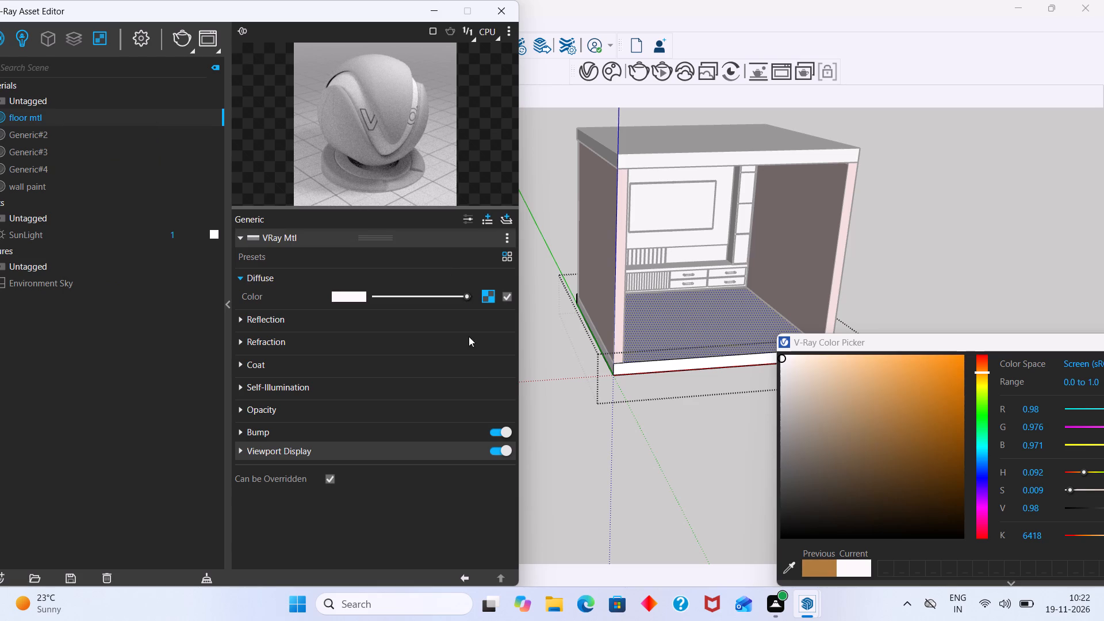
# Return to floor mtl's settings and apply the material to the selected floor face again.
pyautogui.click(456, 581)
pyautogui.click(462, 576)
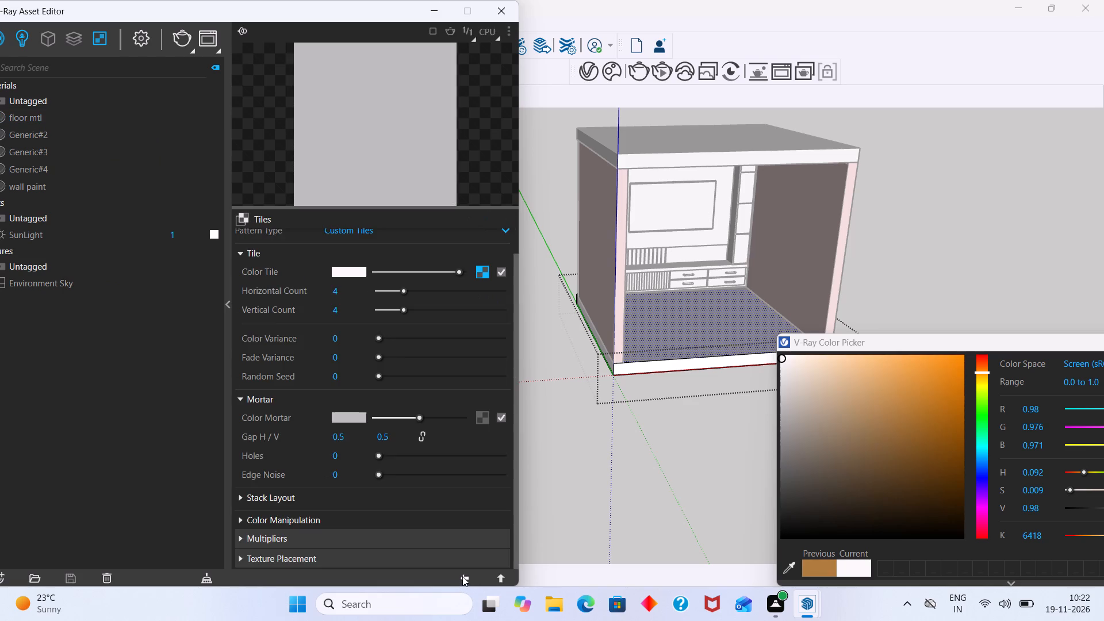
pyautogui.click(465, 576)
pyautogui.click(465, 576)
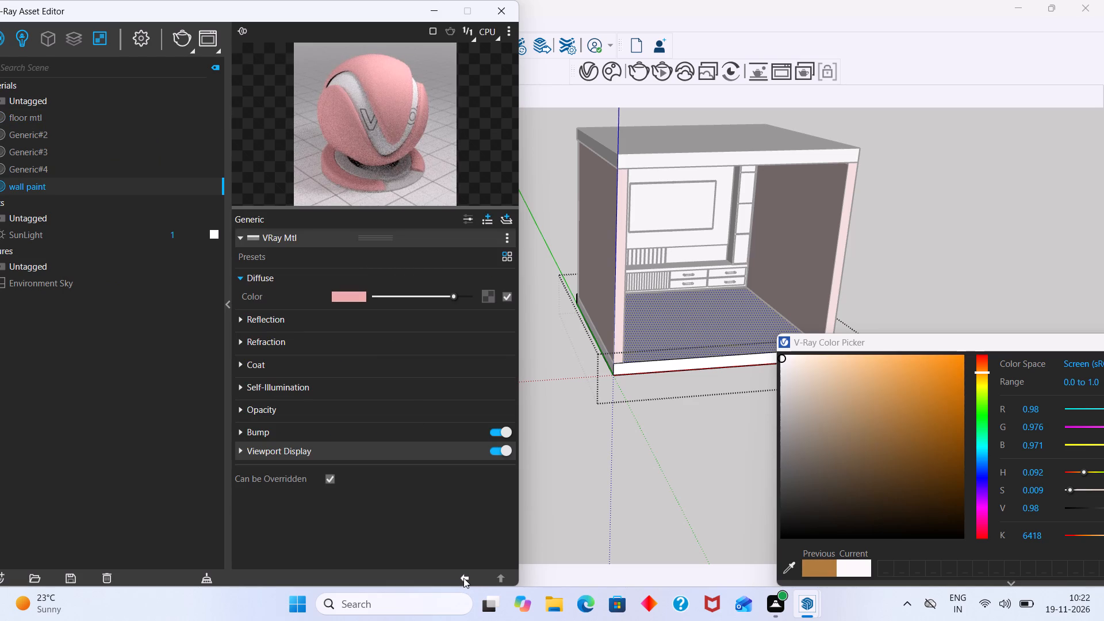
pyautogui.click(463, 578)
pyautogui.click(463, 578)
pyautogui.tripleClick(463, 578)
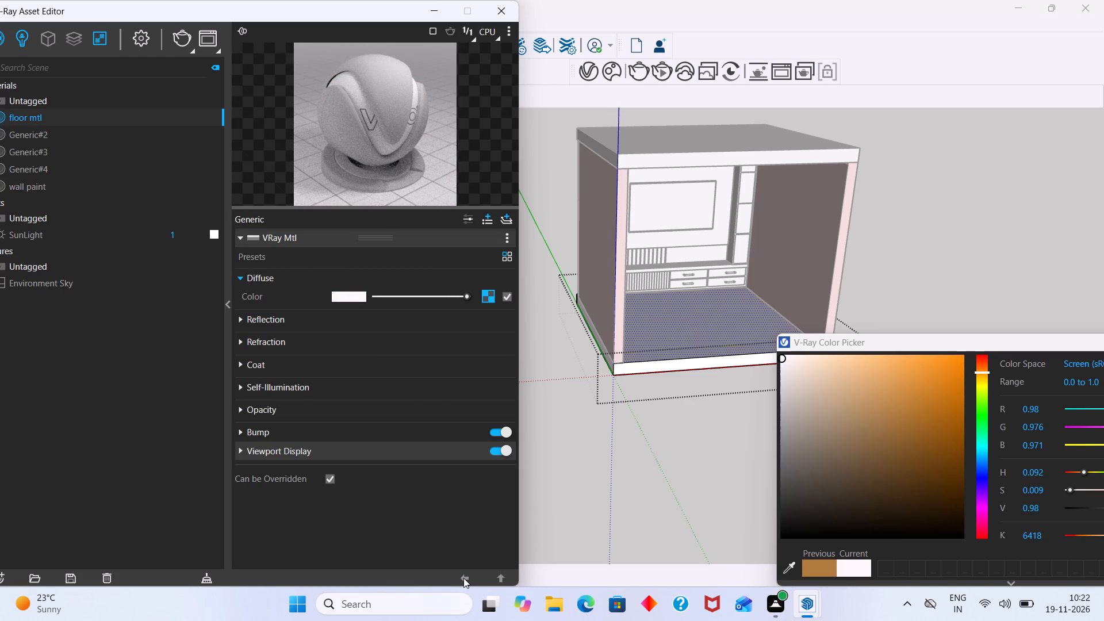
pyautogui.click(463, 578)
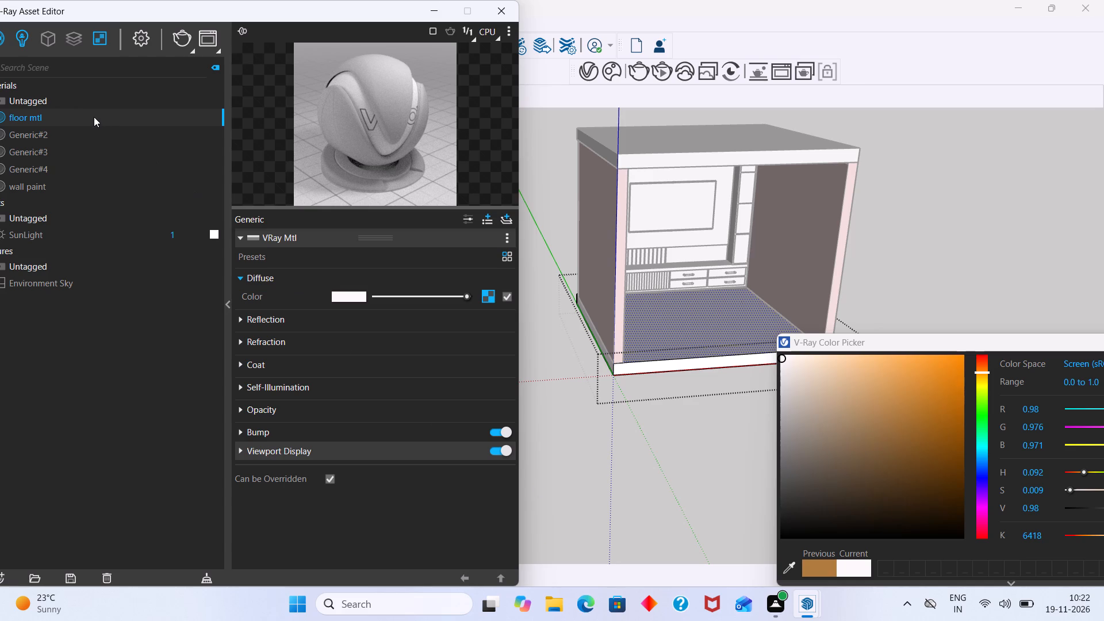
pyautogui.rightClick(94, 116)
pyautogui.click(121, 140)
# Clear the Tiles texture from floor mtl's diffuse color and close the floor group.
pyautogui.click(505, 297)
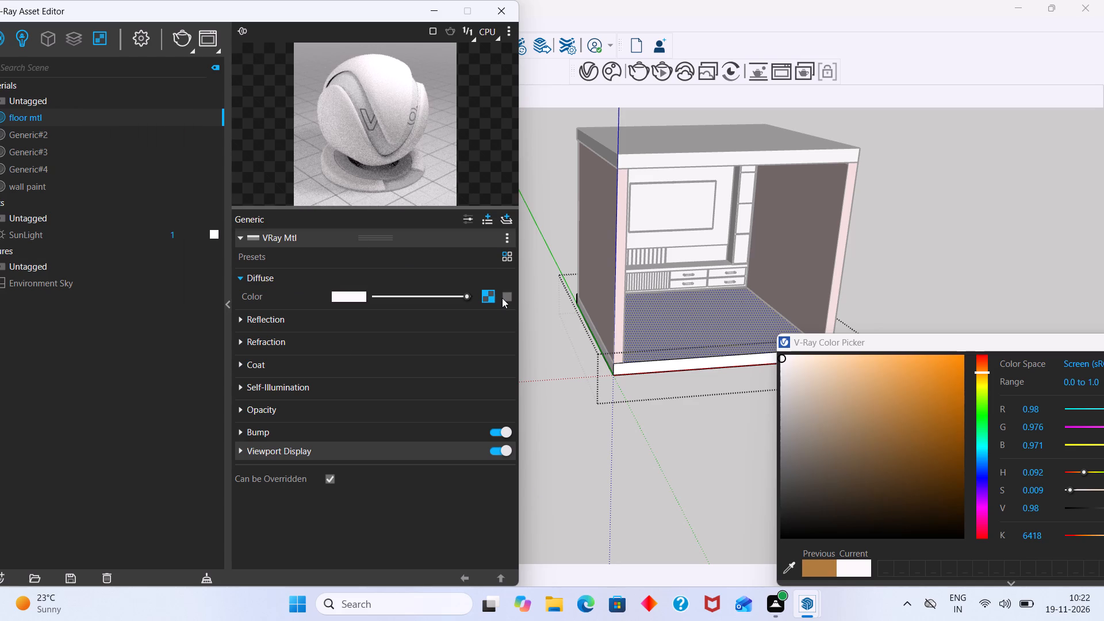
pyautogui.click(502, 298)
pyautogui.rightClick(491, 296)
pyautogui.click(456, 344)
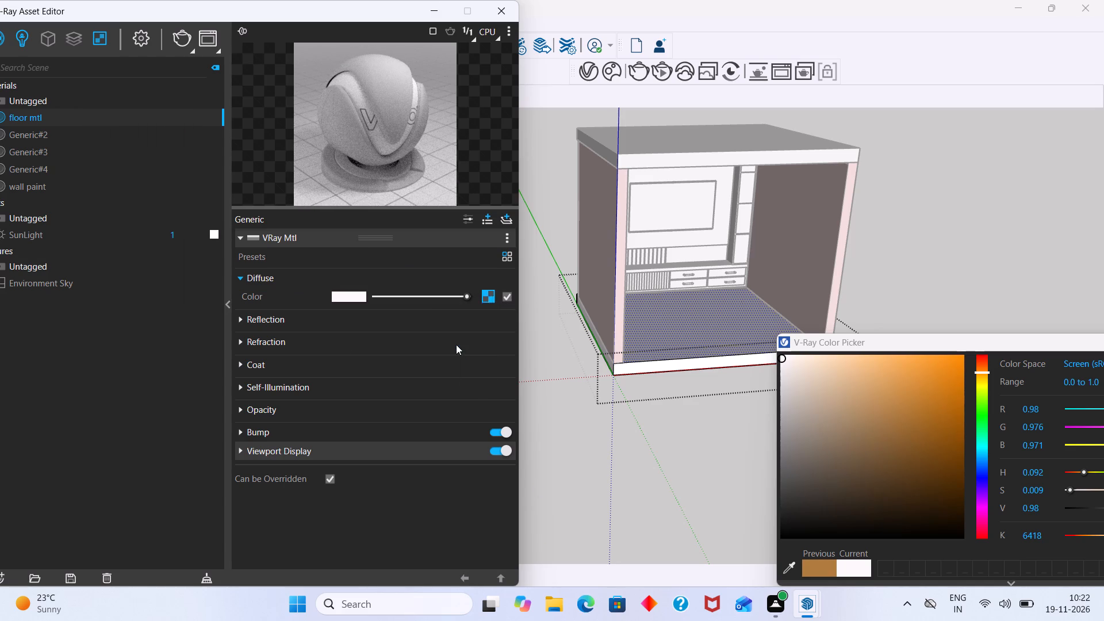
pyautogui.click(581, 413)
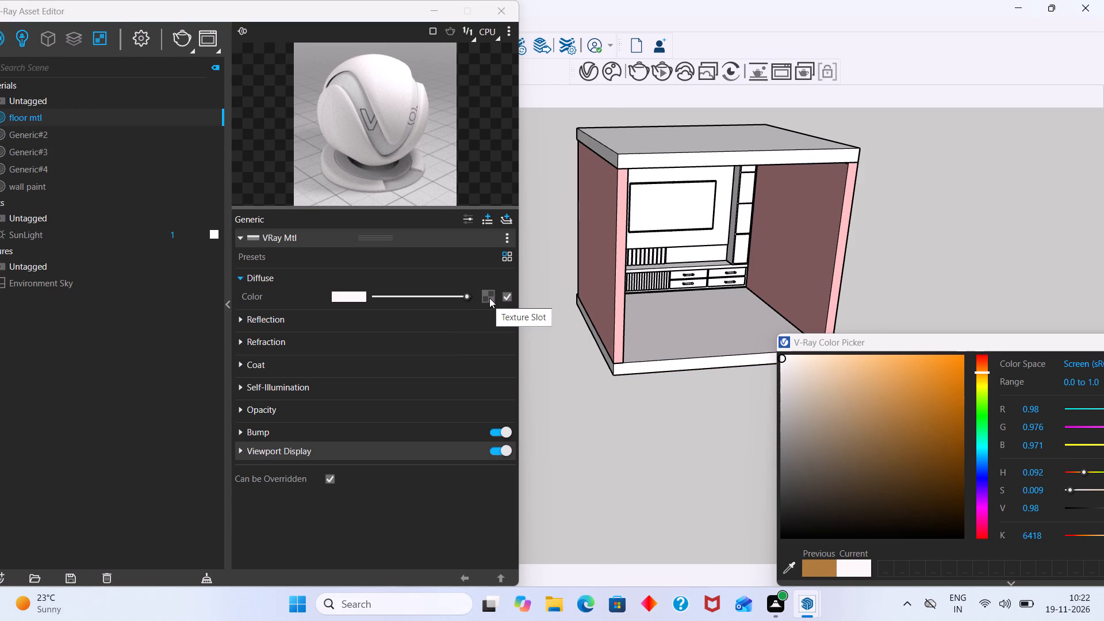
# Assign a Bitmap texture with the gold-veined white marble image to floor mtl's diffuse color, and close the color picker.
pyautogui.rightClick(489, 298)
pyautogui.click(489, 297)
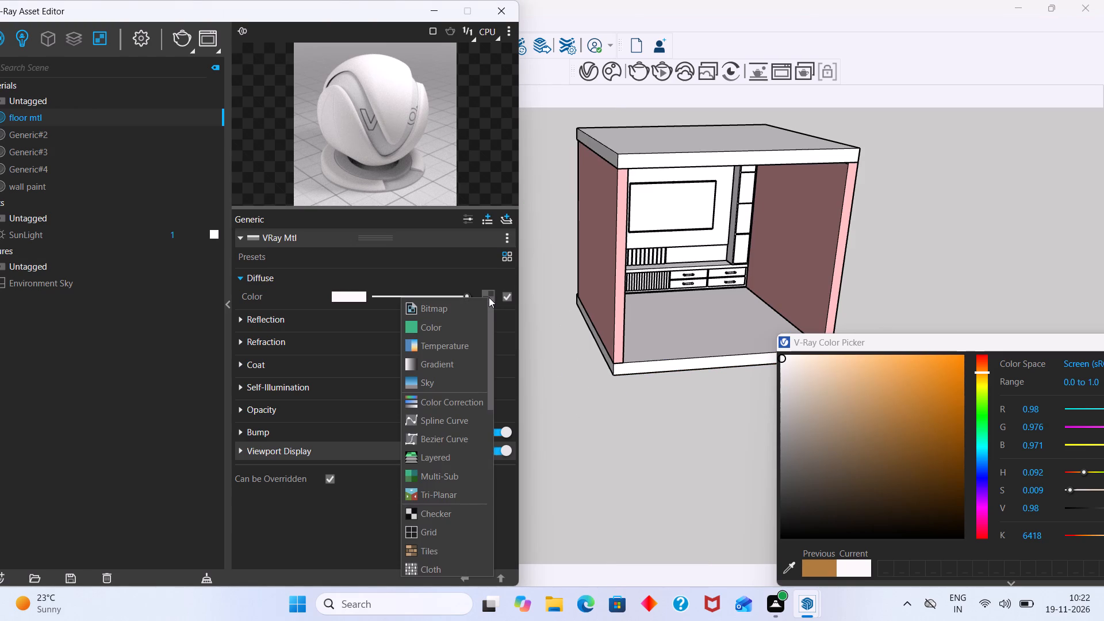
pyautogui.click(438, 311)
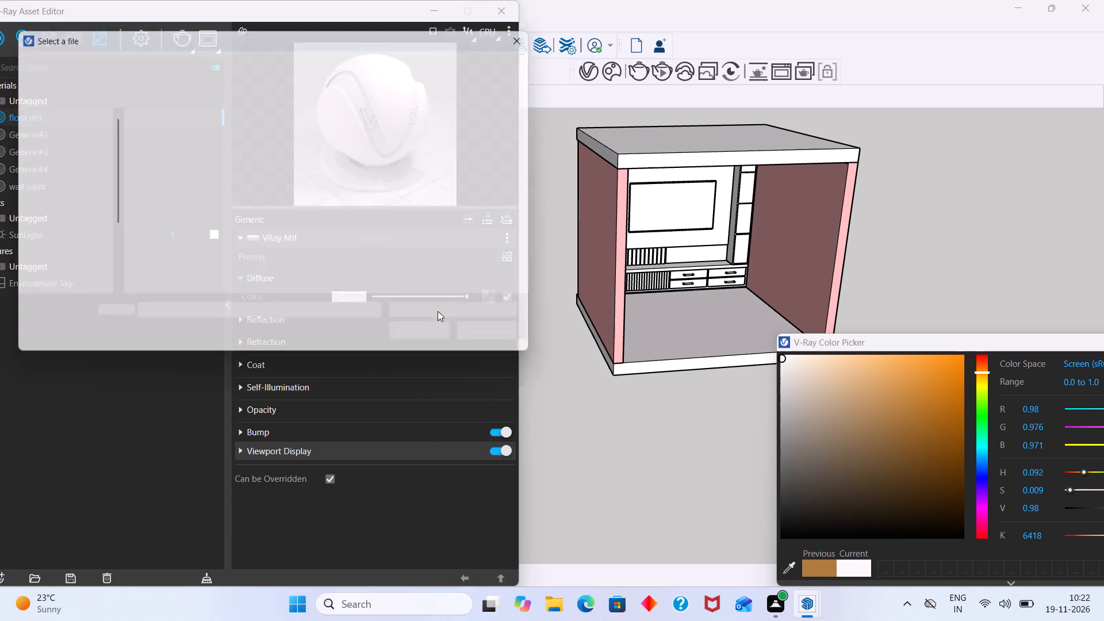
pyautogui.click(256, 139)
pyautogui.click(427, 340)
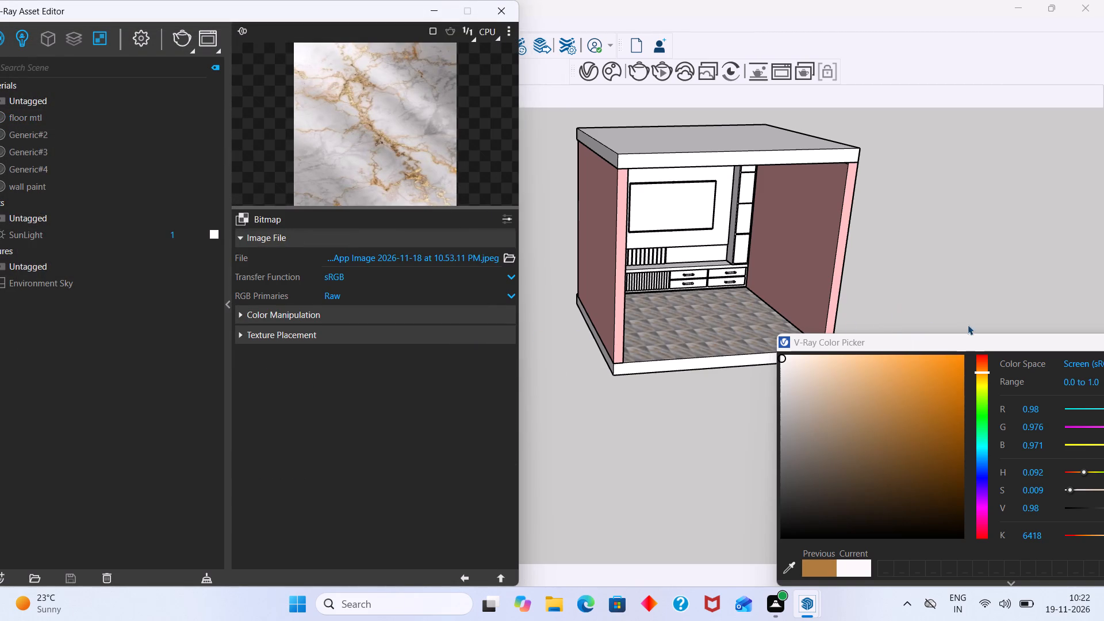
pyautogui.moveTo(1010, 342); pyautogui.dragTo(786, 373)
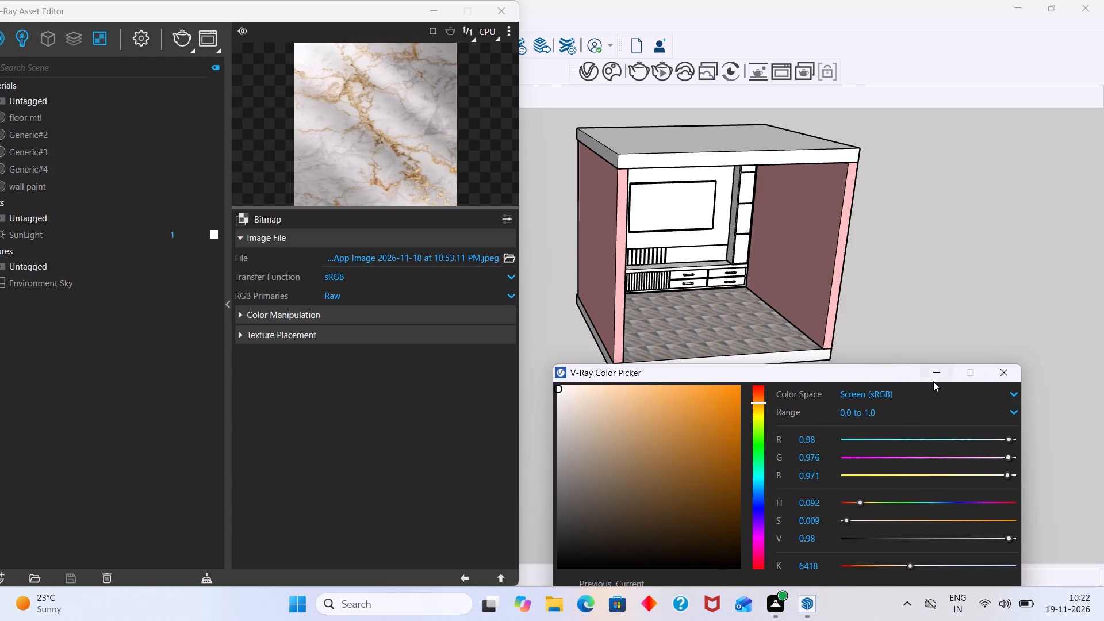
pyautogui.click(1010, 373)
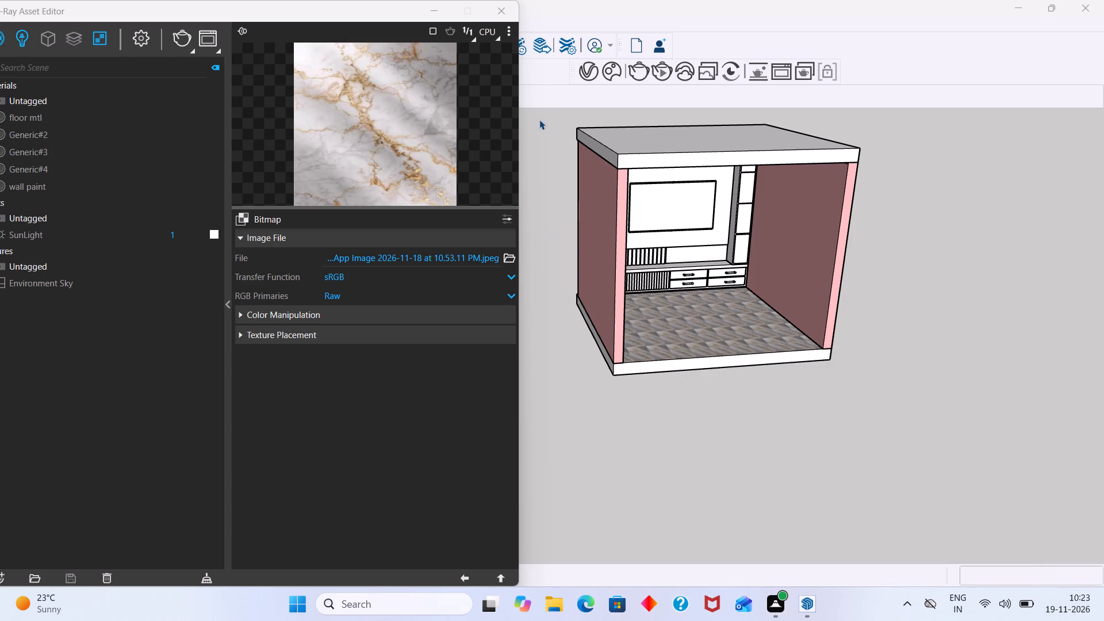
# Move the V-Ray Asset Editor clear of the main menus and add a new tray, Tray 4, containing only Materials.
pyautogui.press('b')
pyautogui.moveTo(378, 17); pyautogui.dragTo(415, 179)
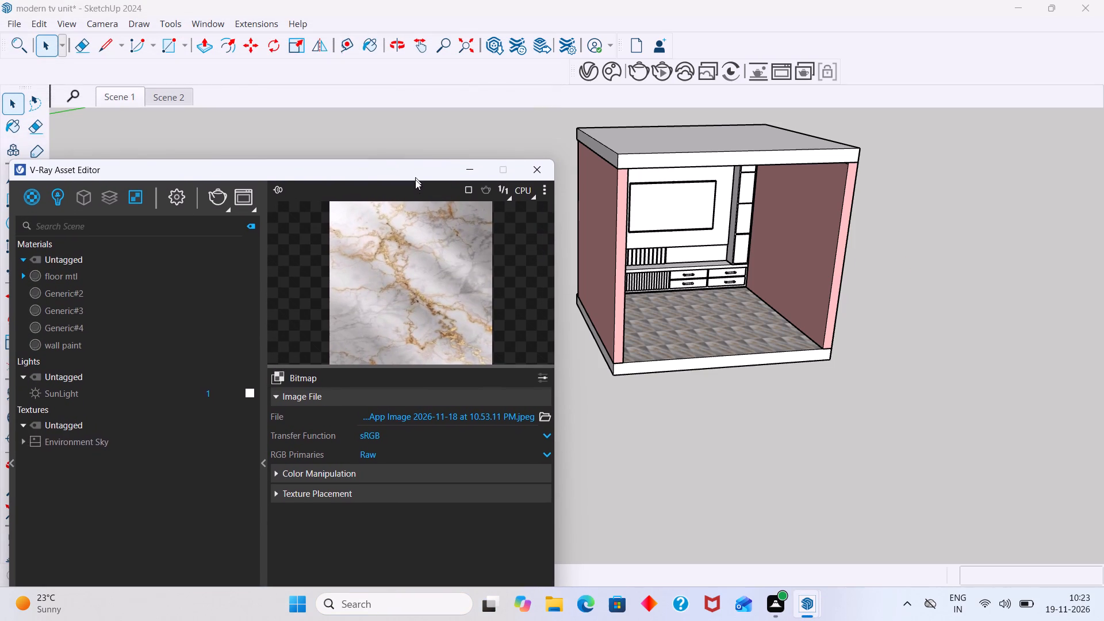
pyautogui.moveTo(415, 179); pyautogui.dragTo(415, 181)
pyautogui.click(208, 25)
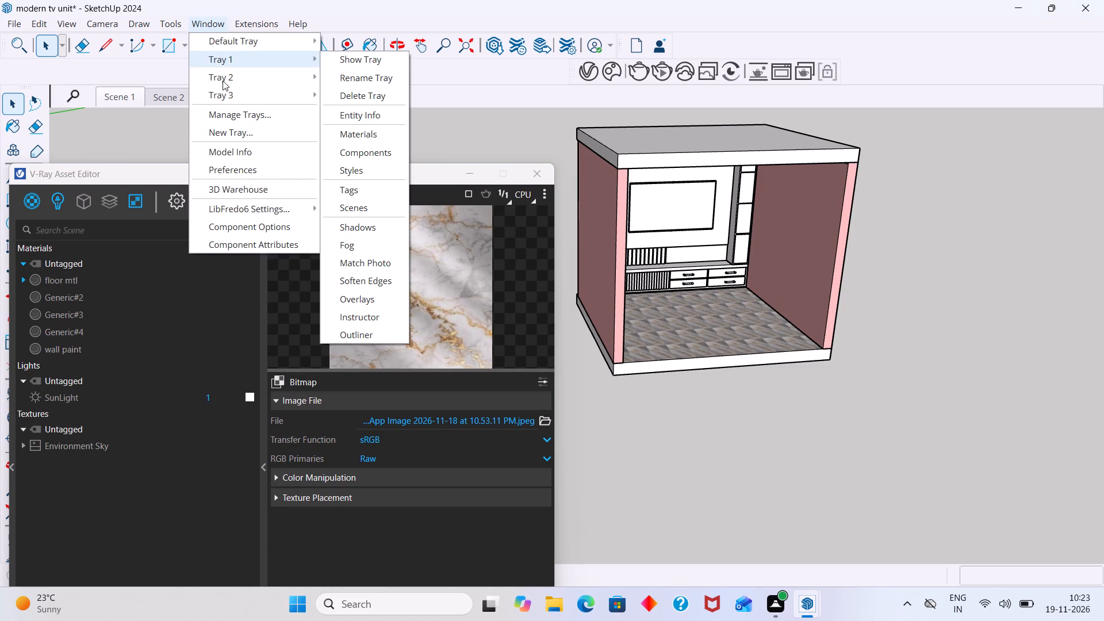
pyautogui.click(232, 135)
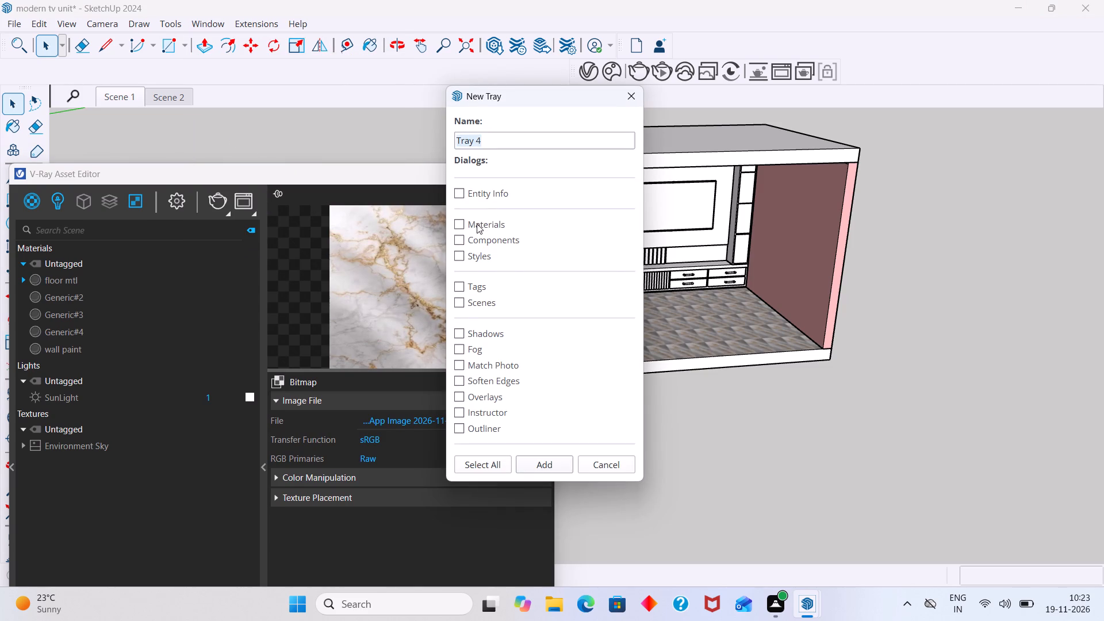
pyautogui.click(463, 224)
pyautogui.click(531, 469)
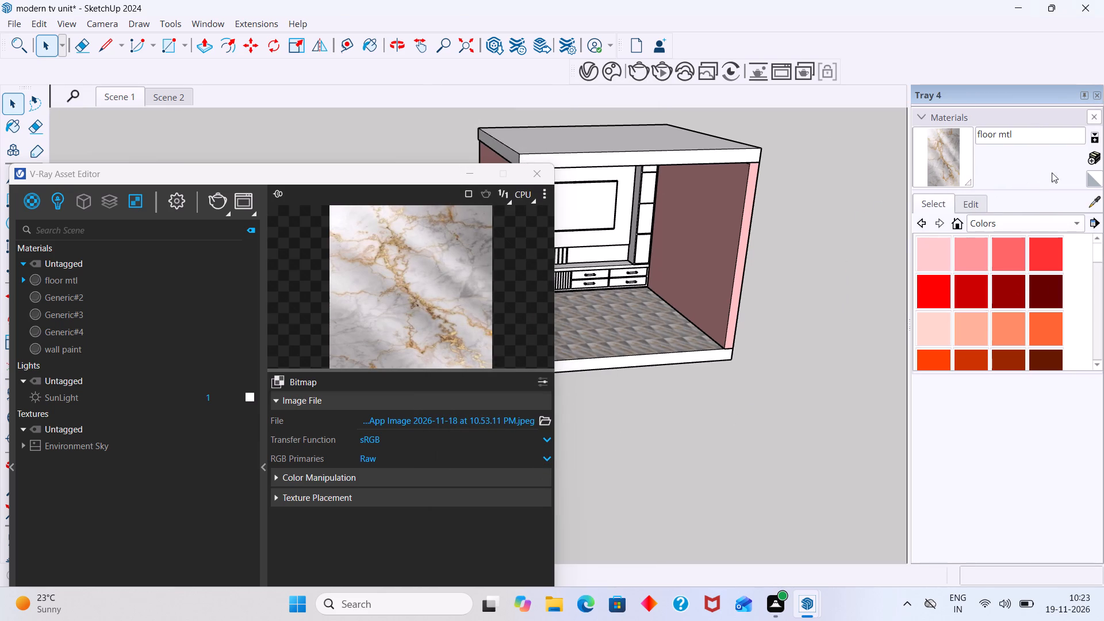
# Start creating a new material from floor mtl, unlock the texture's aspect ratio and set its width to 2' (about 61 cm).
pyautogui.click(1092, 154)
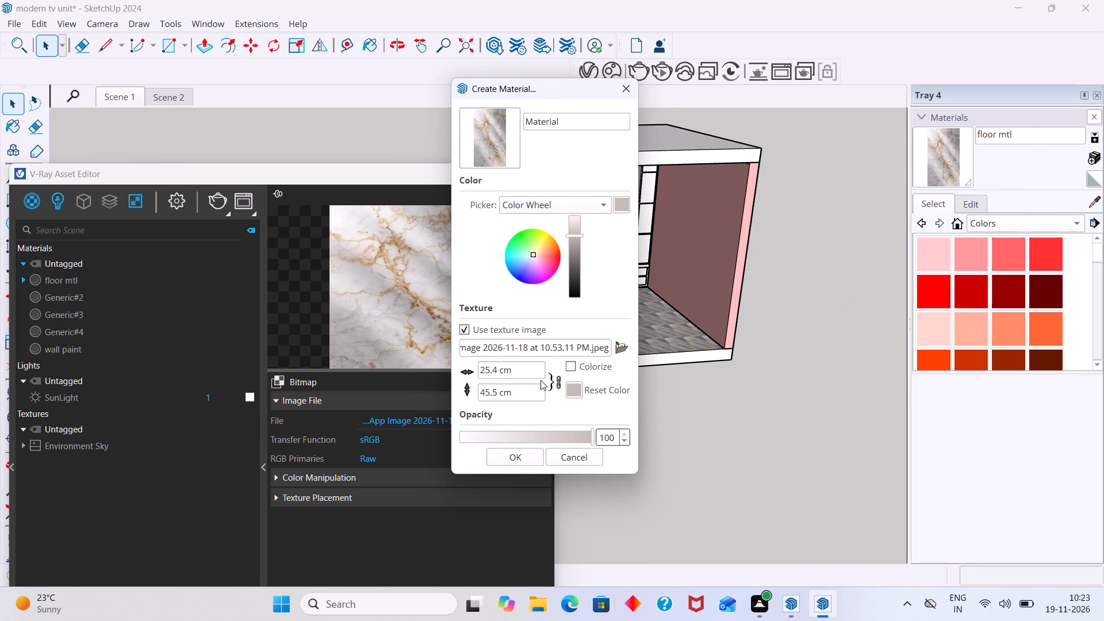
pyautogui.click(559, 384)
pyautogui.click(518, 373)
pyautogui.press('BackSpace')
pyautogui.press('BackSpace')
pyautogui.press('BackSpace')
pyautogui.press('BackSpace')
pyautogui.press('BackSpace')
pyautogui.press('BackSpace')
pyautogui.press('BackSpace')
pyautogui.press('BackSpace')
pyautogui.press('BackSpace')
pyautogui.press('BackSpace')
pyautogui.press('BackSpace')
pyautogui.press('BackSpace')
pyautogui.press('BackSpace')
pyautogui.press('2')
pyautogui.press("'")
pyautogui.press('Return')
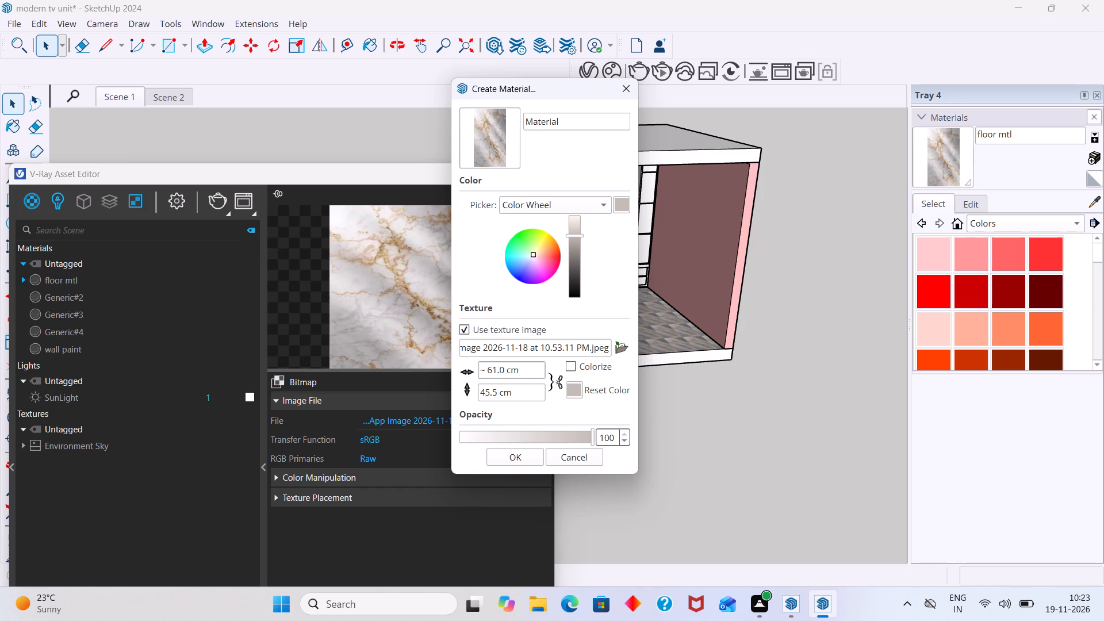
# Set the new material's texture height to 2' (about 61 cm) and create the material.
pyautogui.click(514, 392)
pyautogui.press('BackSpace')
pyautogui.press('BackSpace')
pyautogui.press('BackSpace')
pyautogui.press('BackSpace')
pyautogui.press('BackSpace')
pyautogui.press('BackSpace')
pyautogui.press('BackSpace')
pyautogui.write("2'")
pyautogui.press('Return')
pyautogui.click(512, 457)
# Paint the room's floor with the new marble material.
pyautogui.click(644, 339)
pyautogui.scroll(3, 644, 339)
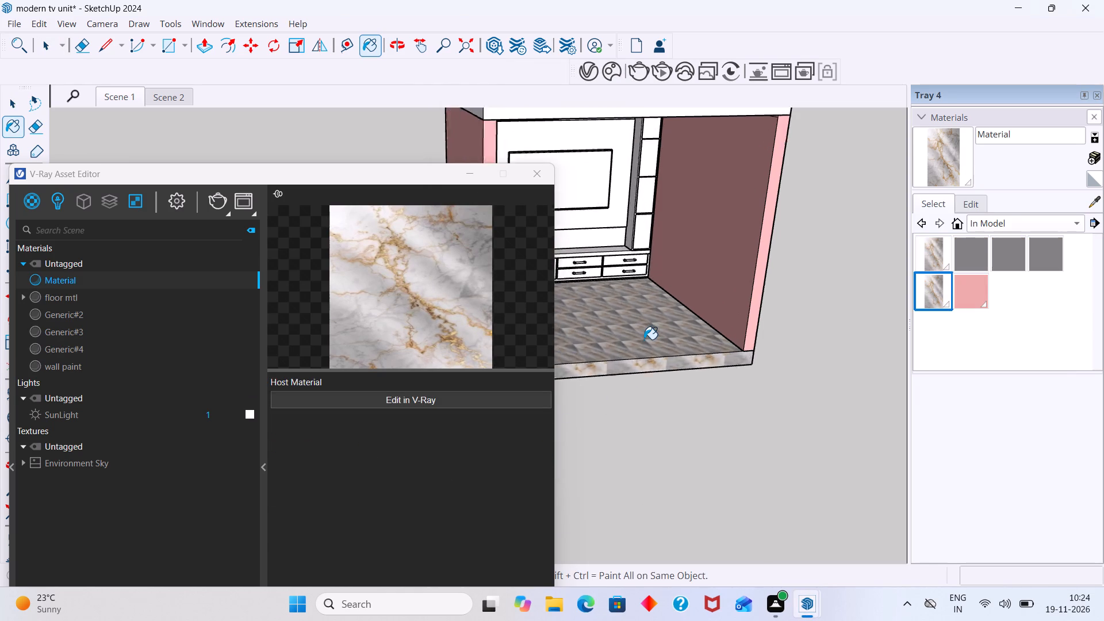
pyautogui.scroll(3, 644, 339)
pyautogui.moveTo(648, 344); pyautogui.dragTo(566, 351, button='middle')
pyautogui.scroll(-3, 684, 366)
pyautogui.moveTo(680, 387); pyautogui.dragTo(700, 213, button='middle')
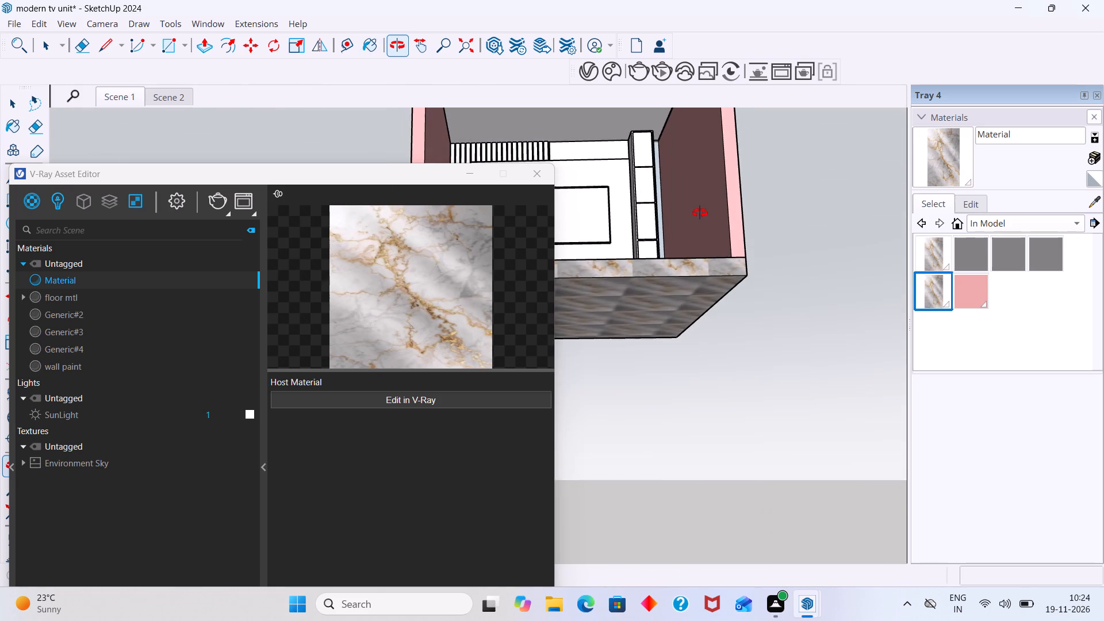
pyautogui.moveTo(700, 213); pyautogui.dragTo(738, 370, button='middle')
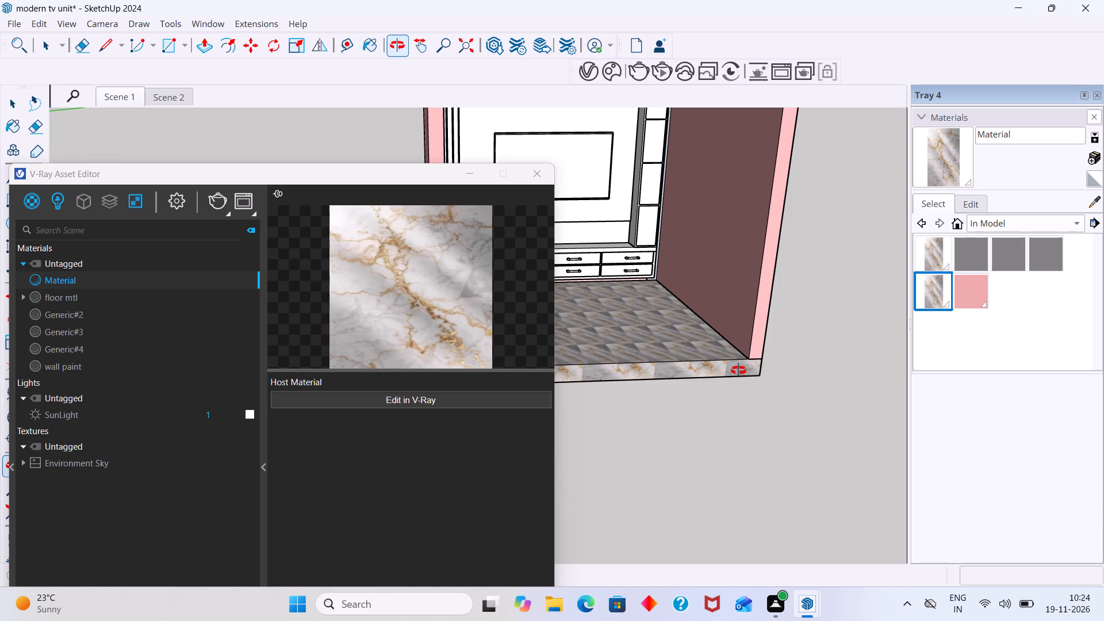
pyautogui.moveTo(738, 370); pyautogui.dragTo(702, 387, button='middle')
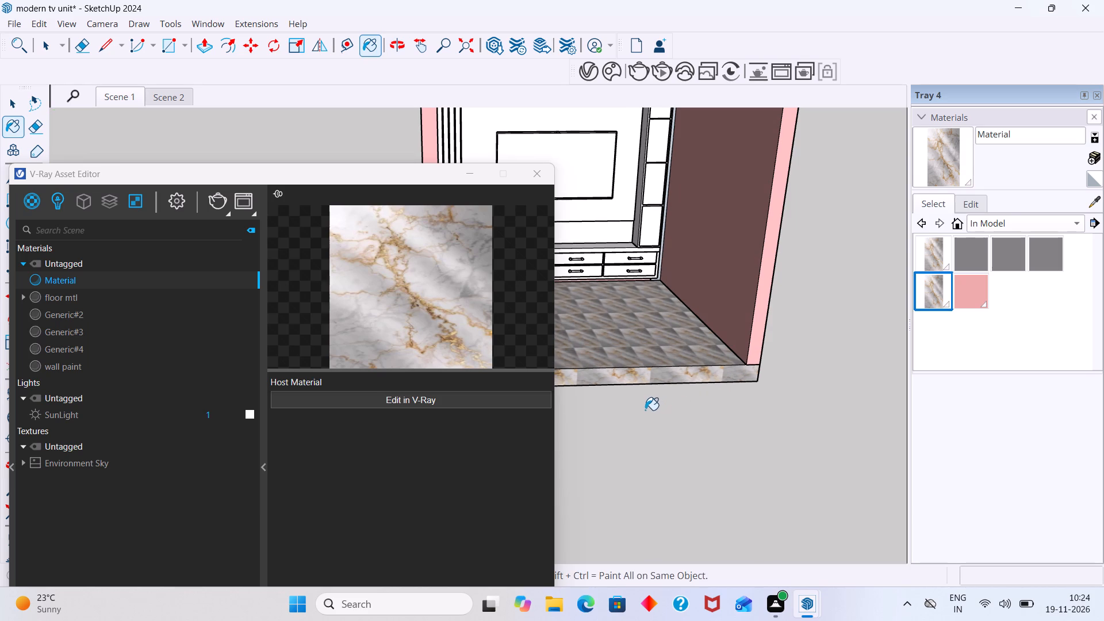
pyautogui.press('space')
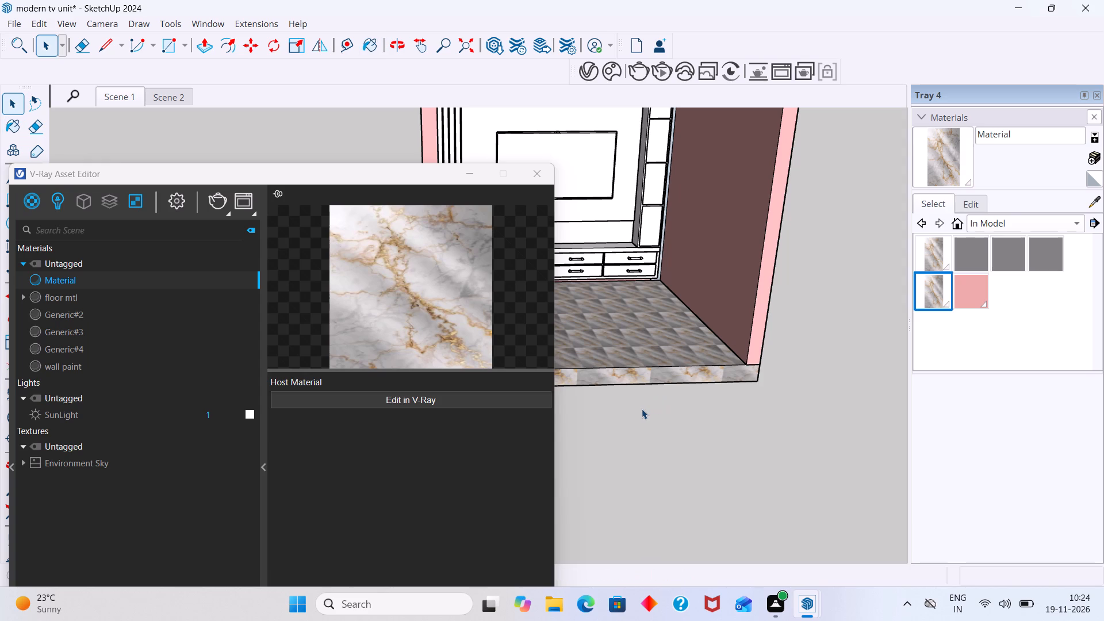
# Select the floor of the TV unit room.
pyautogui.scroll(14, 638, 345)
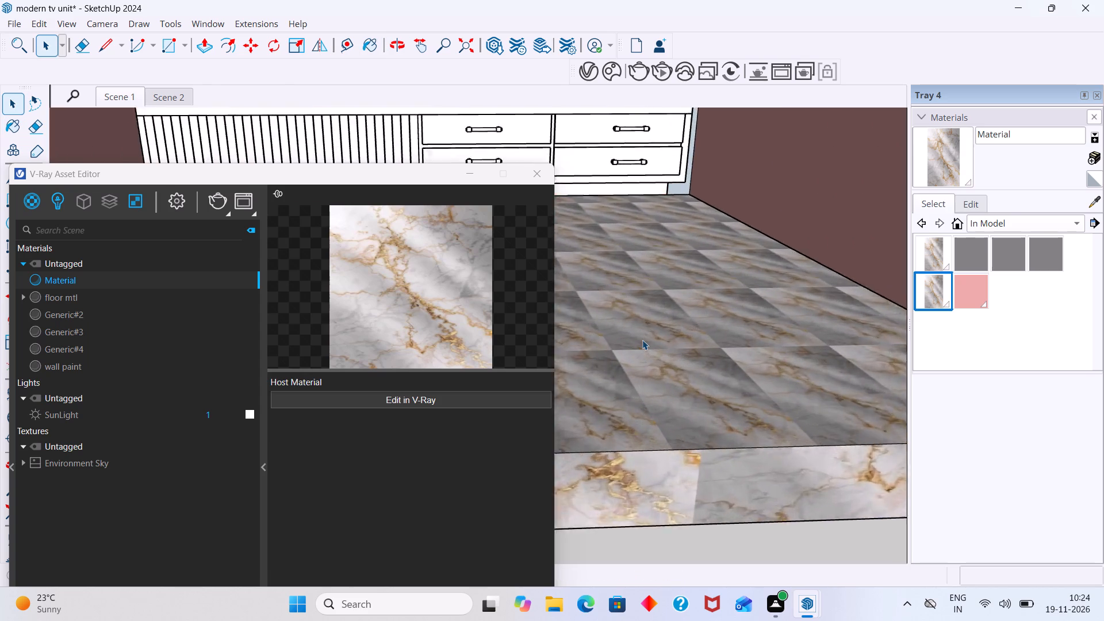
pyautogui.scroll(9, 642, 340)
pyautogui.scroll(-20, 642, 339)
pyautogui.scroll(-1, 642, 339)
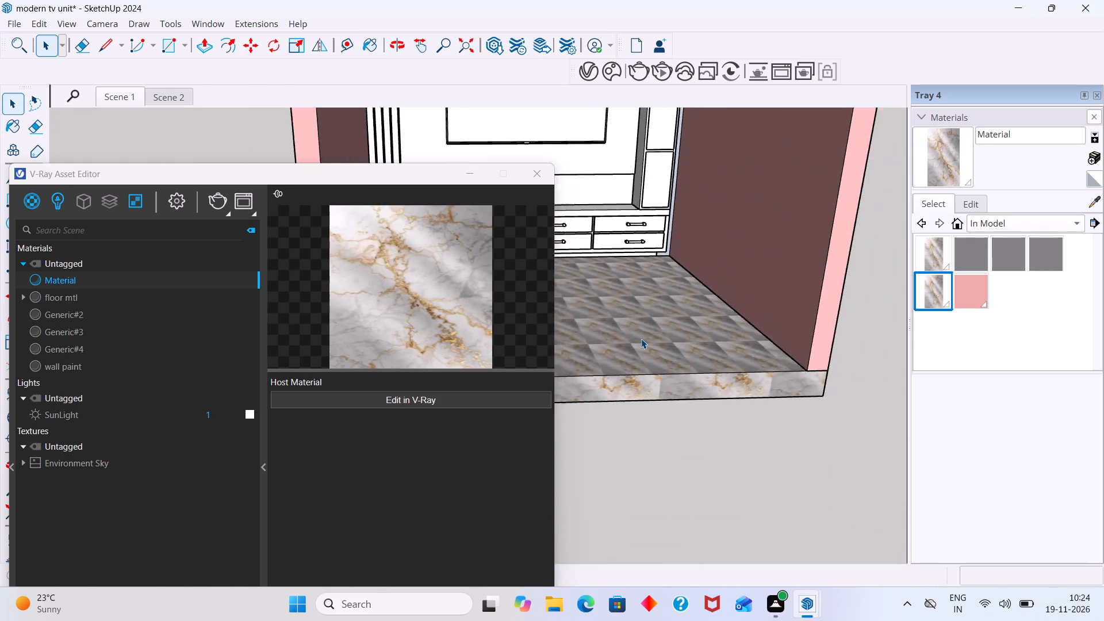
pyautogui.scroll(-9, 641, 339)
pyautogui.scroll(3, 635, 338)
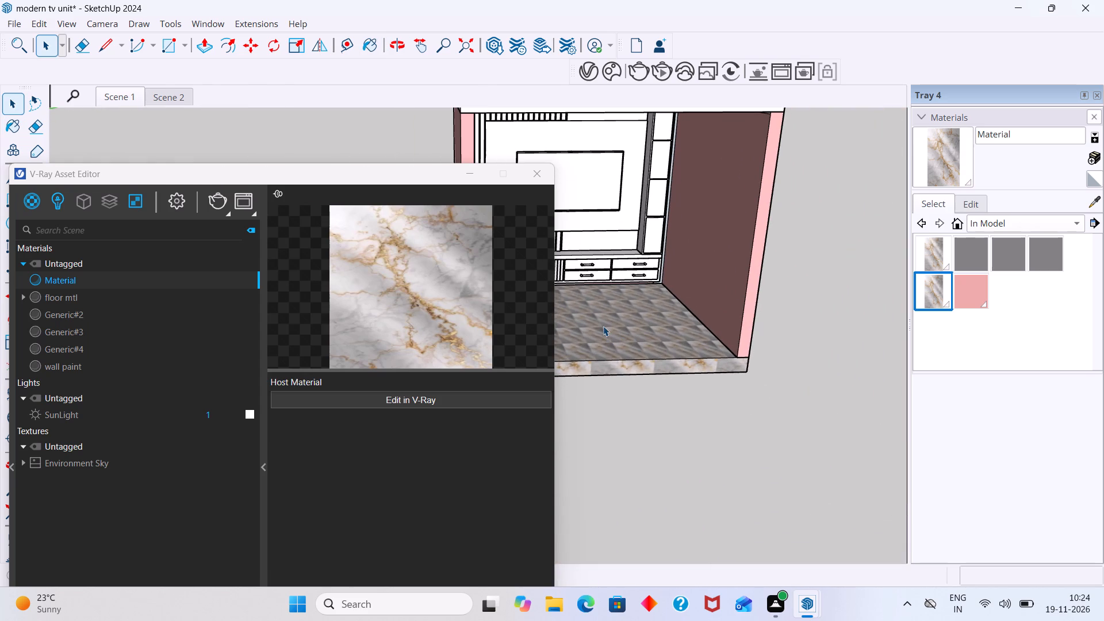
pyautogui.click(603, 325)
pyautogui.scroll(3, 607, 327)
pyautogui.doubleClick(608, 328)
pyautogui.click(613, 328)
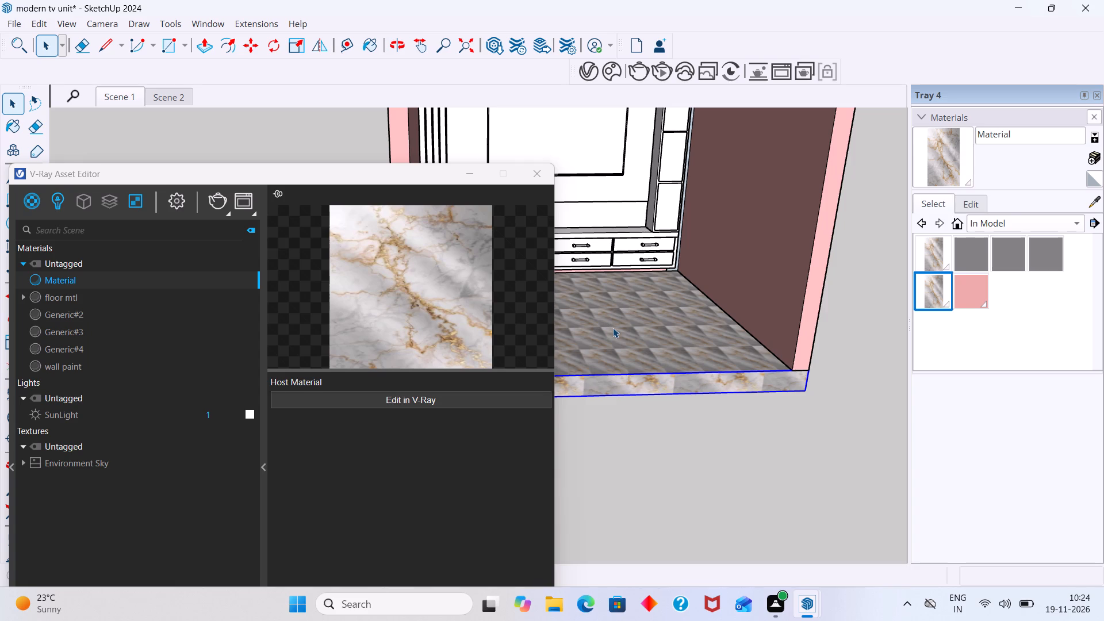
# Make the new Material editable in V-Ray and set its diffuse color to near-white, RGB 0.968, 0.962, 0.956.
pyautogui.click(429, 400)
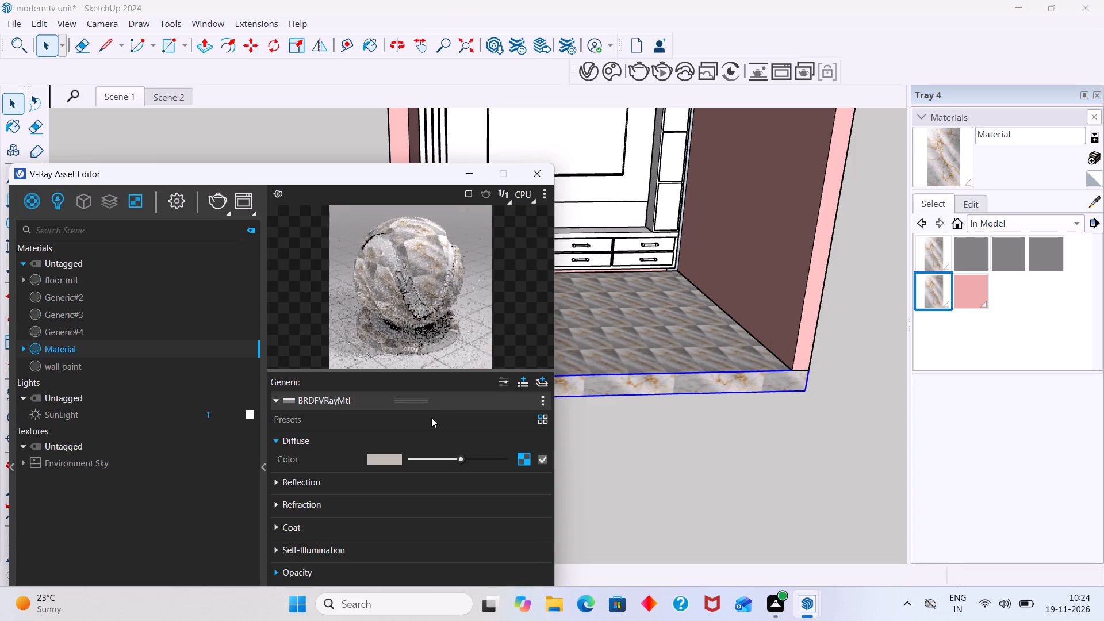
pyautogui.scroll(-6, 415, 468)
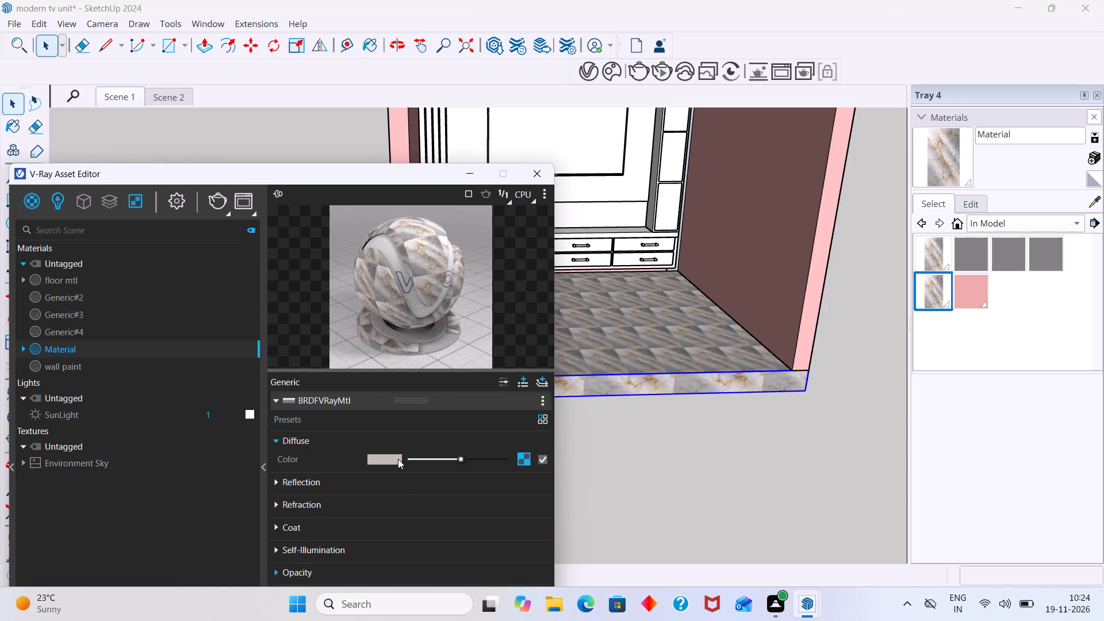
pyautogui.click(398, 459)
pyautogui.click(559, 392)
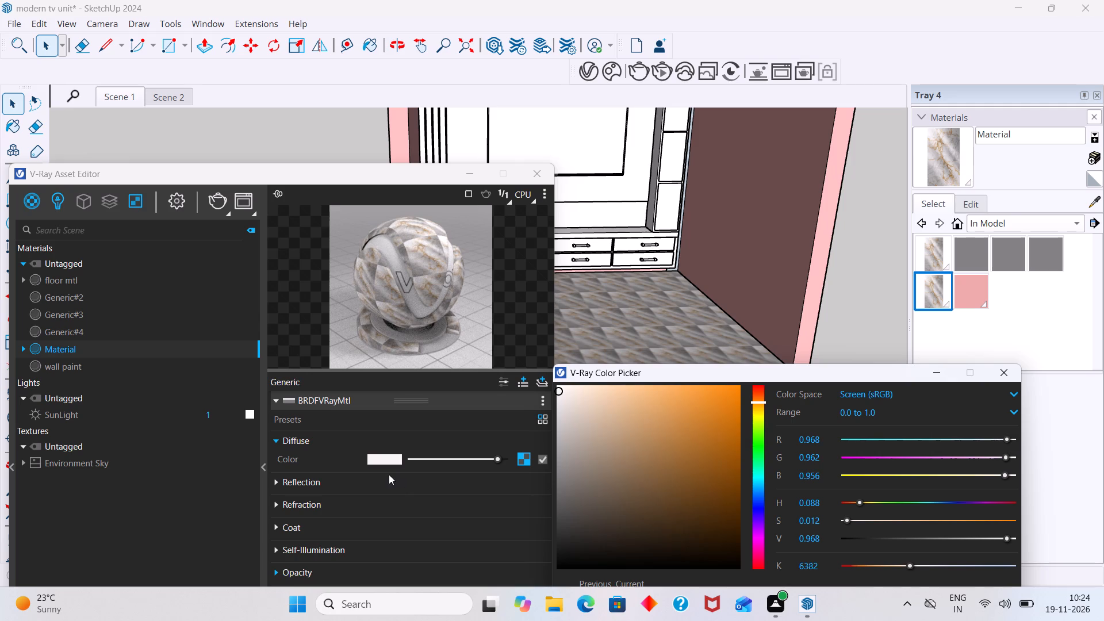
# Examine Material's diffuse settings and open its diffuse Bitmap texture.
pyautogui.scroll(-4, 387, 480)
pyautogui.scroll(-8, 324, 491)
pyautogui.scroll(-2, 323, 556)
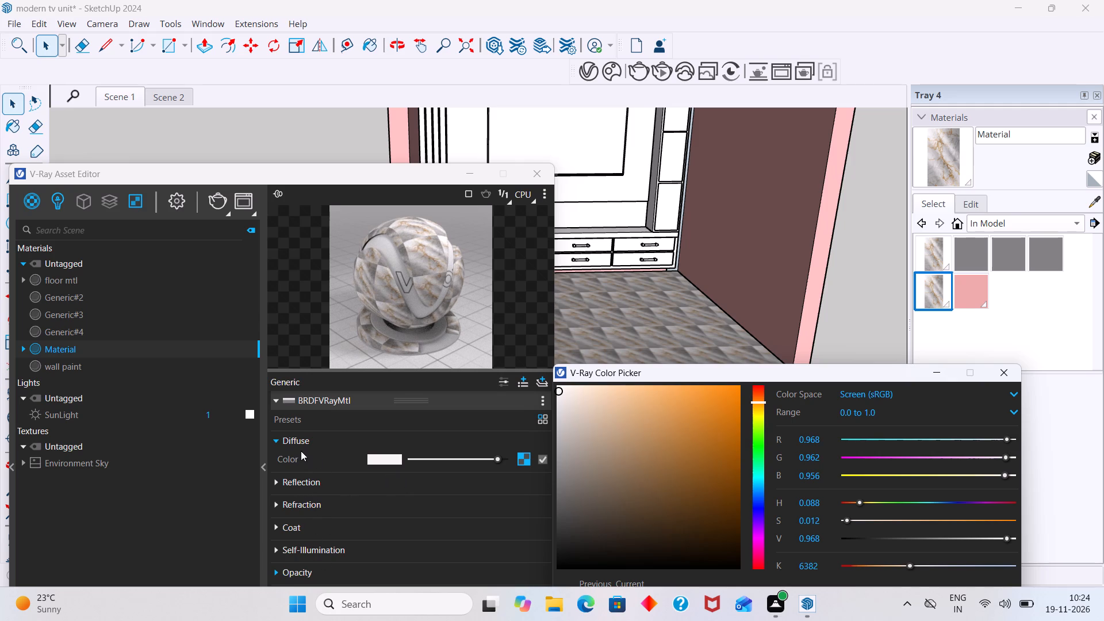
pyautogui.click(304, 440)
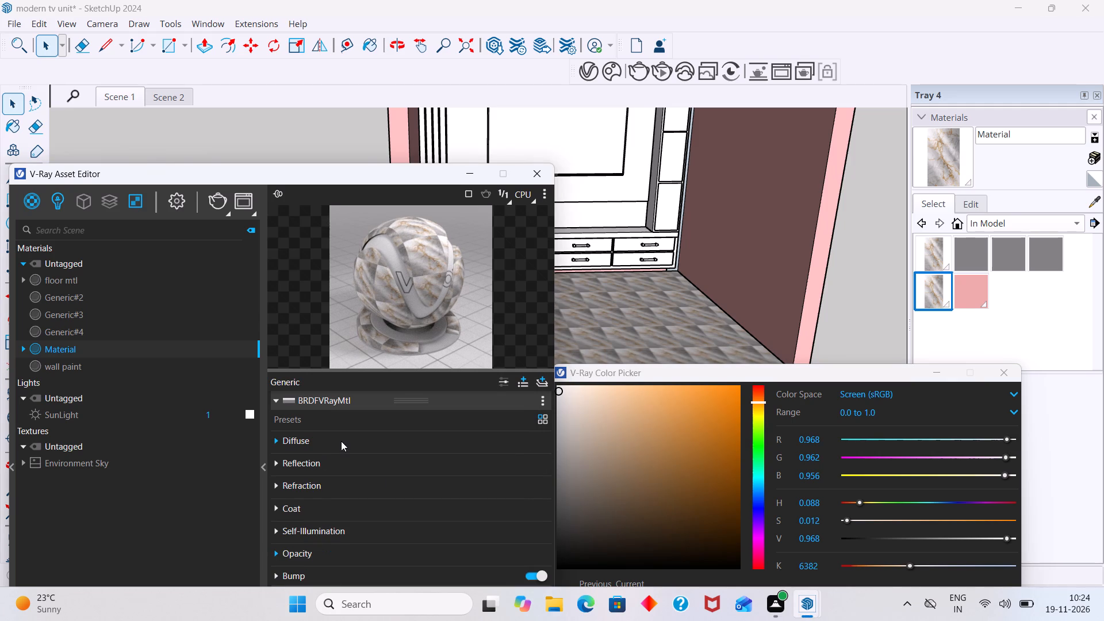
pyautogui.click(341, 440)
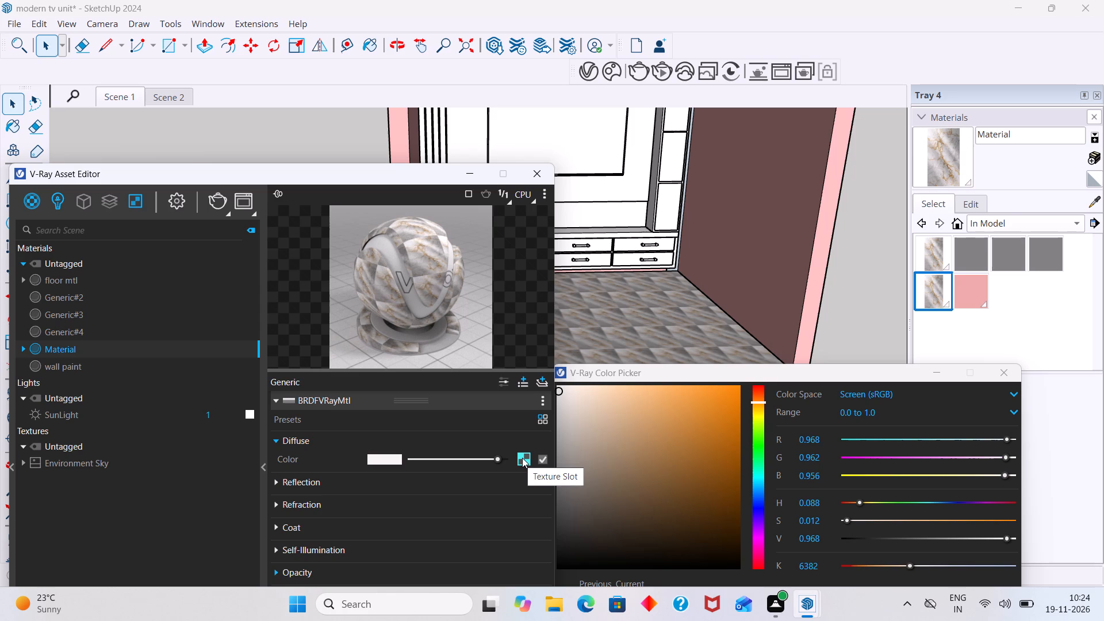
pyautogui.click(522, 457)
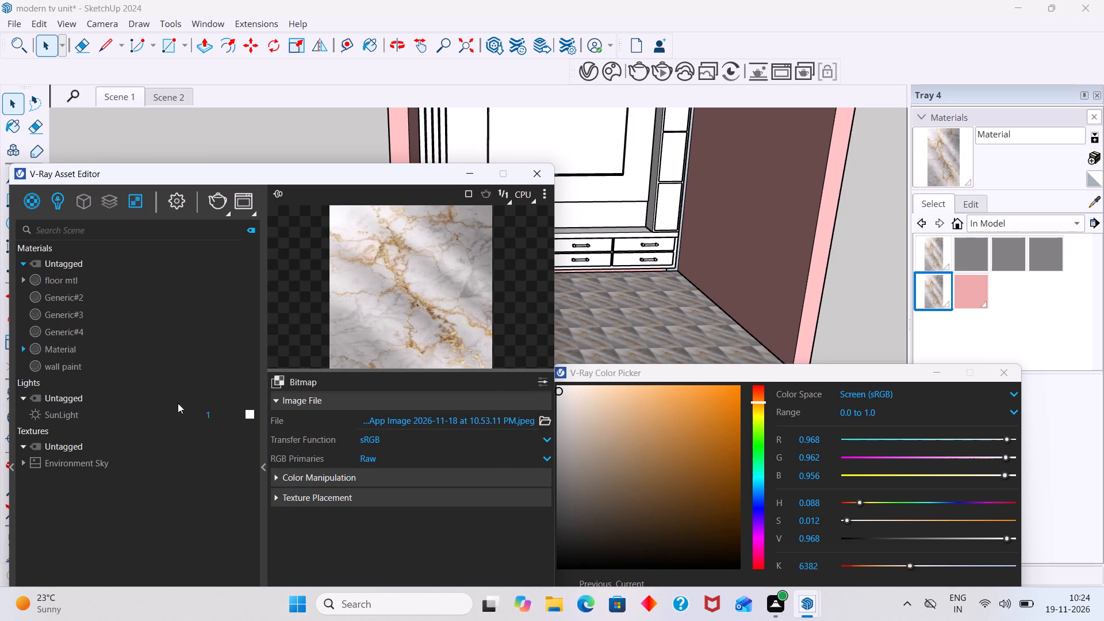
# Apply floor mtl to the selected floor.
pyautogui.rightClick(124, 279)
pyautogui.click(195, 306)
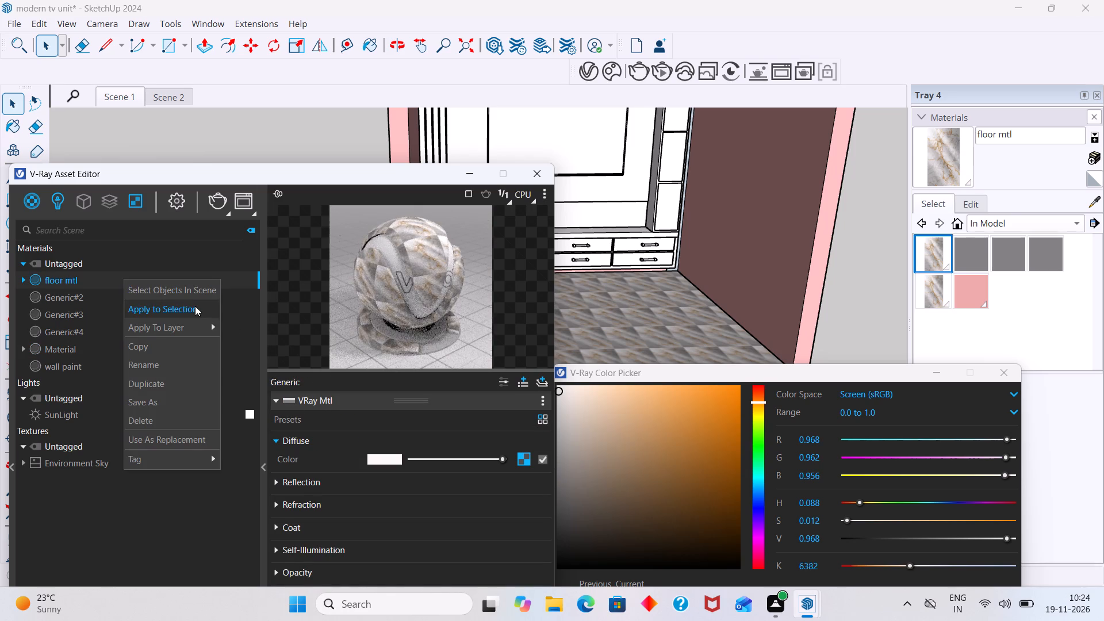
# Examine the Bitmap texture in floor mtl's diffuse color.
pyautogui.scroll(-3, 439, 463)
pyautogui.click(319, 443)
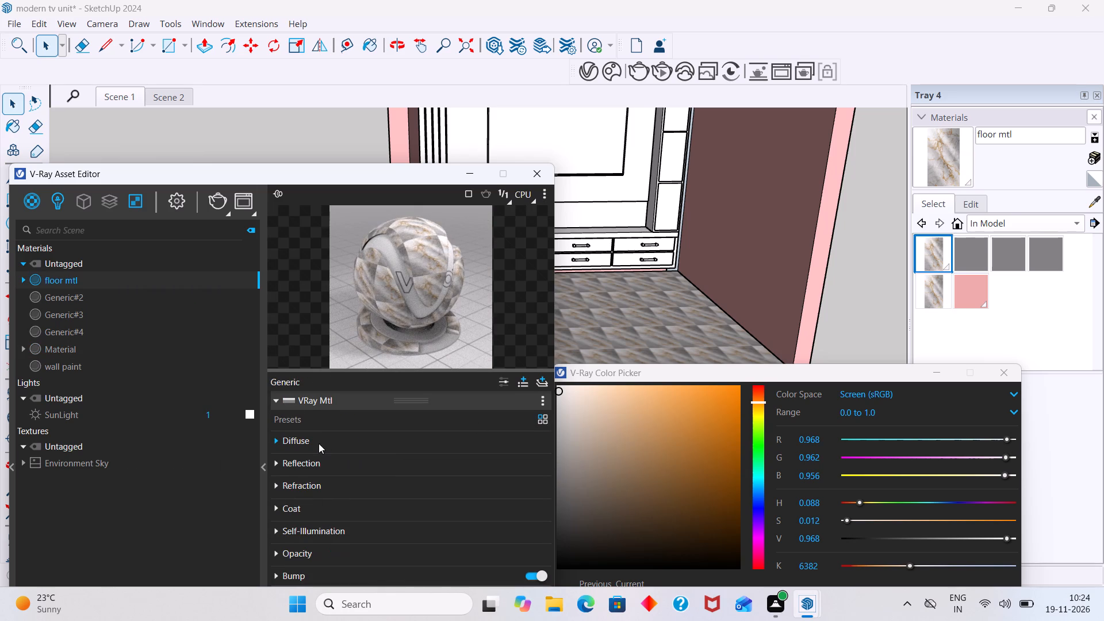
pyautogui.click(313, 442)
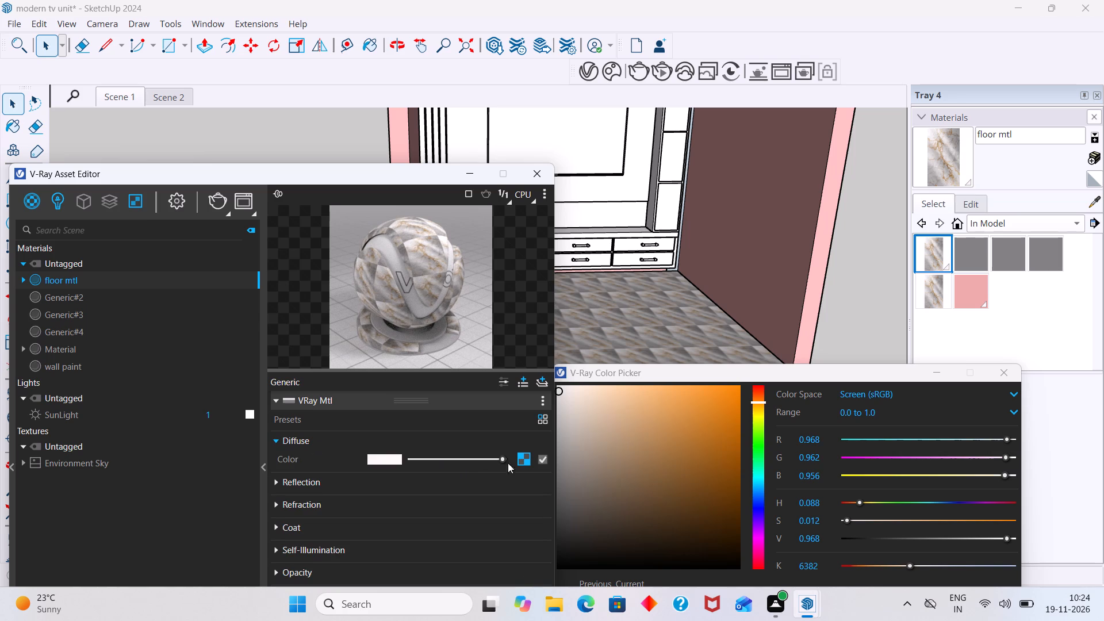
pyautogui.rightClick(520, 461)
pyautogui.click(526, 461)
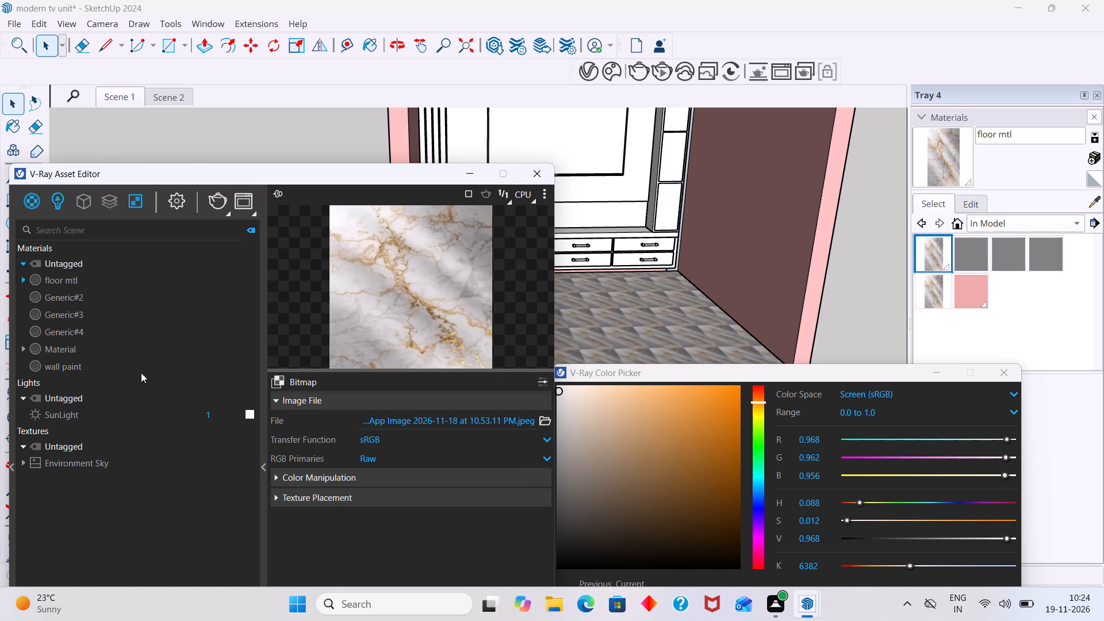
# Apply floor mtl to the selected floor again and clear the Bitmap texture from its diffuse color.
pyautogui.rightClick(129, 275)
pyautogui.click(159, 305)
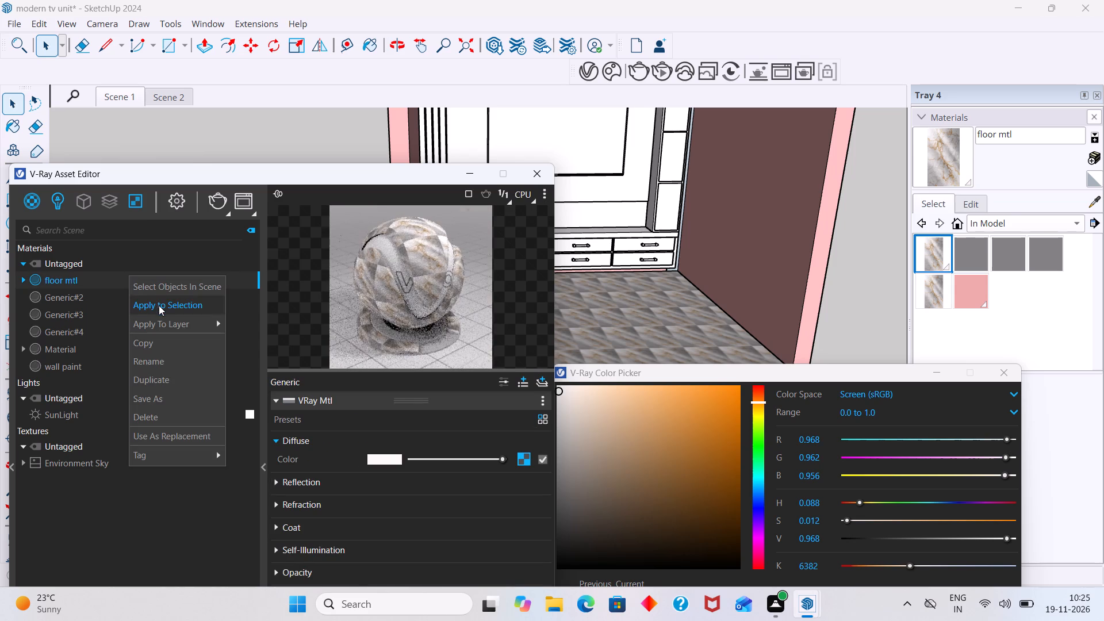
pyautogui.rightClick(522, 458)
pyautogui.click(490, 508)
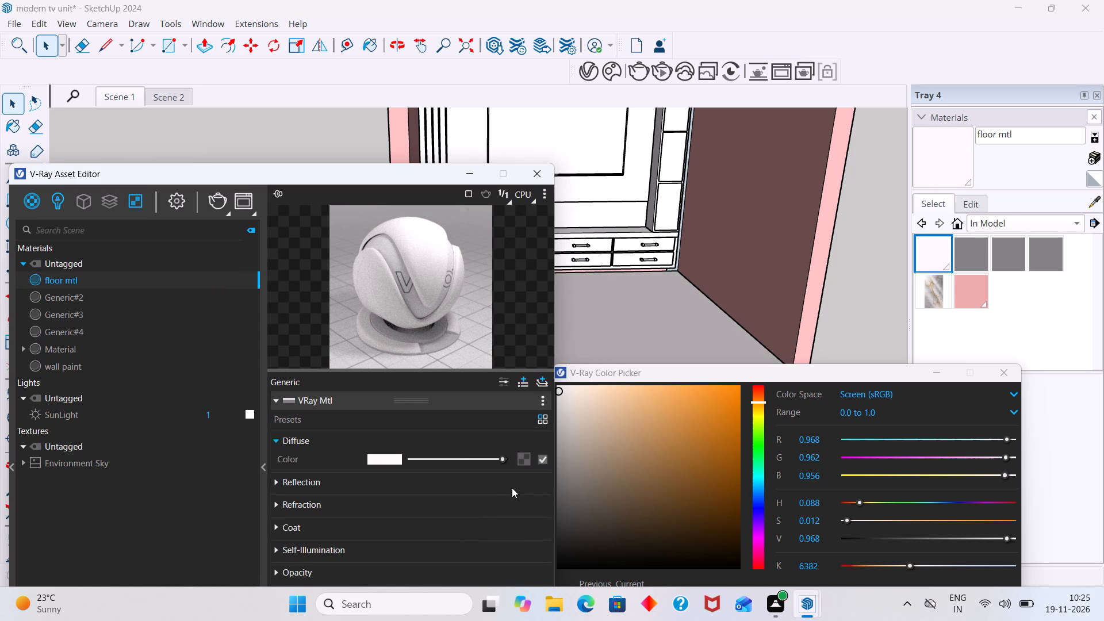
# Assign a Tiles texture to floor mtl's diffuse color.
pyautogui.rightClick(526, 456)
pyautogui.click(526, 456)
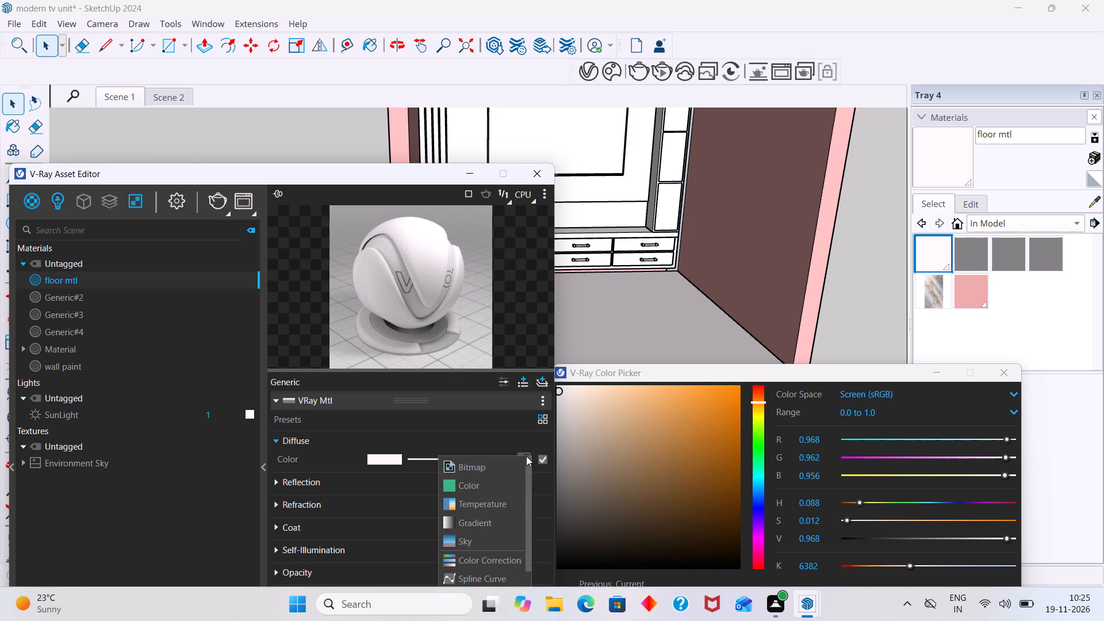
pyautogui.scroll(-1, 471, 558)
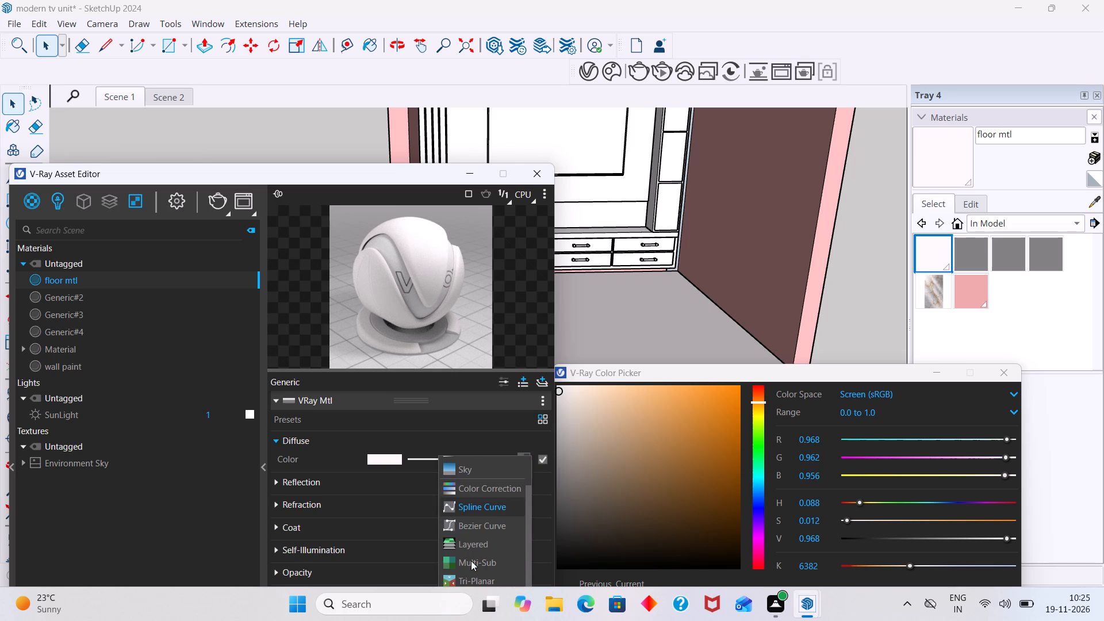
pyautogui.scroll(-1, 470, 561)
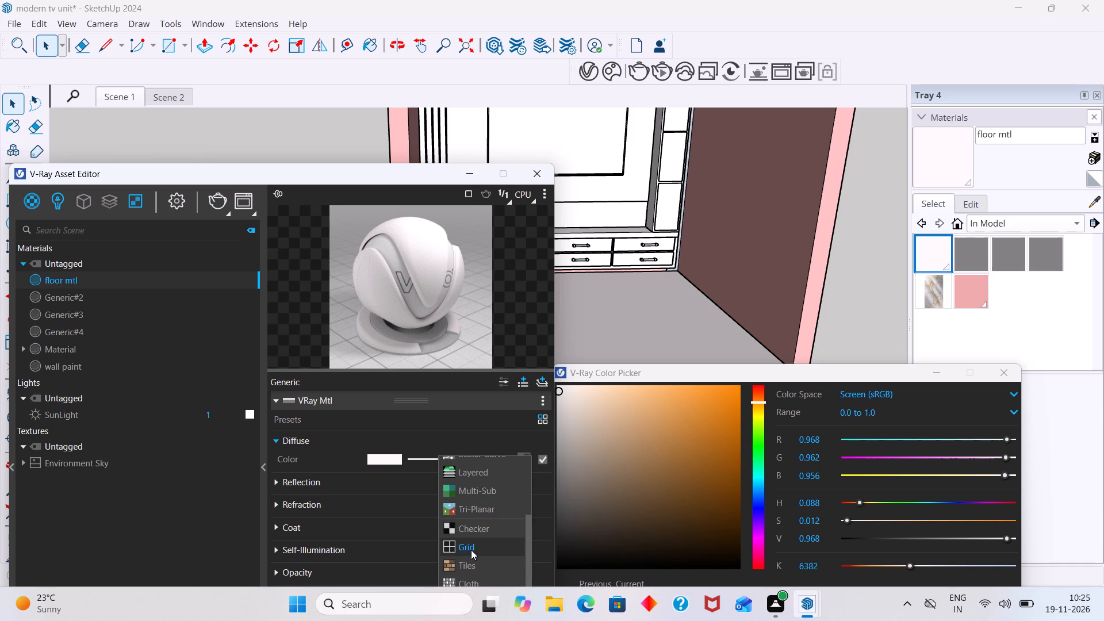
pyautogui.click(469, 562)
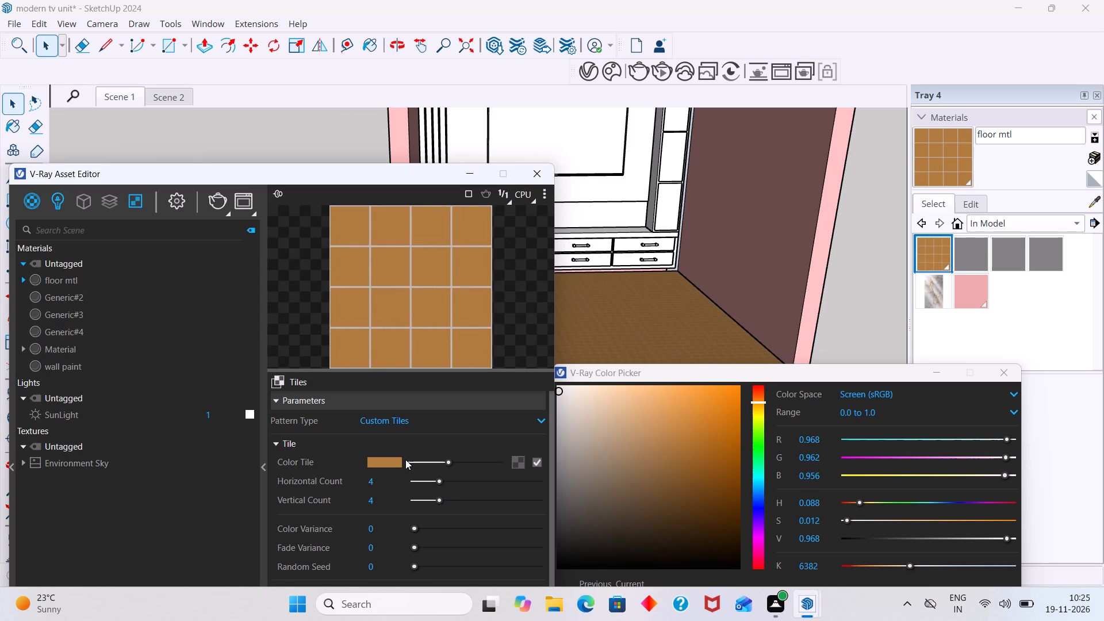
# Set the Tiles texture's tile color to near-white, RGB 0.98, 0.972, 0.964.
pyautogui.scroll(-6, 386, 459)
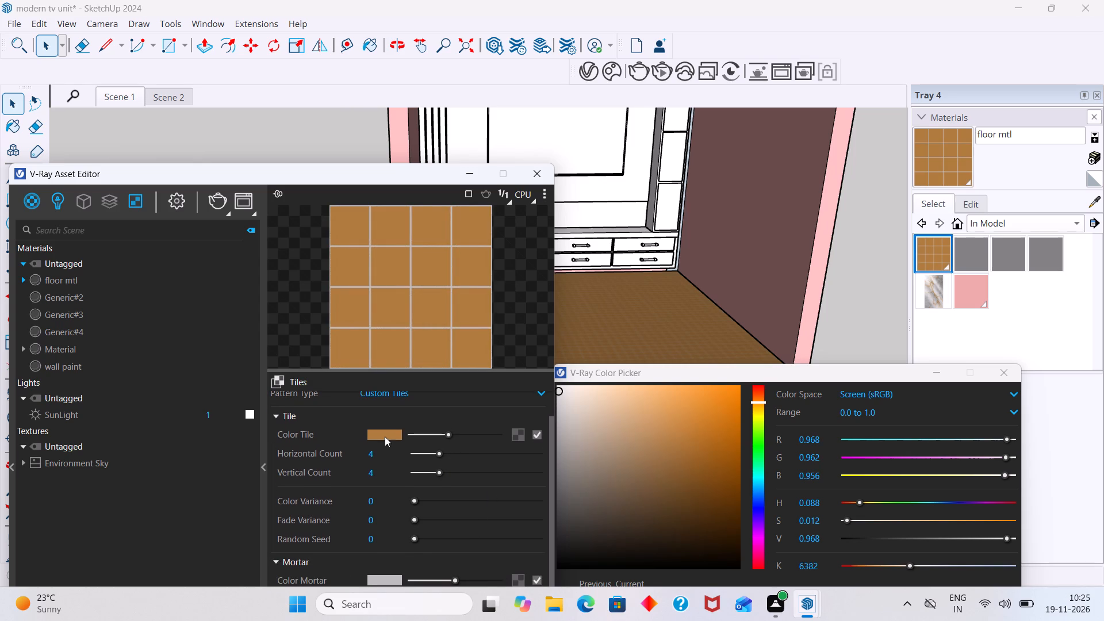
pyautogui.click(384, 436)
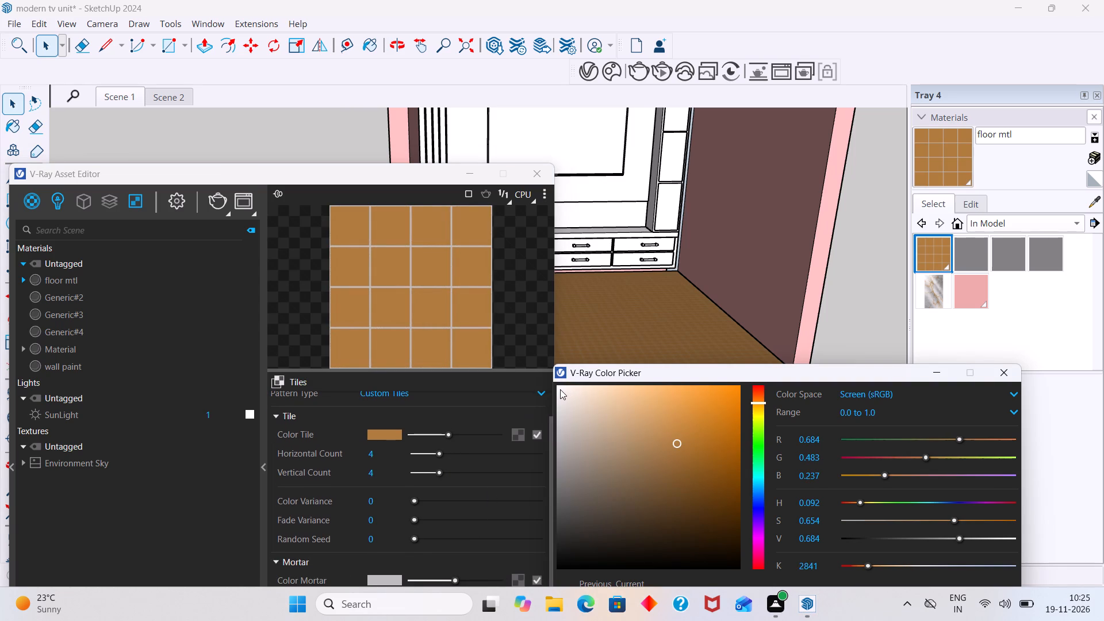
pyautogui.click(560, 389)
# Set the Tiles texture's mortar color to dark grey, RGB 0.269, 0.254, 0.254.
pyautogui.scroll(-4, 383, 509)
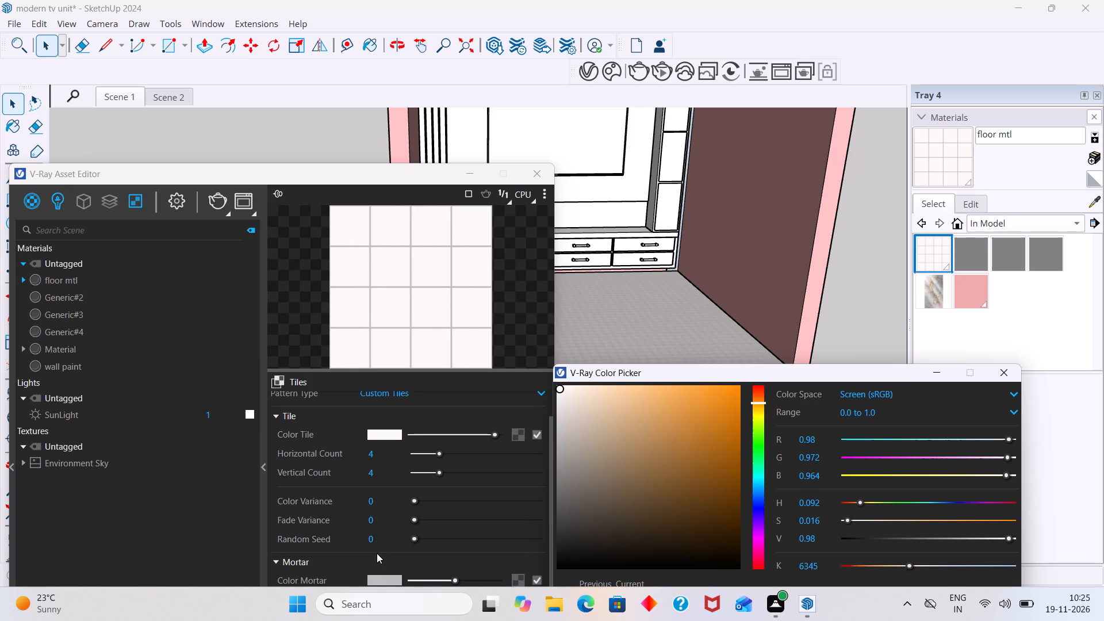
pyautogui.scroll(-7, 377, 553)
pyautogui.moveTo(428, 179); pyautogui.dragTo(442, 99)
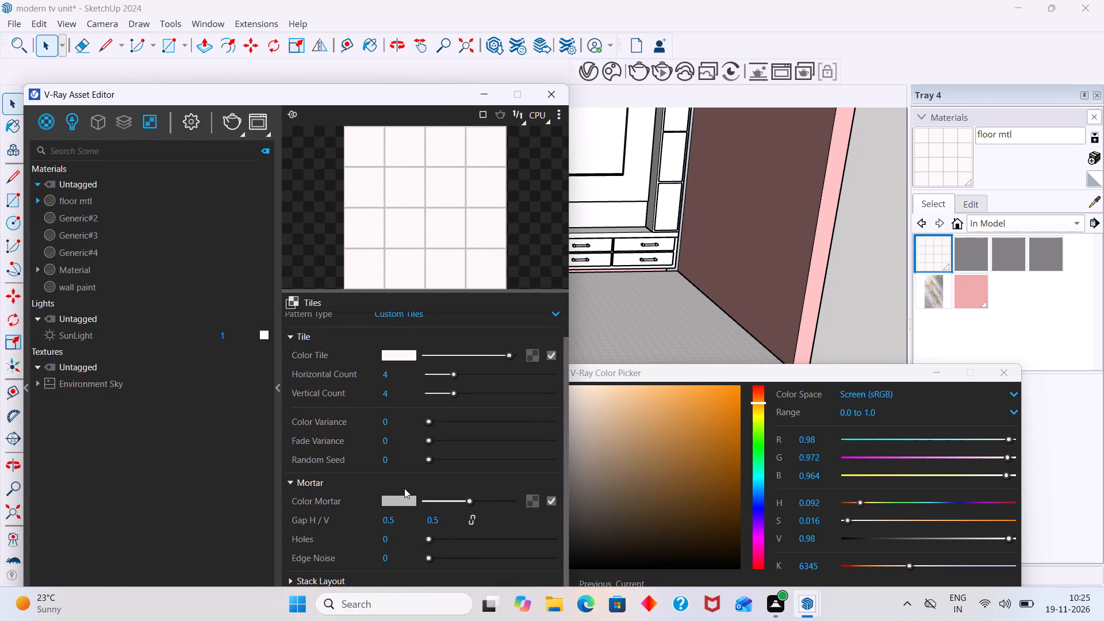
pyautogui.click(403, 501)
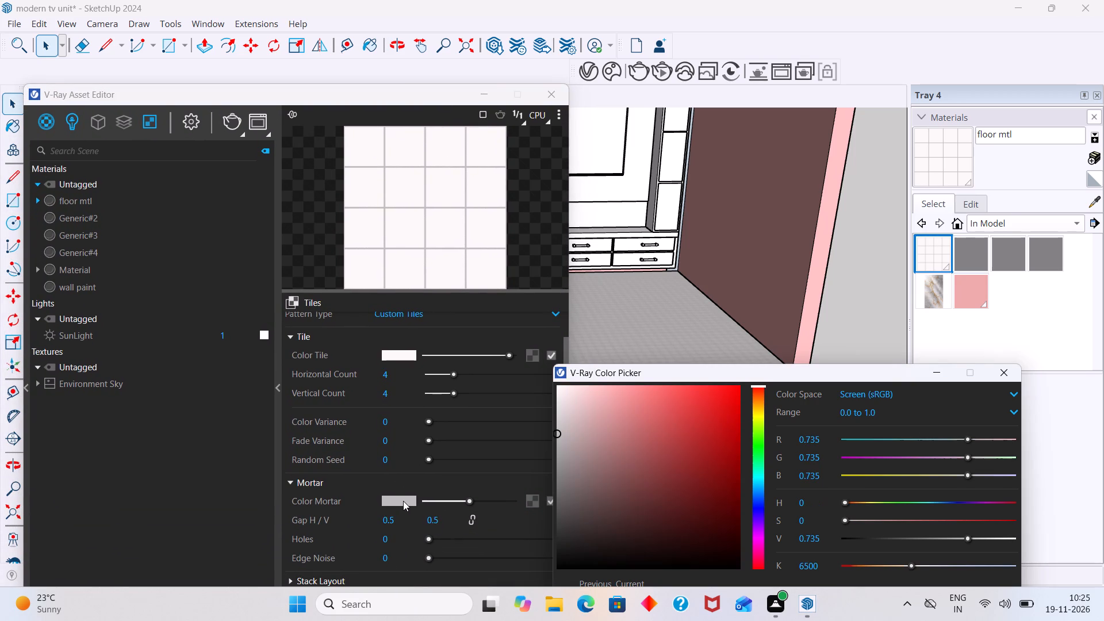
pyautogui.click(403, 501)
pyautogui.click(567, 520)
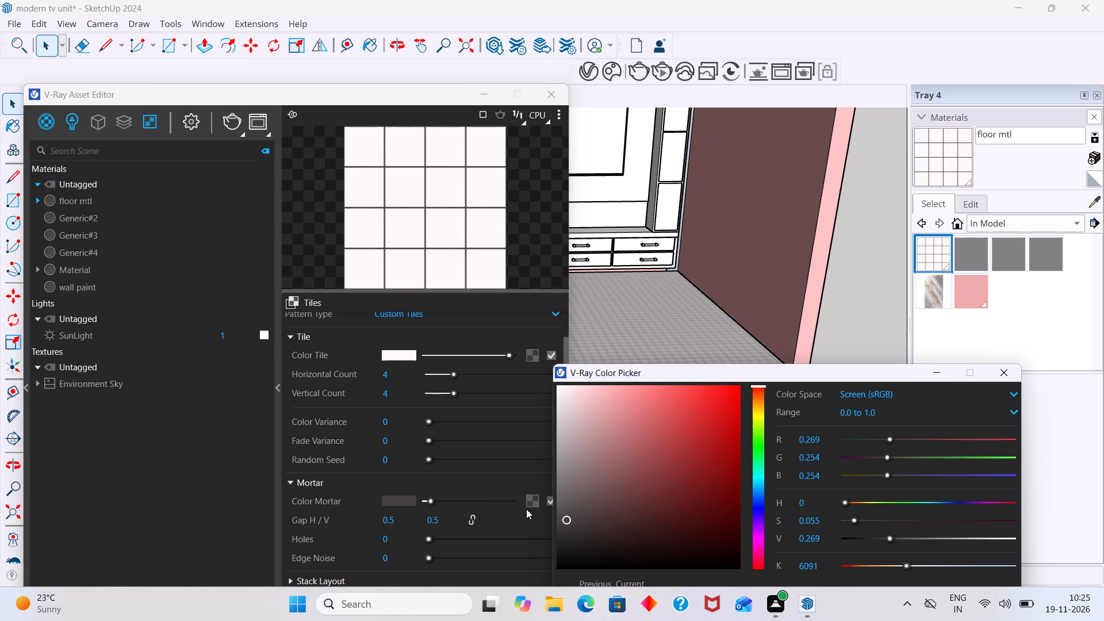
# Set the Tiles texture's horizontal and vertical mortar gaps to 0.5 each, with the two values unlinked.
pyautogui.scroll(-3, 471, 507)
pyautogui.click(409, 484)
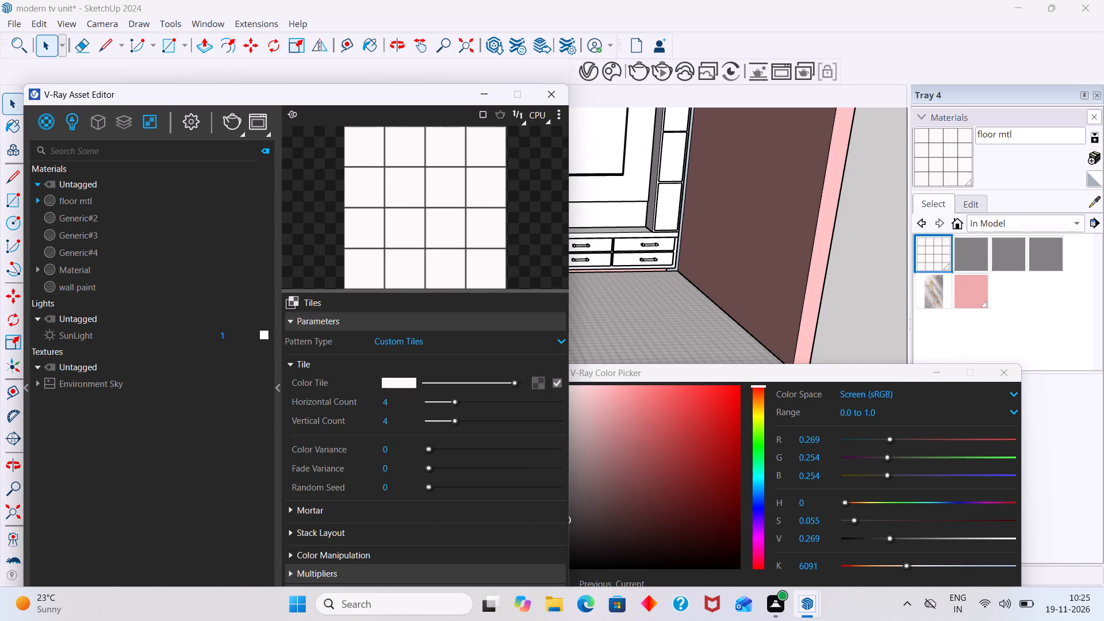
pyautogui.scroll(-4, 393, 427)
pyautogui.moveTo(416, 301); pyautogui.dragTo(424, 269)
pyautogui.click(334, 508)
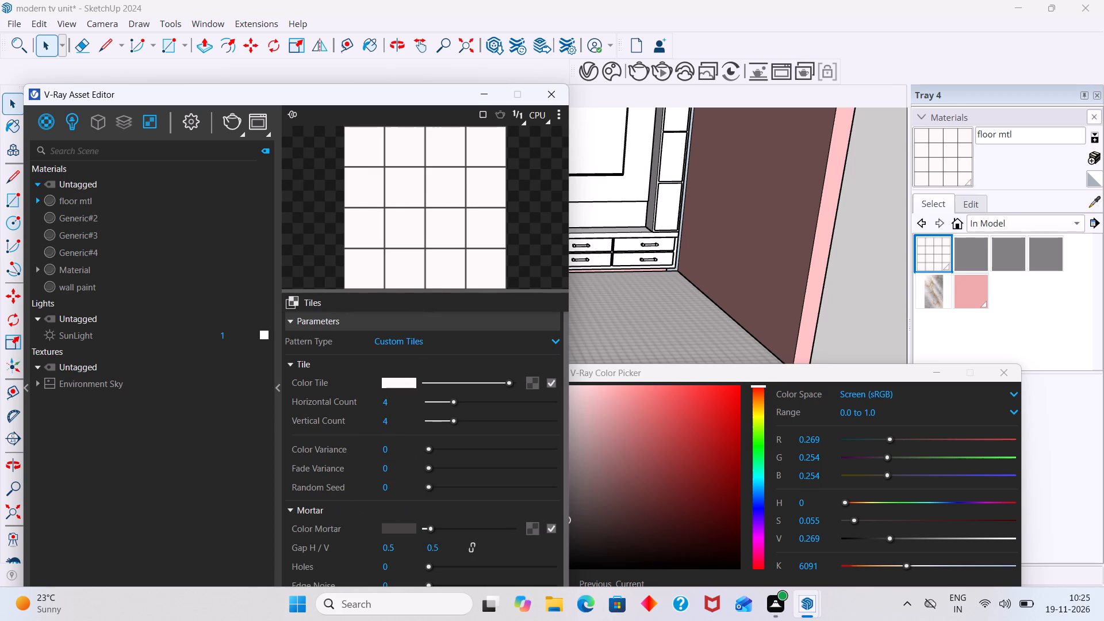
pyautogui.moveTo(431, 91); pyautogui.dragTo(444, 25)
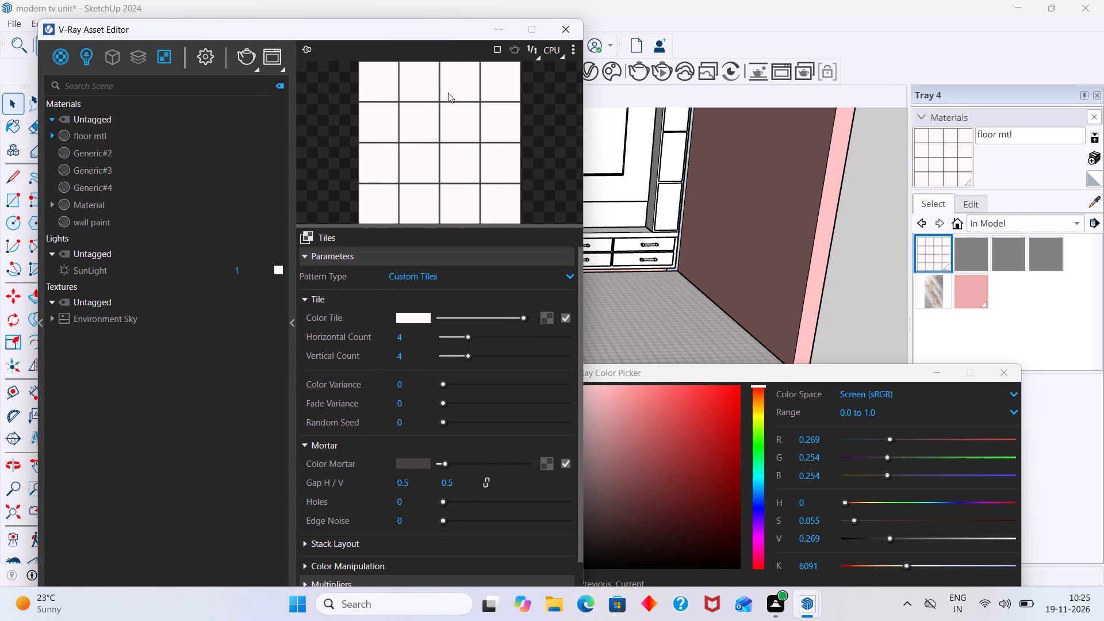
pyautogui.click(486, 480)
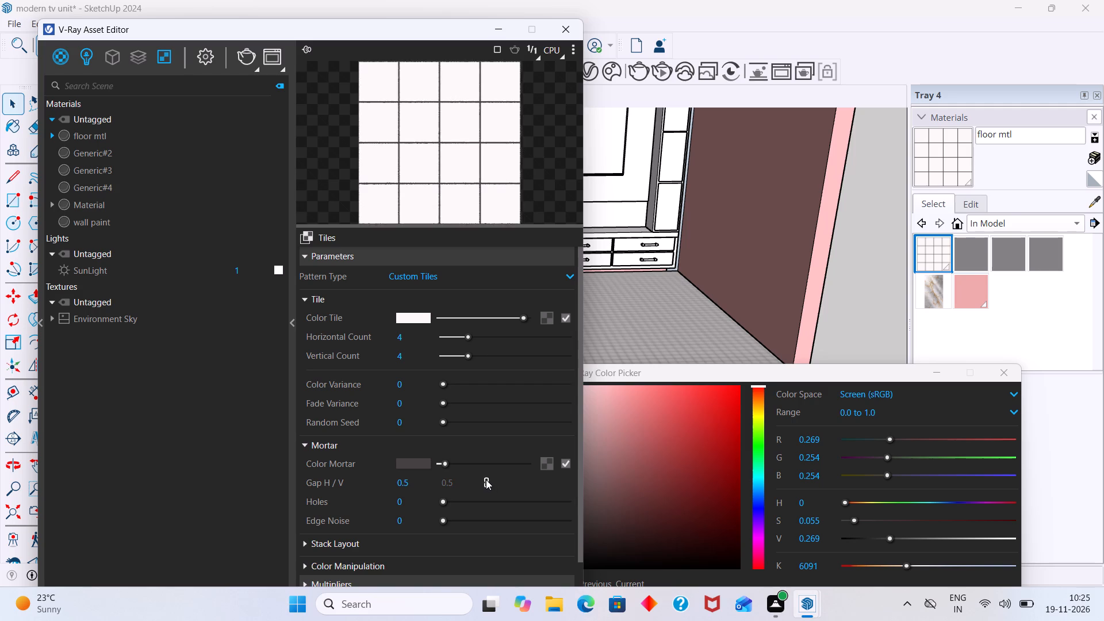
pyautogui.click(460, 486)
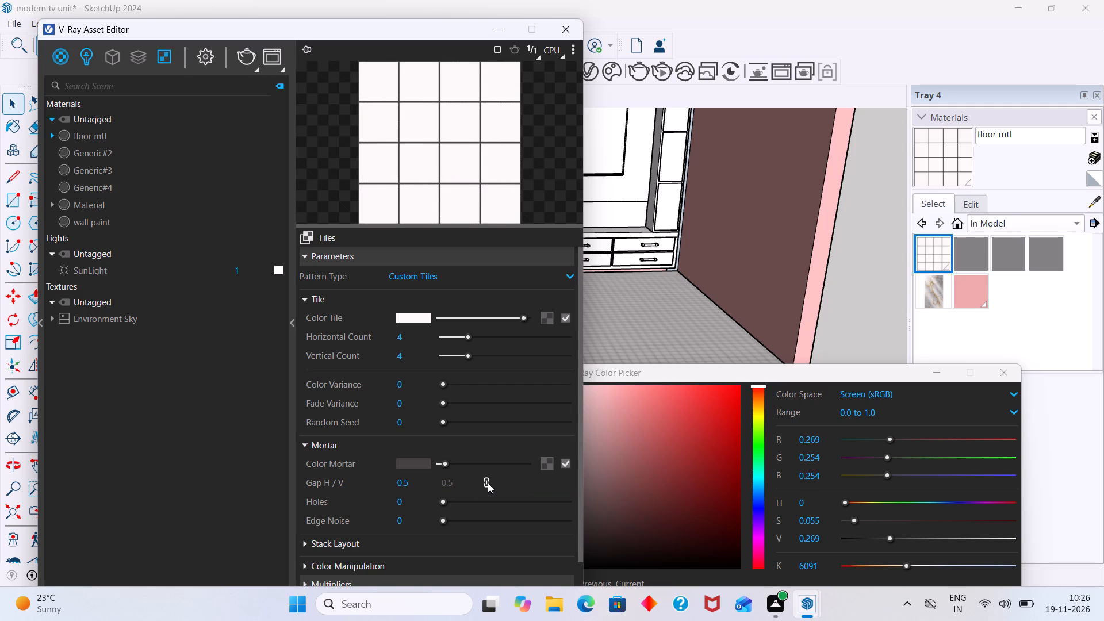
pyautogui.click(488, 483)
pyautogui.write('0.')
pyautogui.press('5')
pyautogui.click(453, 481)
pyautogui.press('BackSpace')
pyautogui.press('BackSpace')
pyautogui.press('BackSpace')
pyautogui.write('0.5')
pyautogui.press('Return')
# Select the room's floor and apply floor mtl to it.
pyautogui.click(612, 342)
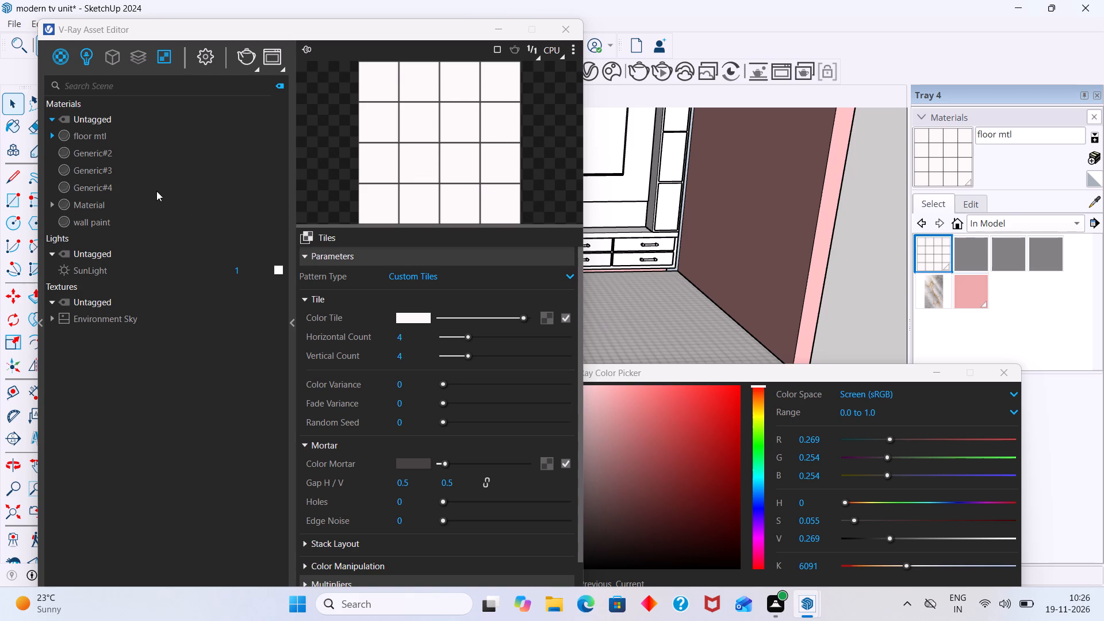
pyautogui.rightClick(131, 135)
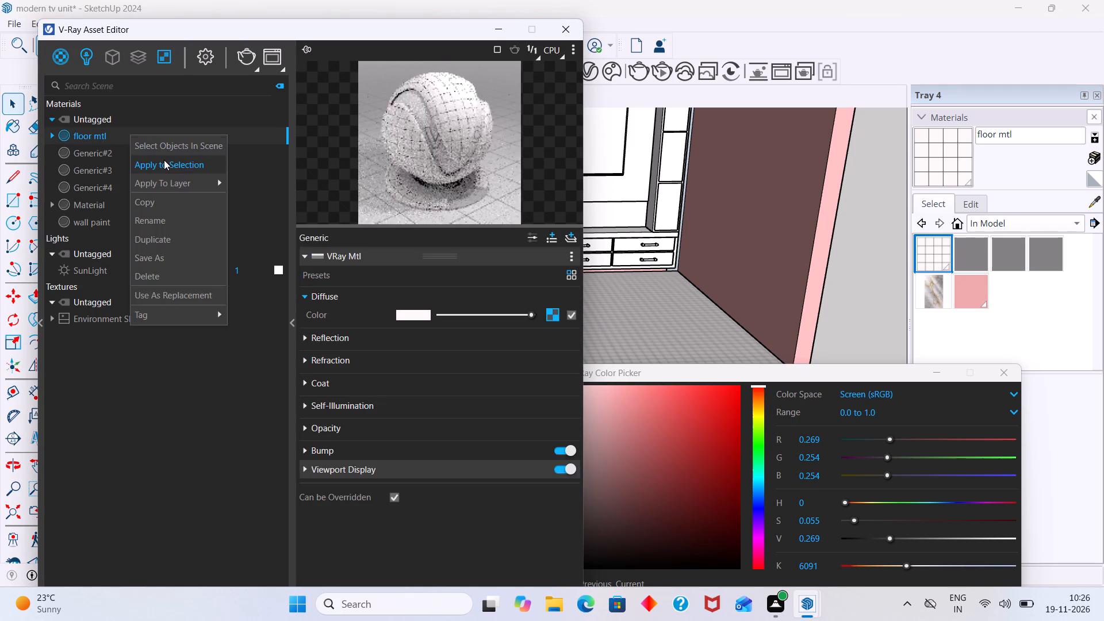
pyautogui.click(164, 160)
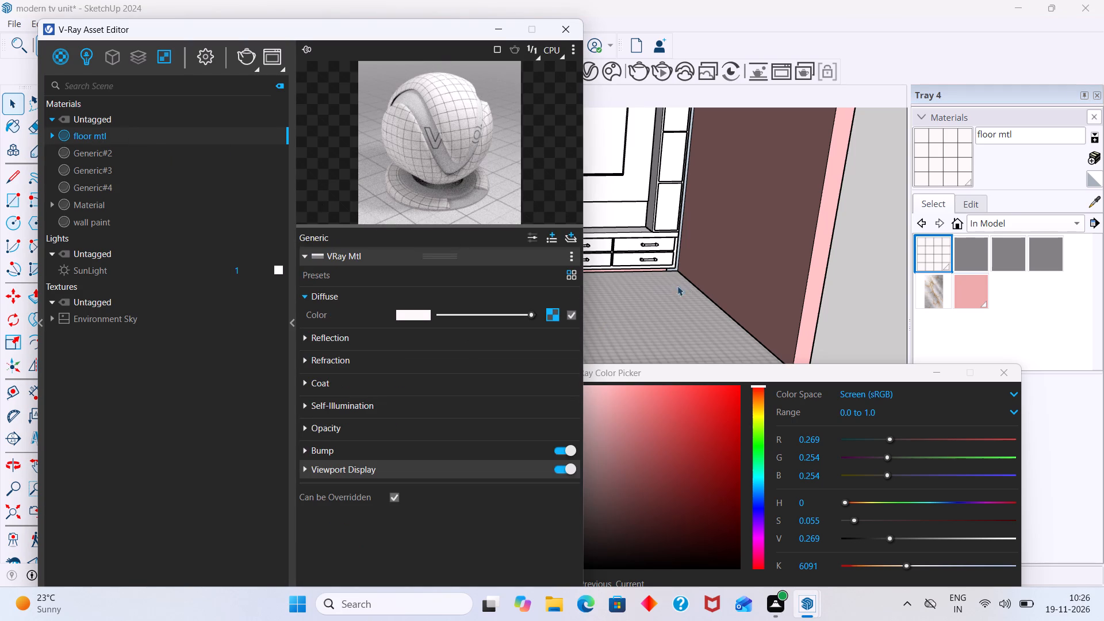
# Change the Tiles texture's mortar color to a muted reddish brown, RGB 0.394, 0.272, 0.272.
pyautogui.moveTo(627, 408); pyautogui.dragTo(614, 497, button='middle')
# Examine the tile pattern and mortar lines on the room's floor up close, and close the color picker.
pyautogui.scroll(6, 632, 318)
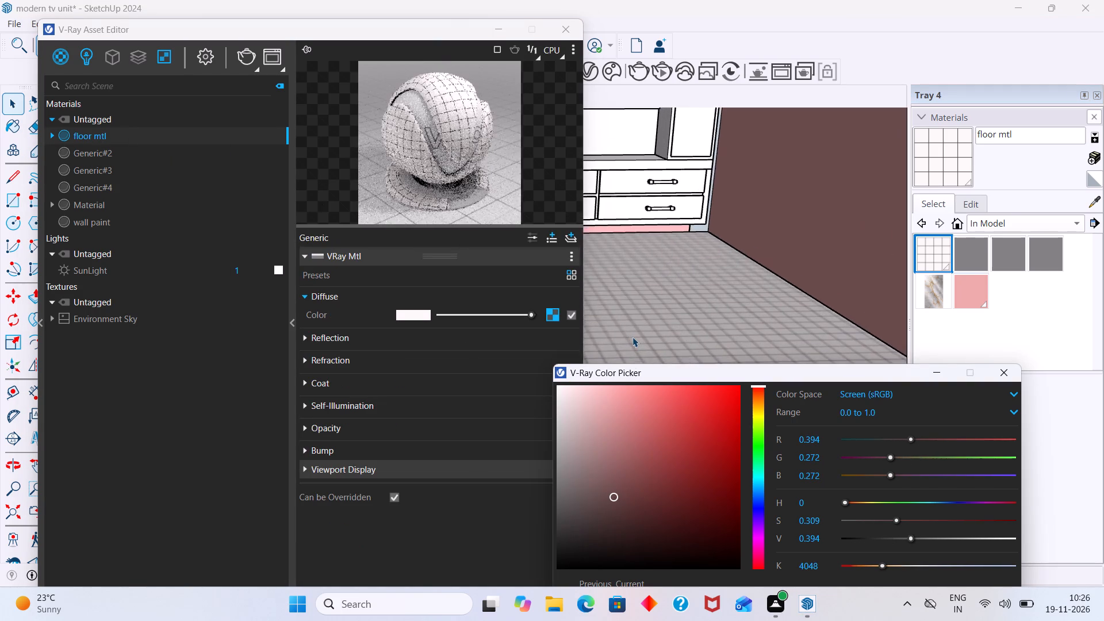
pyautogui.scroll(11, 632, 337)
pyautogui.scroll(-5, 633, 337)
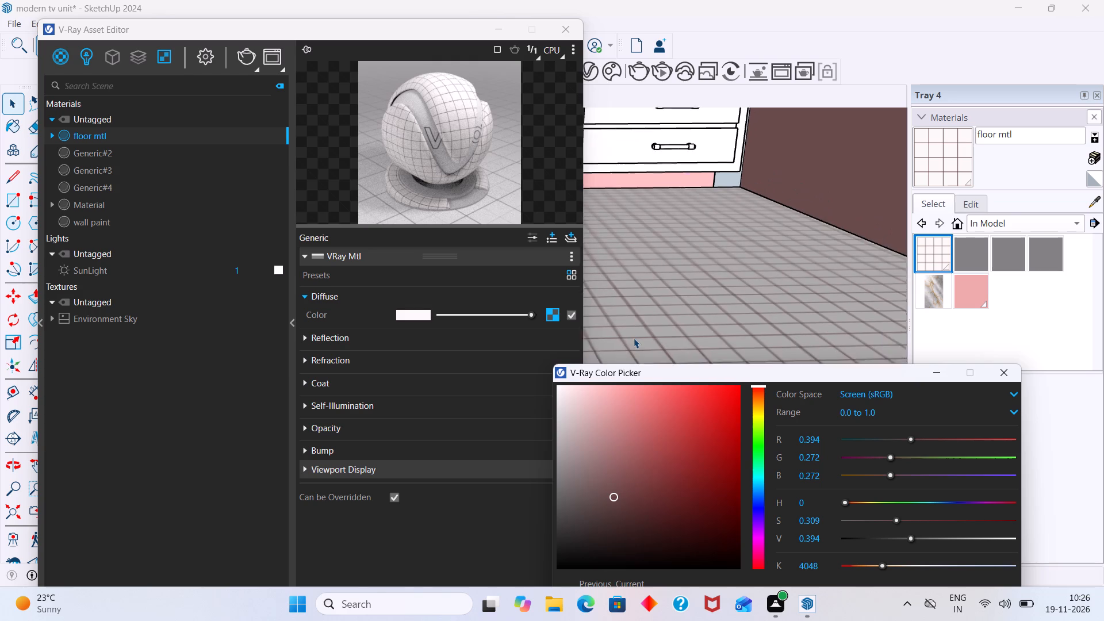
pyautogui.scroll(-1, 634, 338)
pyautogui.scroll(-5, 413, 347)
pyautogui.scroll(12, 660, 336)
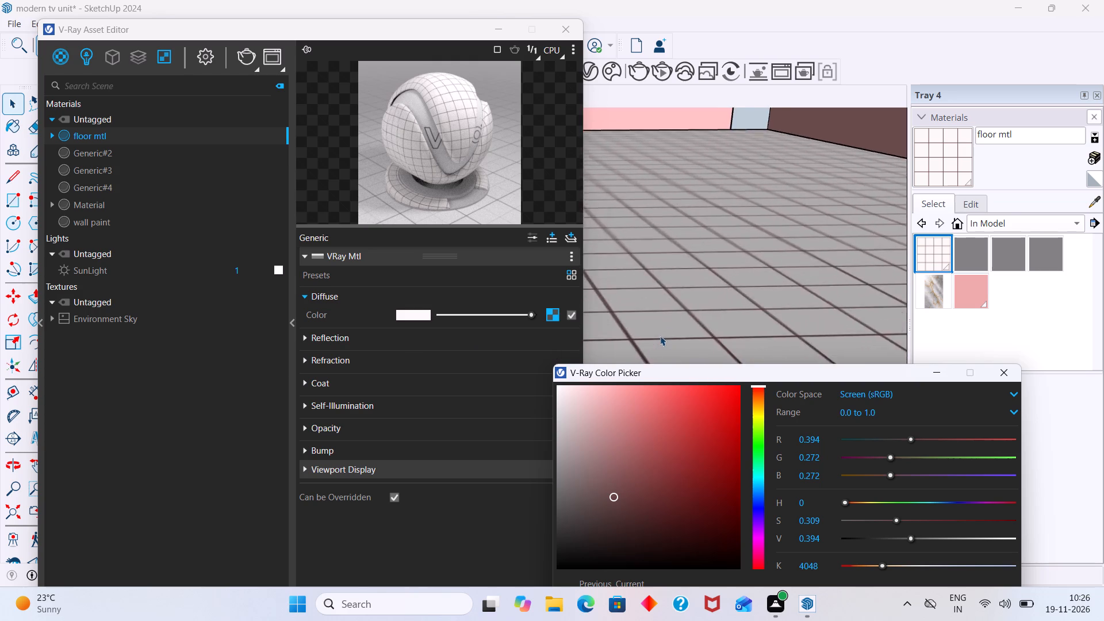
pyautogui.scroll(12, 660, 336)
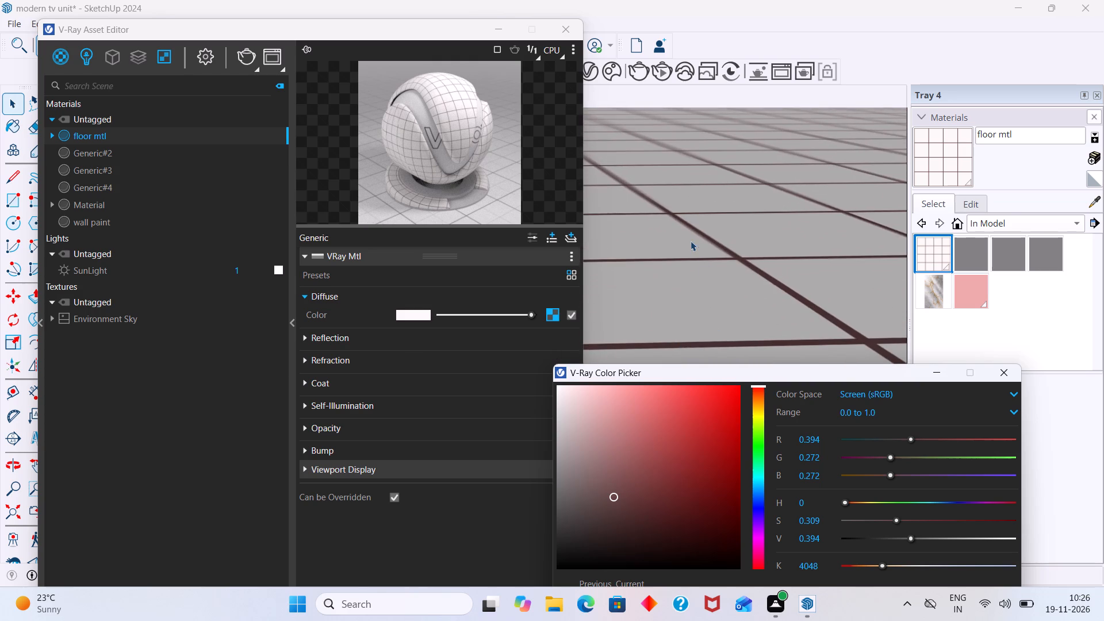
pyautogui.scroll(9, 691, 241)
pyautogui.scroll(-3, 634, 300)
pyautogui.scroll(-2, 368, 349)
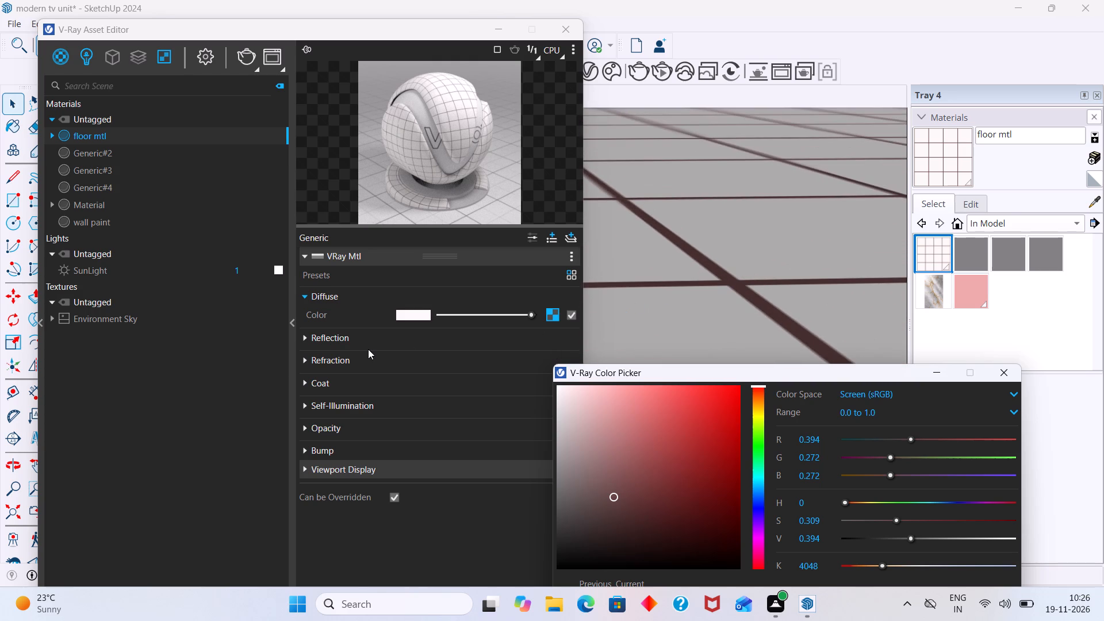
pyautogui.scroll(-15, 368, 349)
pyautogui.click(1003, 377)
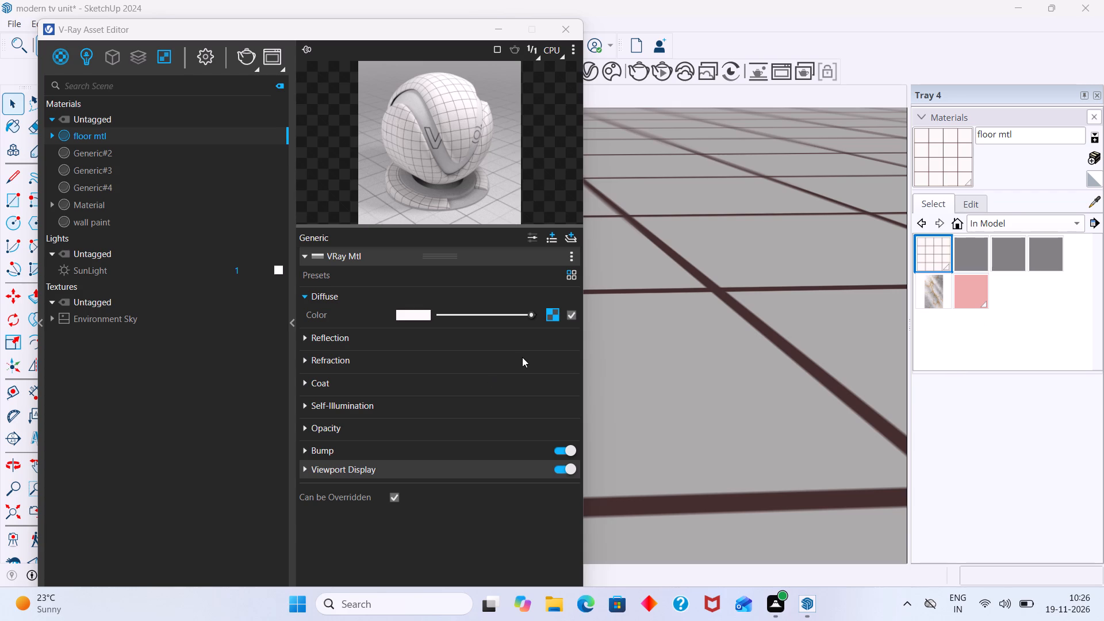
pyautogui.scroll(-4, 522, 357)
pyautogui.scroll(-3, 353, 312)
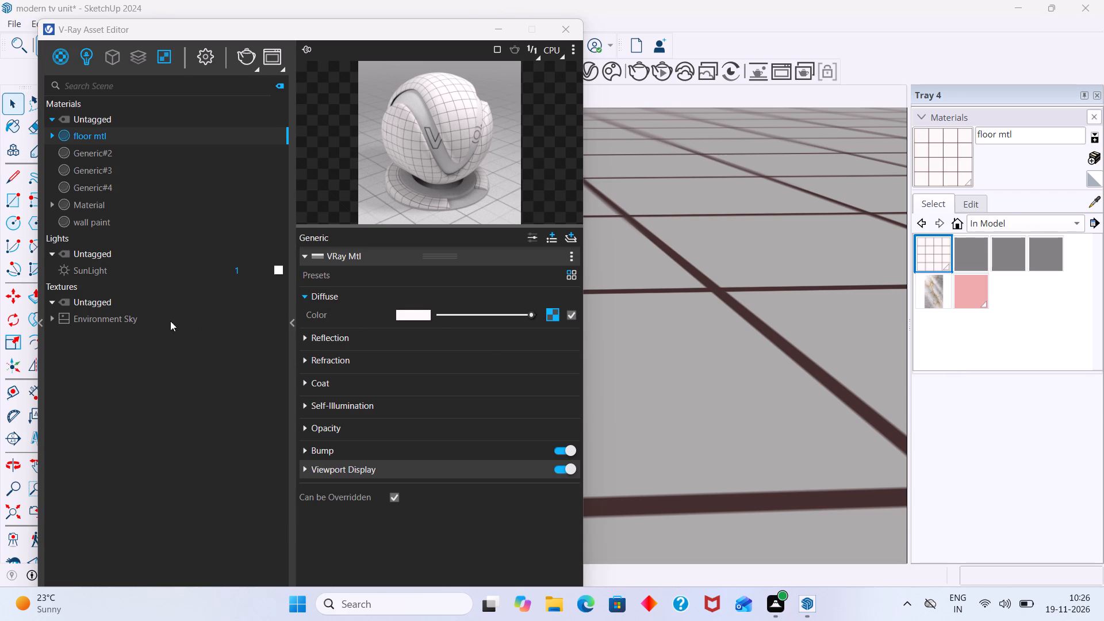
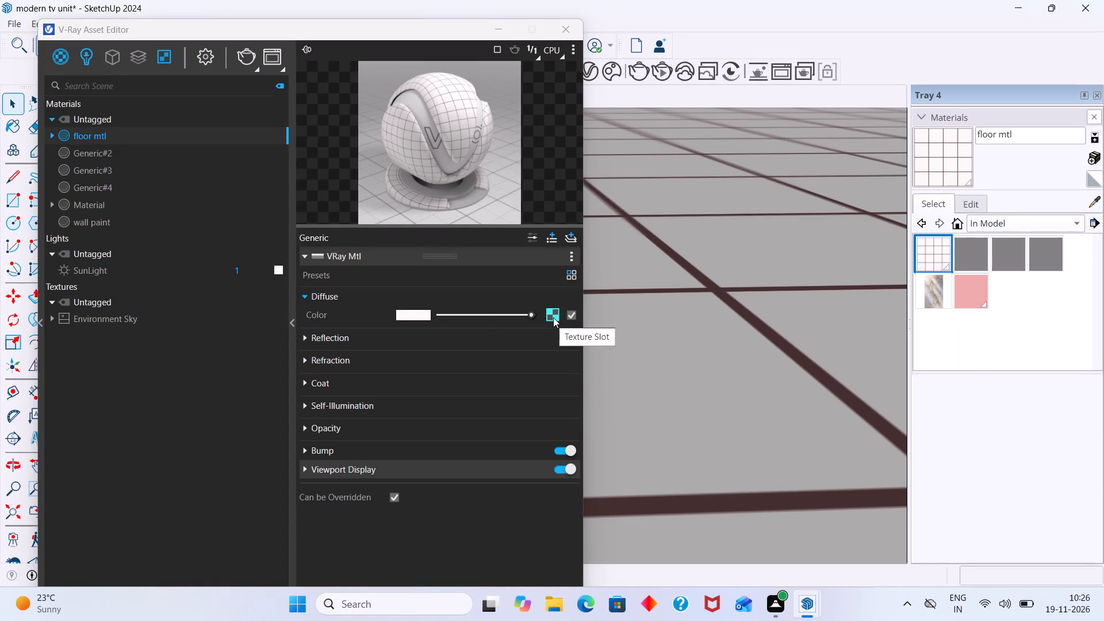
# Open the Tiles texture in floor mtl's diffuse color slot to reach its tile settings.
pyautogui.click(695, 353)
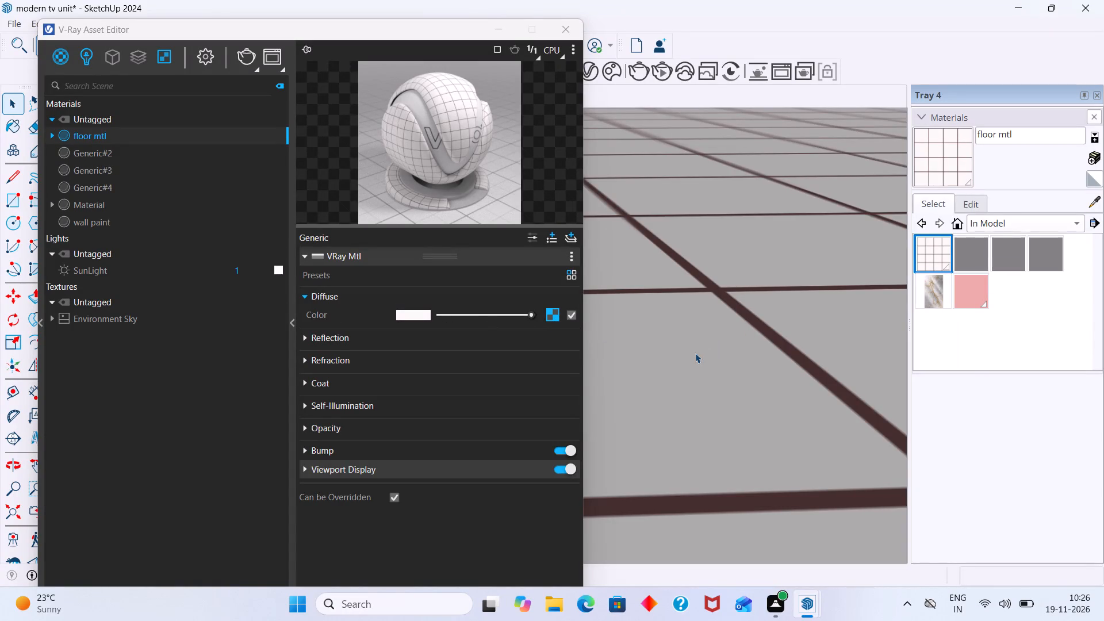
pyautogui.scroll(-20, 695, 353)
pyautogui.scroll(-8, 695, 353)
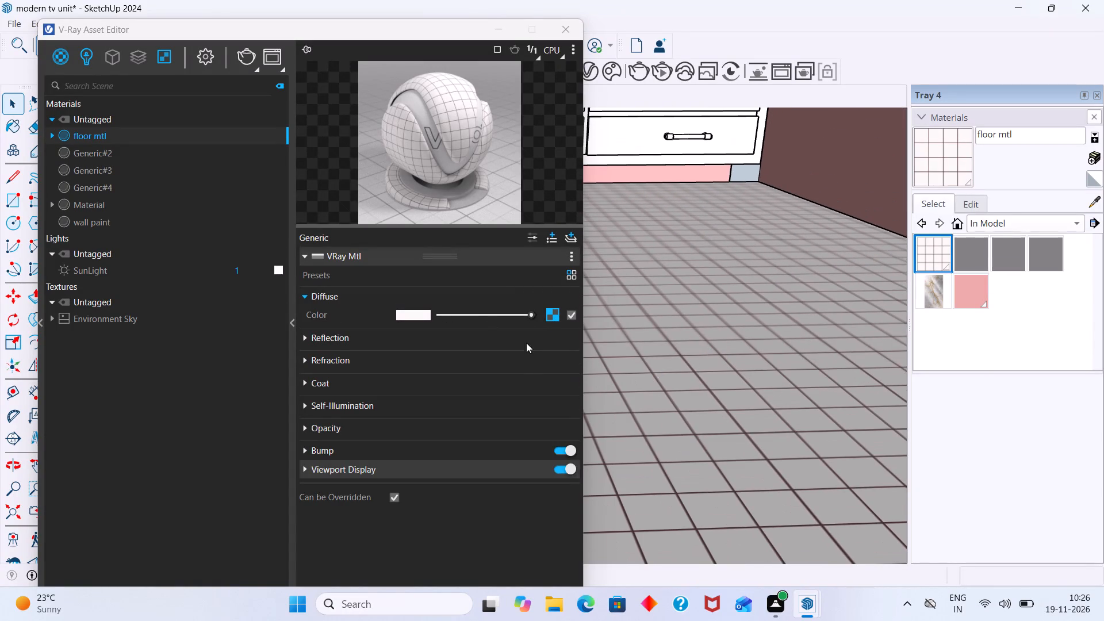
pyautogui.rightClick(548, 319)
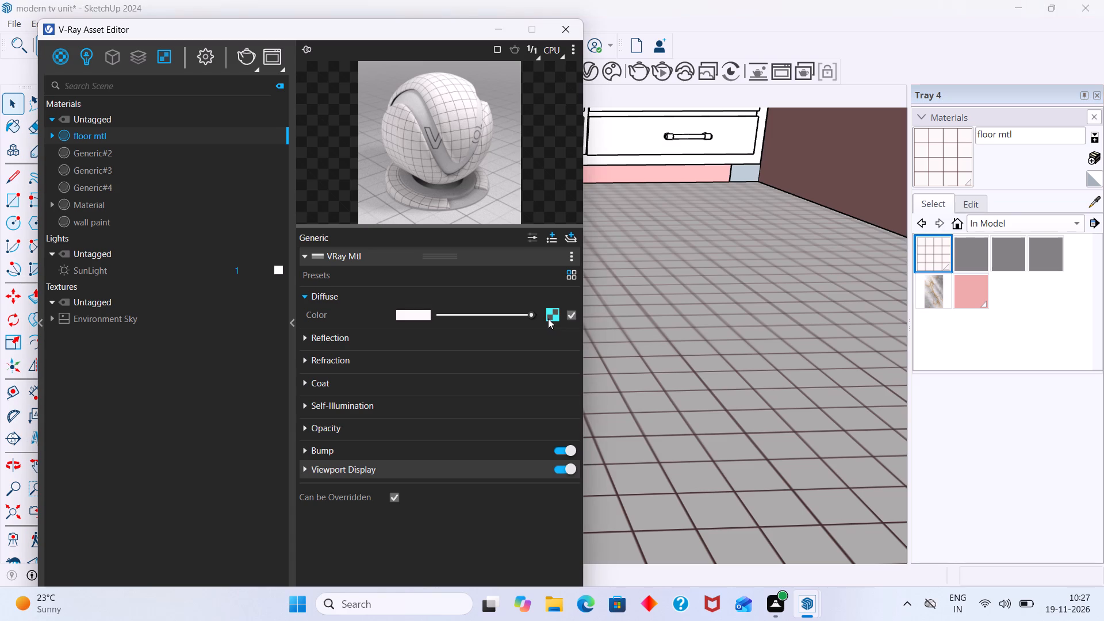
pyautogui.click(453, 373)
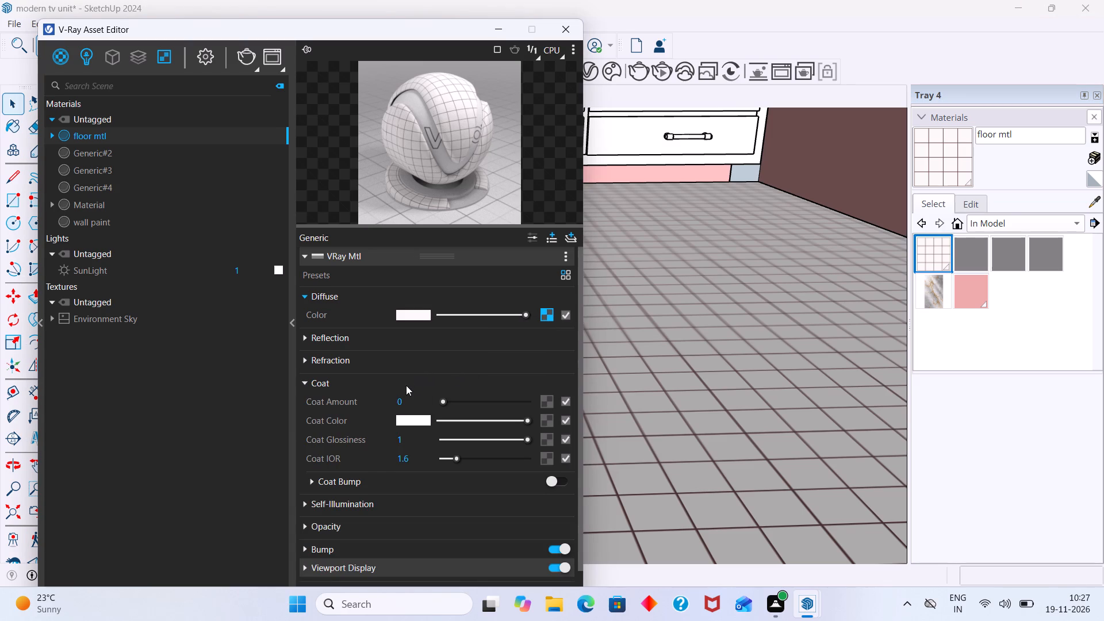
pyautogui.scroll(-7, 359, 462)
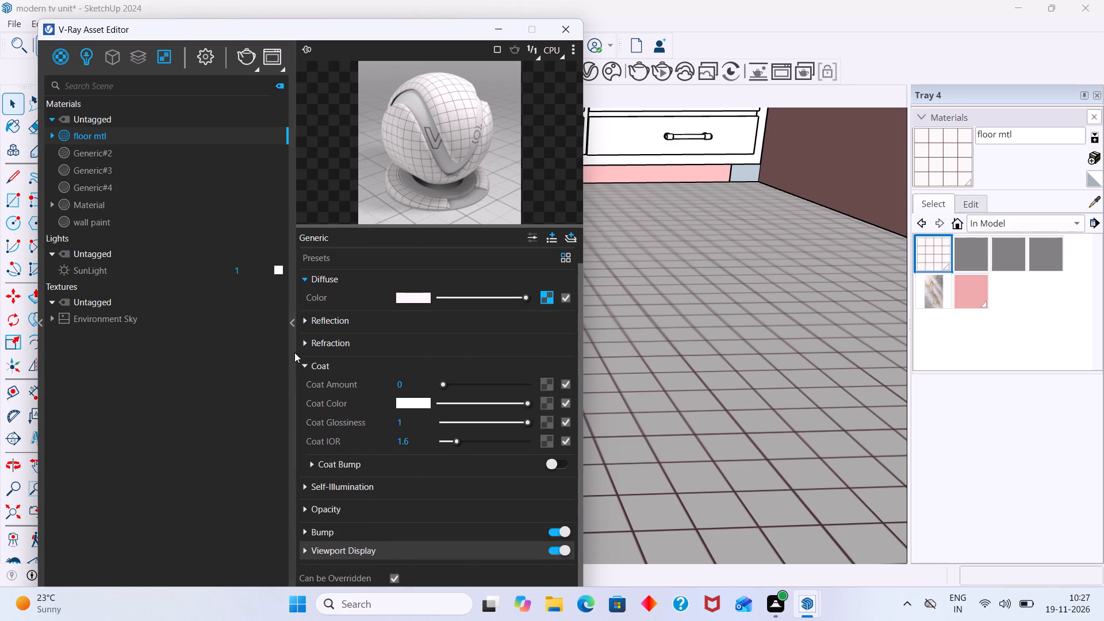
pyautogui.rightClick(131, 140)
pyautogui.click(145, 170)
pyautogui.click(547, 298)
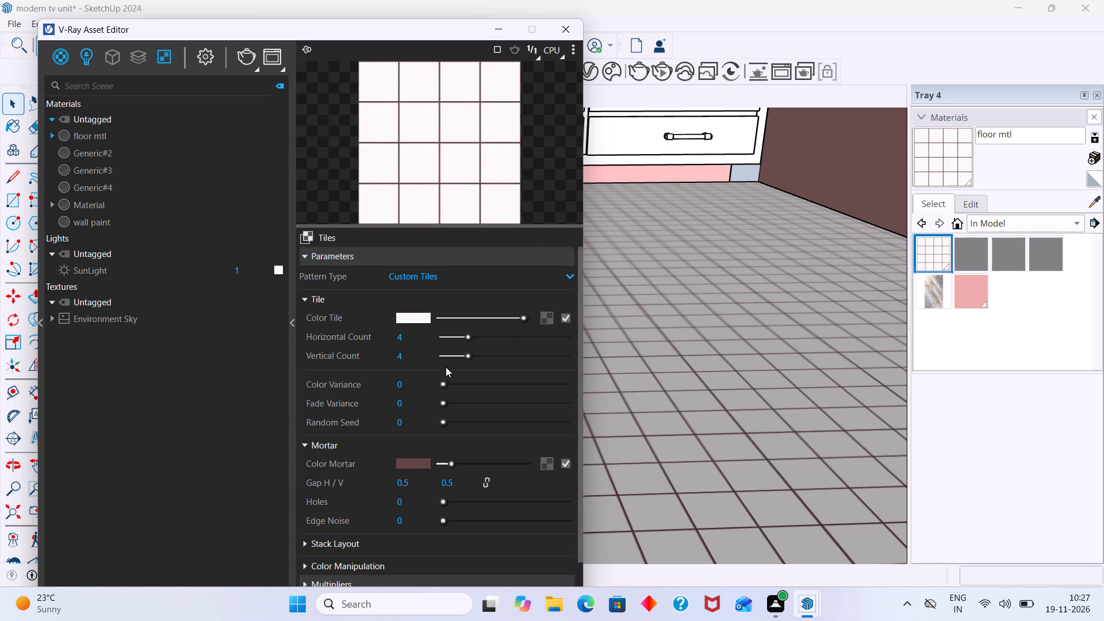
pyautogui.scroll(-2, 434, 399)
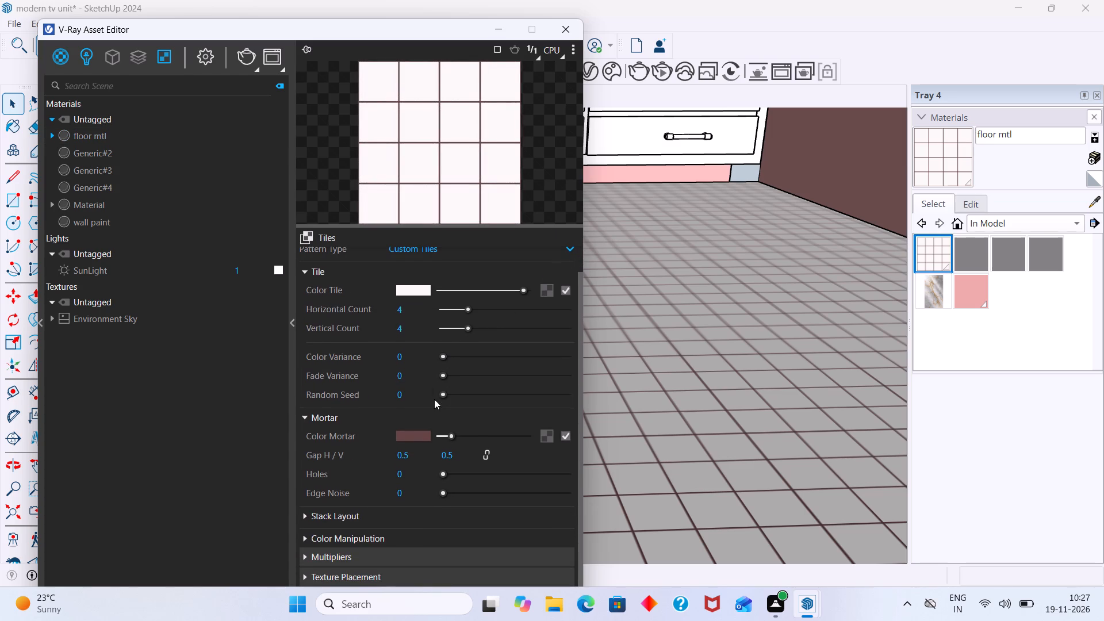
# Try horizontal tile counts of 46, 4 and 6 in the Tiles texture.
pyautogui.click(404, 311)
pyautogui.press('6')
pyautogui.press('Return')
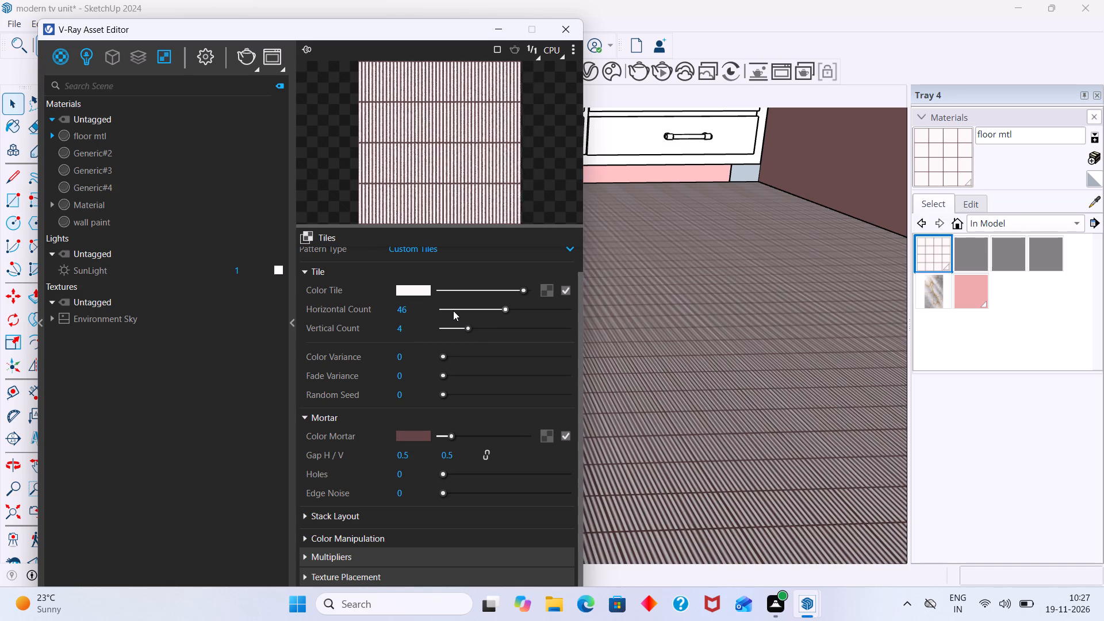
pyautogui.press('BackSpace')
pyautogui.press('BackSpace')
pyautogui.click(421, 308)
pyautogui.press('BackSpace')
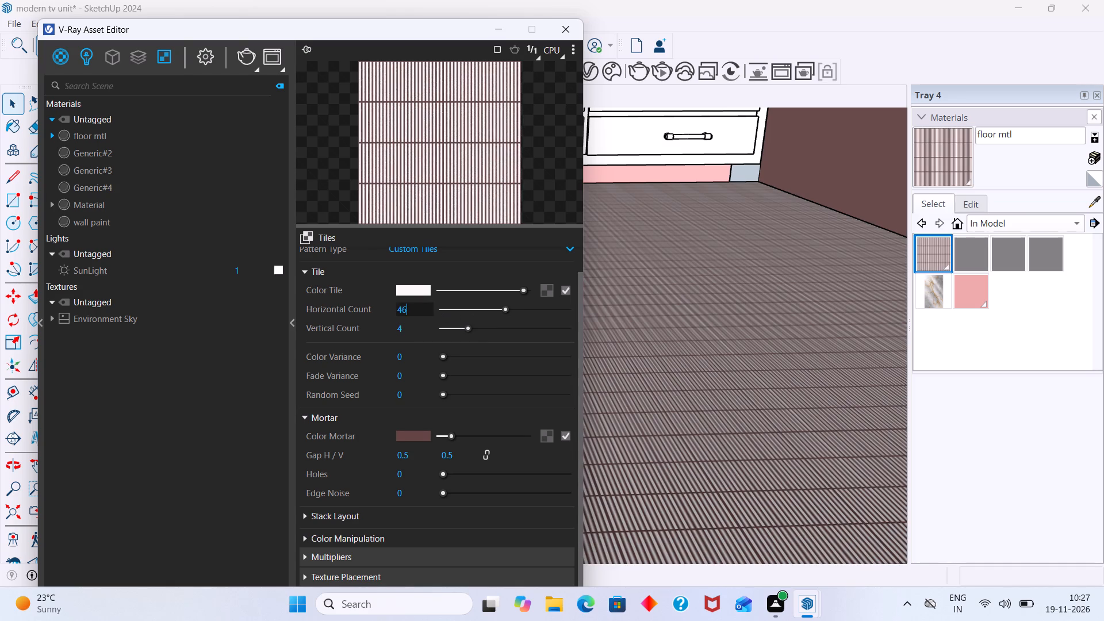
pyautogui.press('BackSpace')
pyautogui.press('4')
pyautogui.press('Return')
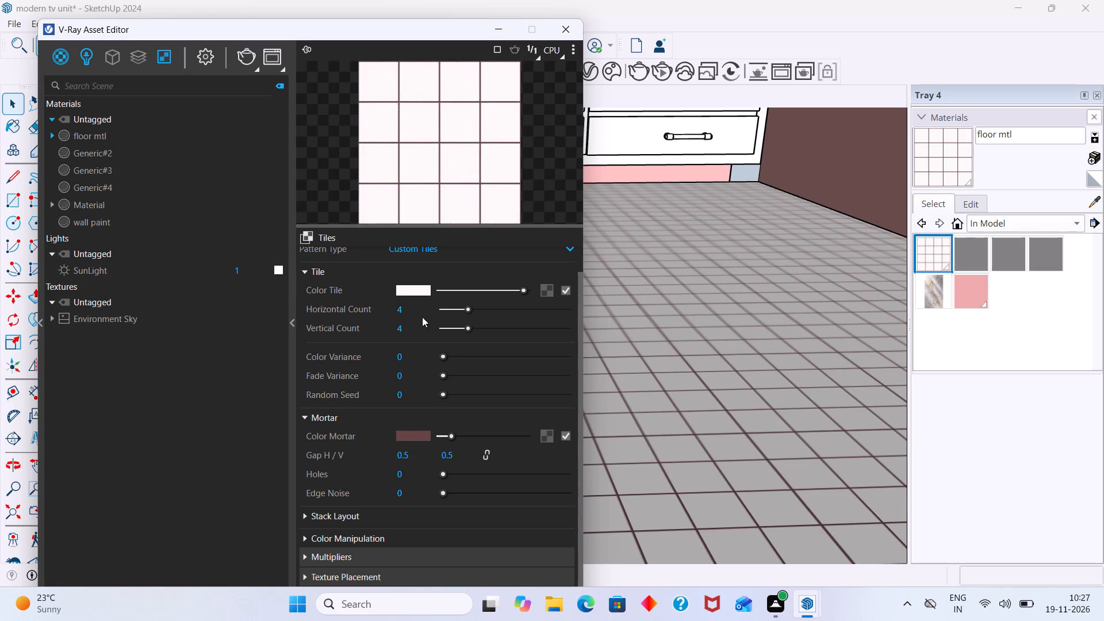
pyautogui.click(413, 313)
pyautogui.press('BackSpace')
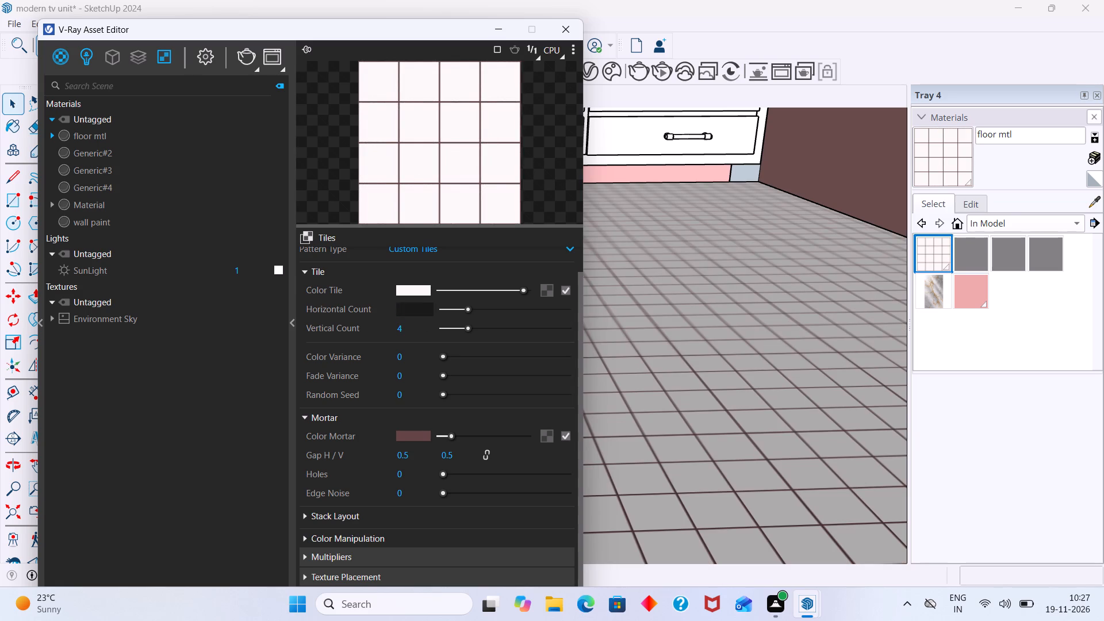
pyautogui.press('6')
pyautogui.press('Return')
# Set the Tiles texture's horizontal count to 2 and its vertical count to 2.
pyautogui.click(413, 312)
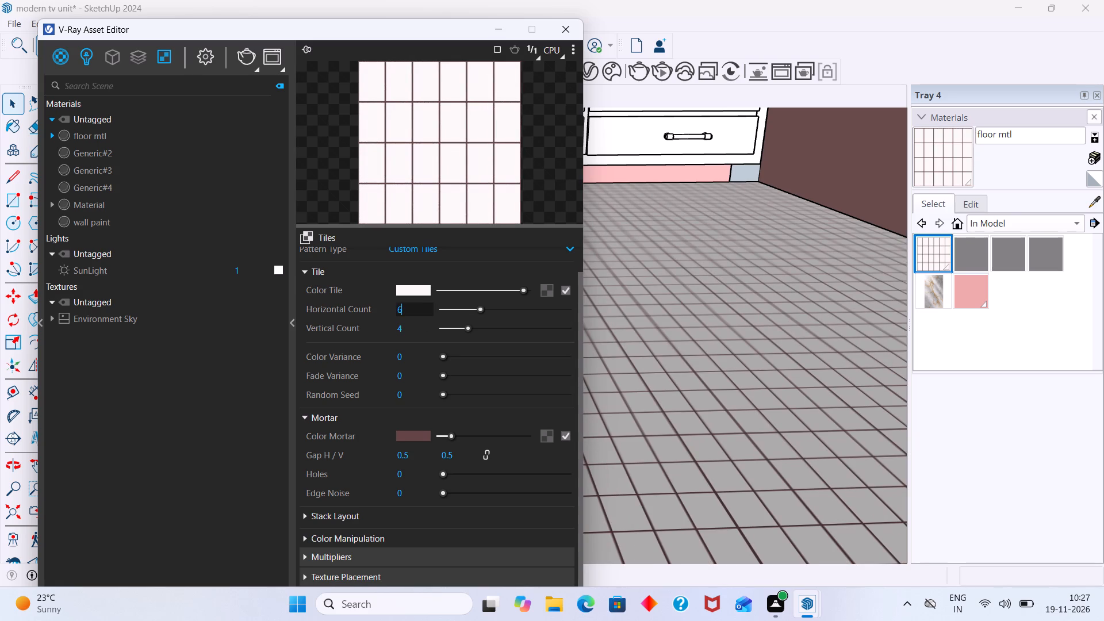
pyautogui.press('BackSpace')
pyautogui.press('2')
pyautogui.press('Return')
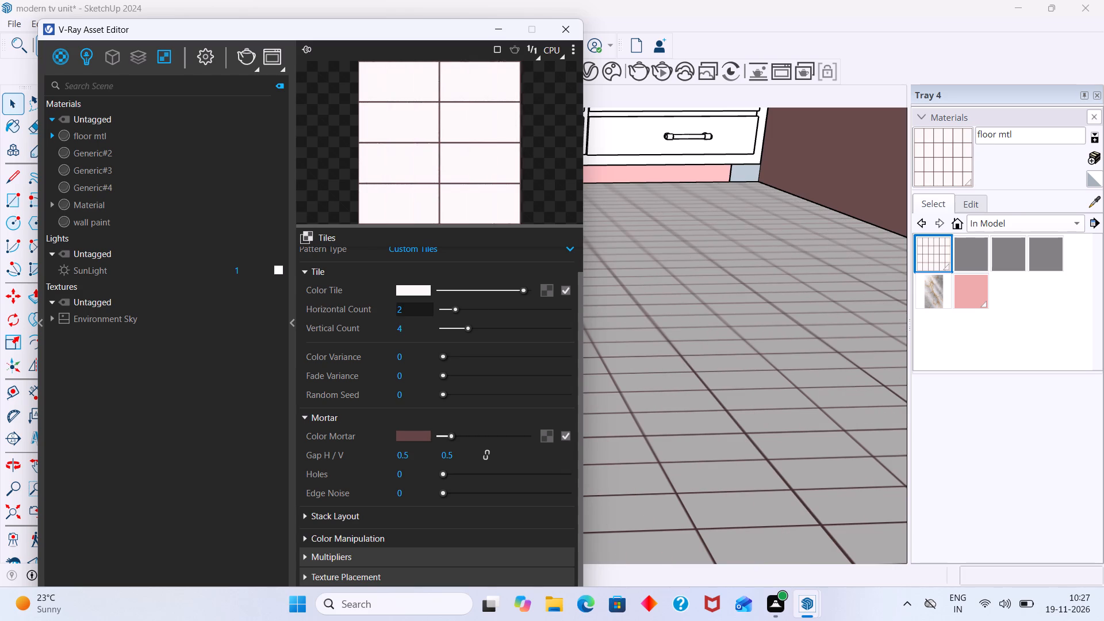
pyautogui.click(409, 335)
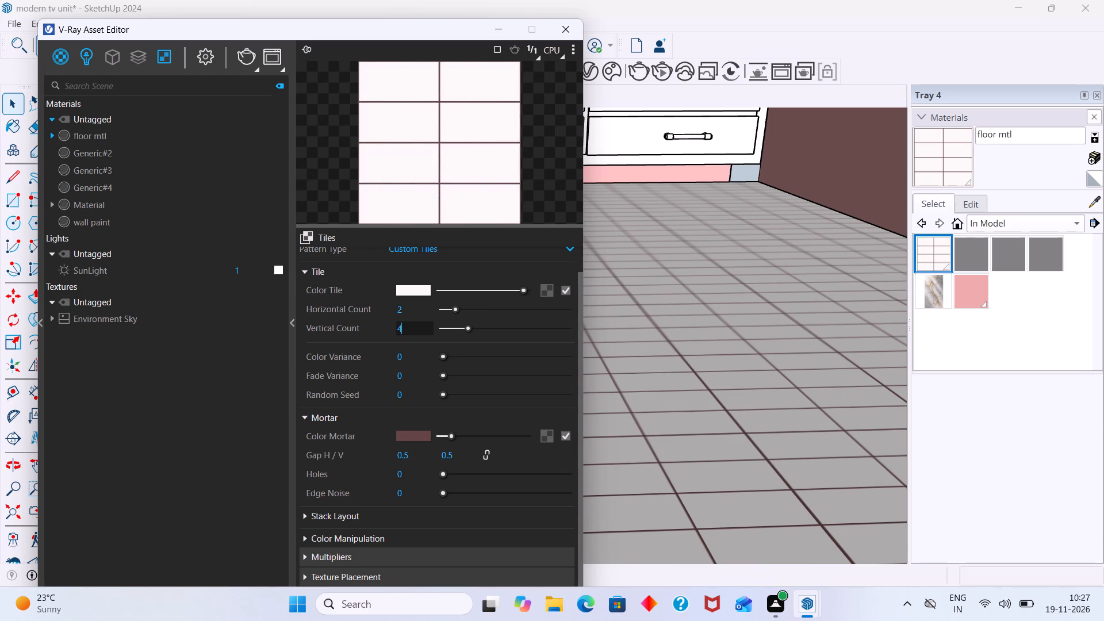
pyautogui.press('BackSpace')
pyautogui.press('2')
pyautogui.press('Return')
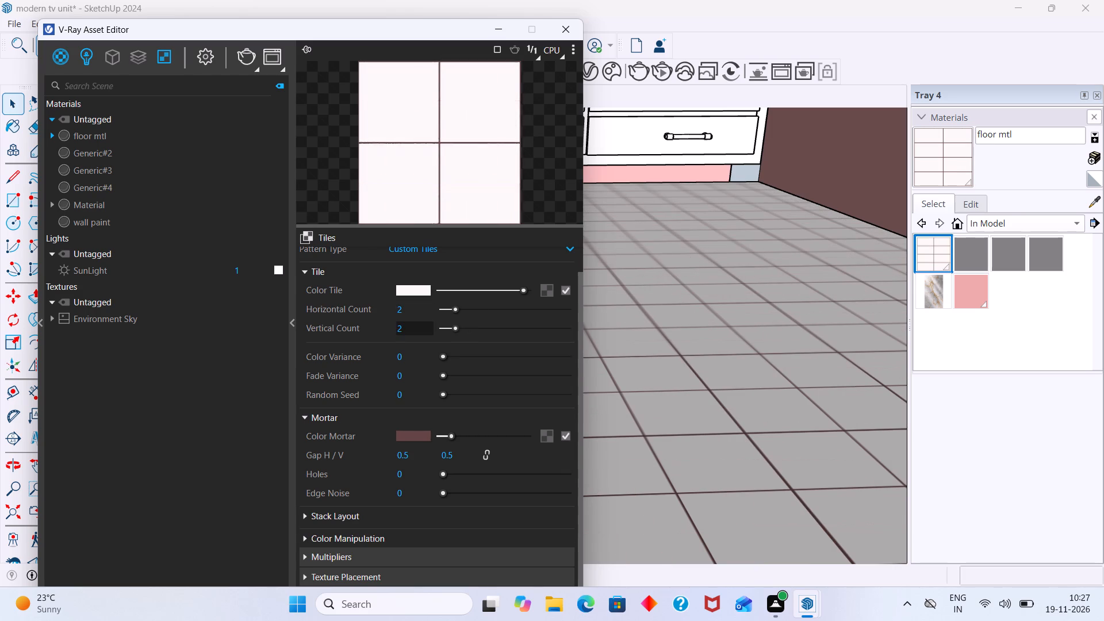
# Load the marble picture "WhatsApp Image 2026-11-18 at 10.53.11 PM" as a bitmap for floor mtl's tile color.
pyautogui.scroll(3, 691, 434)
pyautogui.scroll(-3, 446, 321)
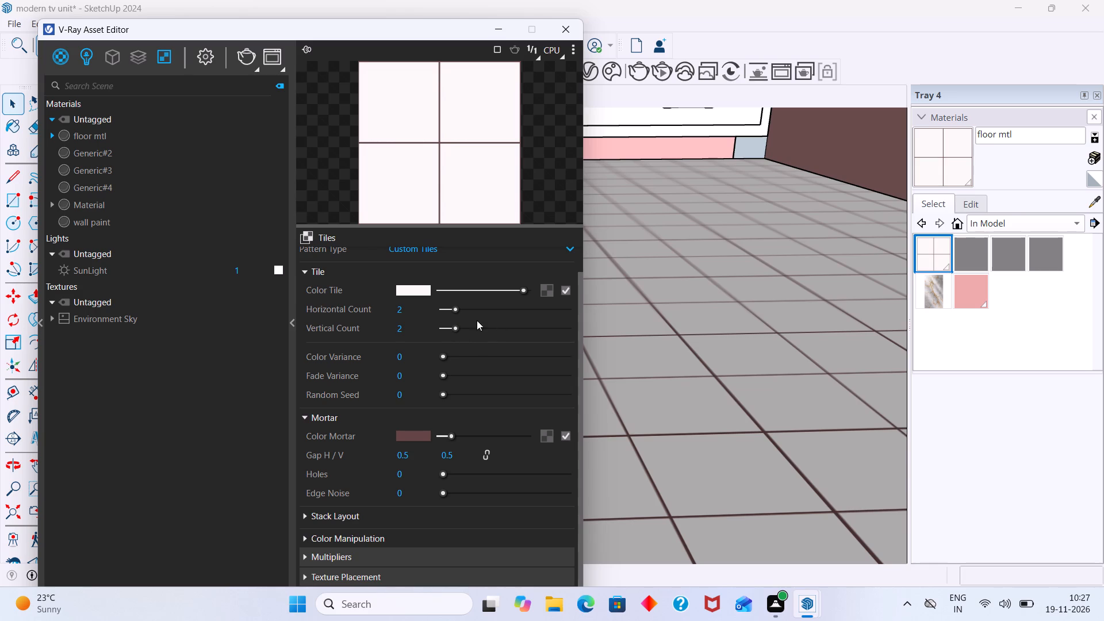
pyautogui.rightClick(140, 135)
pyautogui.click(176, 163)
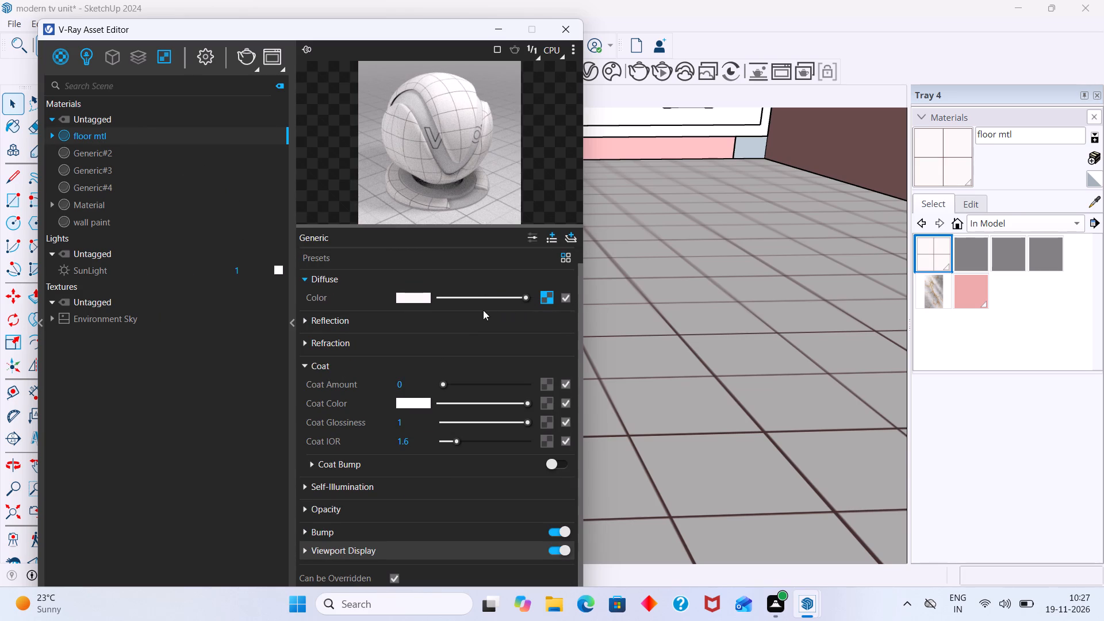
pyautogui.click(541, 298)
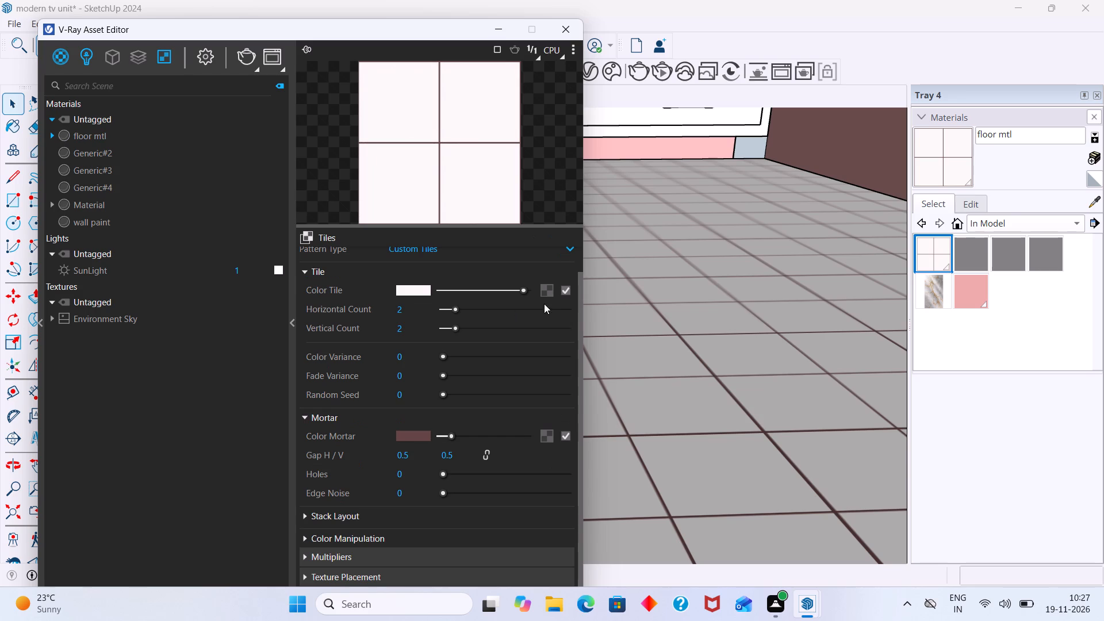
pyautogui.click(543, 288)
pyautogui.click(508, 302)
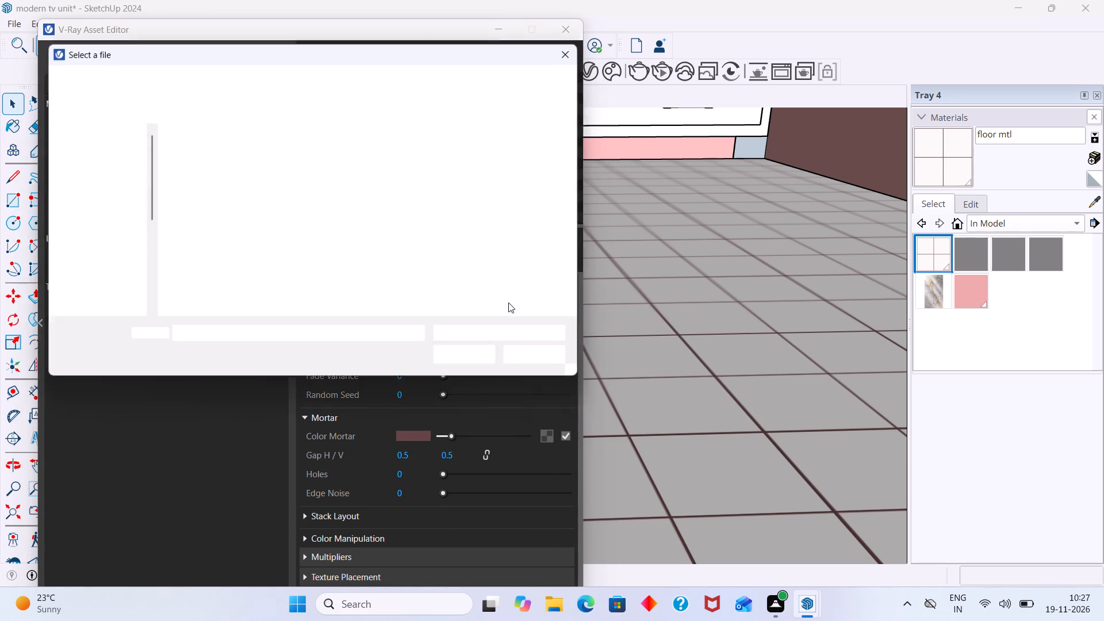
pyautogui.click(273, 166)
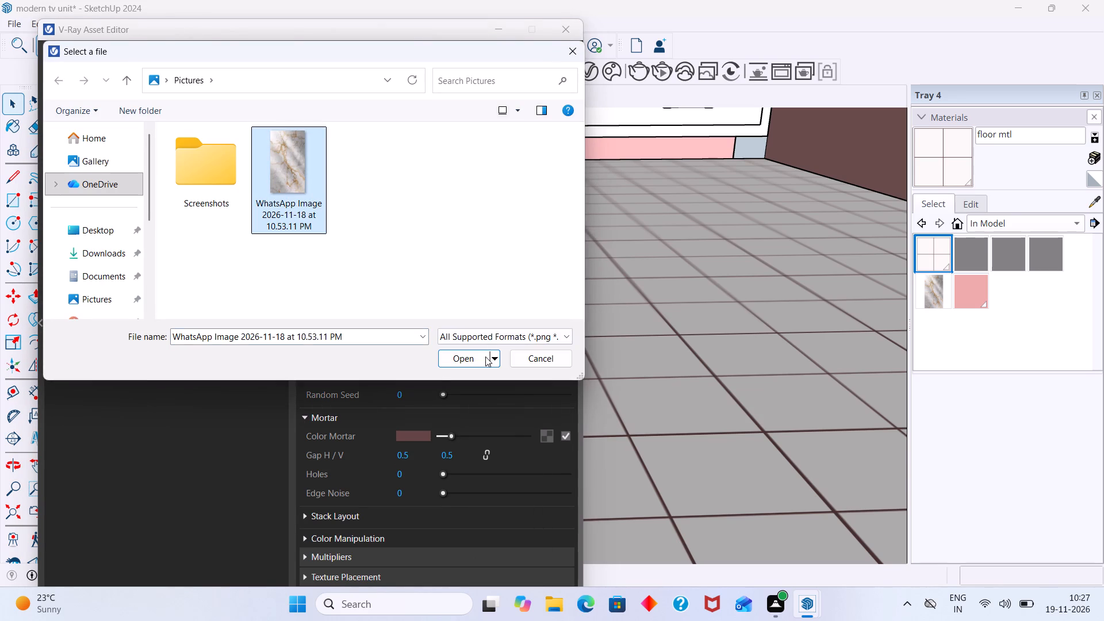
pyautogui.click(473, 361)
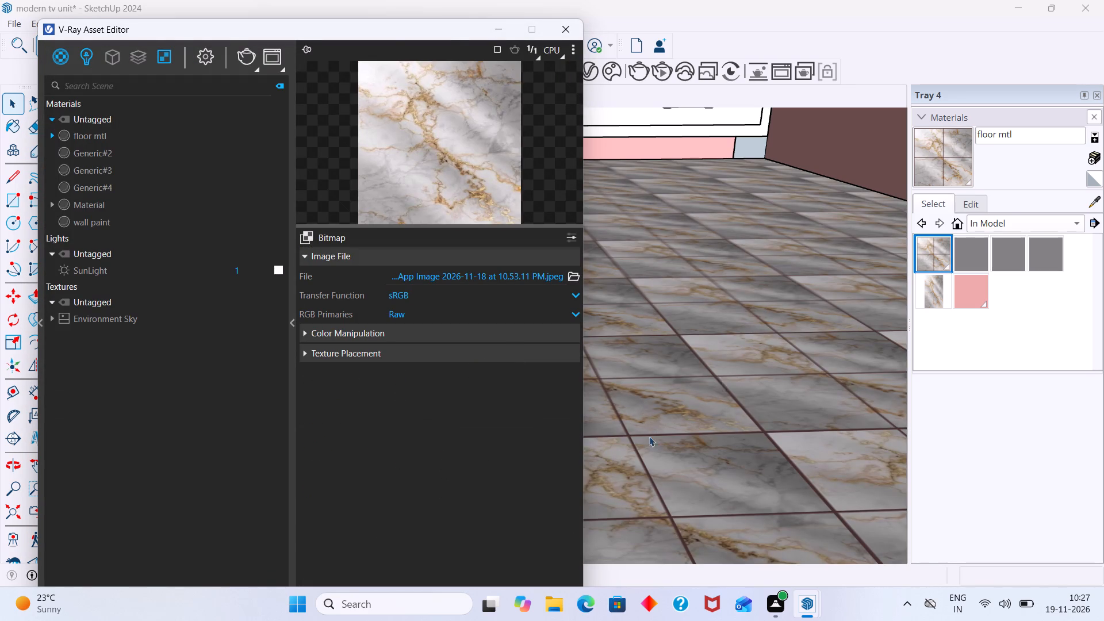
# Examine the marble tiles and mortar lines on the room's floor from near and far.
pyautogui.scroll(8, 649, 436)
pyautogui.scroll(-16, 655, 436)
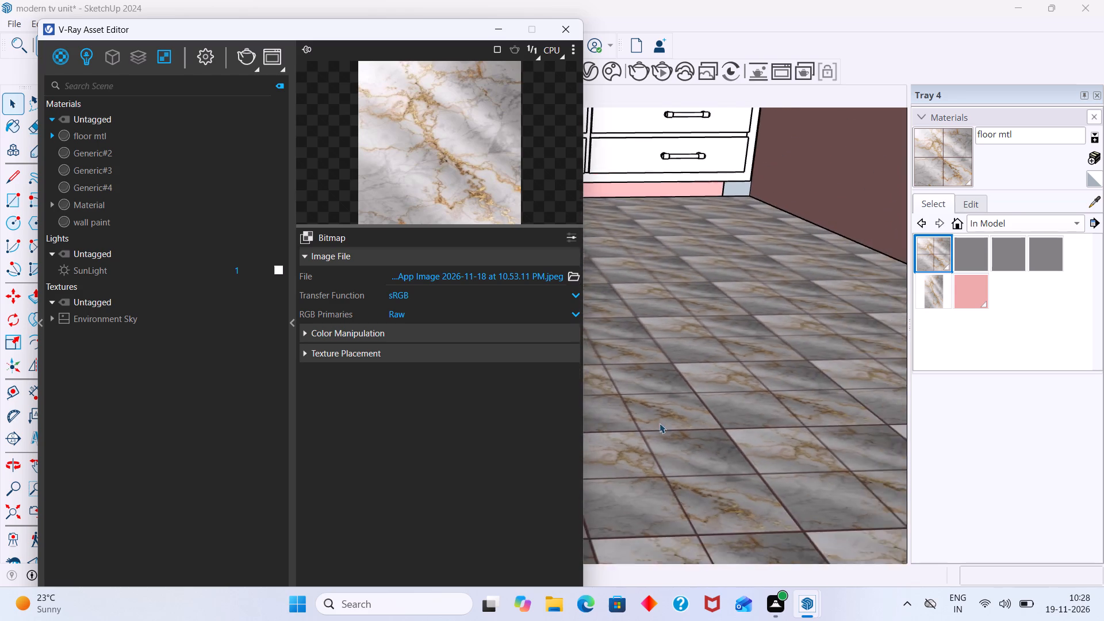
pyautogui.scroll(-15, 660, 423)
pyautogui.scroll(11, 692, 458)
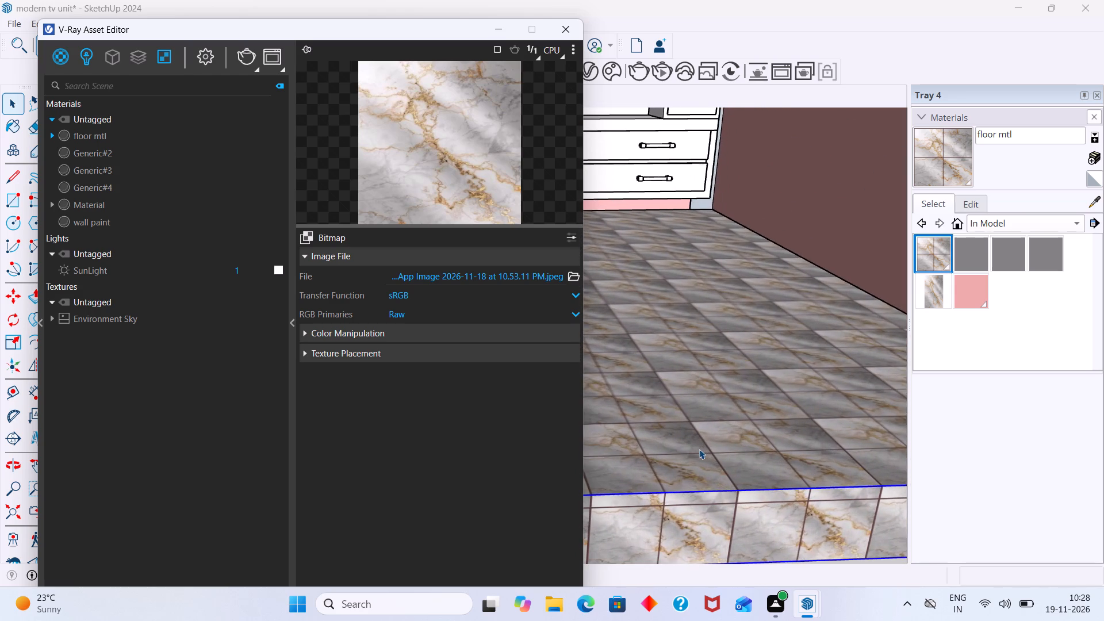
pyautogui.moveTo(699, 448); pyautogui.dragTo(754, 462, button='middle')
pyautogui.scroll(1, 681, 445)
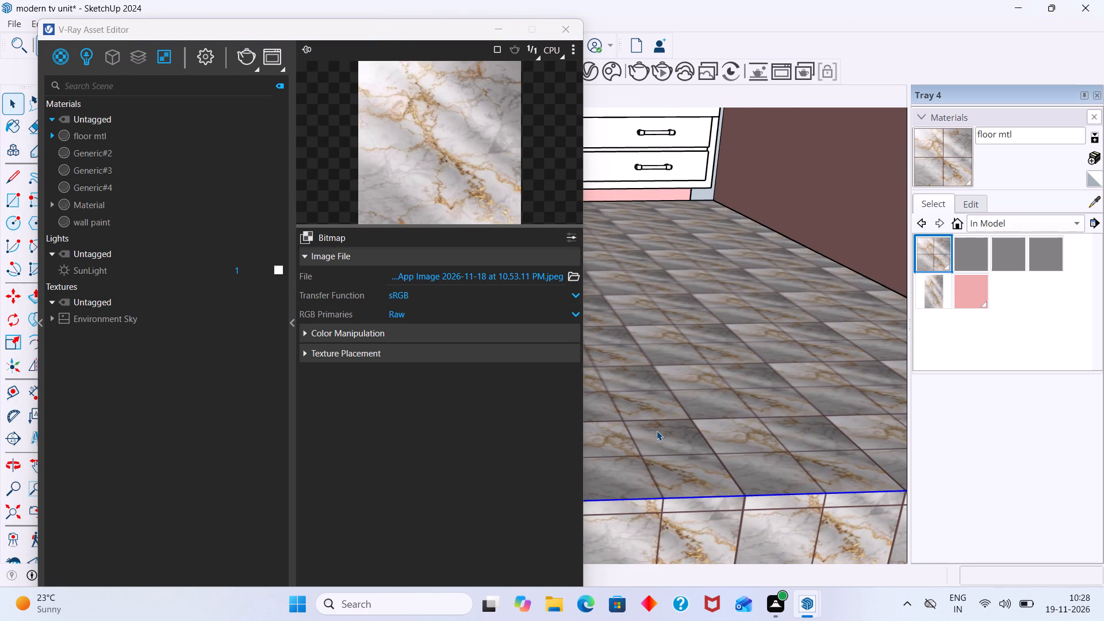
pyautogui.scroll(2, 682, 400)
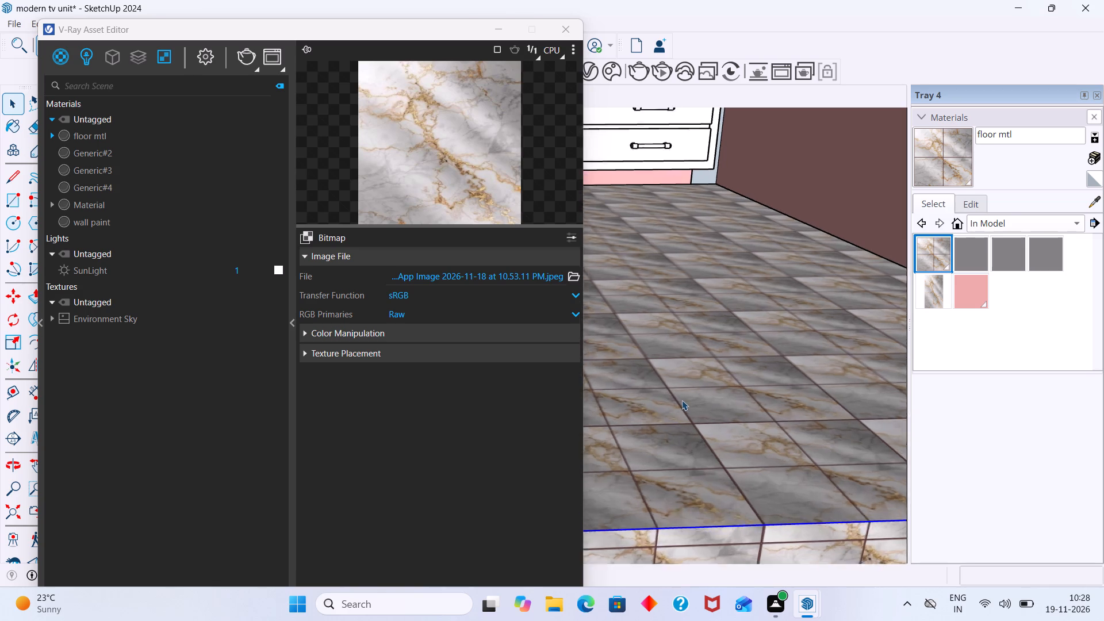
pyautogui.scroll(4, 682, 400)
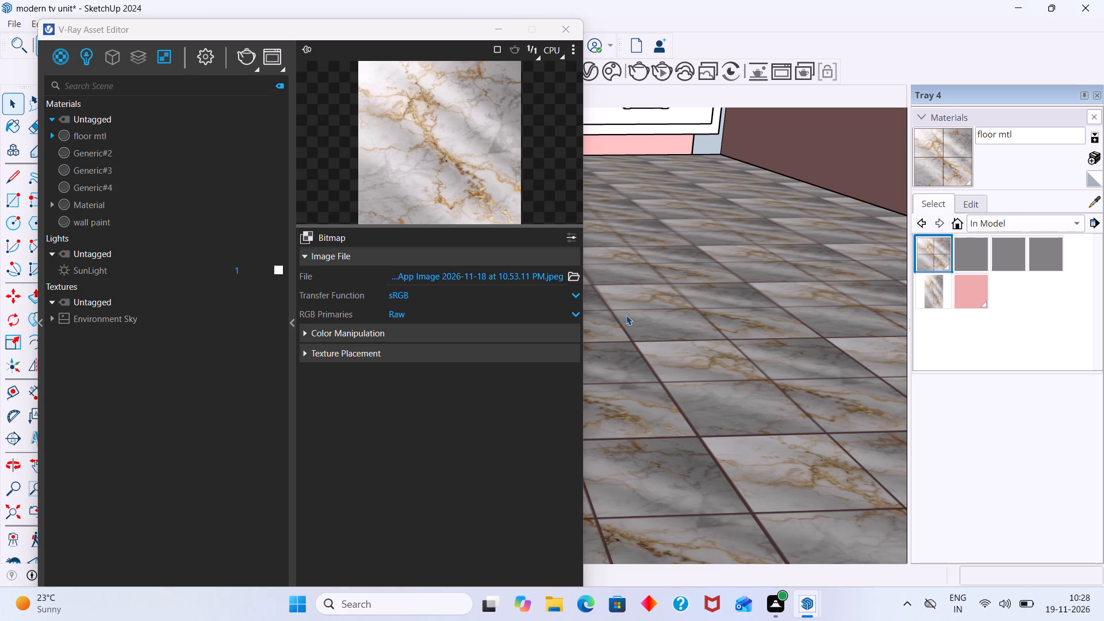
pyautogui.scroll(12, 684, 417)
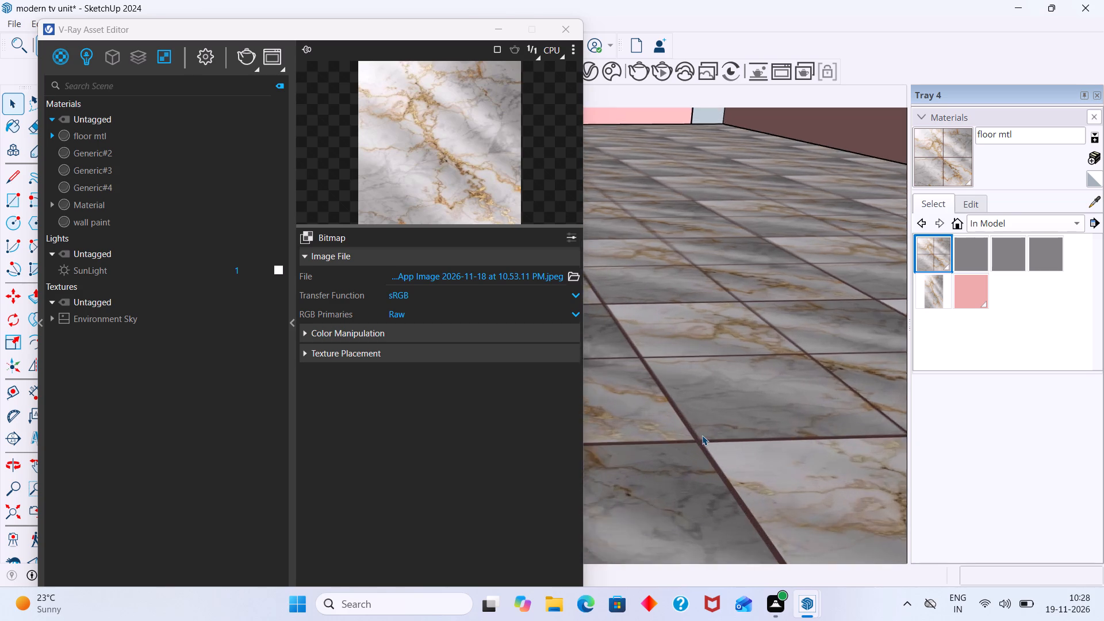
pyautogui.scroll(20, 702, 435)
pyautogui.scroll(3, 702, 435)
pyautogui.scroll(-8, 692, 442)
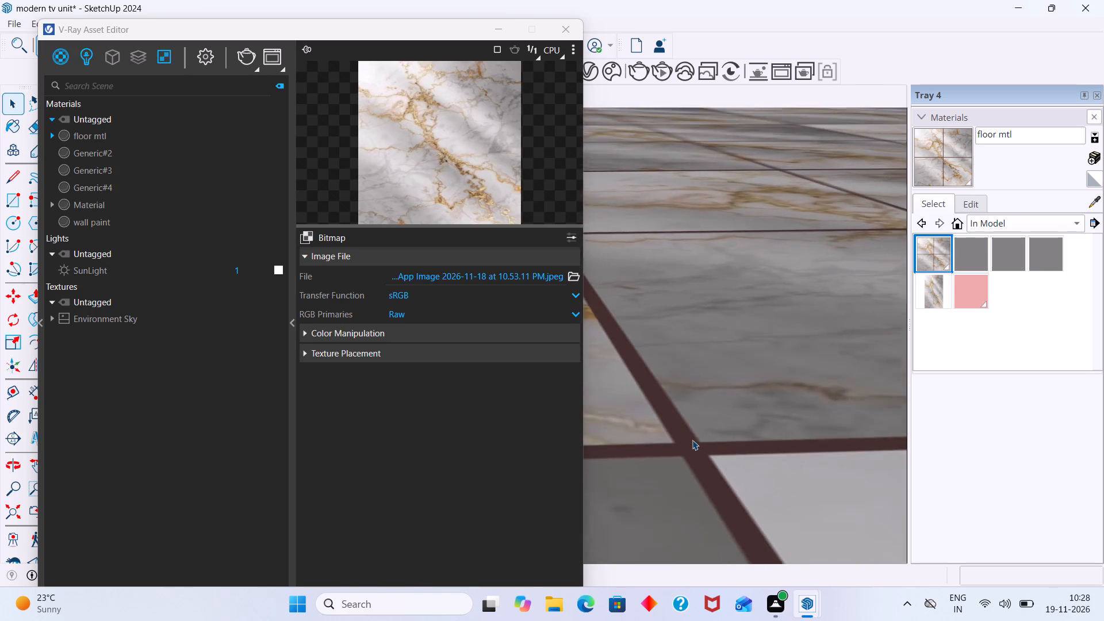
pyautogui.scroll(-20, 692, 440)
pyautogui.scroll(-5, 692, 440)
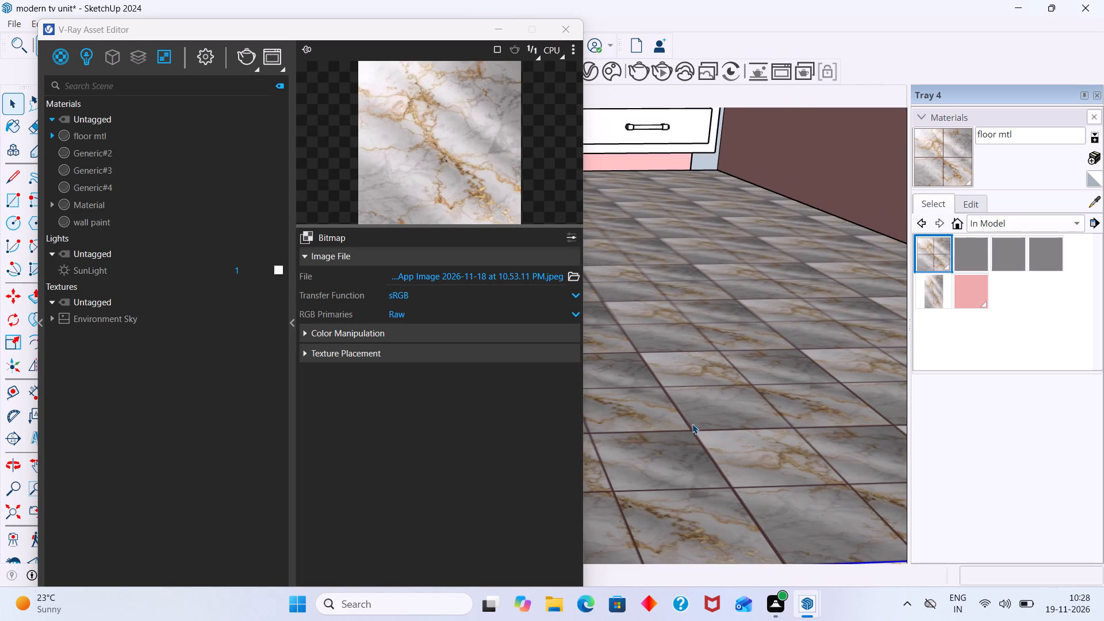
pyautogui.scroll(6, 693, 423)
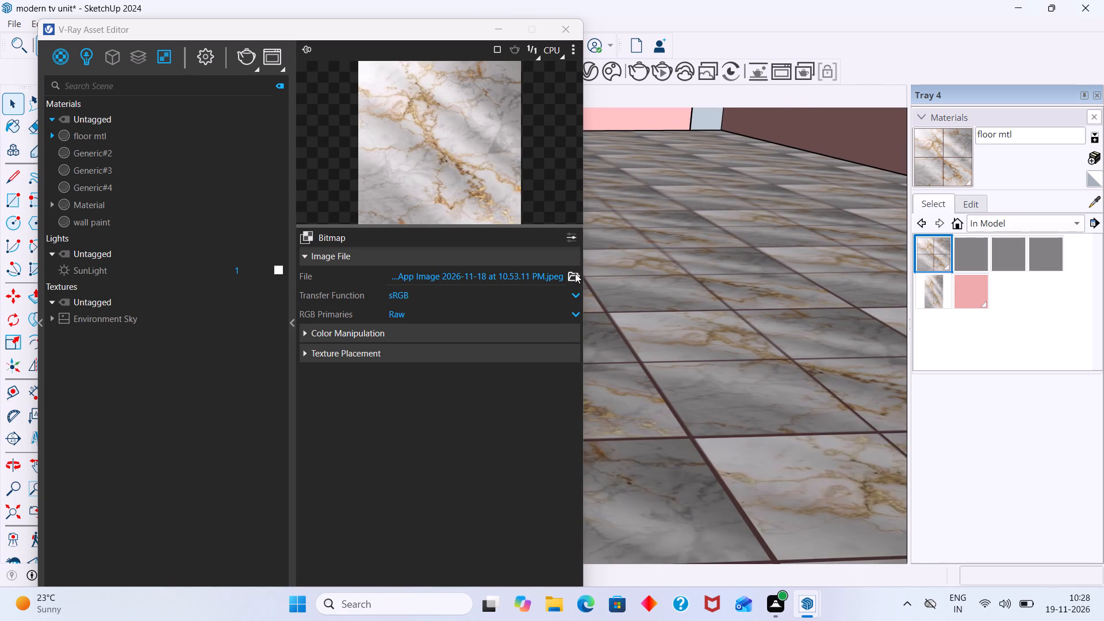
# Load the marble picture "WhatsApp Image 2026-11-18 at 10.53.11 PM" again as the bitmap for floor mtl's tile color.
pyautogui.click(575, 273)
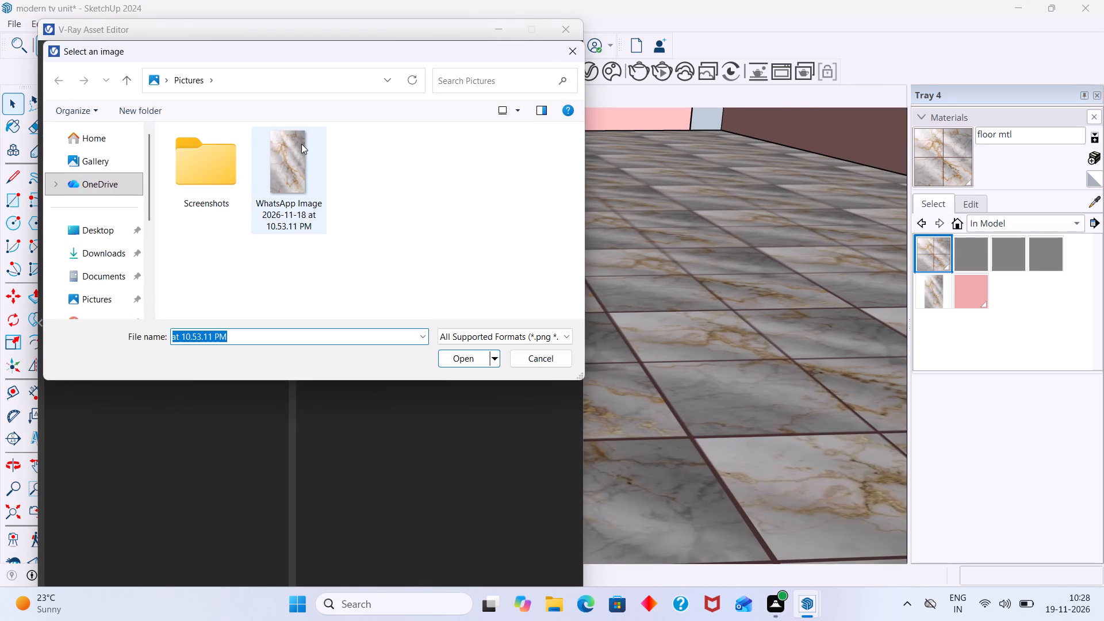
pyautogui.click(287, 143)
pyautogui.click(459, 355)
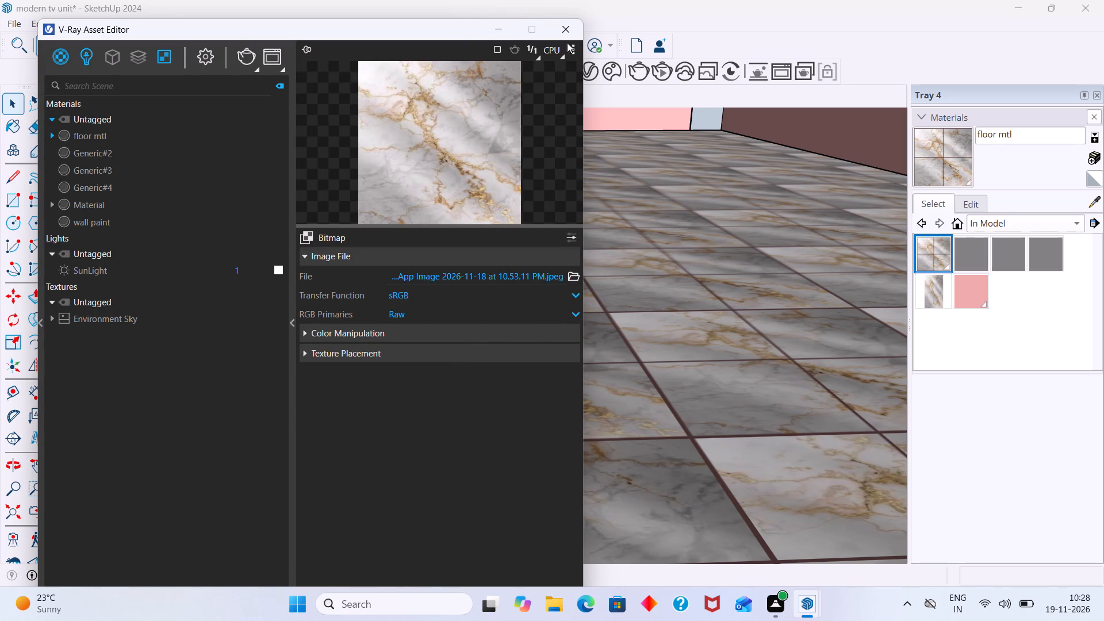
# Examine the marble tiling on the floor and its front edge from several angles, near and far.
pyautogui.scroll(-20, 729, 220)
pyautogui.scroll(-4, 729, 220)
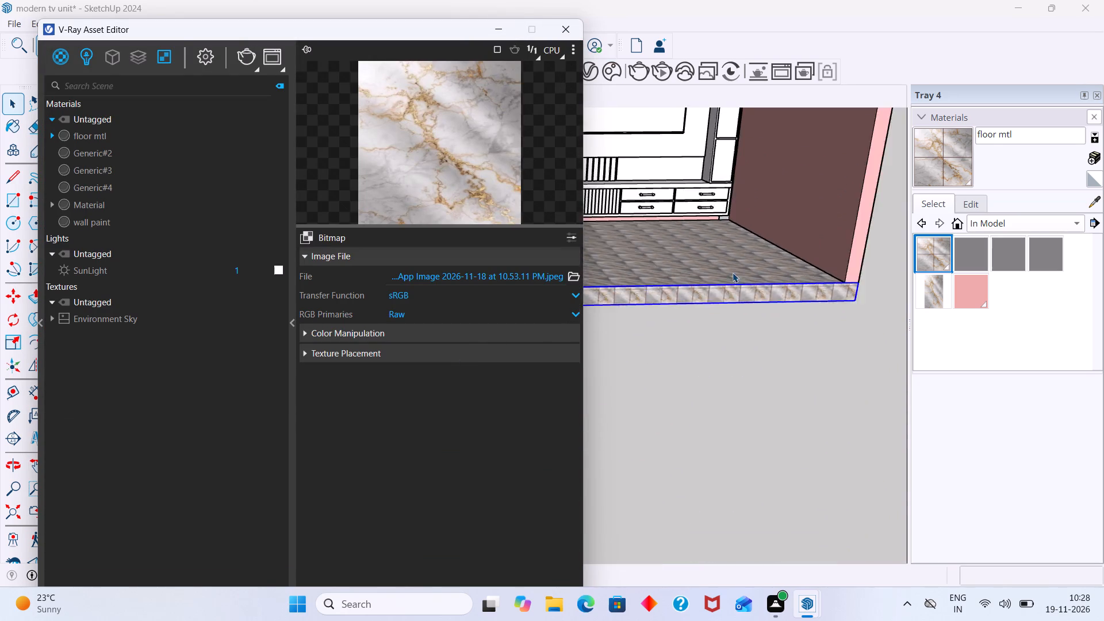
pyautogui.scroll(-9, 733, 273)
pyautogui.moveTo(717, 279); pyautogui.dragTo(805, 323, button='middle')
pyautogui.scroll(13, 665, 278)
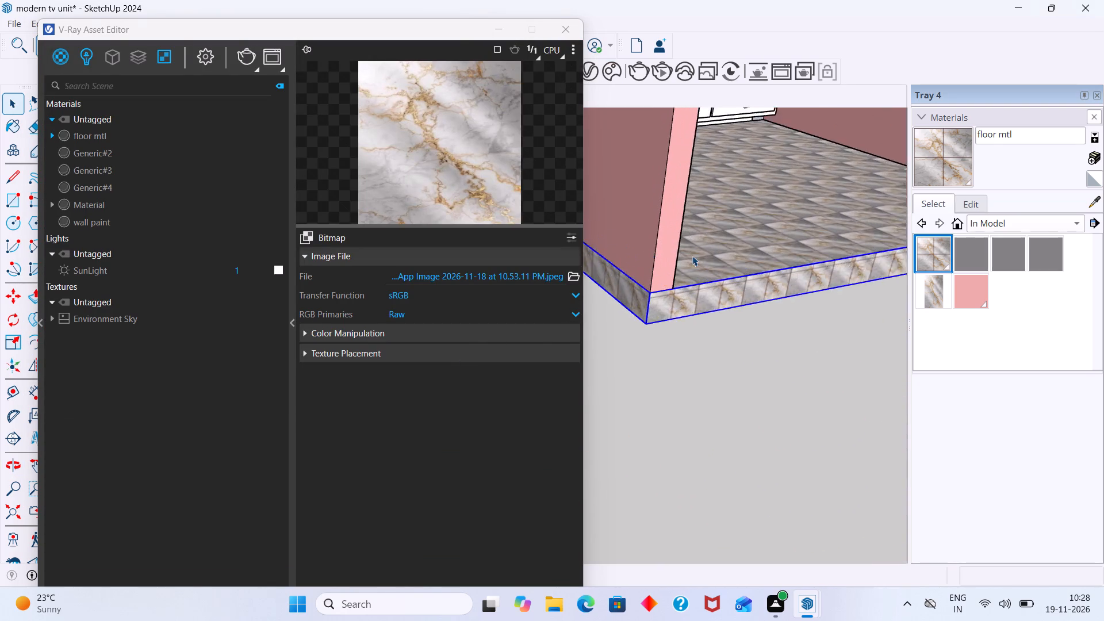
pyautogui.scroll(20, 692, 256)
pyautogui.scroll(5, 692, 256)
pyautogui.scroll(-2, 696, 253)
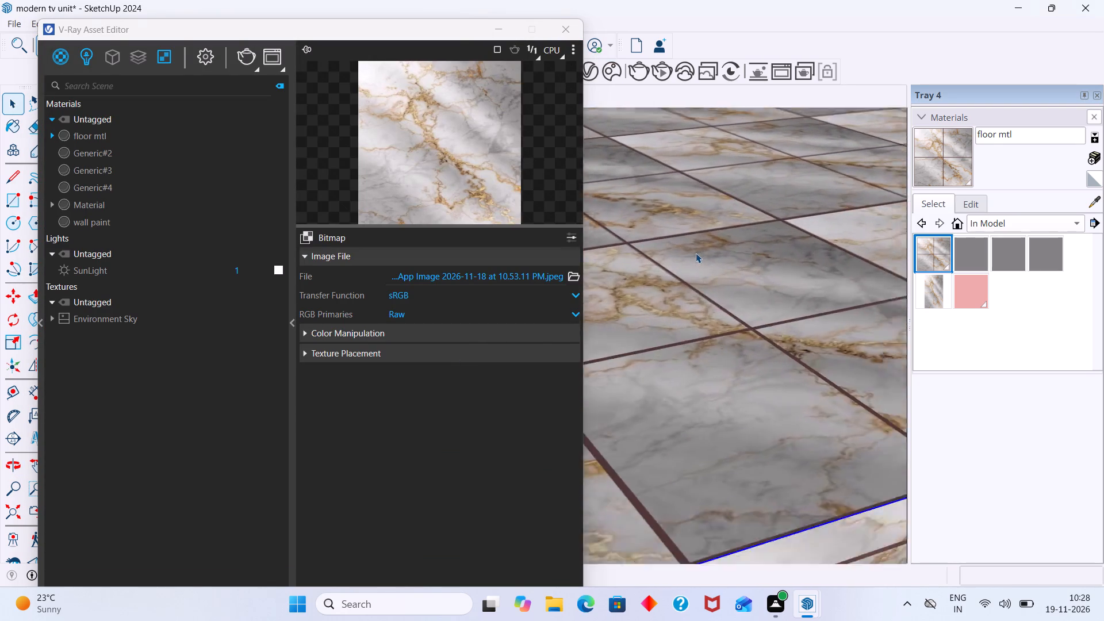
pyautogui.scroll(-12, 696, 253)
pyautogui.moveTo(702, 264); pyautogui.dragTo(526, 287, button='middle')
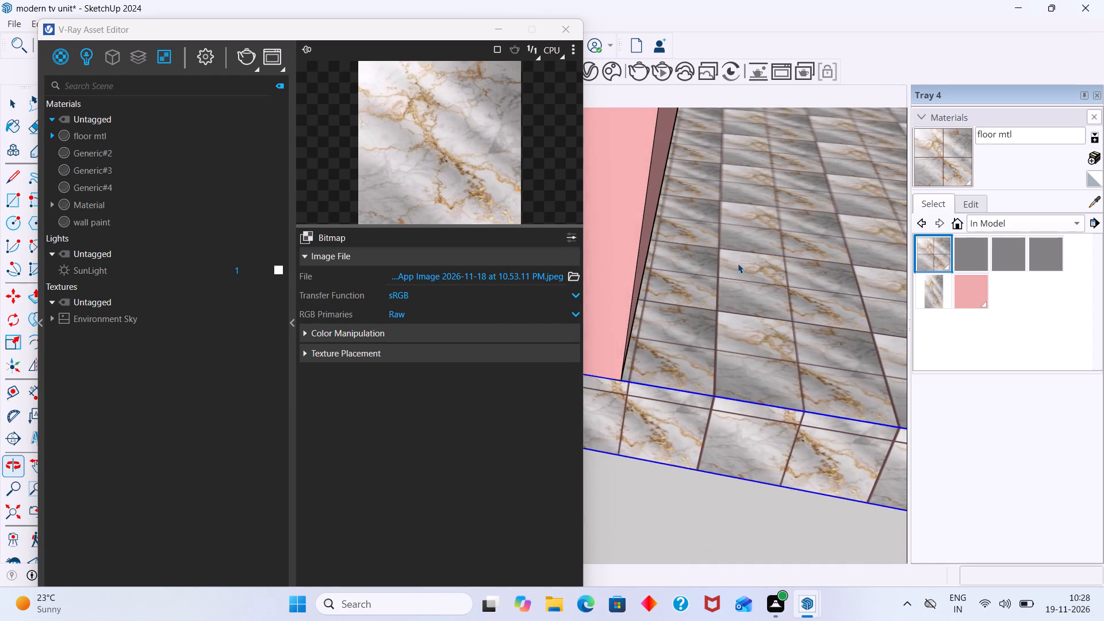
pyautogui.scroll(4, 746, 258)
pyautogui.scroll(12, 647, 250)
pyautogui.scroll(-3, 616, 258)
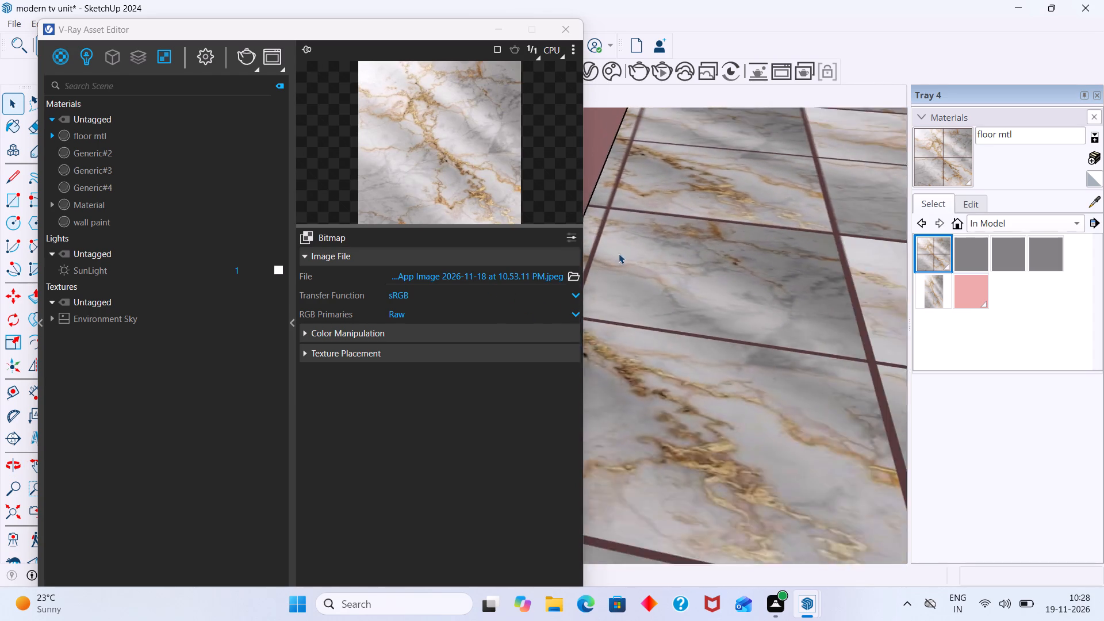
pyautogui.scroll(-20, 619, 254)
pyautogui.moveTo(752, 247); pyautogui.dragTo(768, 189, button='middle')
pyautogui.scroll(9, 692, 208)
pyautogui.moveTo(681, 215); pyautogui.dragTo(716, 335, button='middle')
pyautogui.scroll(-2, 714, 315)
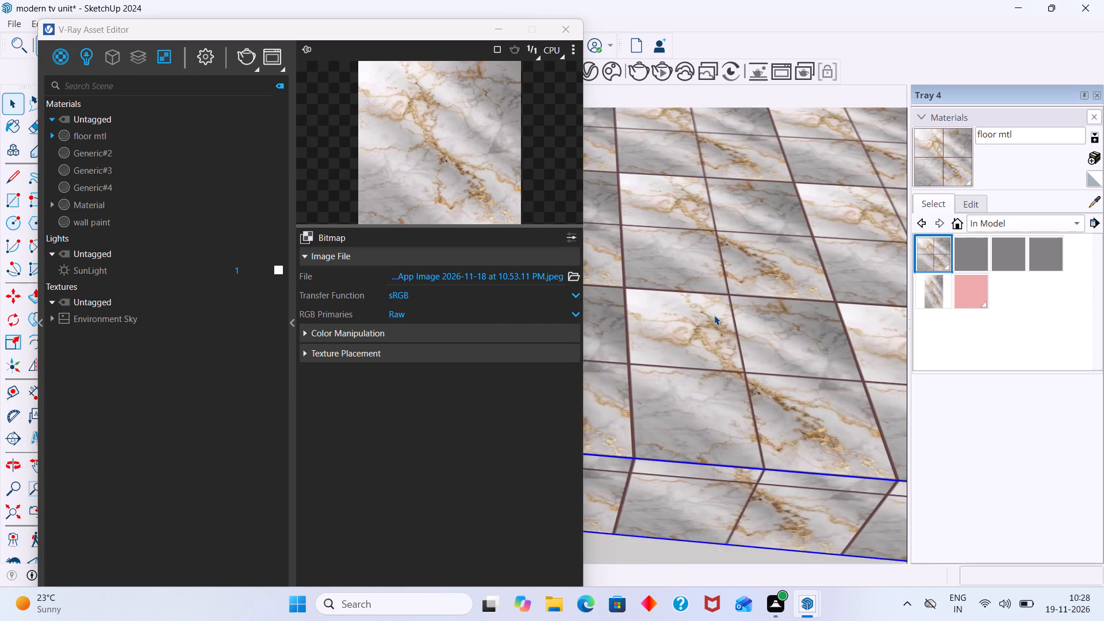
pyautogui.scroll(-12, 714, 315)
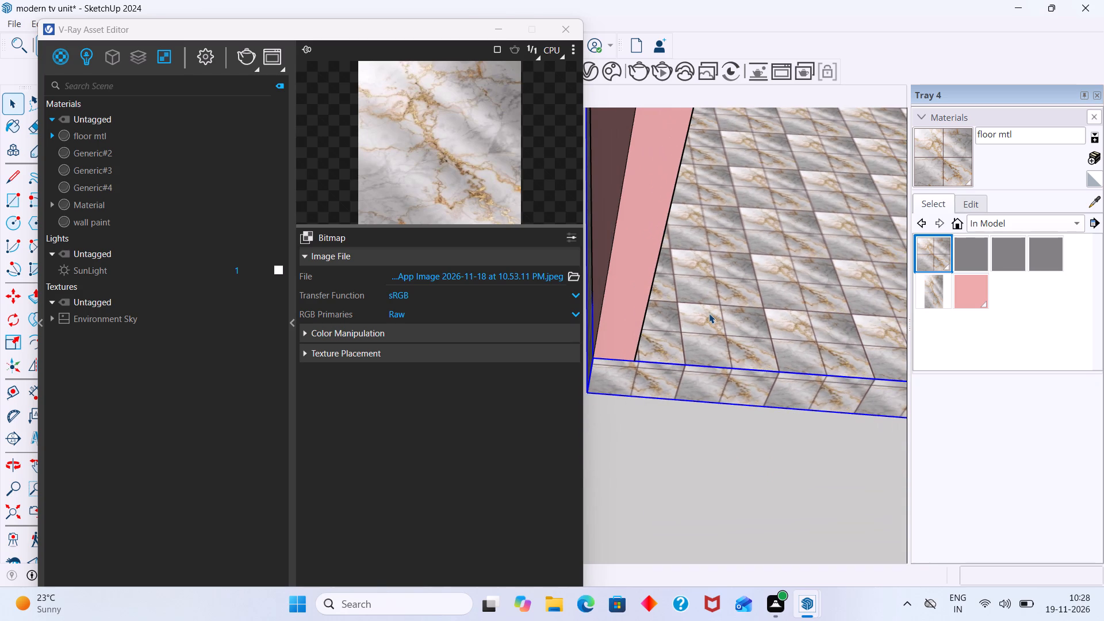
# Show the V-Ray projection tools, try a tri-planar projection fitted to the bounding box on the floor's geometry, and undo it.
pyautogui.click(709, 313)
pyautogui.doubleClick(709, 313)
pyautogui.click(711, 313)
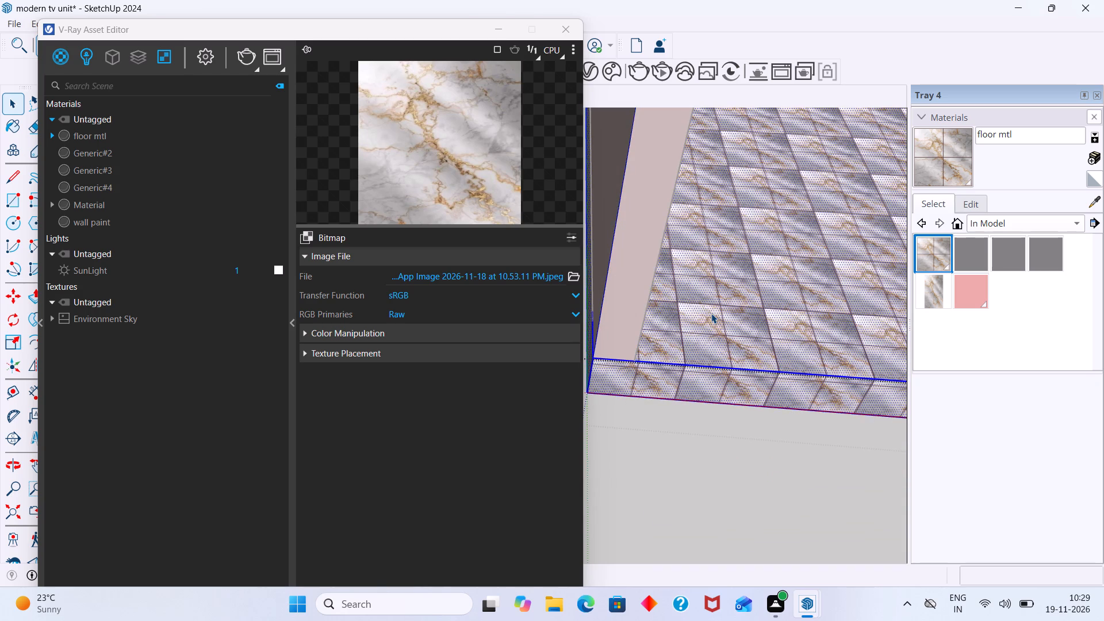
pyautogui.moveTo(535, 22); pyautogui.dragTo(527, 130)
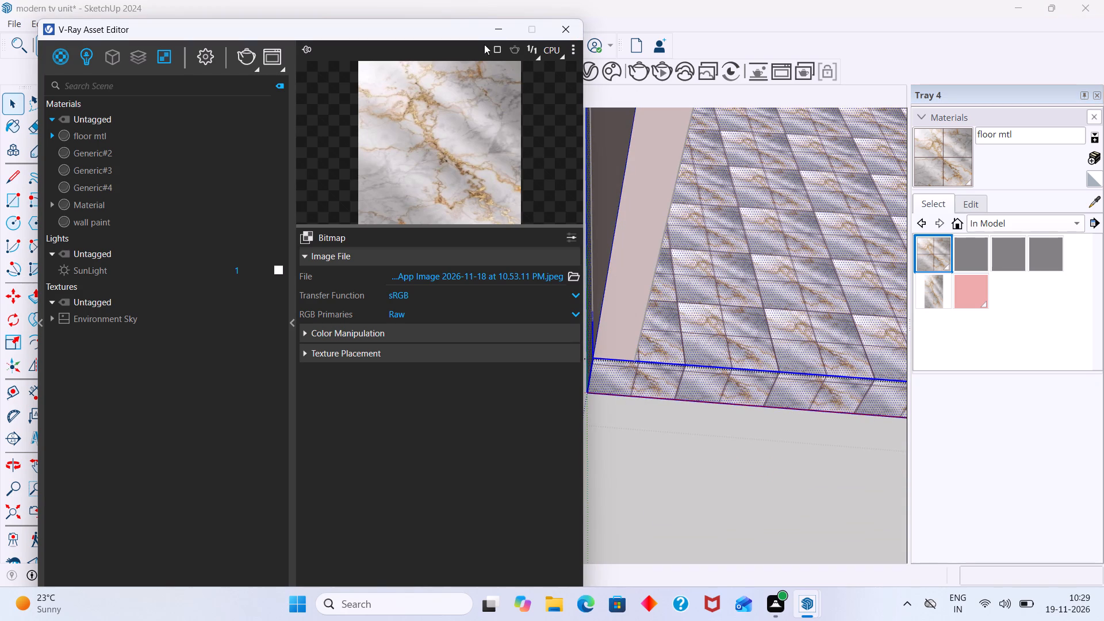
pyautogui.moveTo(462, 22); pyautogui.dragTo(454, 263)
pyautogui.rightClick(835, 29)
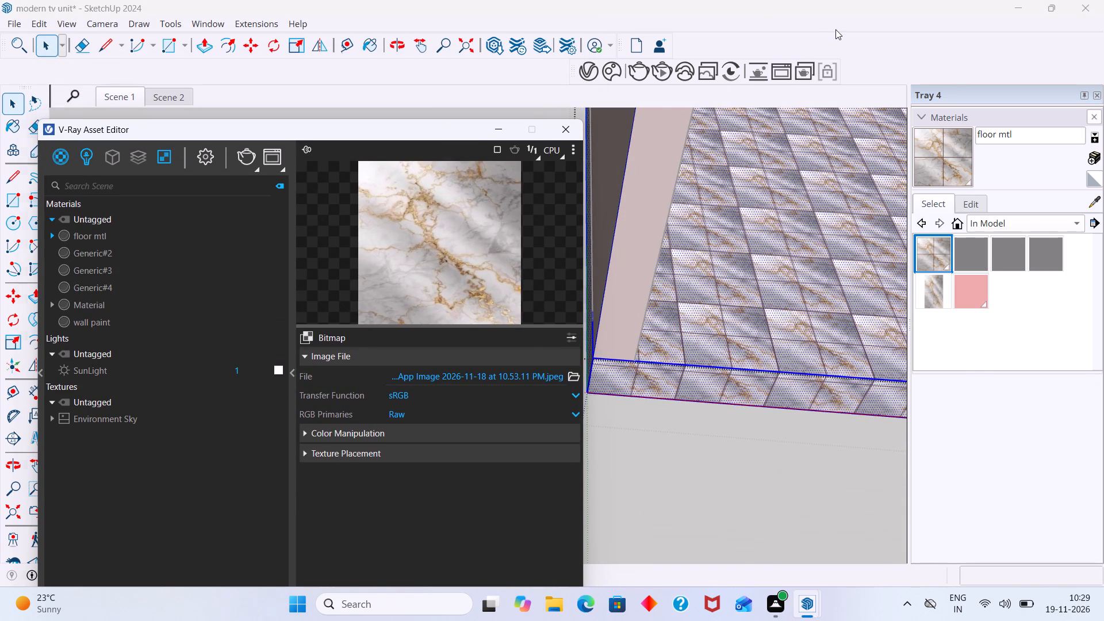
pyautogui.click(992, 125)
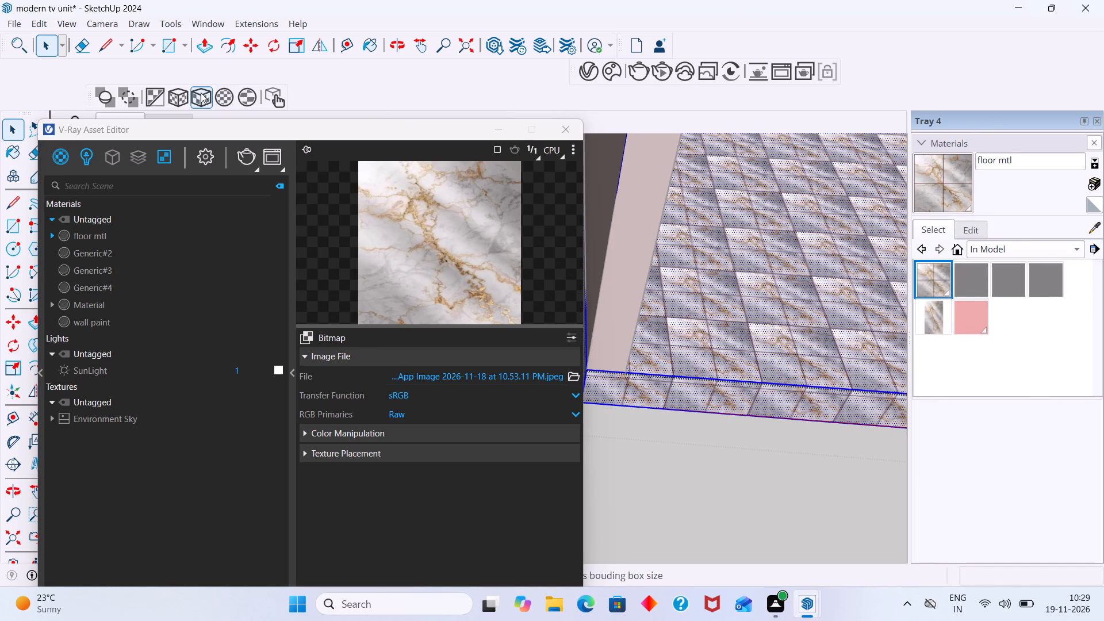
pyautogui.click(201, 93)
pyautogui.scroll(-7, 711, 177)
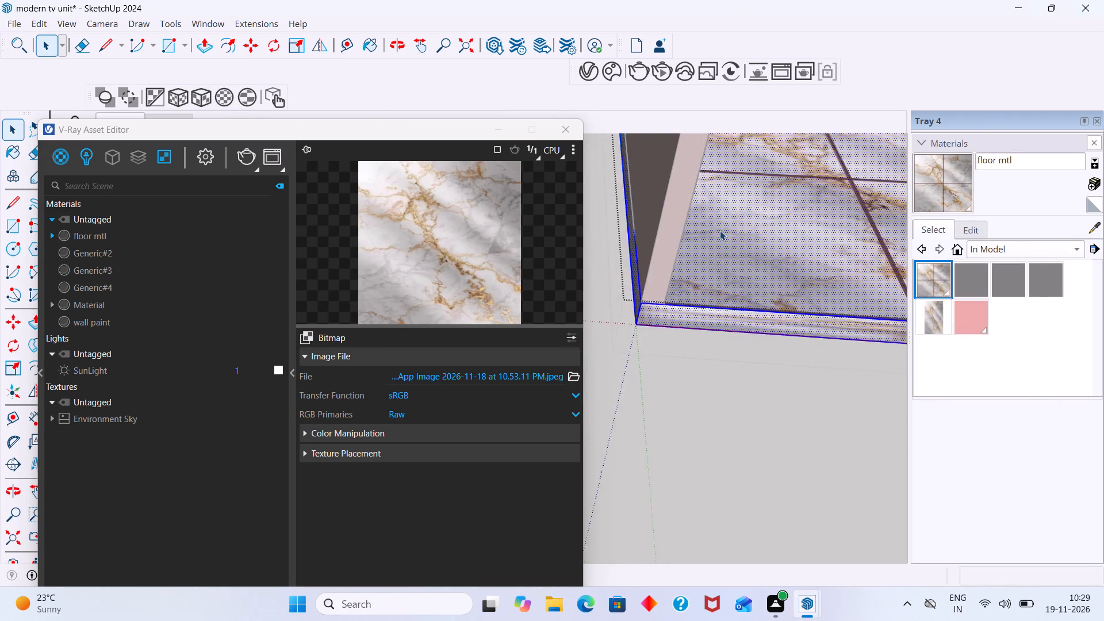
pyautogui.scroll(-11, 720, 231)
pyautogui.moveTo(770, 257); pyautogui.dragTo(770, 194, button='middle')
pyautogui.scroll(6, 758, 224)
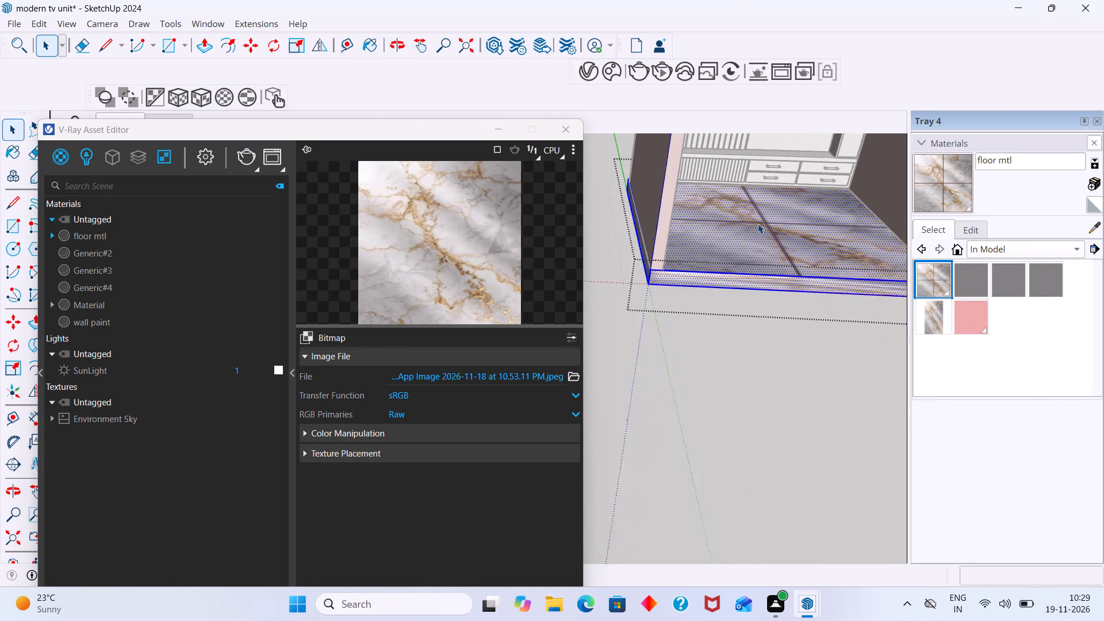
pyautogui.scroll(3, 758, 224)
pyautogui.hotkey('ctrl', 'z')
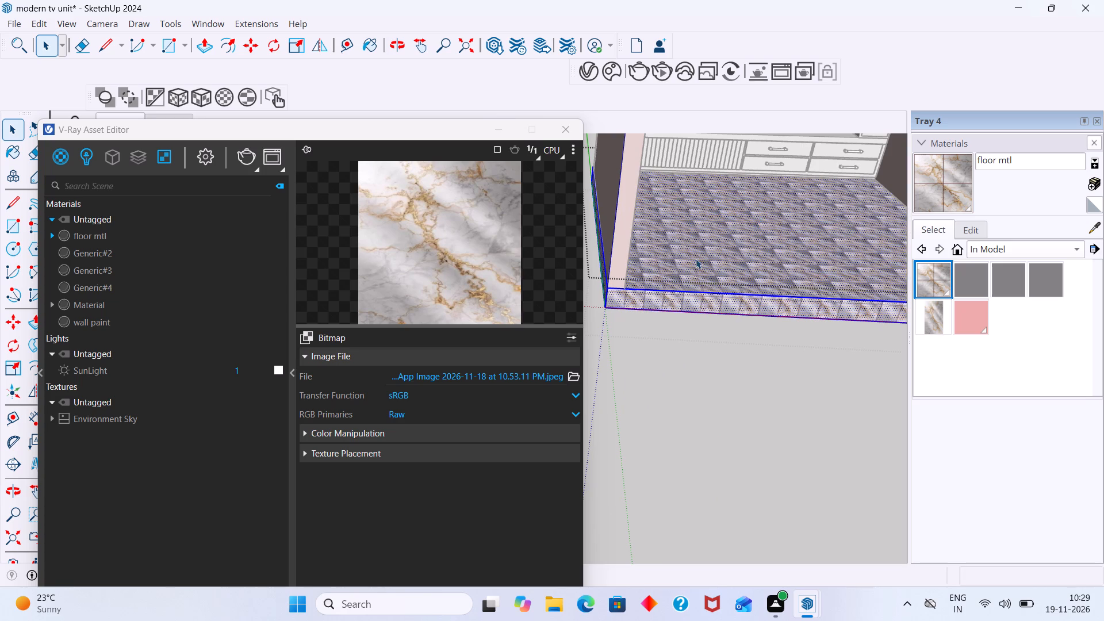
# Leave the floor's selection and examine the marble tile size and mortar lines across the floor, near and far.
pyautogui.scroll(14, 692, 262)
pyautogui.scroll(8, 707, 267)
pyautogui.moveTo(726, 325); pyautogui.dragTo(728, 435, button='middle')
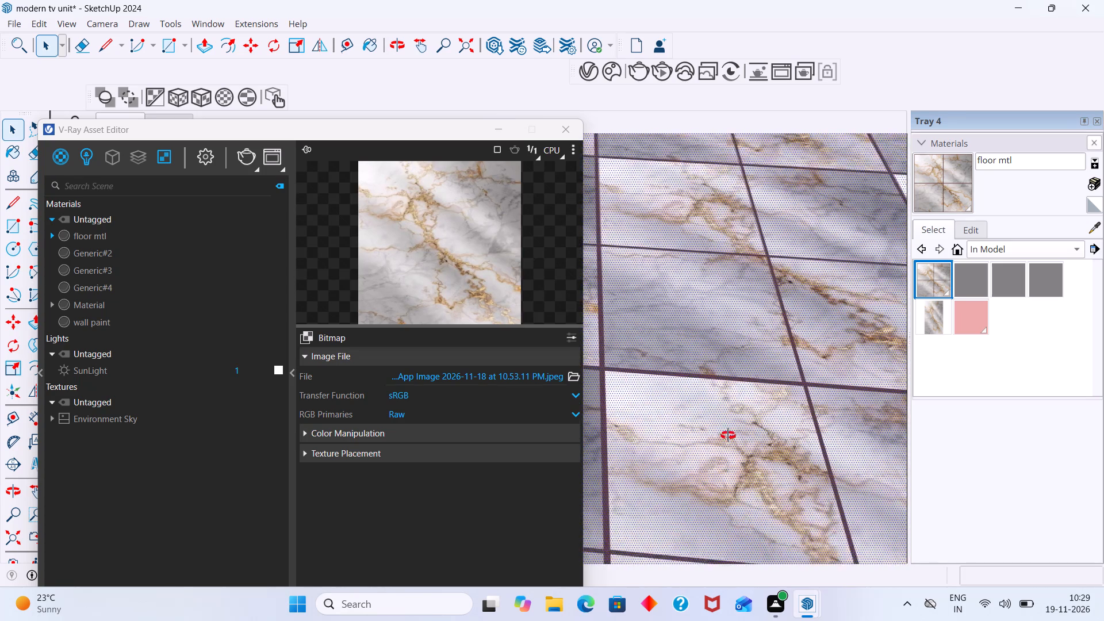
pyautogui.moveTo(728, 435); pyautogui.dragTo(742, 461, button='middle')
pyautogui.scroll(-20, 745, 398)
pyautogui.scroll(-7, 745, 398)
pyautogui.moveTo(737, 396); pyautogui.dragTo(758, 352, button='middle')
pyautogui.click(718, 456)
pyautogui.scroll(4, 749, 358)
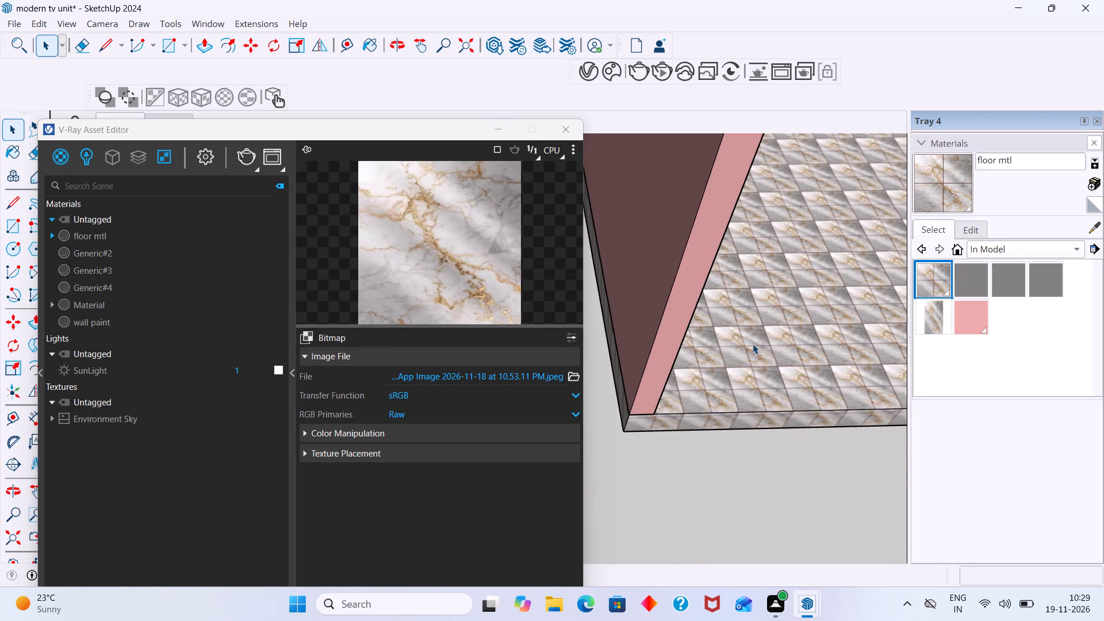
pyautogui.keyDown('shift'); pyautogui.moveTo(753, 344); pyautogui.dragTo(595, 337, button='middle'); pyautogui.keyUp('shift')
pyautogui.scroll(3, 738, 330)
pyautogui.scroll(11, 680, 340)
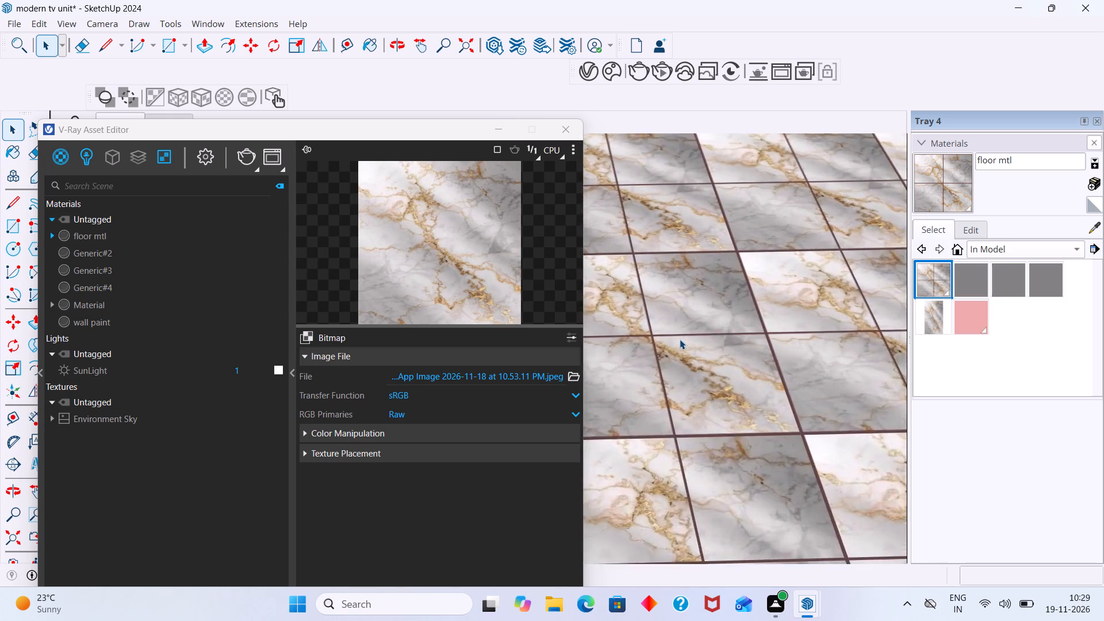
pyautogui.scroll(4, 680, 339)
pyautogui.scroll(-15, 680, 336)
pyautogui.keyDown('shift'); pyautogui.moveTo(724, 321); pyautogui.dragTo(803, 348, button='middle'); pyautogui.keyUp('shift')
pyautogui.scroll(2, 752, 351)
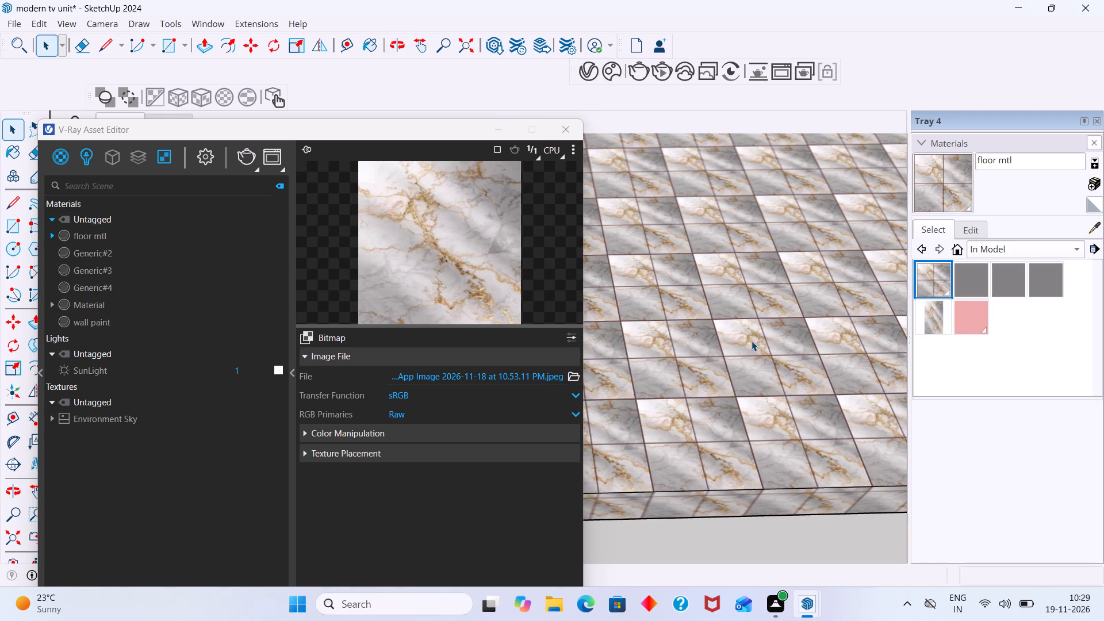
pyautogui.scroll(2, 741, 283)
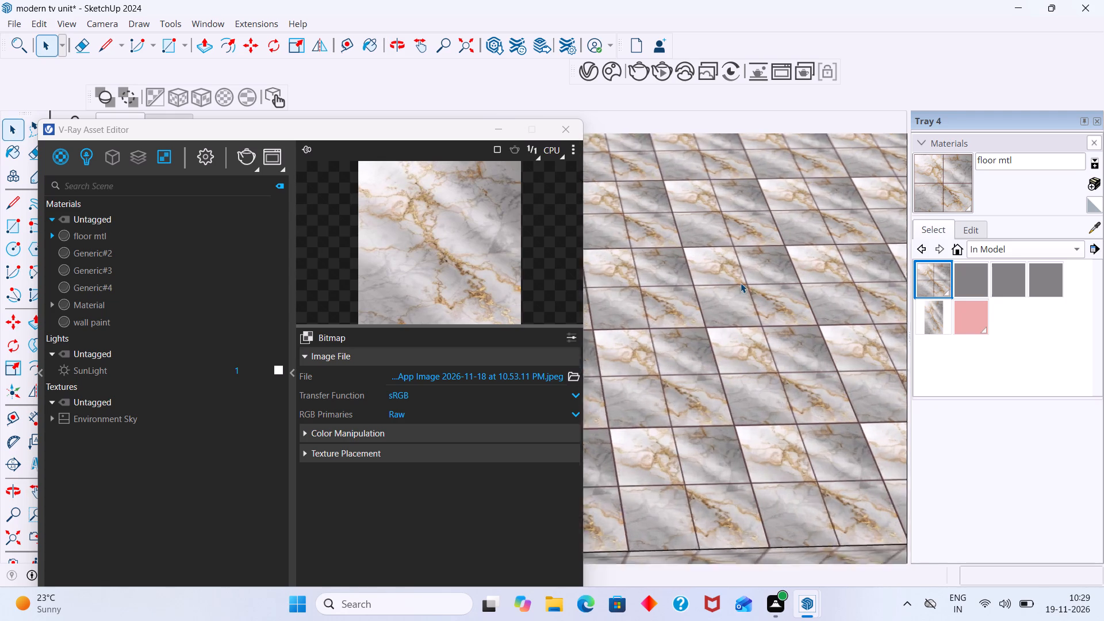
pyautogui.scroll(9, 741, 283)
pyautogui.scroll(-6, 759, 294)
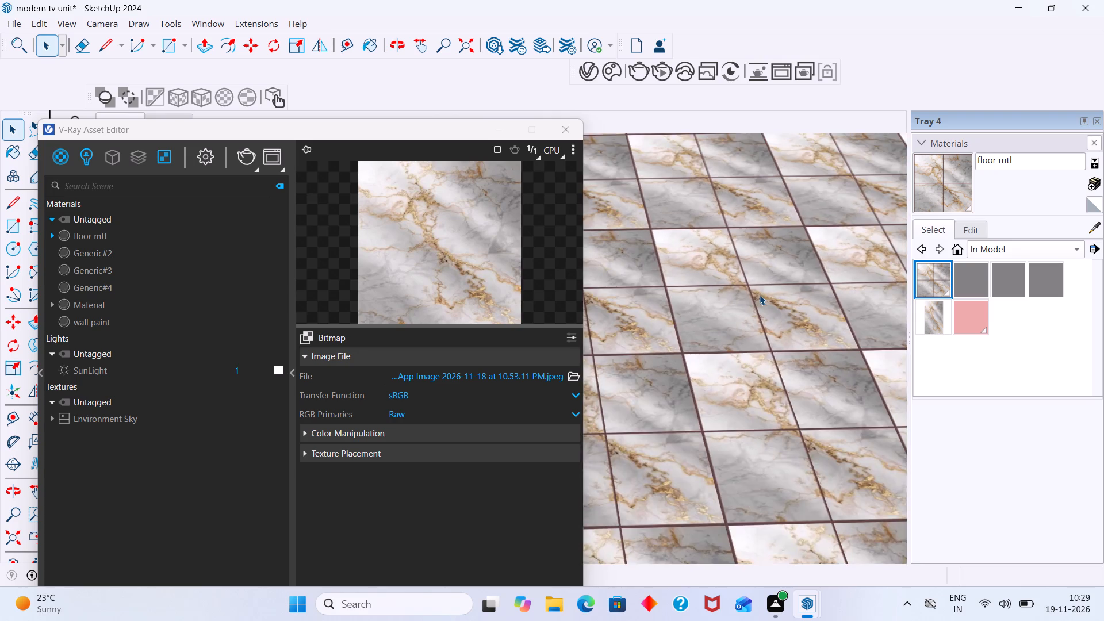
pyautogui.scroll(-19, 760, 295)
pyautogui.moveTo(751, 354); pyautogui.dragTo(809, 310, button='middle')
pyautogui.scroll(3, 784, 272)
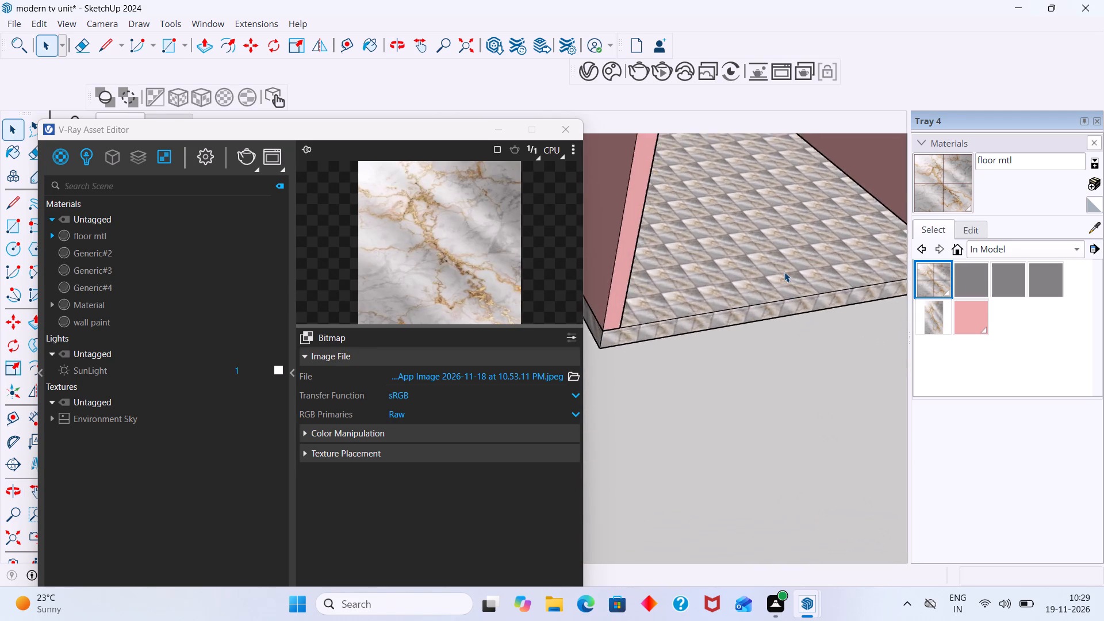
pyautogui.scroll(16, 784, 272)
pyautogui.scroll(-20, 749, 269)
pyautogui.scroll(-1, 749, 269)
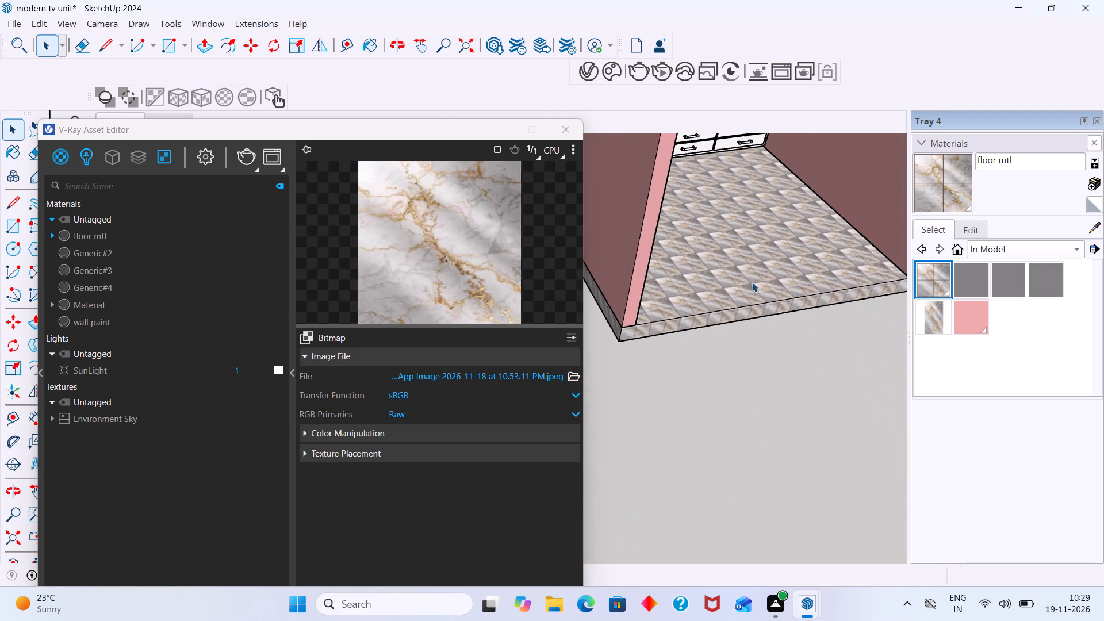
pyautogui.scroll(-6, 492, 466)
# Set the horizontal and vertical tile counts of floor mtl's Tiles texture to 4 each.
pyautogui.moveTo(470, 132); pyautogui.dragTo(473, 69)
pyautogui.click(535, 532)
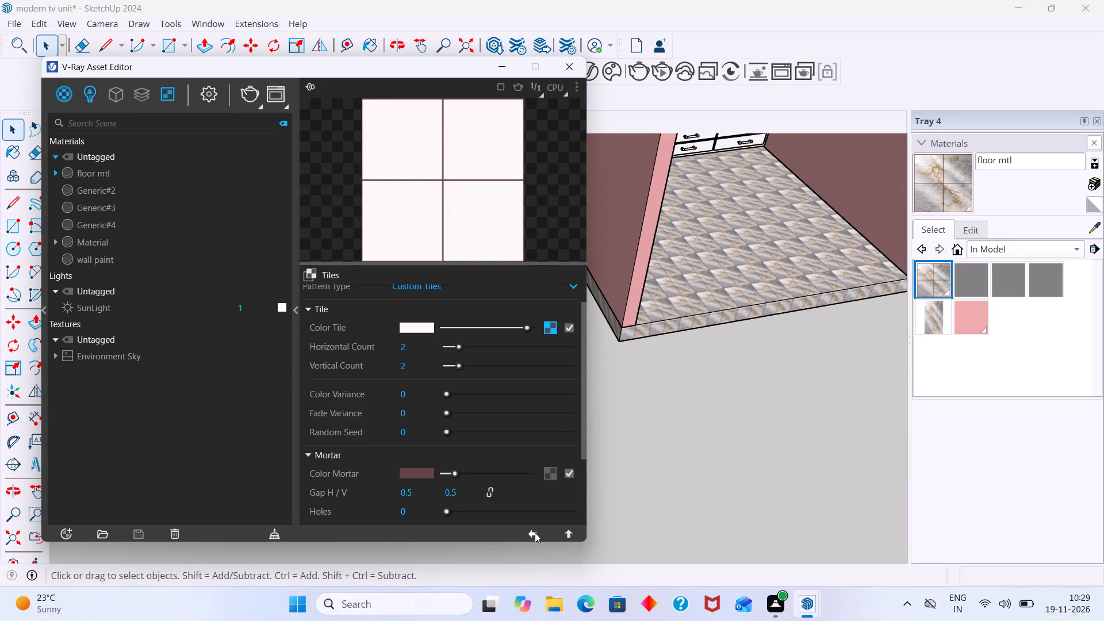
pyautogui.click(409, 347)
pyautogui.press('BackSpace')
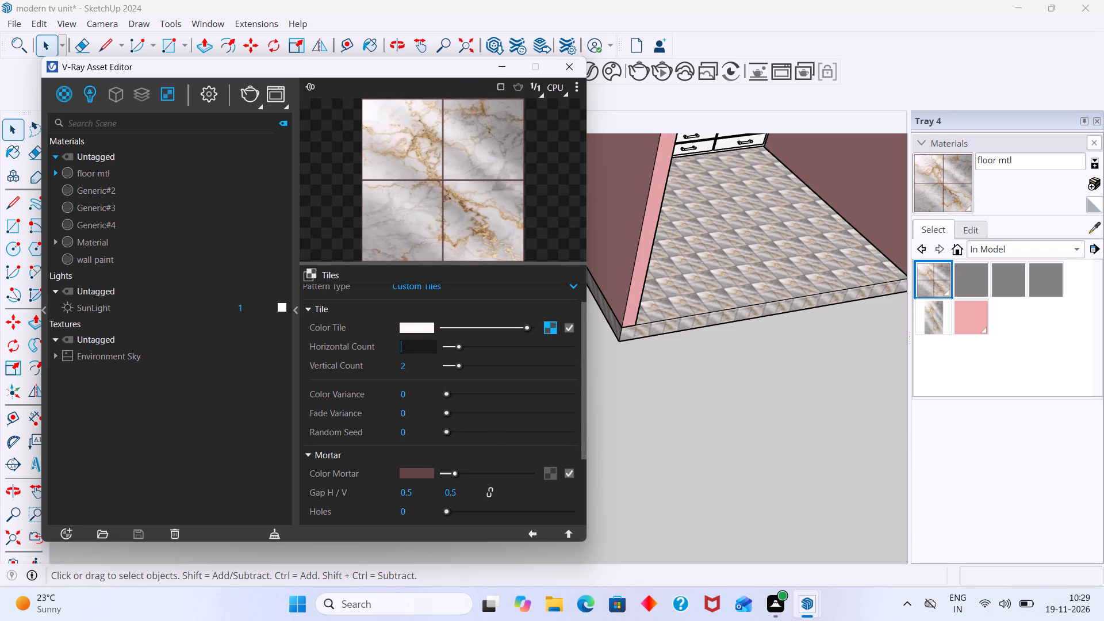
pyautogui.press('4')
pyautogui.click(408, 367)
pyautogui.press('BackSpace')
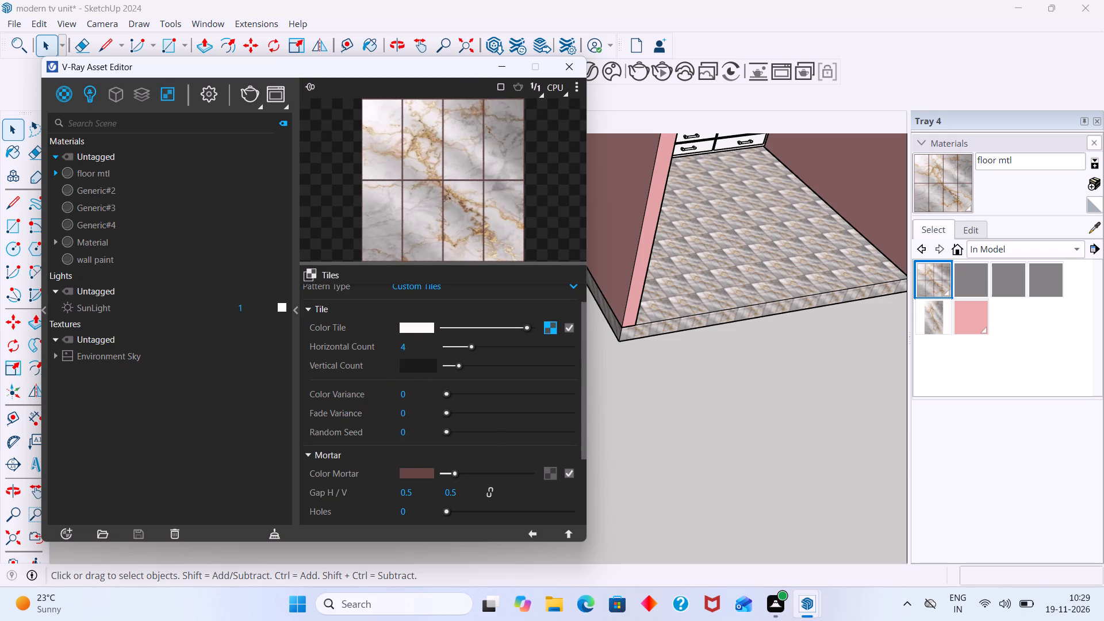
pyautogui.press('4')
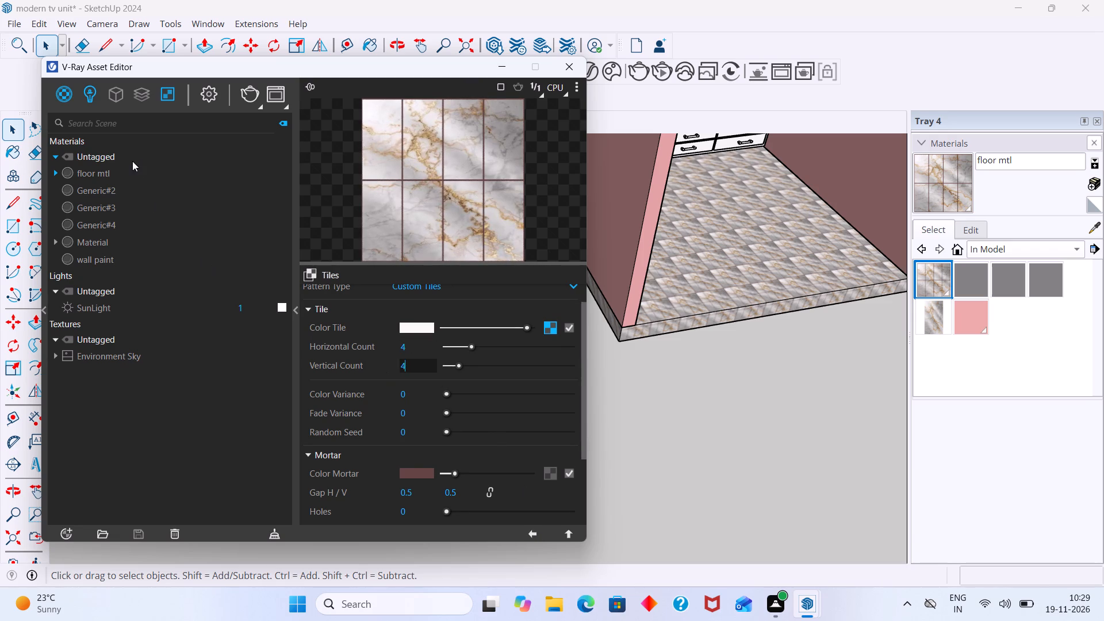
pyautogui.rightClick(128, 170)
pyautogui.click(165, 197)
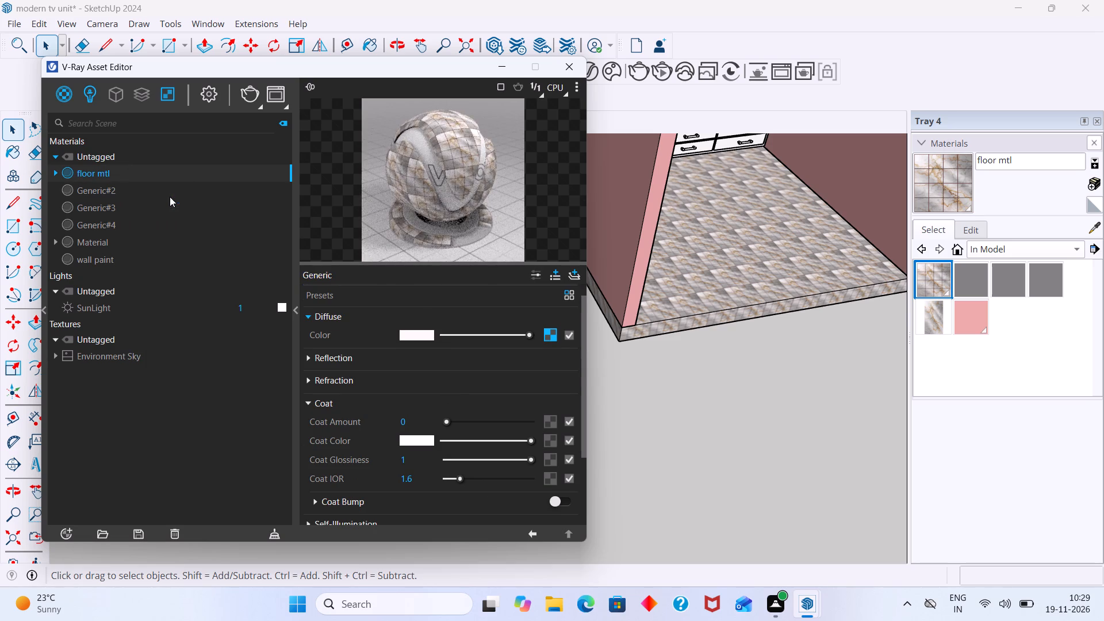
# Examine the smaller marble tiles on the room's floor up close and from a distance.
pyautogui.scroll(15, 659, 278)
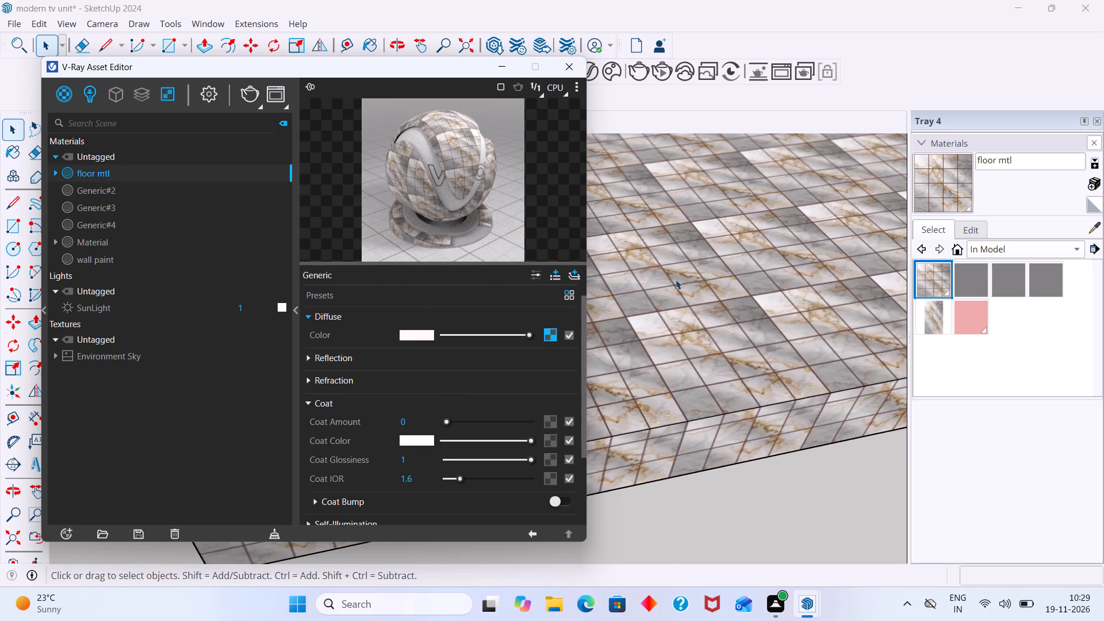
pyautogui.scroll(6, 671, 278)
pyautogui.scroll(-8, 658, 264)
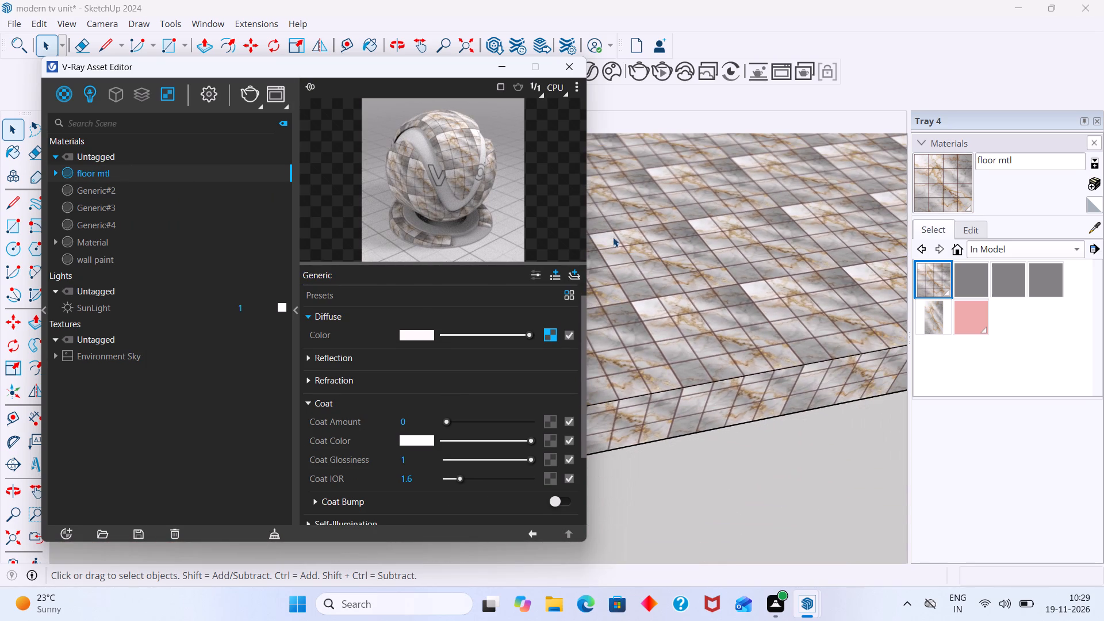
pyautogui.scroll(3, 659, 241)
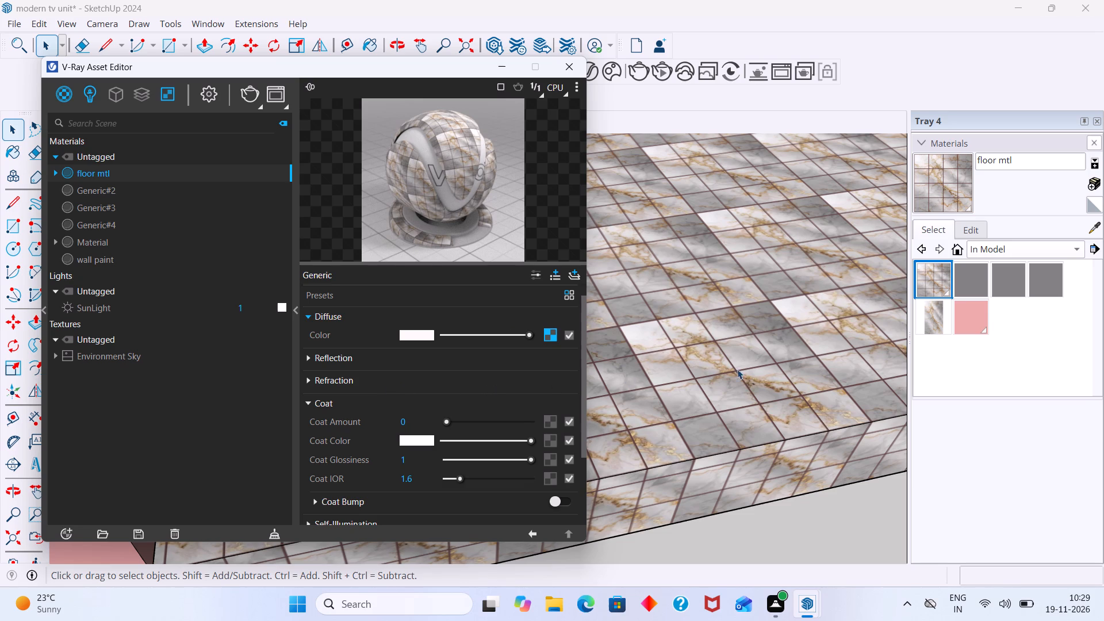
pyautogui.scroll(-17, 748, 367)
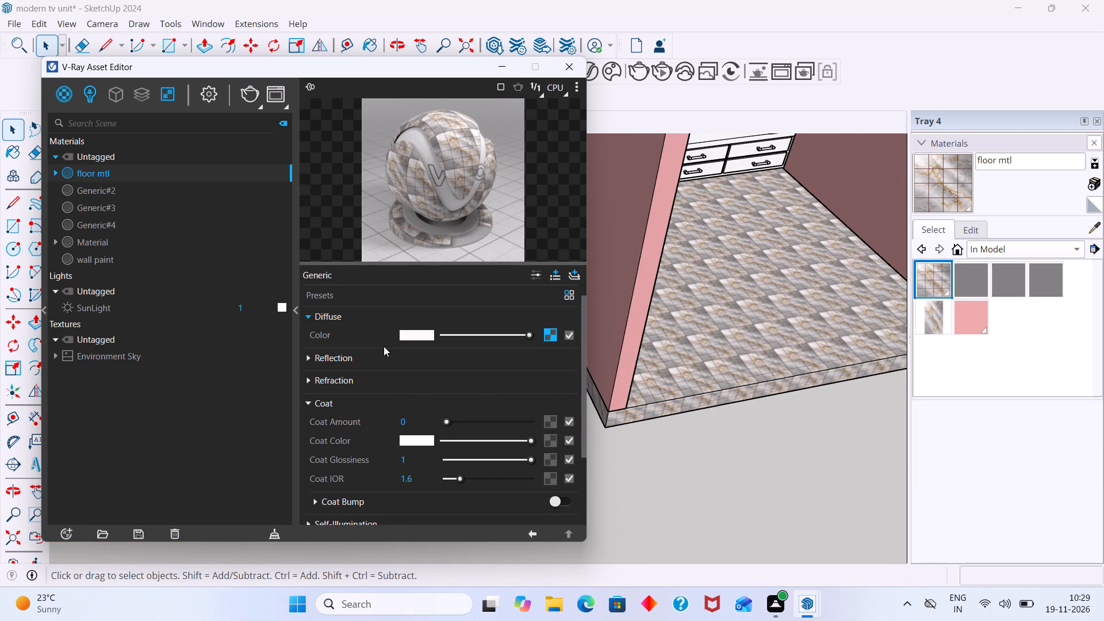
pyautogui.scroll(-2, 361, 349)
pyautogui.scroll(2, 451, 327)
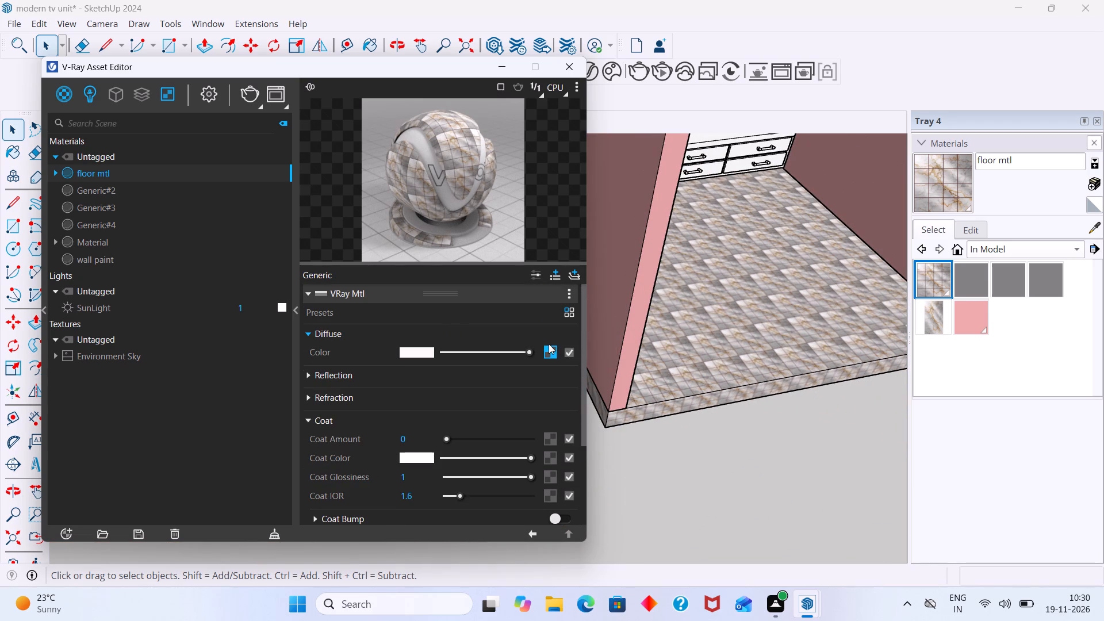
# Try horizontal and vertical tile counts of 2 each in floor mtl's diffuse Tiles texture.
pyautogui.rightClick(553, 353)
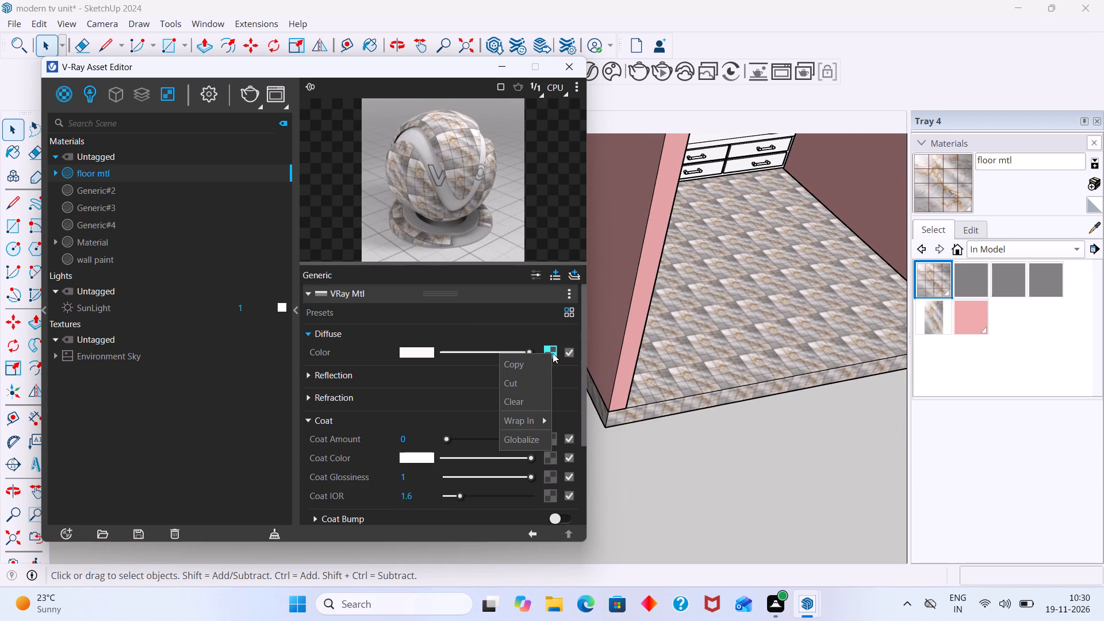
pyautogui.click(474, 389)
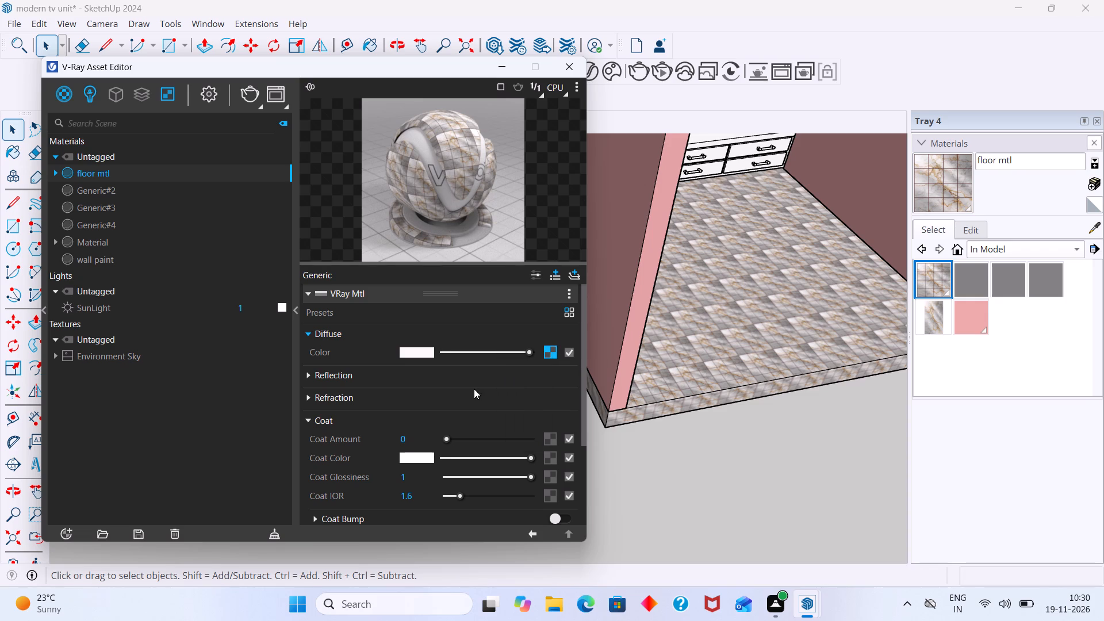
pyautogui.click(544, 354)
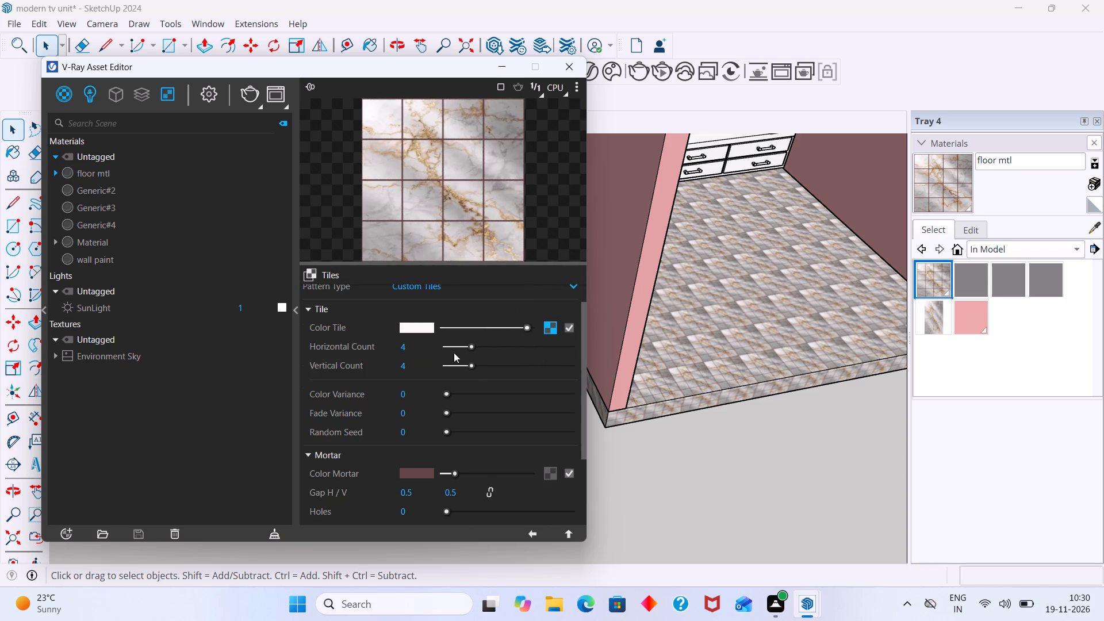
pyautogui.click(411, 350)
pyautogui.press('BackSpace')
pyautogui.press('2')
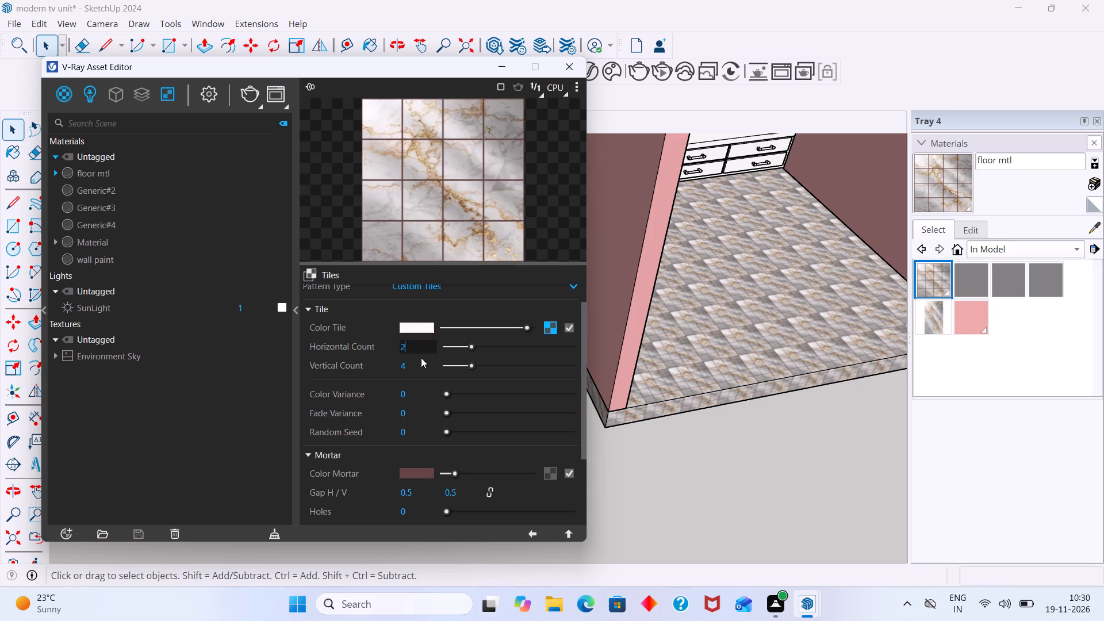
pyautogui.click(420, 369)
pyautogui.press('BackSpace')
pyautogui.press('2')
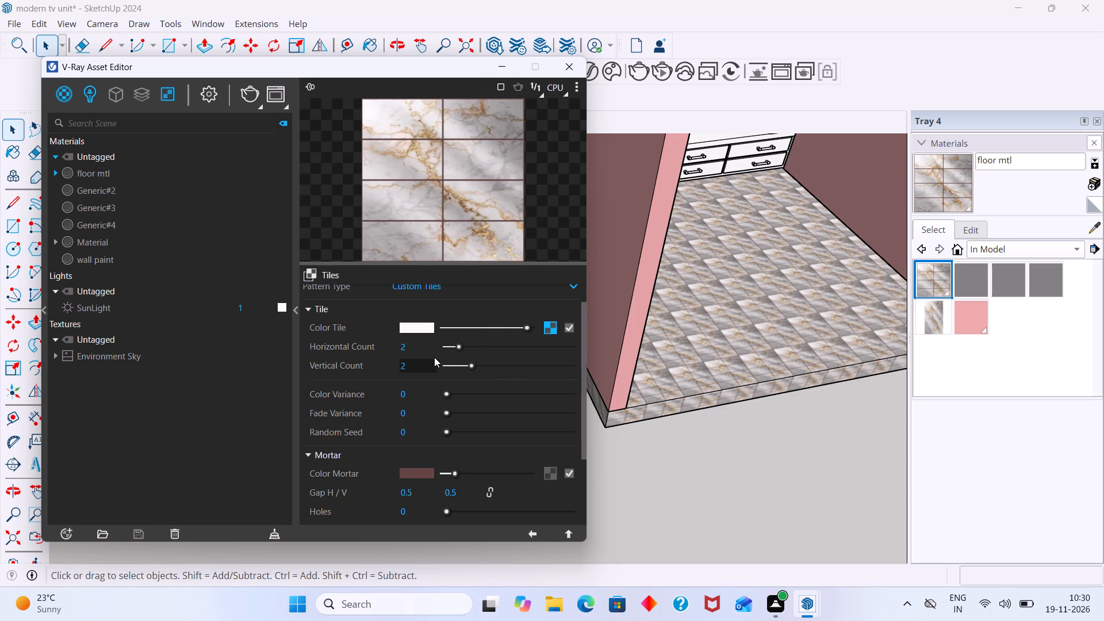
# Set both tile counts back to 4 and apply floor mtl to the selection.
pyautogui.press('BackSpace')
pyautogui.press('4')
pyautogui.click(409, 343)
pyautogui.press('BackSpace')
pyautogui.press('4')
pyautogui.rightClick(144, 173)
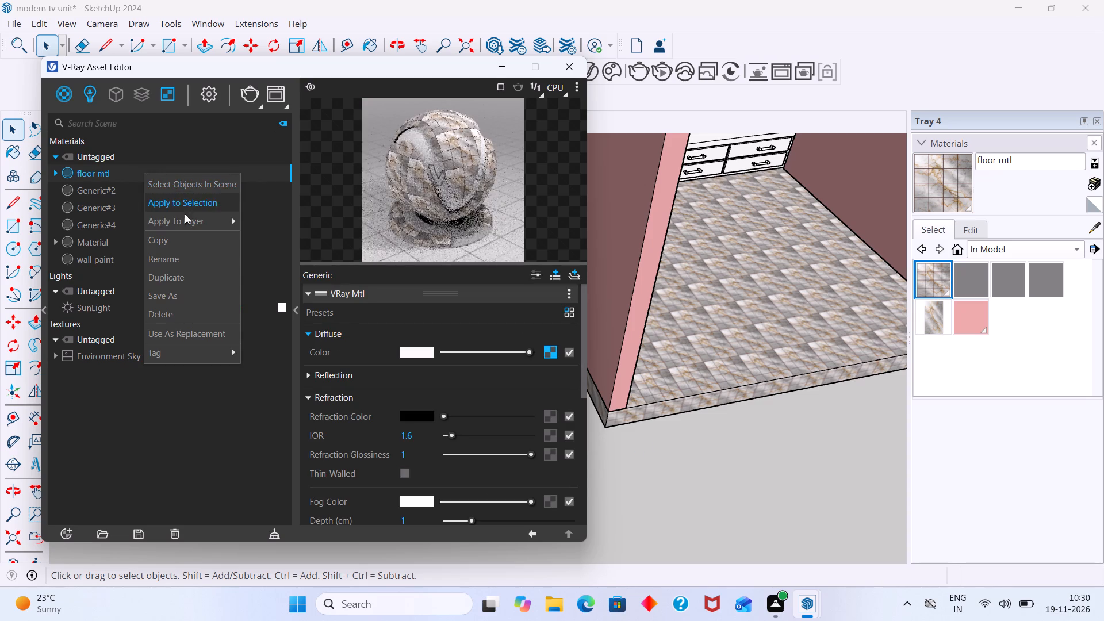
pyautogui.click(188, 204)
# Examine the marble tile size and mortar lines on the room's floor, up close and from a distance.
pyautogui.scroll(4, 699, 366)
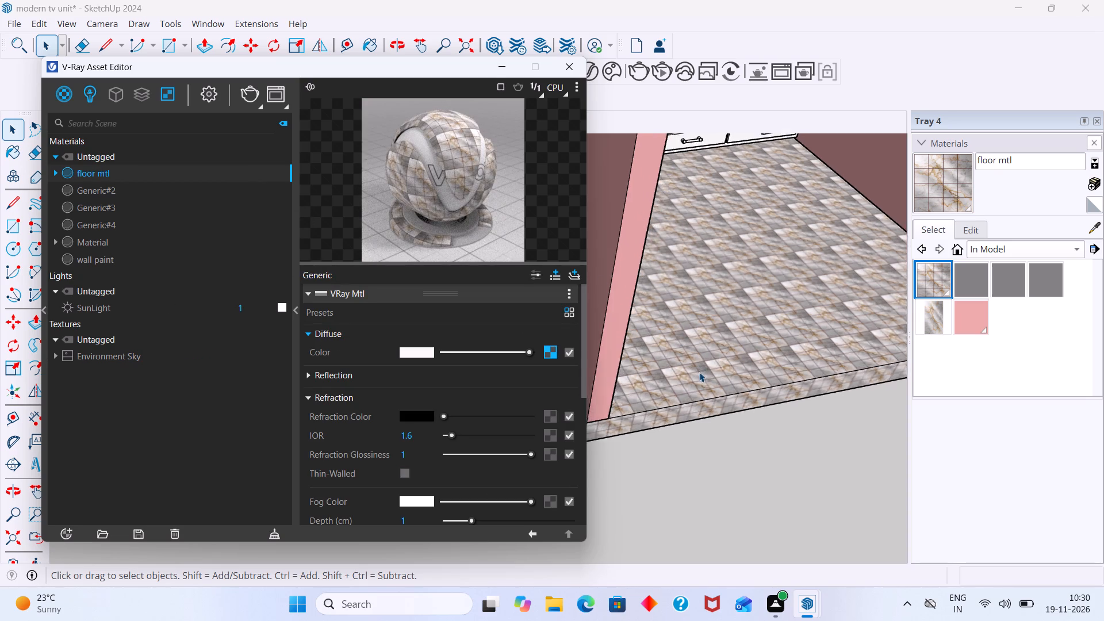
pyautogui.scroll(20, 699, 372)
pyautogui.scroll(6, 699, 372)
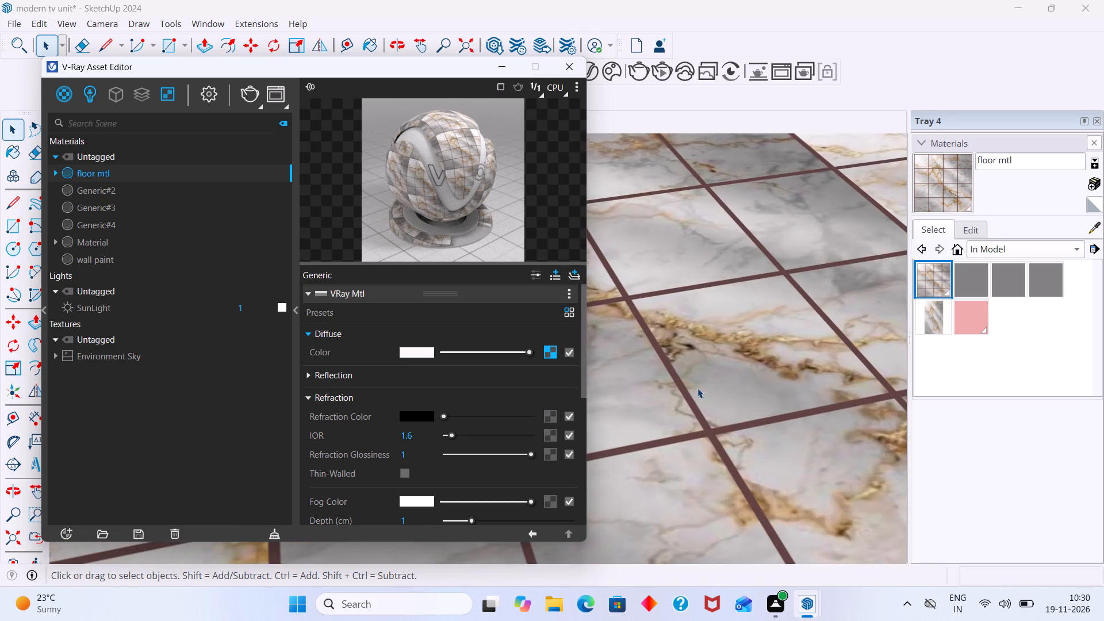
pyautogui.scroll(4, 730, 372)
pyautogui.scroll(-6, 601, 312)
pyautogui.moveTo(707, 337); pyautogui.dragTo(774, 308, button='middle')
pyautogui.scroll(-20, 771, 311)
pyautogui.scroll(-9, 771, 311)
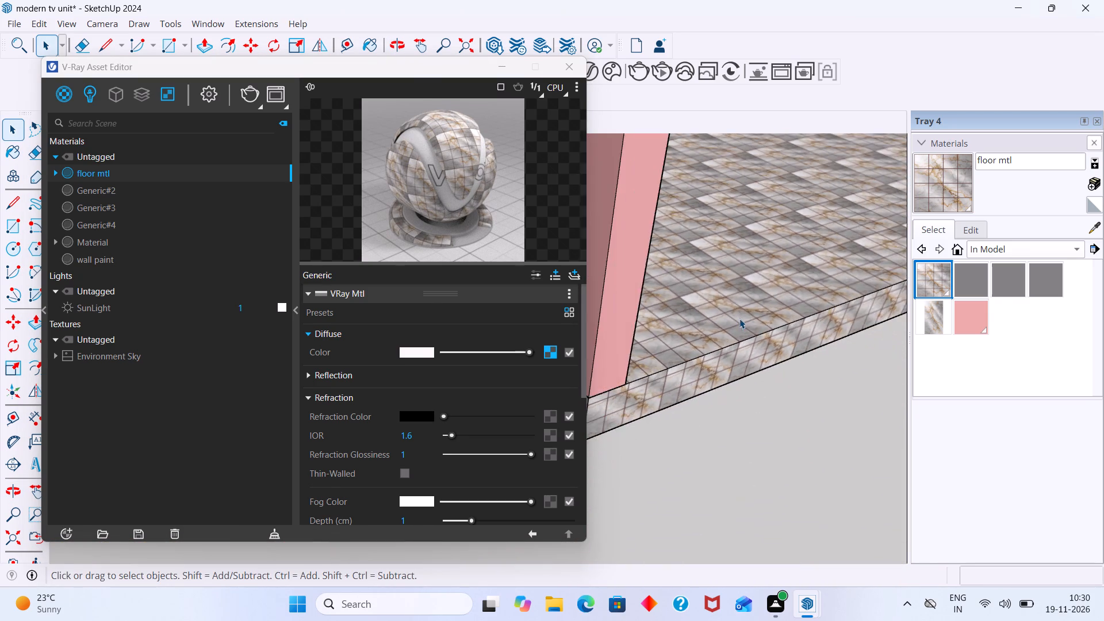
pyautogui.moveTo(739, 319); pyautogui.dragTo(542, 351, button='middle')
pyautogui.scroll(4, 757, 354)
pyautogui.scroll(8, 661, 285)
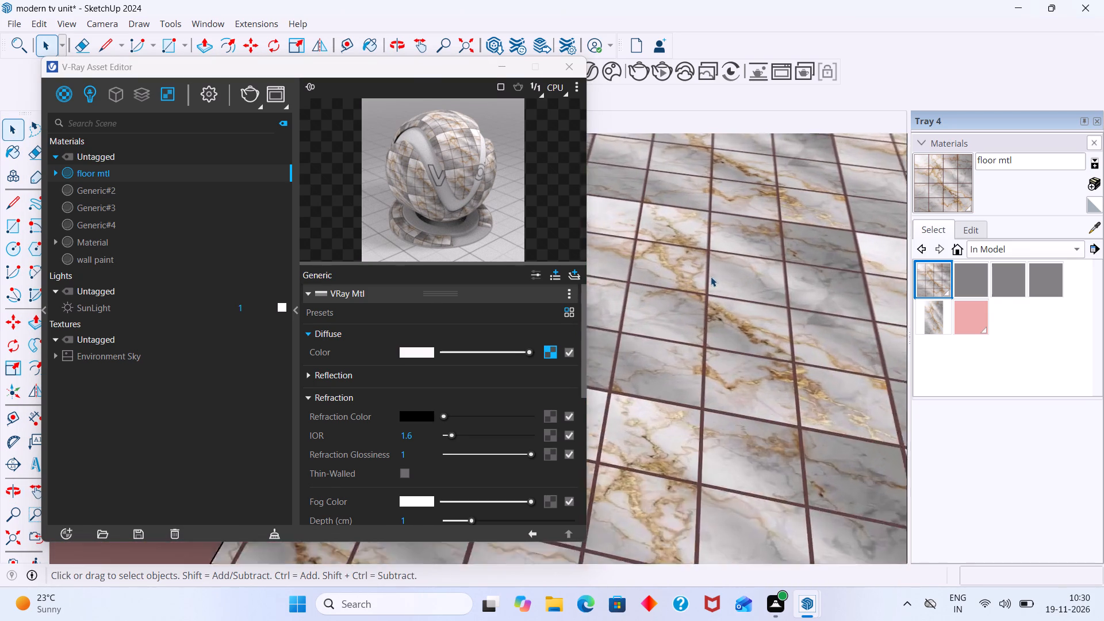
pyautogui.scroll(7, 711, 277)
pyautogui.scroll(-19, 737, 275)
pyautogui.scroll(1, 774, 288)
pyautogui.scroll(-4, 775, 289)
pyautogui.moveTo(755, 304); pyautogui.dragTo(778, 293, button='middle')
pyautogui.scroll(11, 716, 286)
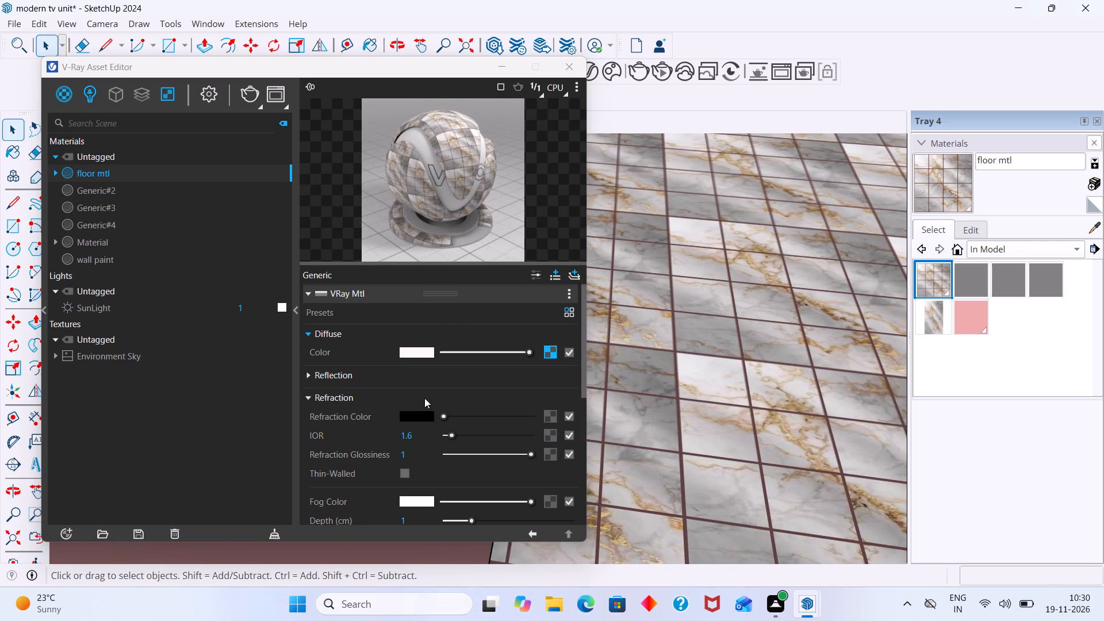
pyautogui.scroll(-2, 387, 350)
pyautogui.scroll(3, 537, 298)
# Set the vertical and horizontal tile counts of floor mtl's Tiles texture to 2 each.
pyautogui.click(547, 352)
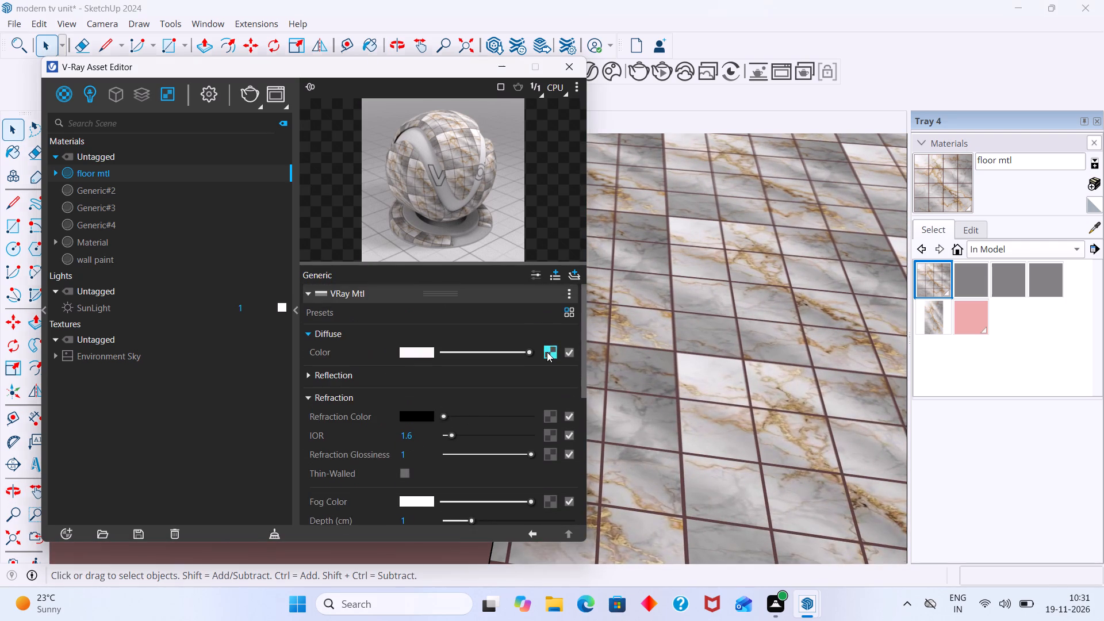
pyautogui.click(405, 367)
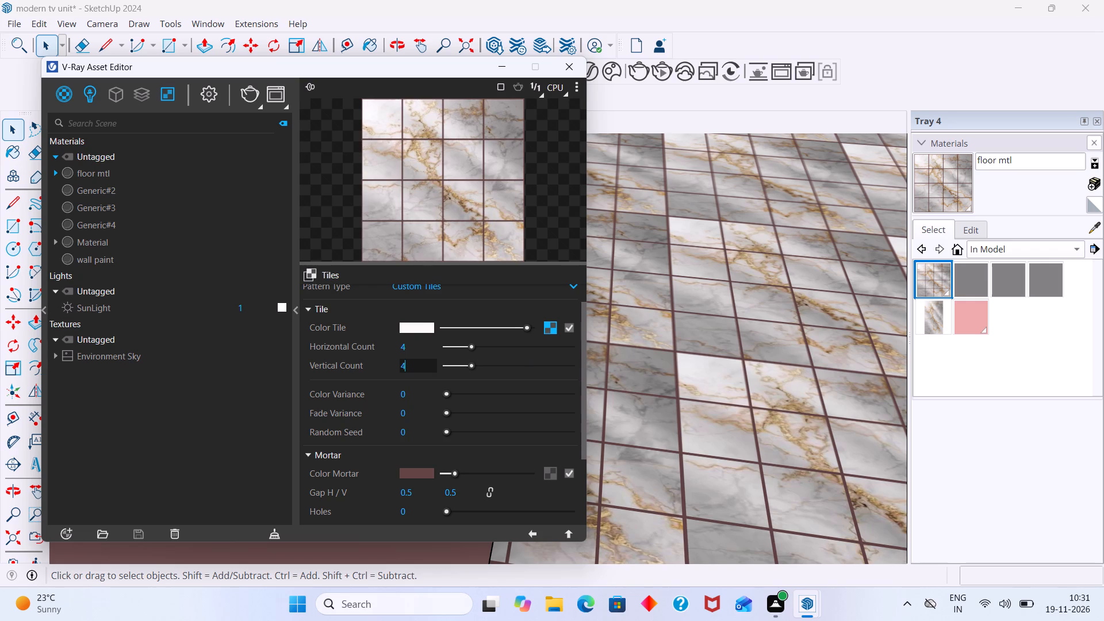
pyautogui.press('BackSpace')
pyautogui.press('2')
pyautogui.press('Return')
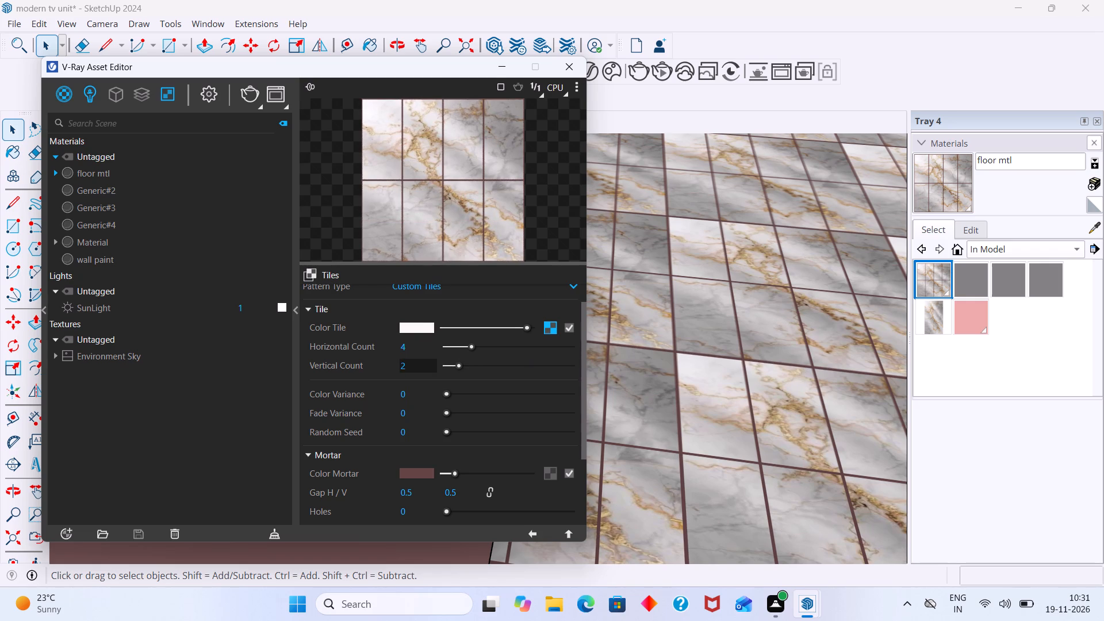
pyautogui.scroll(-13, 567, 320)
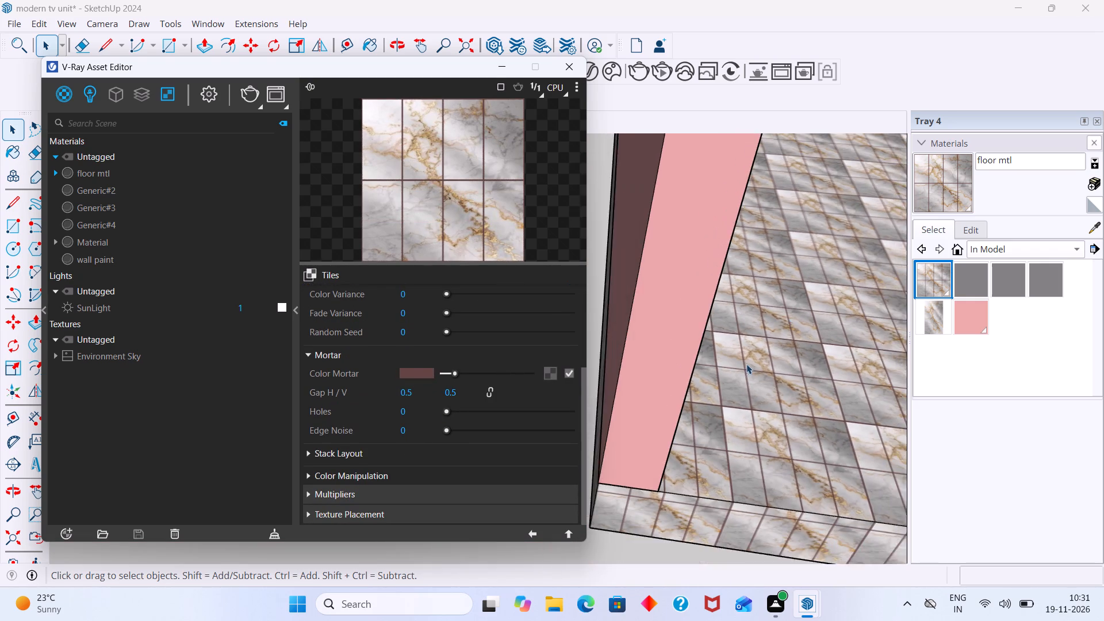
pyautogui.scroll(-2, 744, 373)
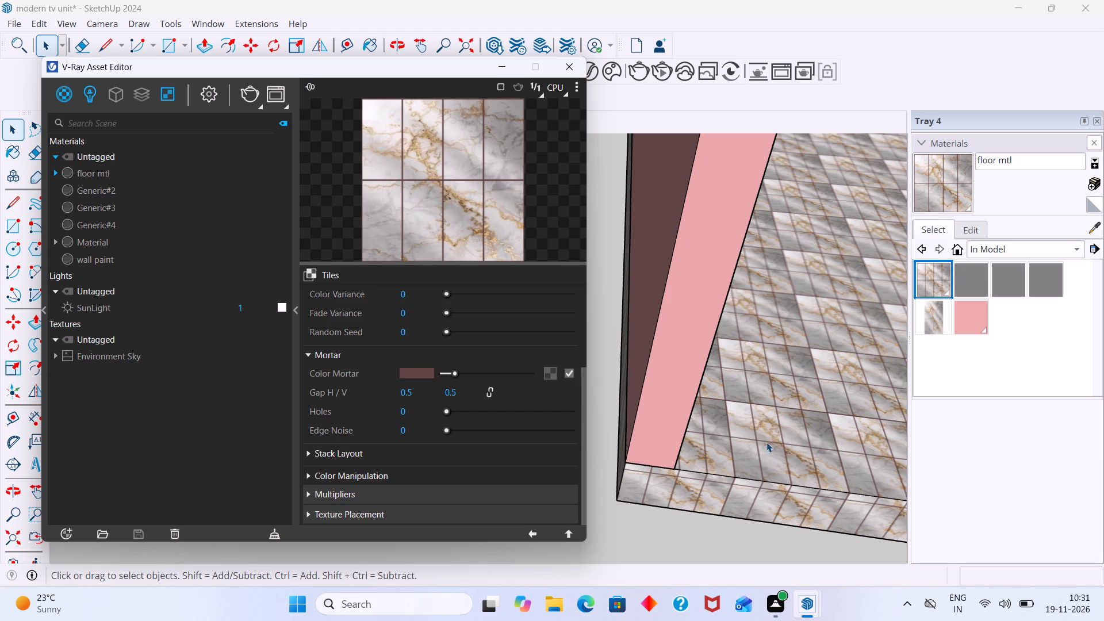
pyautogui.scroll(3, 418, 342)
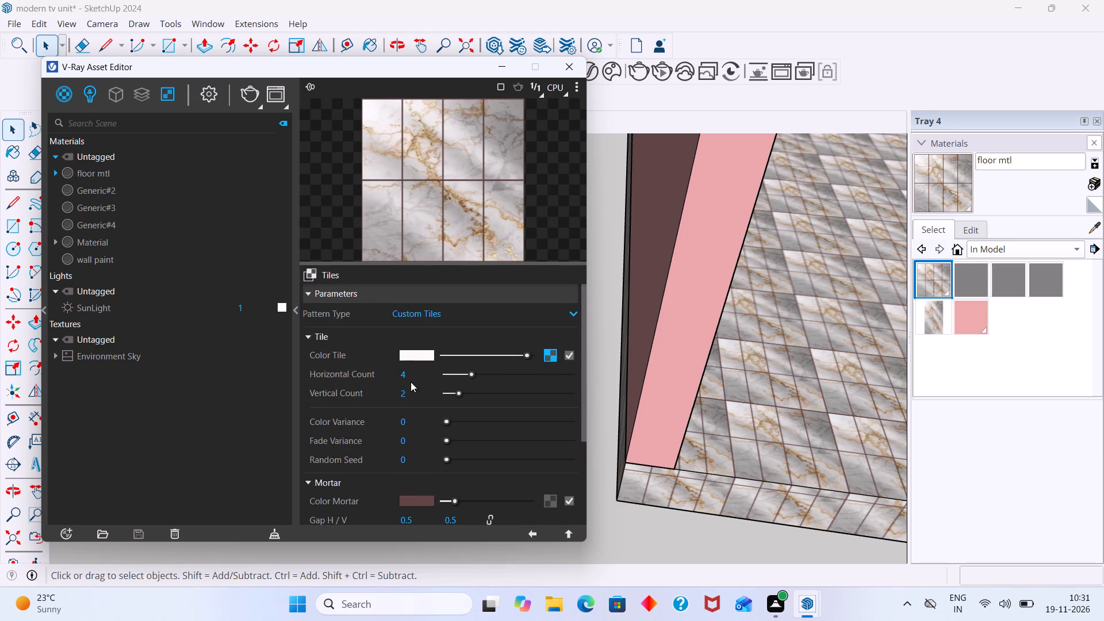
pyautogui.click(410, 375)
pyautogui.press('BackSpace')
pyautogui.press('2')
pyautogui.press('Return')
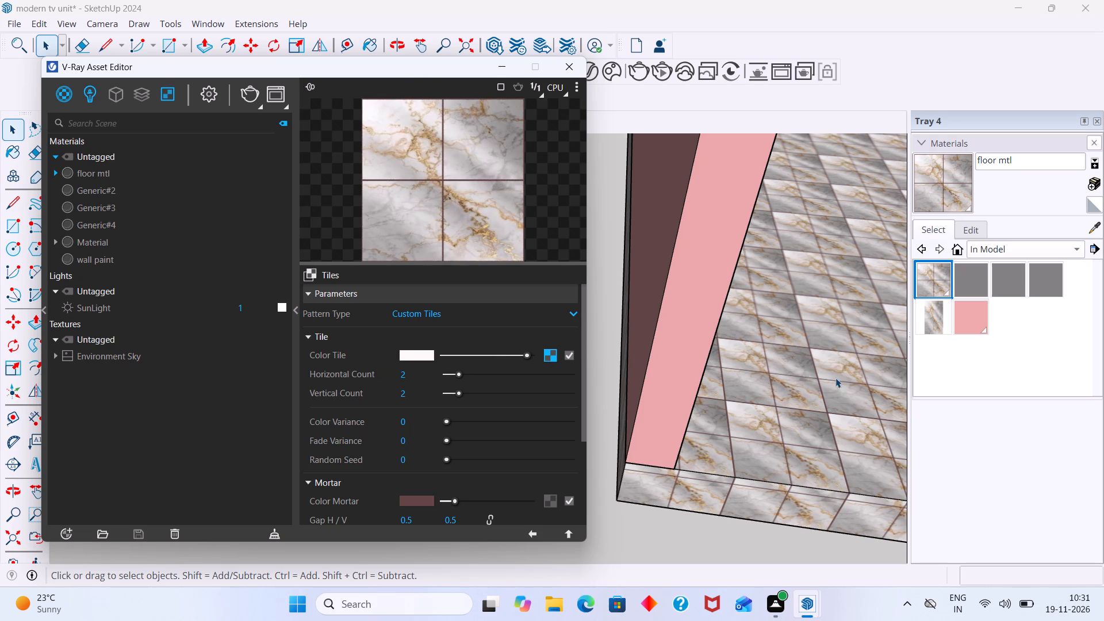
# Apply the updated floor mtl to the selection.
pyautogui.scroll(6, 753, 363)
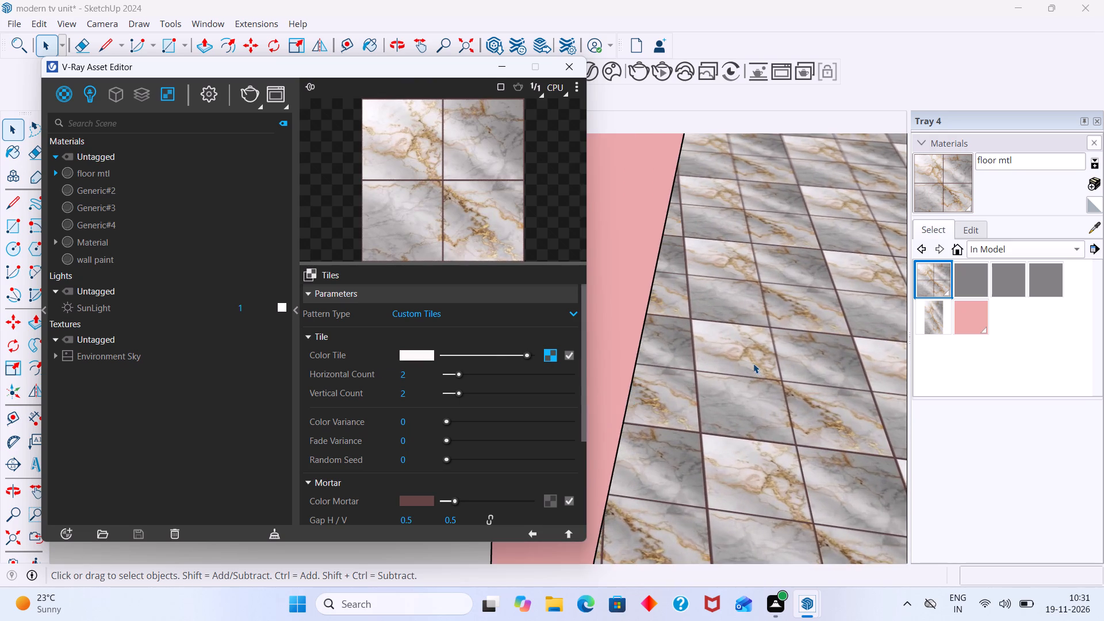
pyautogui.moveTo(753, 363); pyautogui.dragTo(834, 332, button='middle')
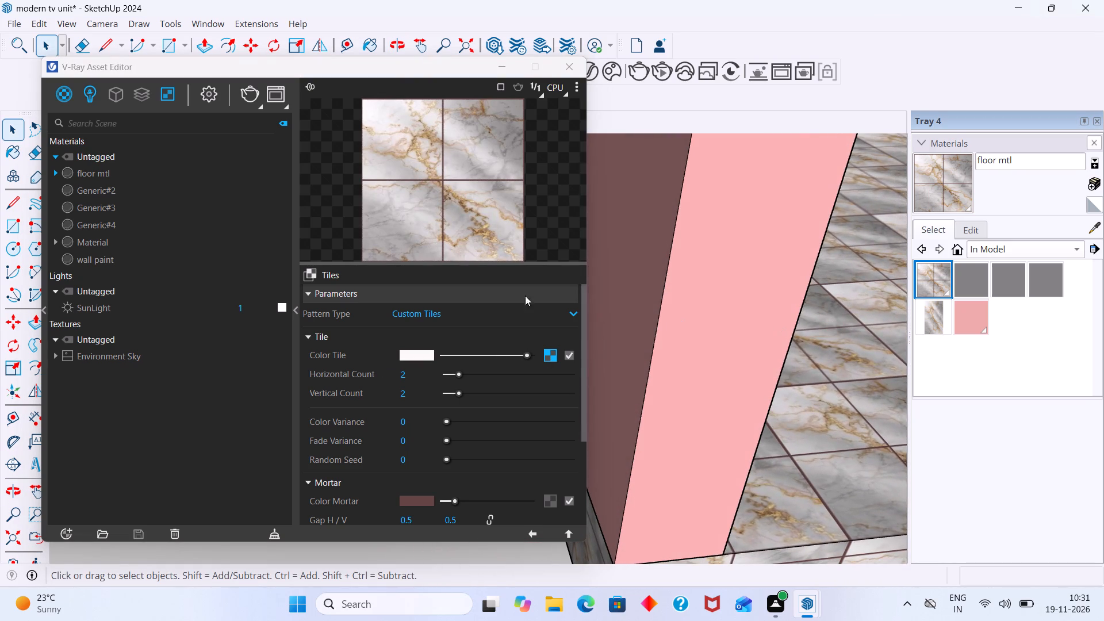
pyautogui.rightClick(135, 174)
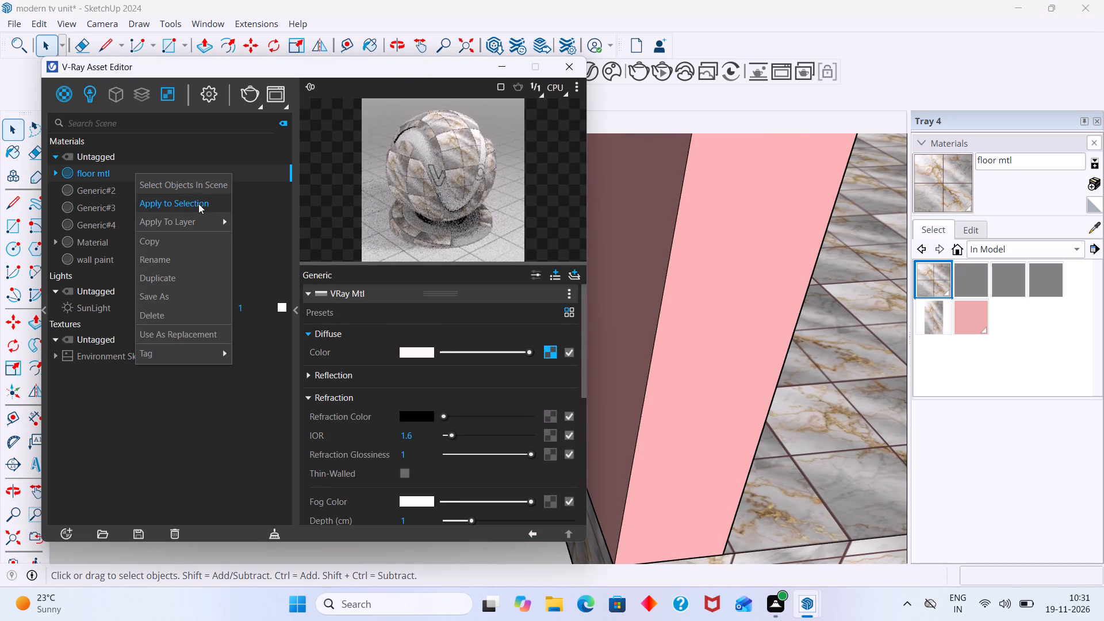
pyautogui.click(198, 204)
# Examine the larger marble tiles and their mortar lines across the floor, near and far.
pyautogui.scroll(-19, 743, 312)
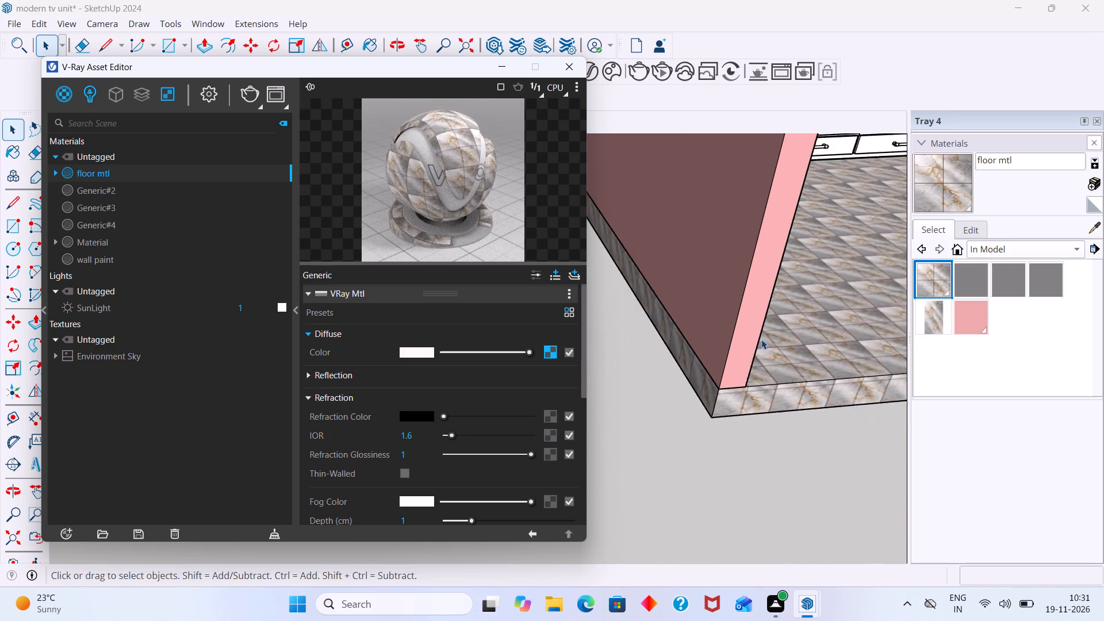
pyautogui.scroll(-4, 761, 339)
pyautogui.middleClick(765, 354)
pyautogui.moveTo(760, 342); pyautogui.dragTo(480, 300, button='middle')
pyautogui.scroll(-6, 688, 279)
pyautogui.click(714, 373)
pyautogui.scroll(20, 649, 252)
pyautogui.scroll(3, 649, 252)
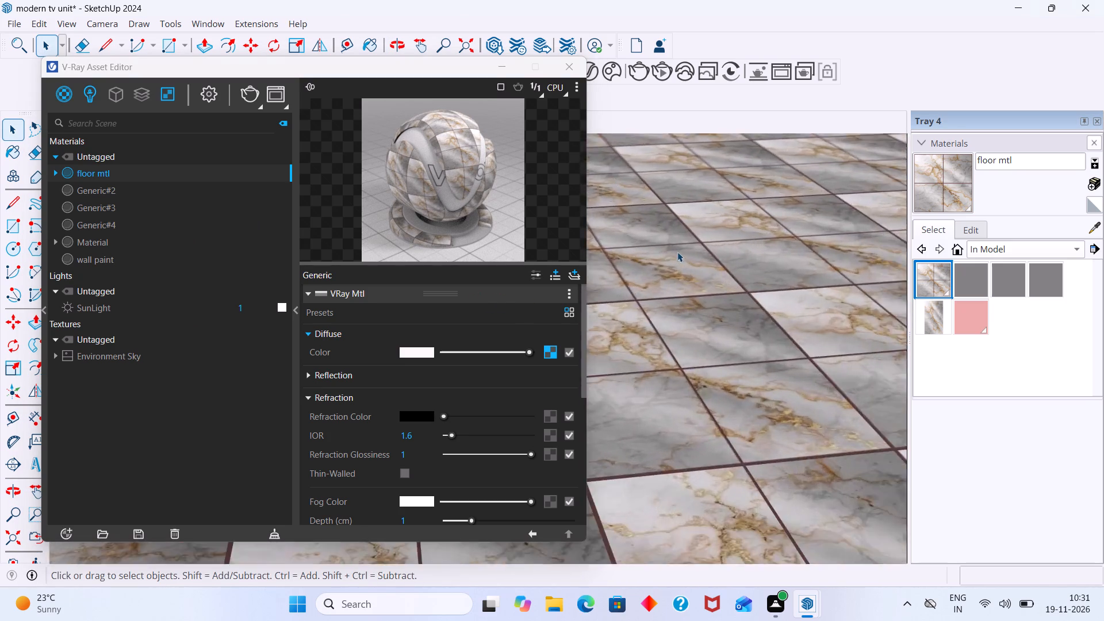
pyautogui.scroll(15, 677, 252)
pyautogui.moveTo(731, 262); pyautogui.dragTo(793, 336, button='middle')
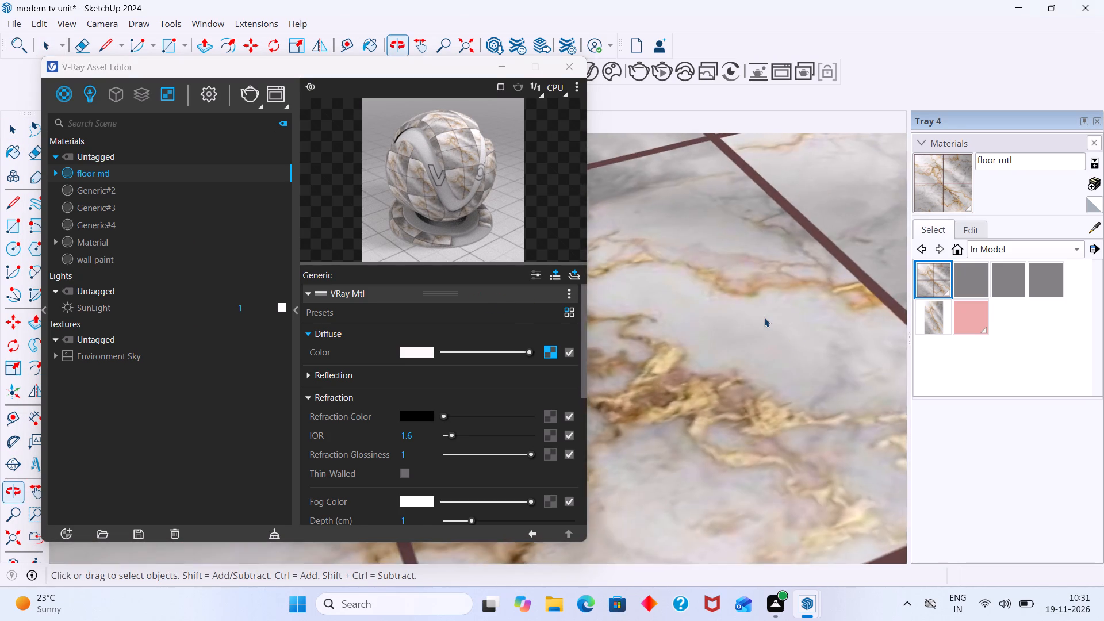
pyautogui.scroll(-15, 764, 318)
pyautogui.moveTo(757, 318); pyautogui.dragTo(737, 415, button='middle')
pyautogui.scroll(-1, 759, 351)
pyautogui.moveTo(759, 363); pyautogui.dragTo(759, 390, button='middle')
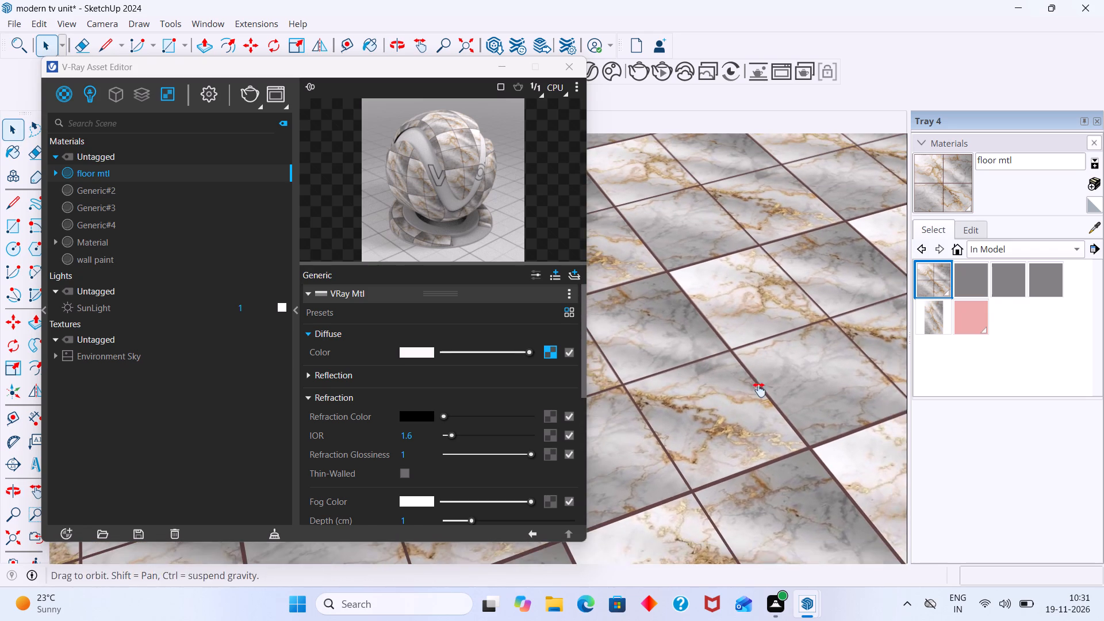
pyautogui.moveTo(759, 390); pyautogui.dragTo(757, 417, button='middle')
pyautogui.scroll(-19, 742, 393)
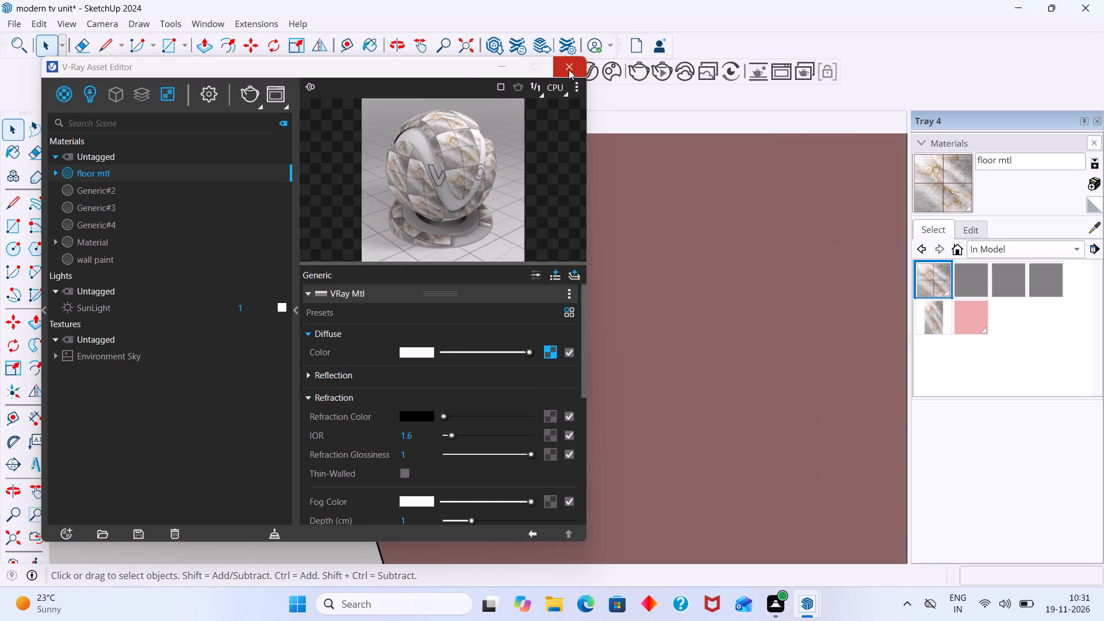
# Move the V-Ray Asset Editor clear of the model and start an interactive V-Ray render of the whole room from the front.
pyautogui.moveTo(463, 68); pyautogui.dragTo(253, 202)
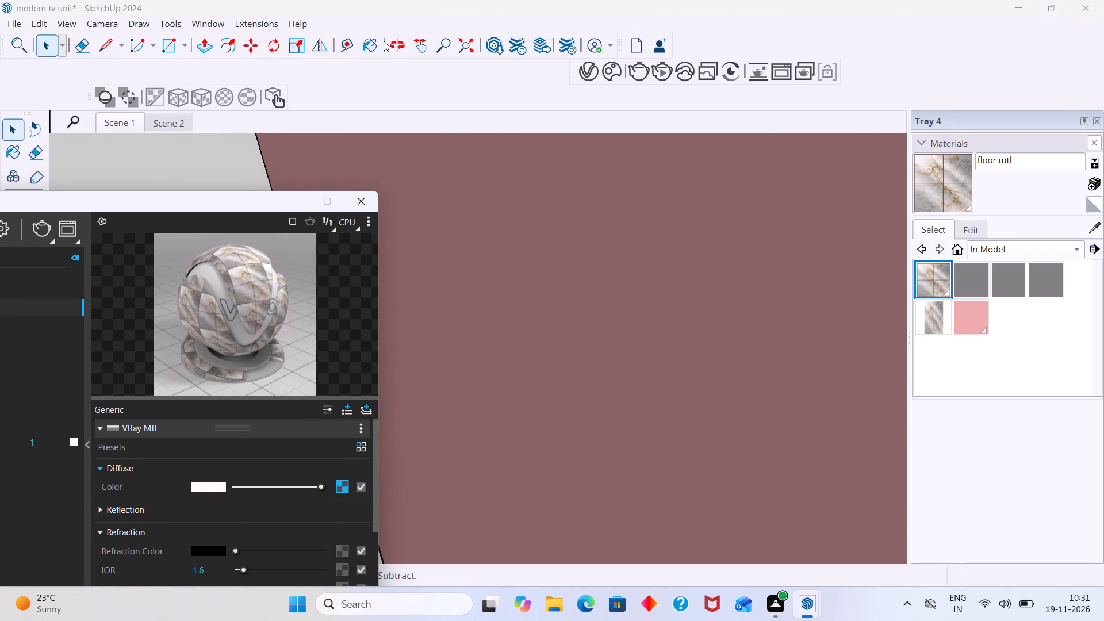
pyautogui.click(467, 43)
pyautogui.scroll(-4, 500, 282)
pyautogui.moveTo(512, 345); pyautogui.dragTo(487, 221, button='middle')
pyautogui.moveTo(514, 287); pyautogui.dragTo(503, 190, button='middle')
pyautogui.moveTo(503, 253); pyautogui.dragTo(505, 218, button='middle')
pyautogui.scroll(5, 492, 277)
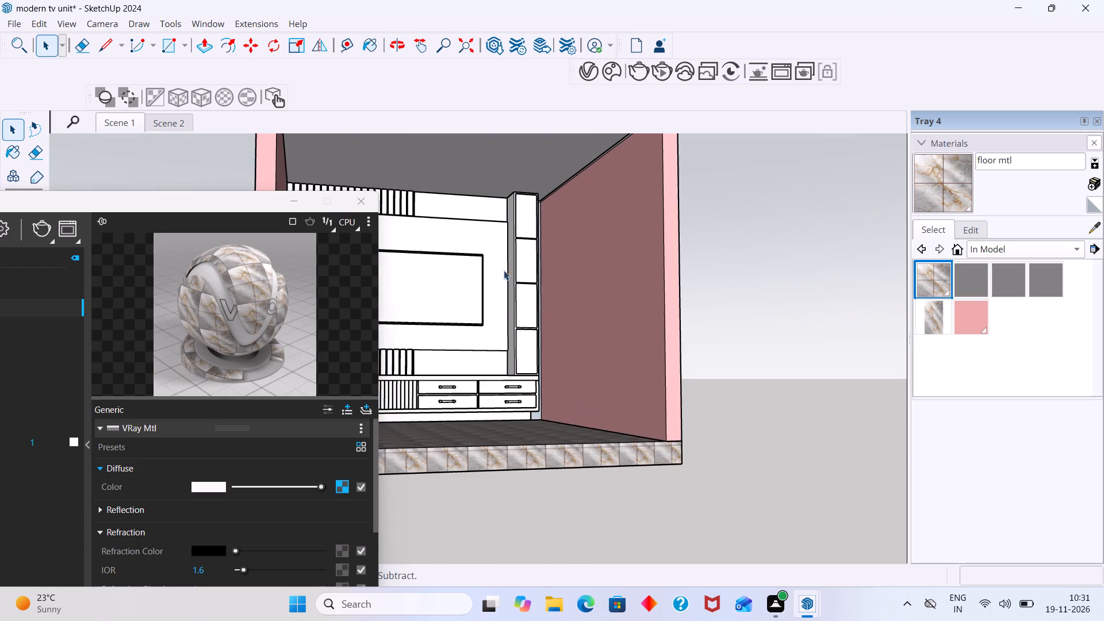
pyautogui.keyDown('shift'); pyautogui.moveTo(504, 270); pyautogui.dragTo(658, 276, button='middle'); pyautogui.keyUp('shift')
pyautogui.moveTo(603, 284); pyautogui.dragTo(508, 294, button='middle')
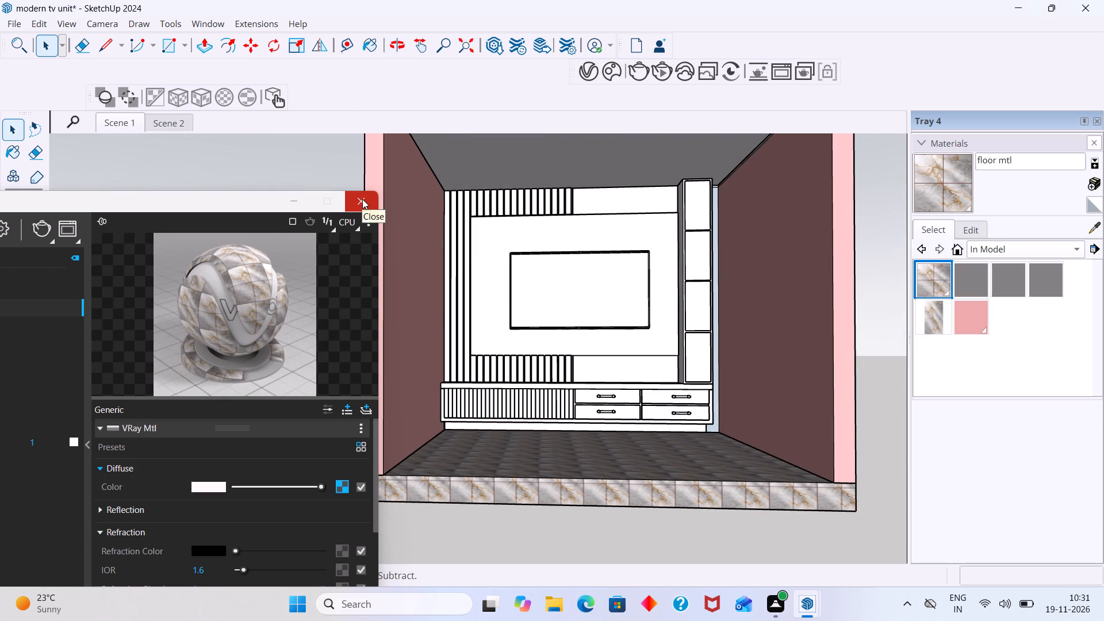
pyautogui.moveTo(244, 197); pyautogui.dragTo(286, 259)
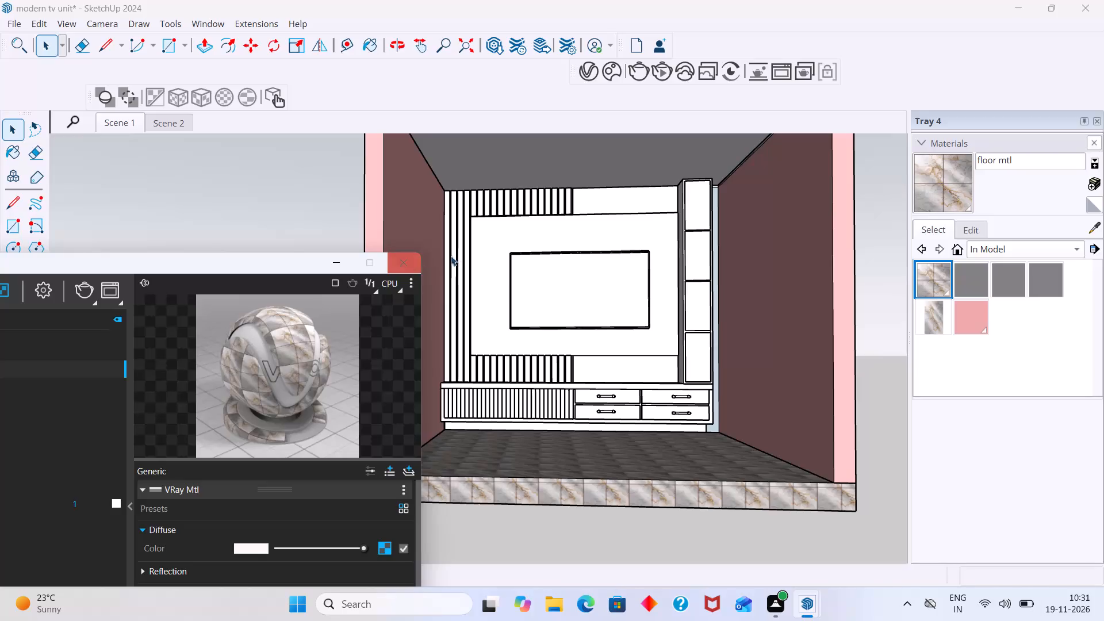
pyautogui.click(662, 67)
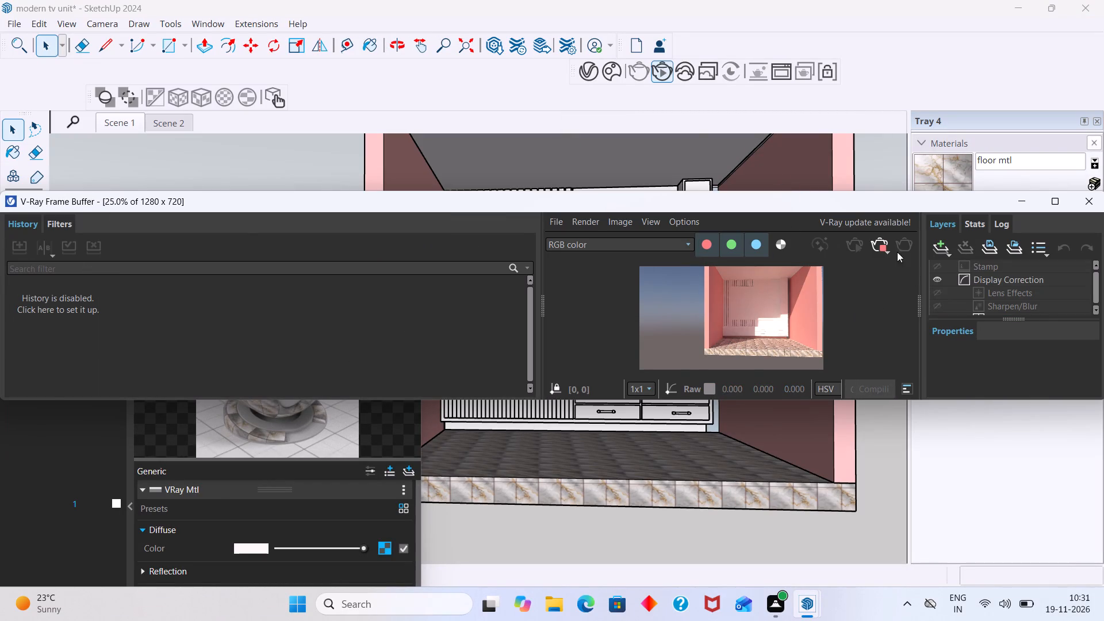
# Move and narrow the V-Ray Frame Buffer window so that it uncovers the TV unit in the model.
pyautogui.moveTo(942, 201); pyautogui.dragTo(936, 201)
pyautogui.moveTo(936, 201); pyautogui.dragTo(803, 186)
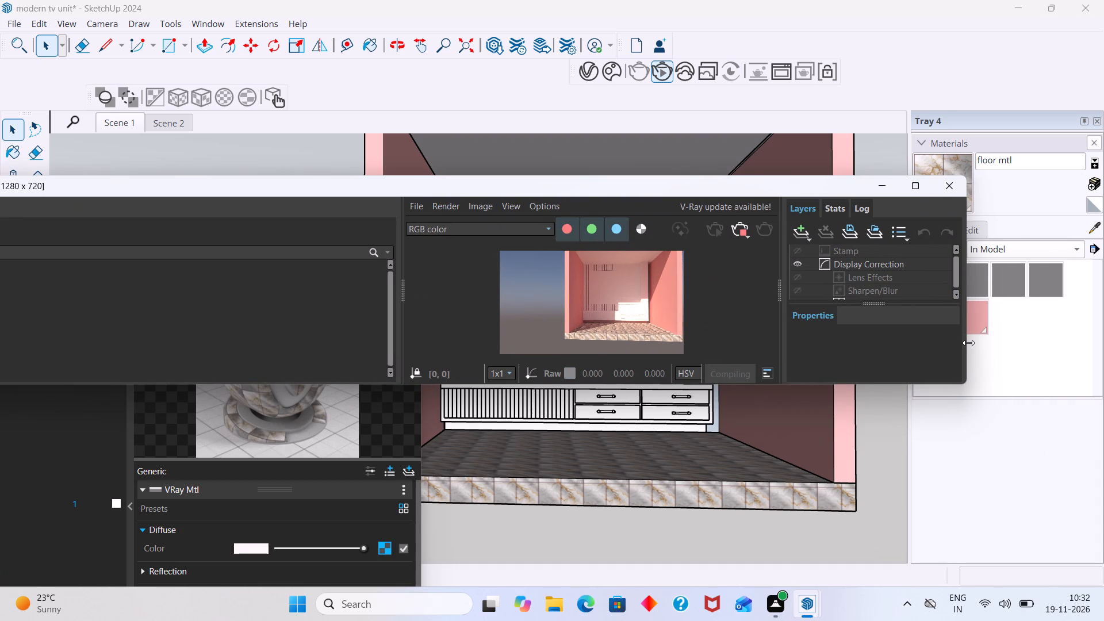
pyautogui.moveTo(968, 343); pyautogui.dragTo(365, 366)
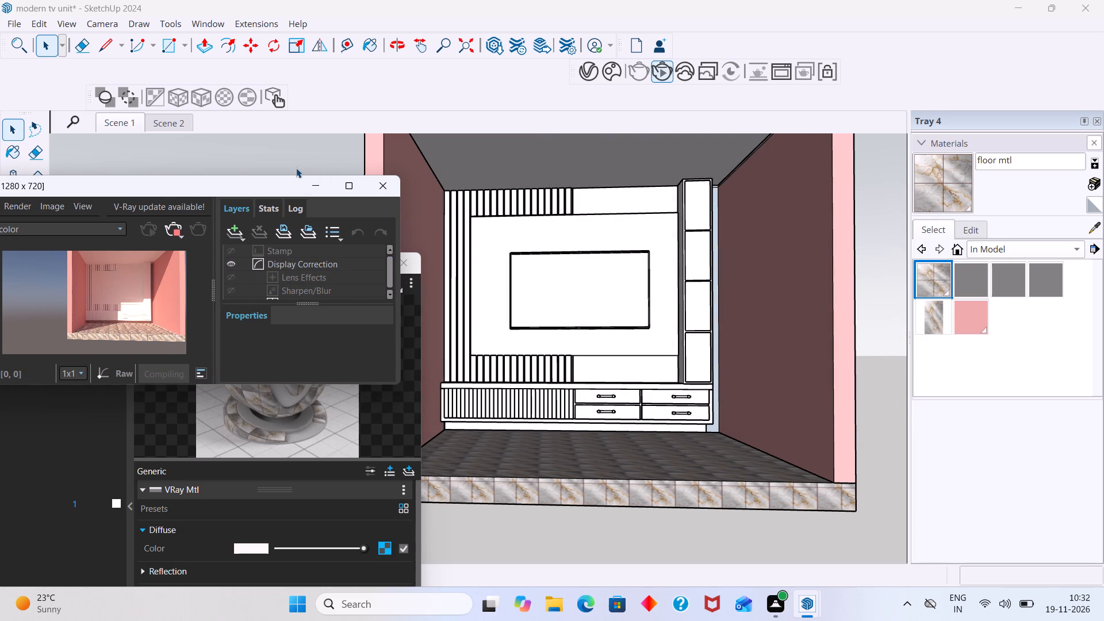
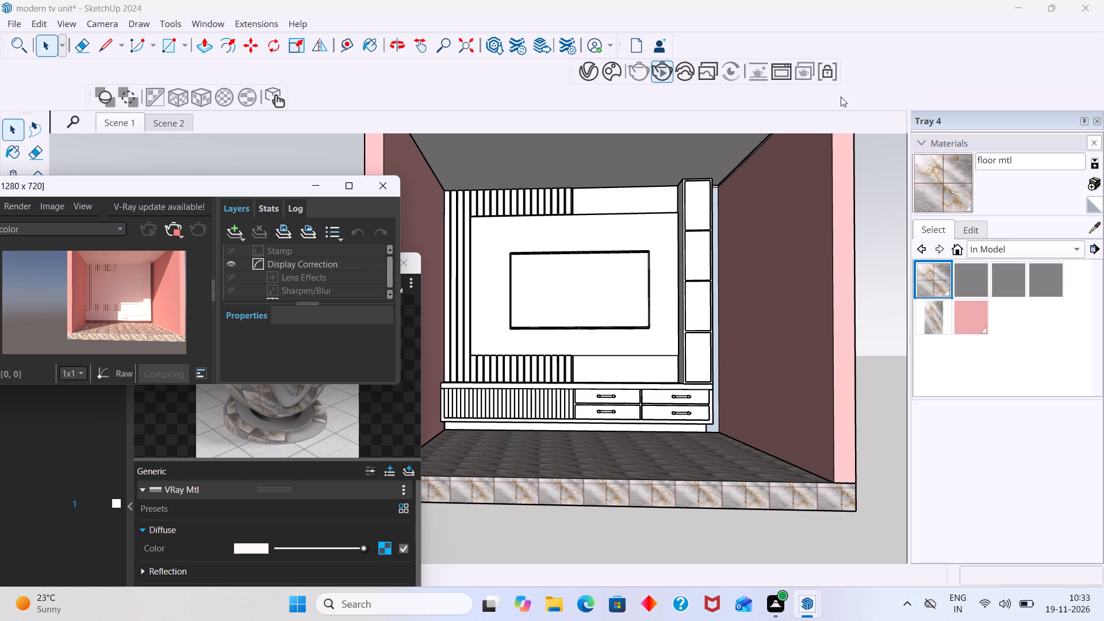
# Examine the interactive render of the room from the front, both close to the TV unit and farther back.
pyautogui.scroll(-11, 765, 238)
pyautogui.scroll(1, 810, 220)
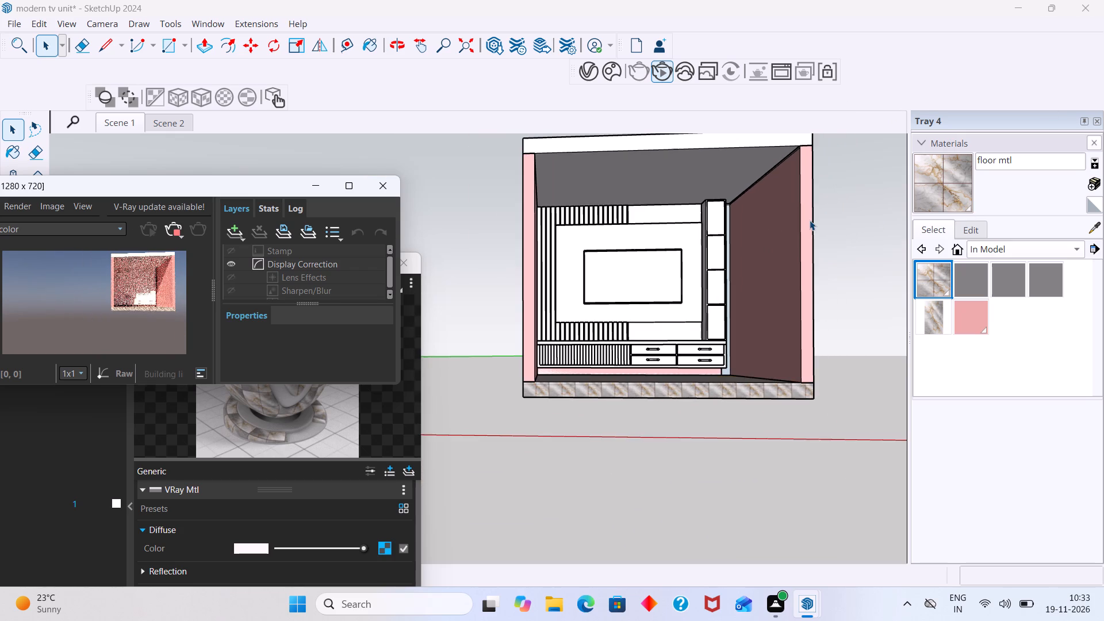
pyautogui.scroll(5, 684, 251)
pyautogui.scroll(2, 730, 170)
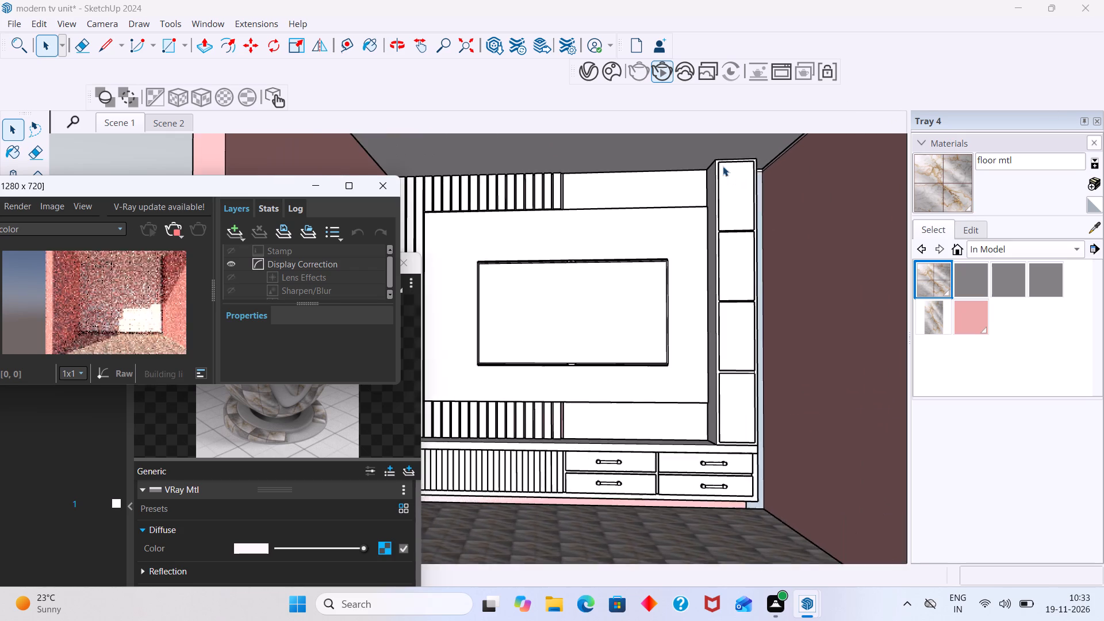
pyautogui.scroll(2, 723, 166)
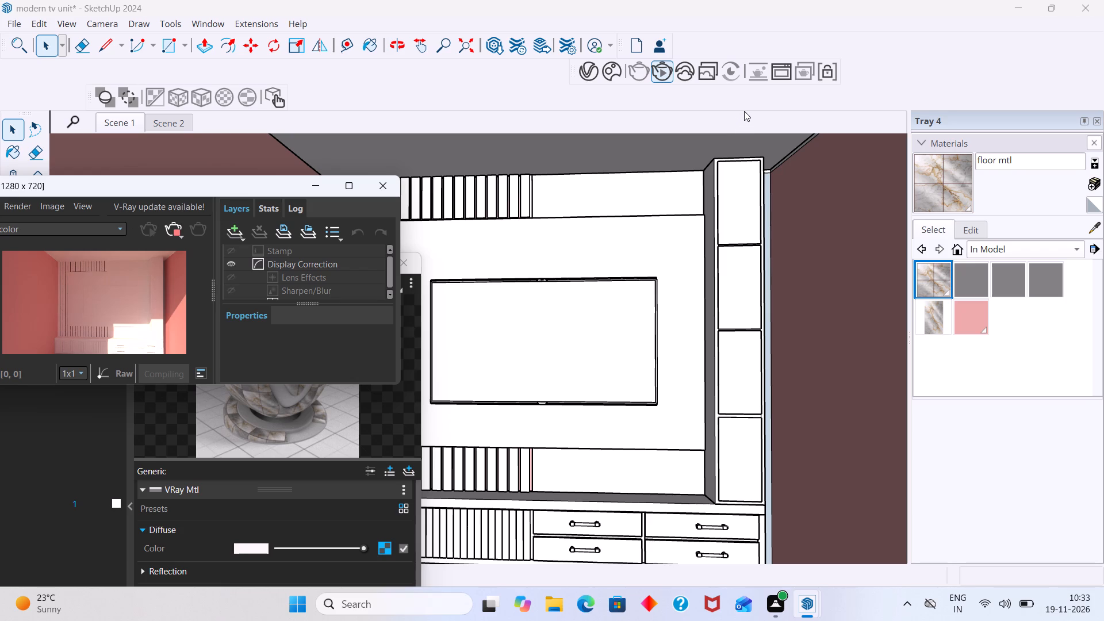
pyautogui.scroll(-13, 737, 251)
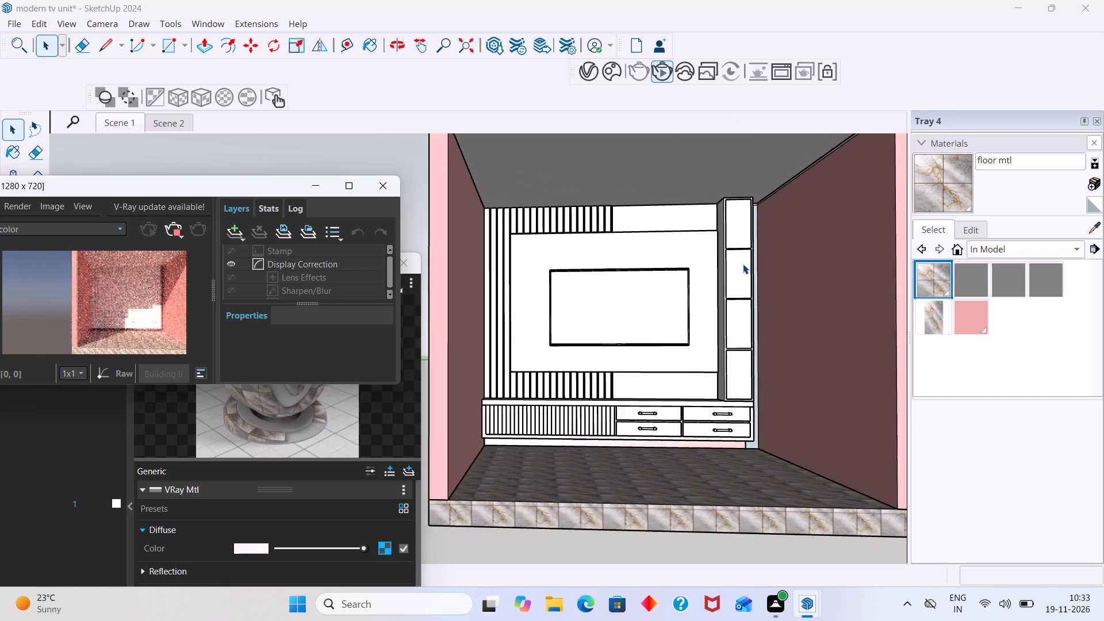
pyautogui.scroll(-12, 743, 264)
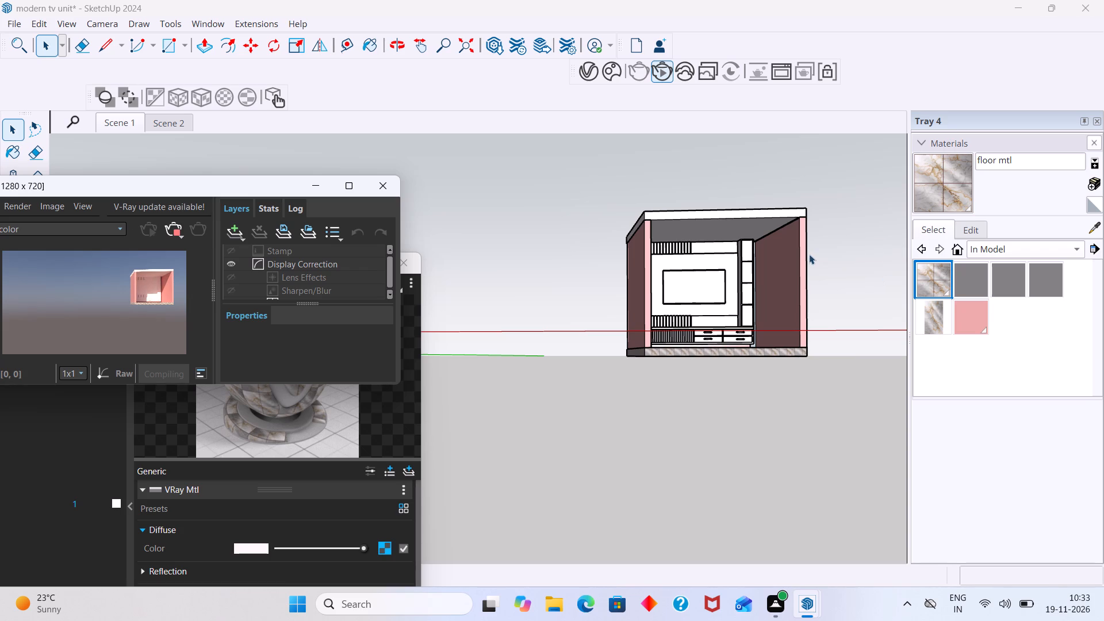
# Orbit around the room and examine its interactive render from raised, low and angled viewpoints, including the ceiling slab, side walls and floor.
pyautogui.moveTo(832, 273); pyautogui.dragTo(926, 335, button='middle')
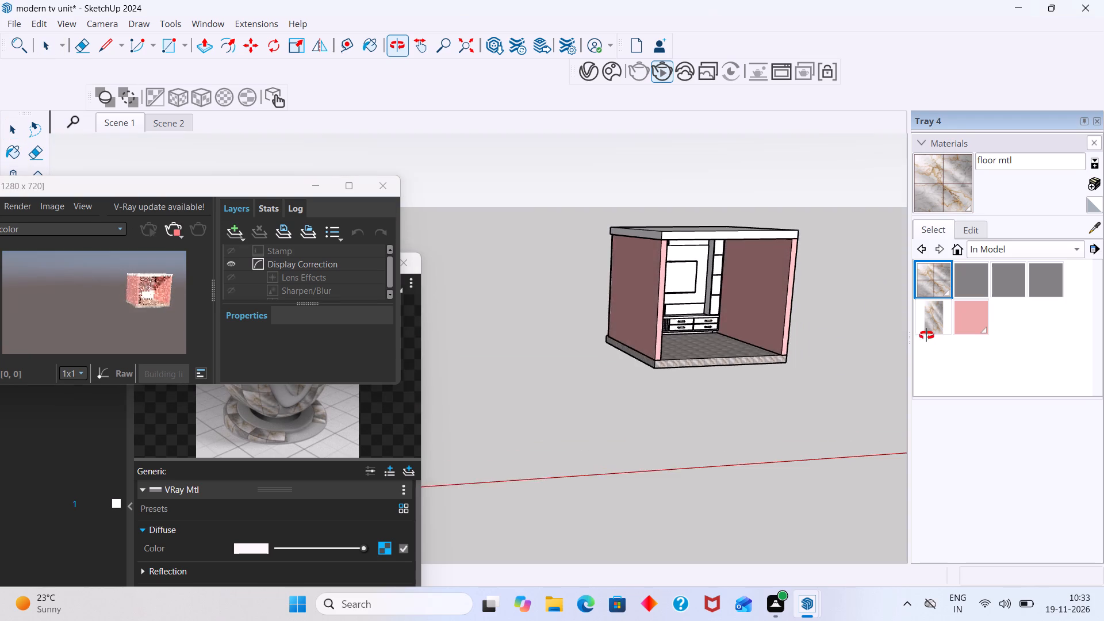
pyautogui.moveTo(926, 335); pyautogui.dragTo(927, 335, button='middle')
pyautogui.scroll(10, 774, 293)
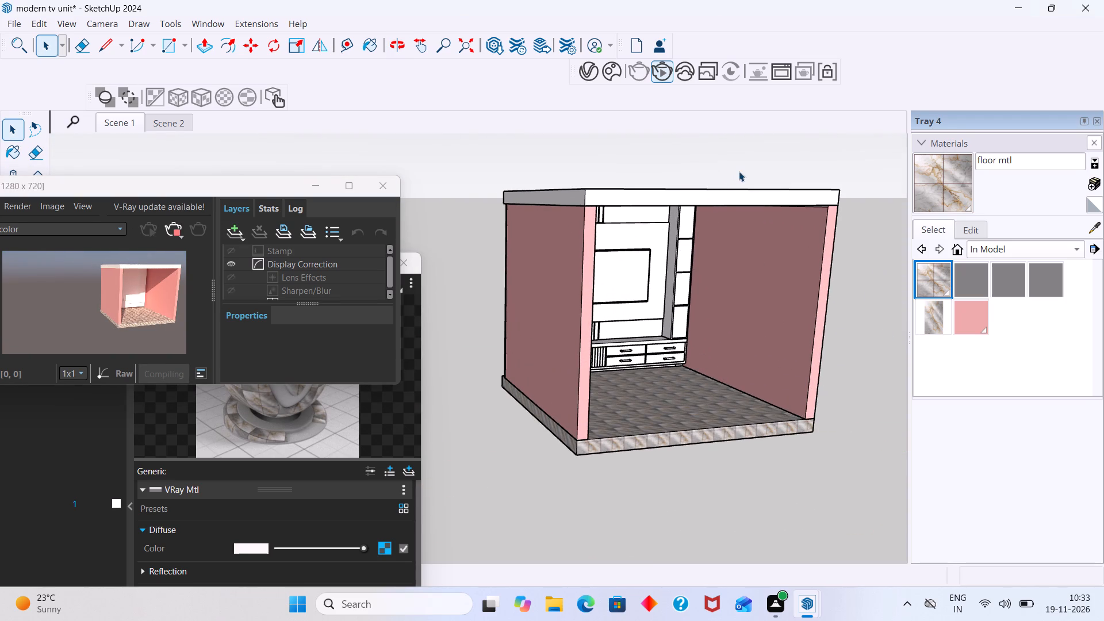
pyautogui.scroll(9, 614, 196)
pyautogui.moveTo(581, 175); pyautogui.dragTo(586, 178, button='middle')
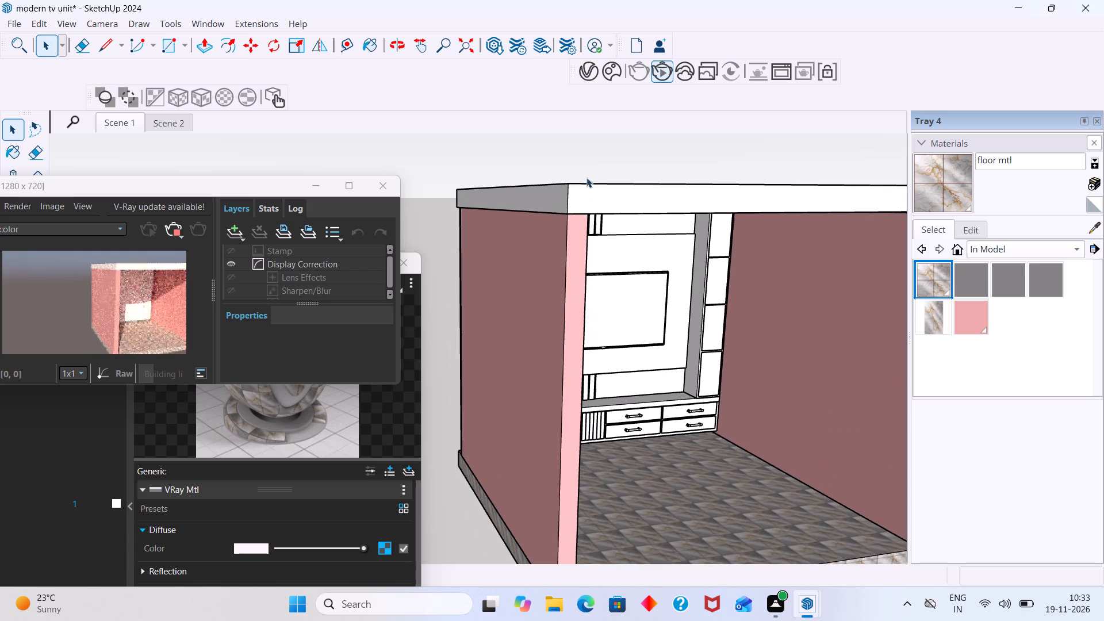
pyautogui.moveTo(586, 178); pyautogui.dragTo(520, 213, button='middle')
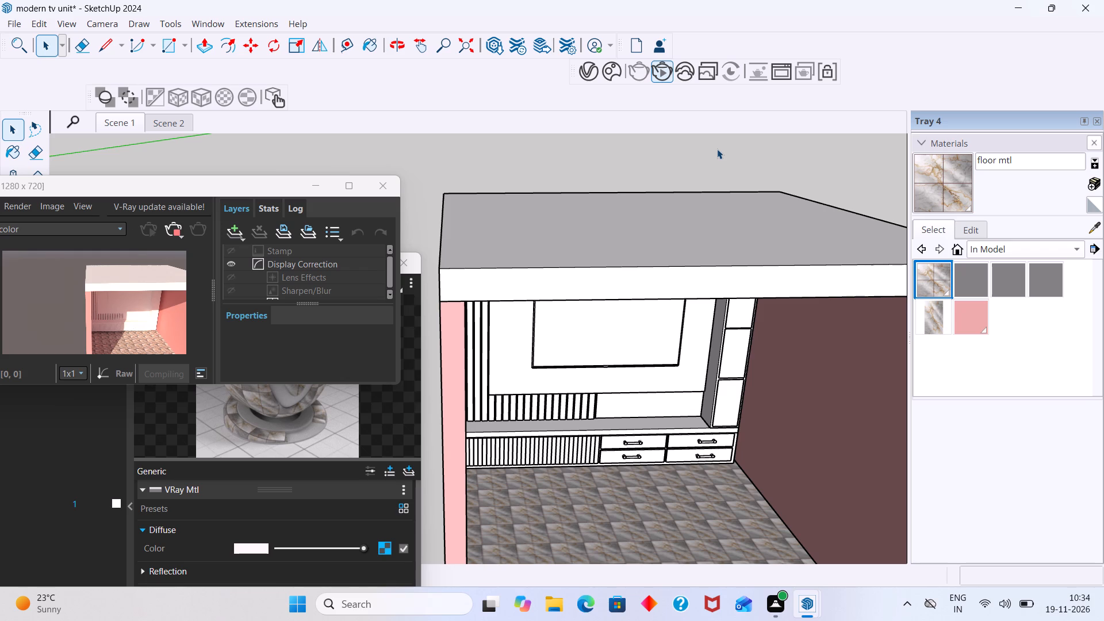
pyautogui.scroll(-5, 765, 187)
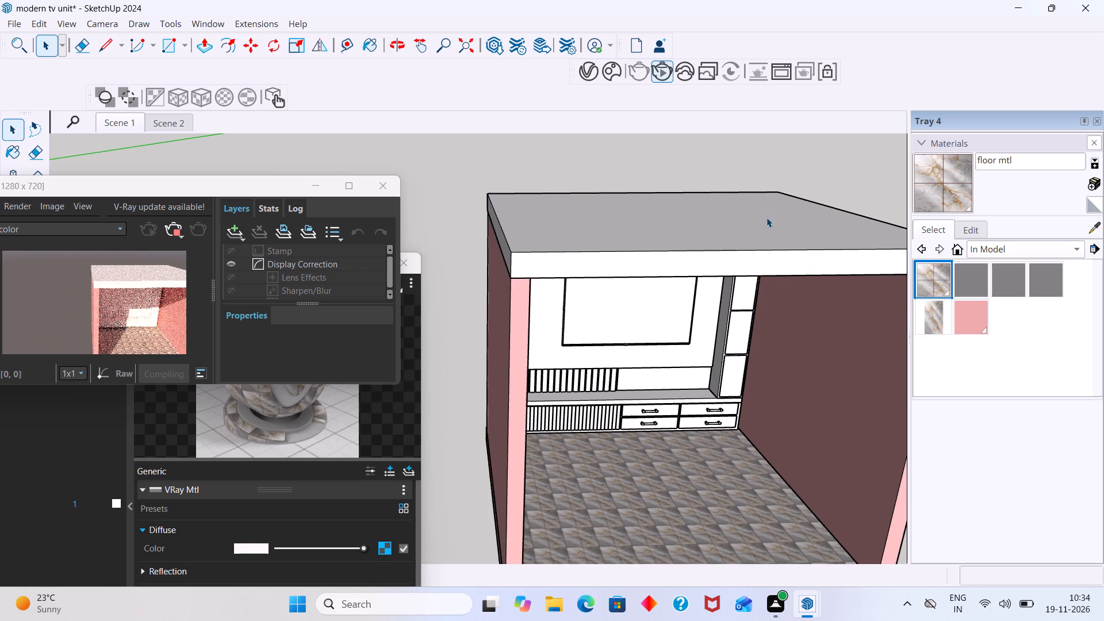
pyautogui.scroll(-17, 766, 217)
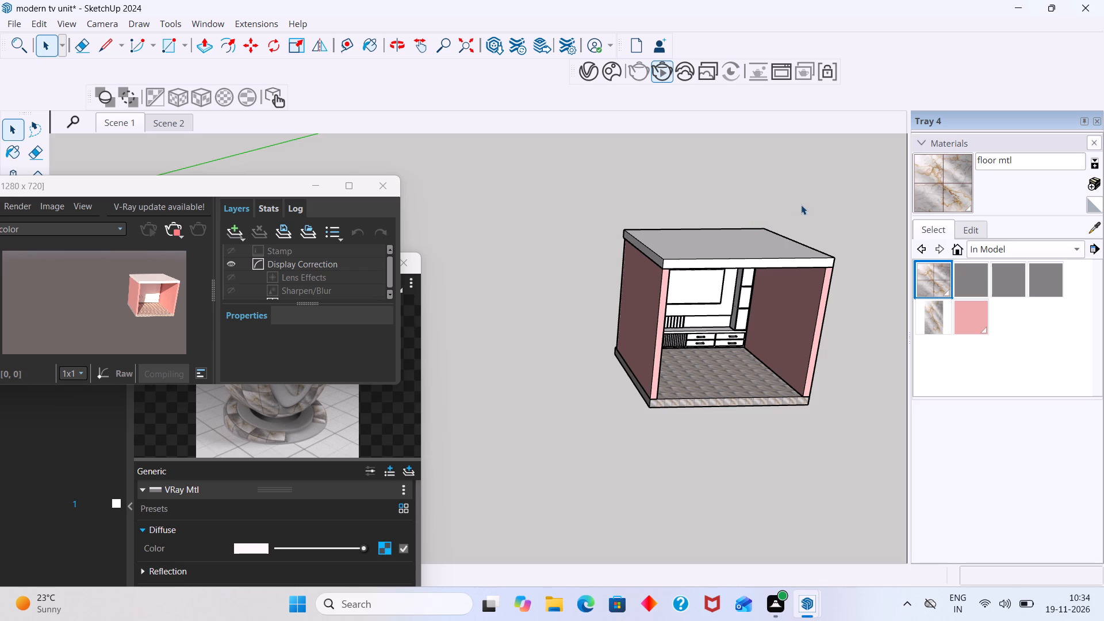
pyautogui.scroll(3, 660, 260)
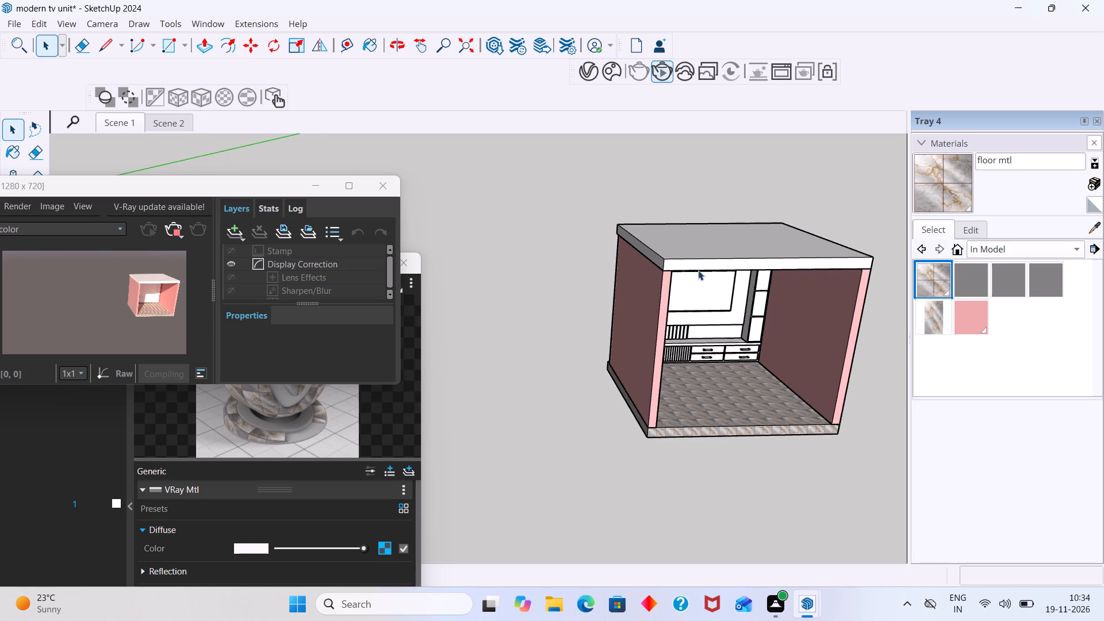
pyautogui.scroll(6, 698, 270)
pyautogui.moveTo(668, 292); pyautogui.dragTo(636, 209, button='middle')
pyautogui.scroll(-5, 635, 202)
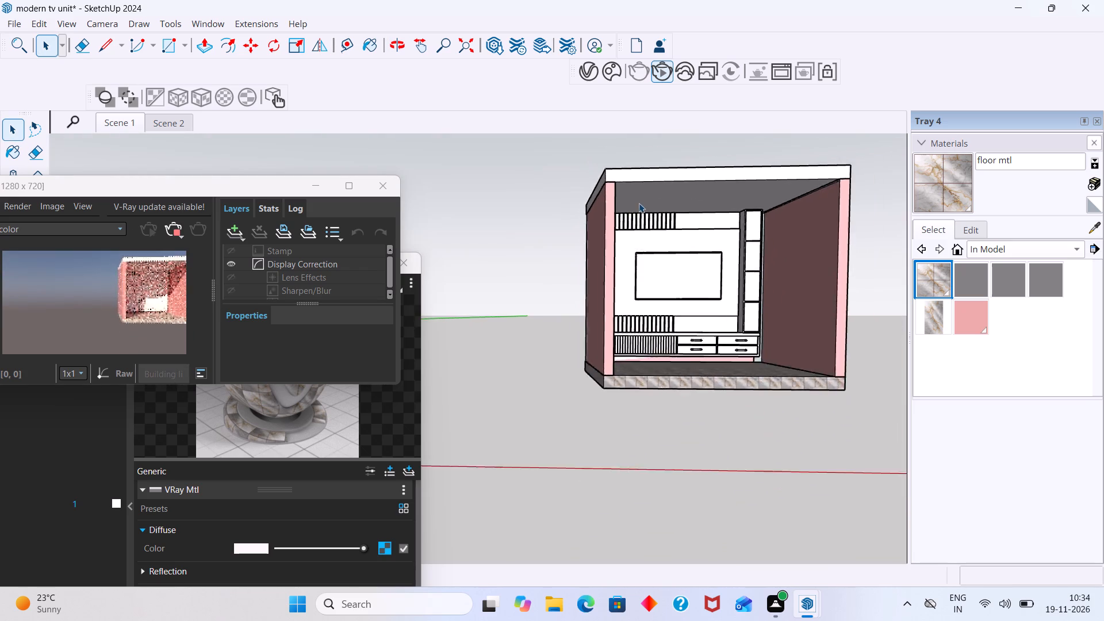
pyautogui.scroll(-10, 639, 203)
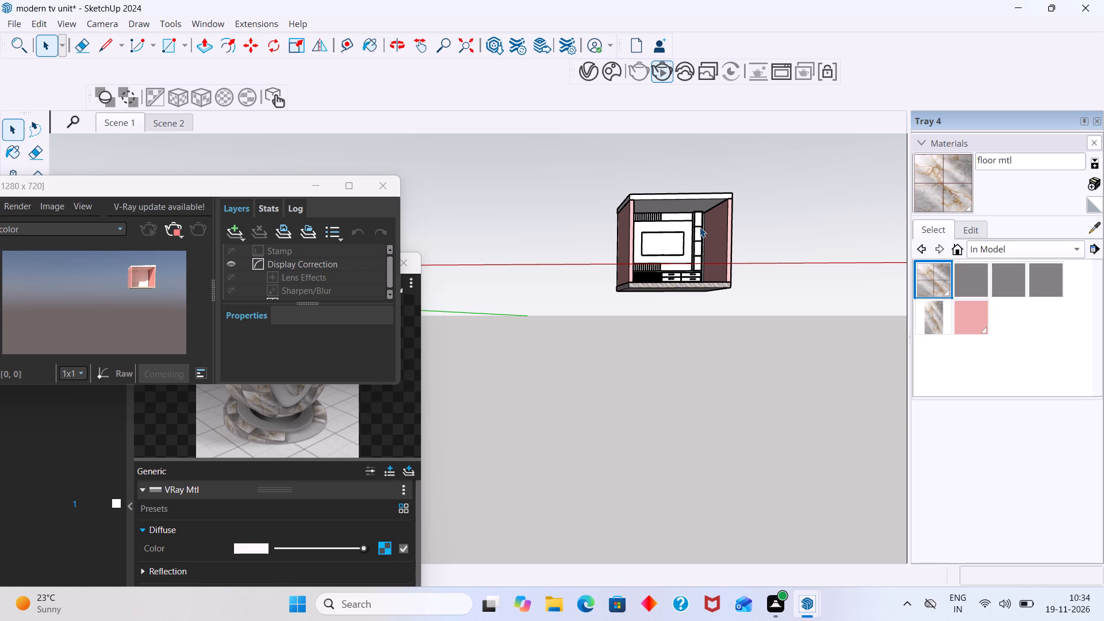
pyautogui.moveTo(710, 327); pyautogui.dragTo(757, 375, button='middle')
pyautogui.scroll(6, 718, 272)
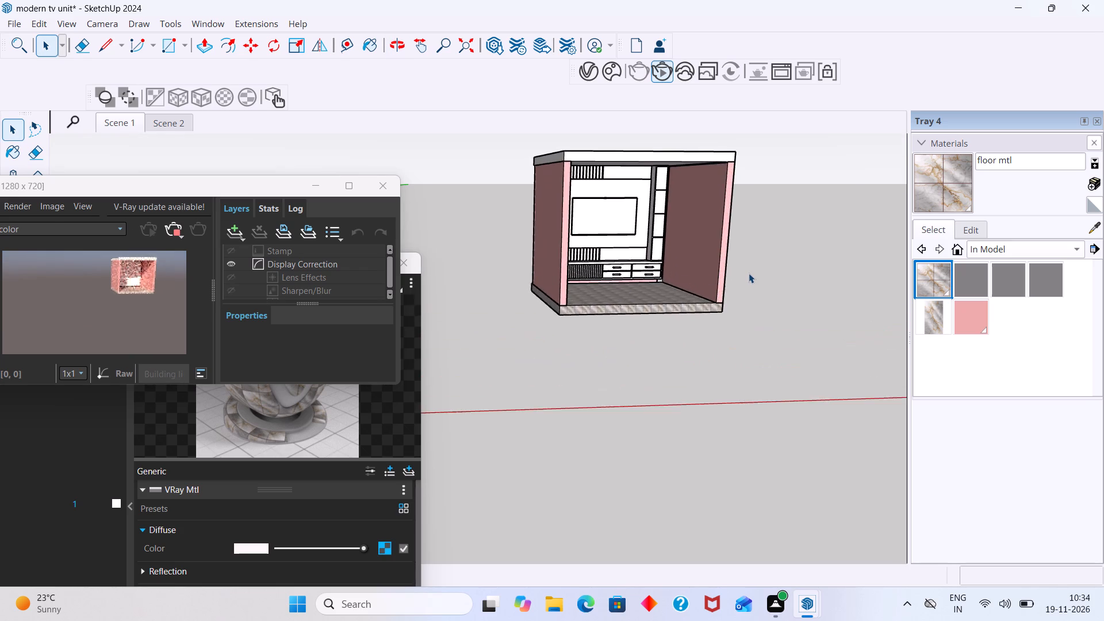
pyautogui.keyDown('shift'); pyautogui.moveTo(749, 273); pyautogui.dragTo(670, 339, button='middle'); pyautogui.keyUp('shift')
pyautogui.scroll(1, 670, 339)
pyautogui.scroll(2, 547, 340)
pyautogui.keyDown('shift'); pyautogui.moveTo(548, 339); pyautogui.dragTo(605, 329, button='middle'); pyautogui.keyUp('shift')
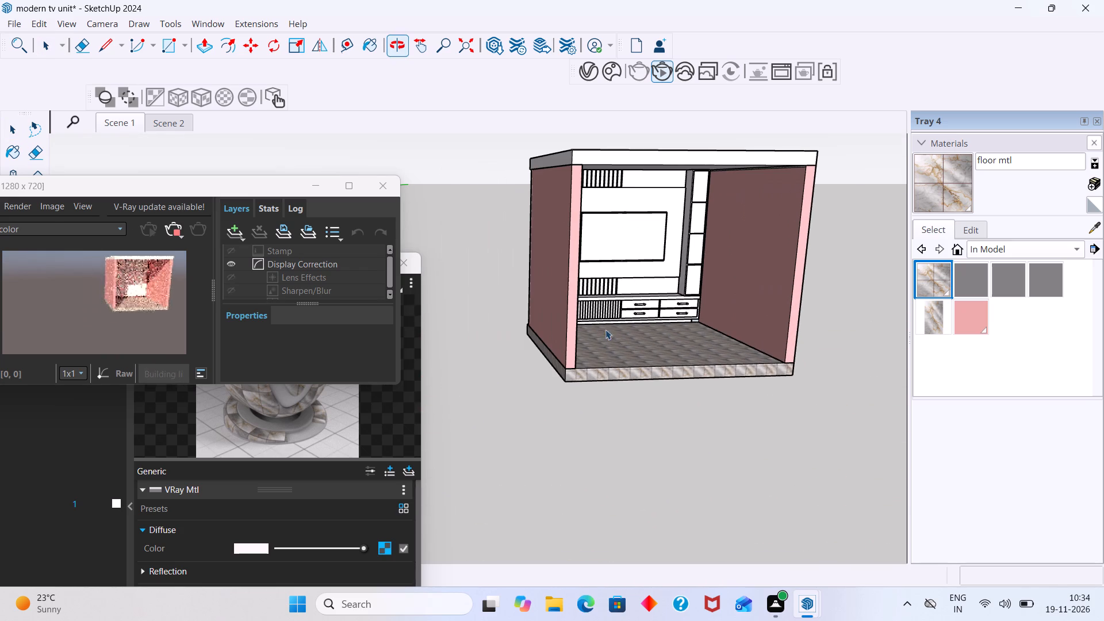
pyautogui.keyDown('shift'); pyautogui.moveTo(605, 329); pyautogui.dragTo(644, 330, button='middle'); pyautogui.keyUp('shift')
pyautogui.scroll(3, 140, 311)
# Inspect the marble floor tiles and the floor's front edge close up in the rendered image.
pyautogui.keyDown('shift'); pyautogui.moveTo(136, 289); pyautogui.dragTo(143, 375, button='middle'); pyautogui.keyUp('shift')
pyautogui.scroll(2, 129, 313)
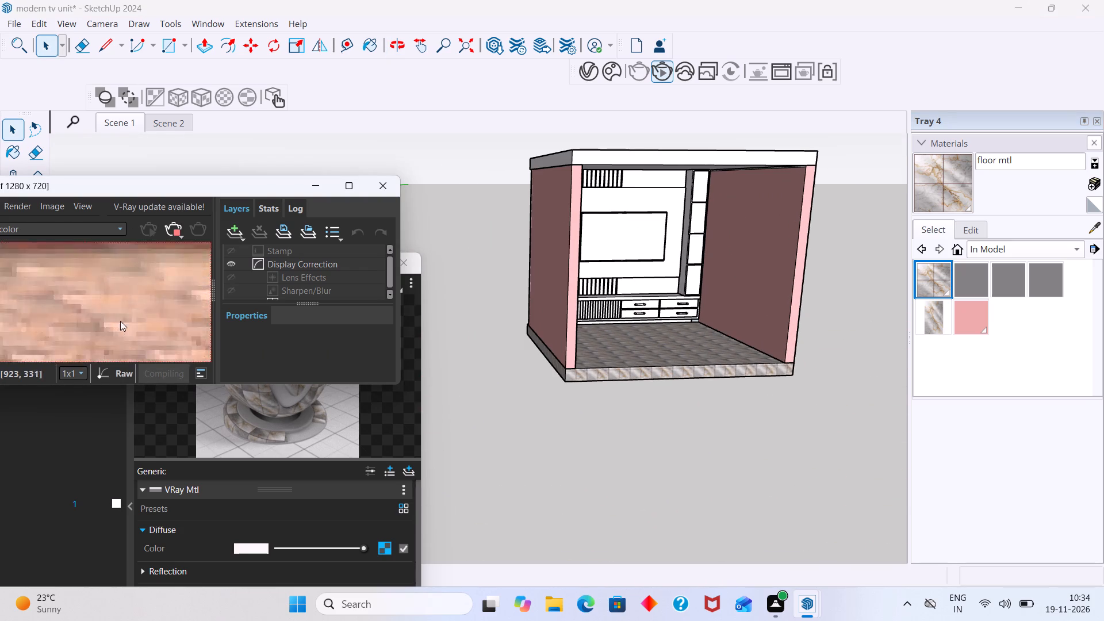
pyautogui.scroll(2, 120, 321)
pyautogui.moveTo(126, 316); pyautogui.dragTo(139, 365, button='middle')
pyautogui.scroll(-6, 129, 316)
pyautogui.scroll(1, 114, 331)
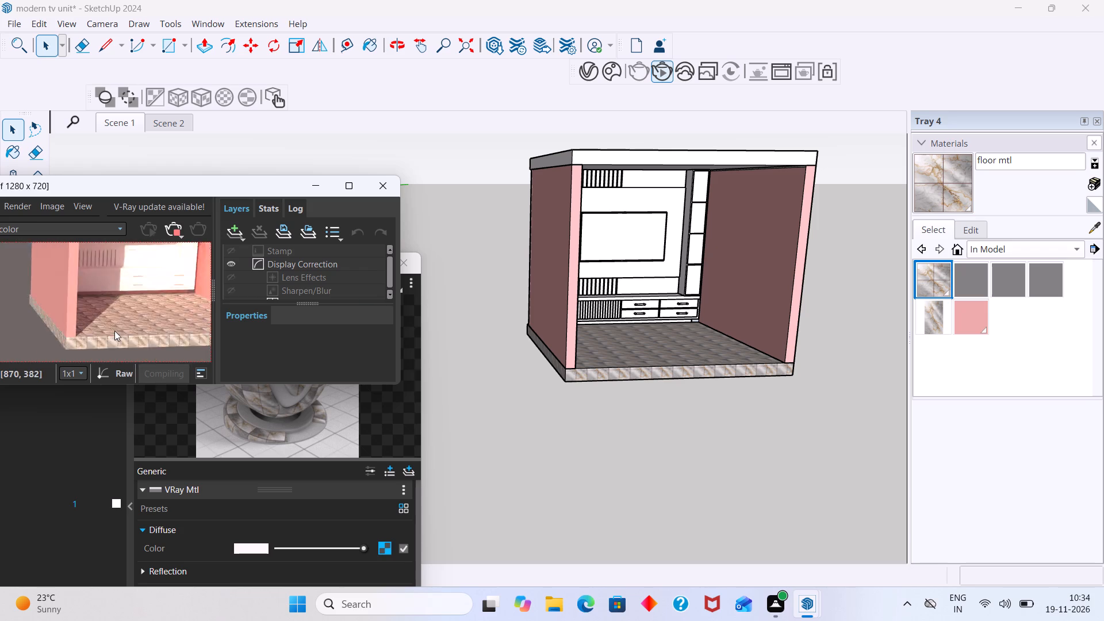
pyautogui.scroll(3, 114, 331)
pyautogui.scroll(-1, 116, 331)
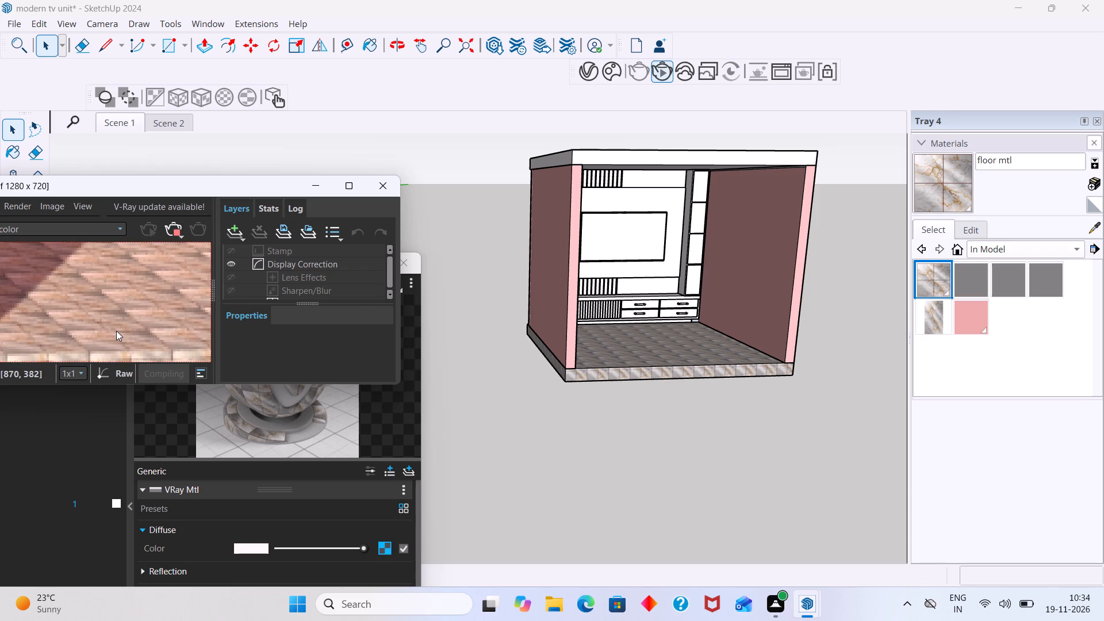
pyautogui.keyDown('shift'); pyautogui.moveTo(116, 331); pyautogui.dragTo(126, 289, button='middle'); pyautogui.keyUp('shift')
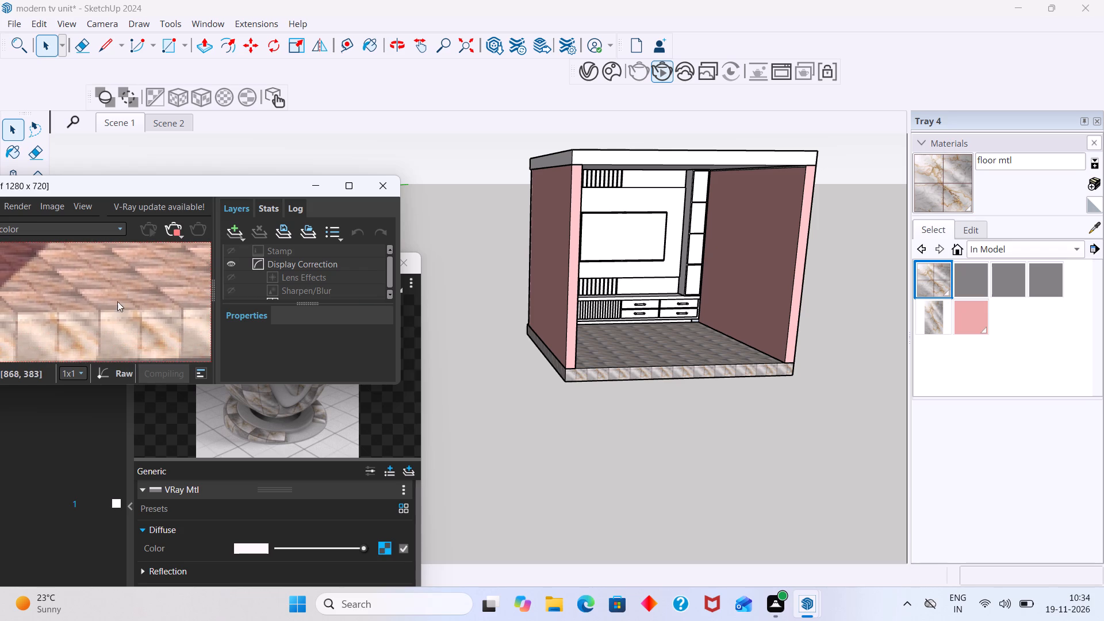
pyautogui.scroll(1, 115, 306)
pyautogui.scroll(-3, 119, 306)
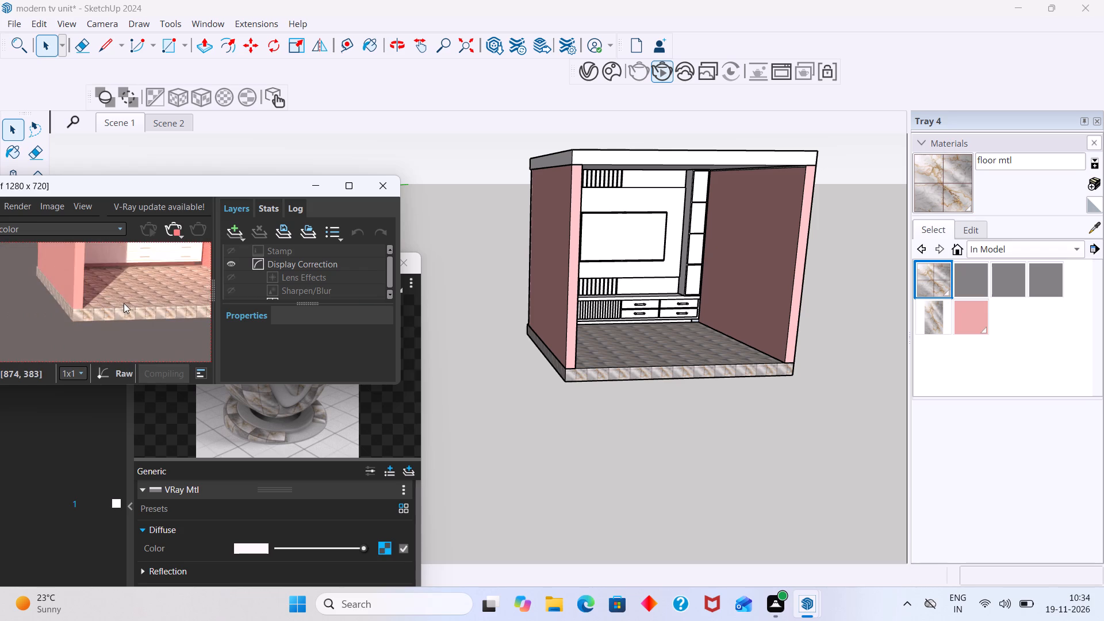
pyautogui.scroll(-1, 124, 303)
pyautogui.keyDown('shift'); pyautogui.moveTo(124, 306); pyautogui.dragTo(123, 354, button='middle'); pyautogui.keyUp('shift')
pyautogui.scroll(2, 125, 323)
pyautogui.scroll(-3, 118, 309)
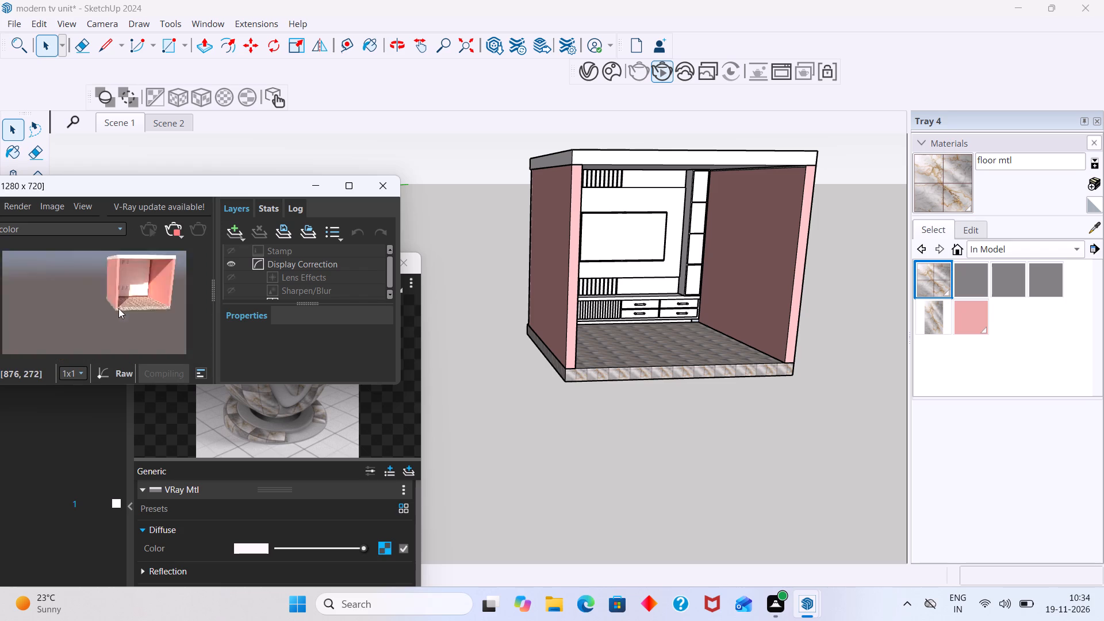
pyautogui.scroll(-2, 118, 308)
# Turn the room to a raised front view and inspect the TV unit's slatted panel in the updated render.
pyautogui.keyDown('shift'); pyautogui.moveTo(620, 290); pyautogui.dragTo(532, 300, button='middle'); pyautogui.keyUp('shift')
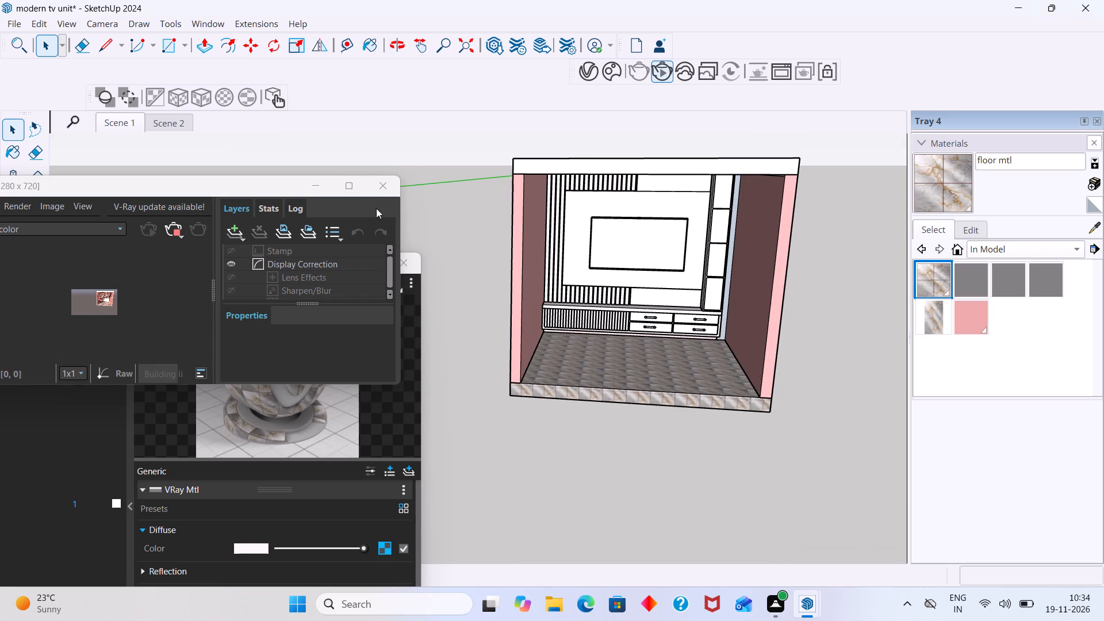
pyautogui.scroll(5, 109, 298)
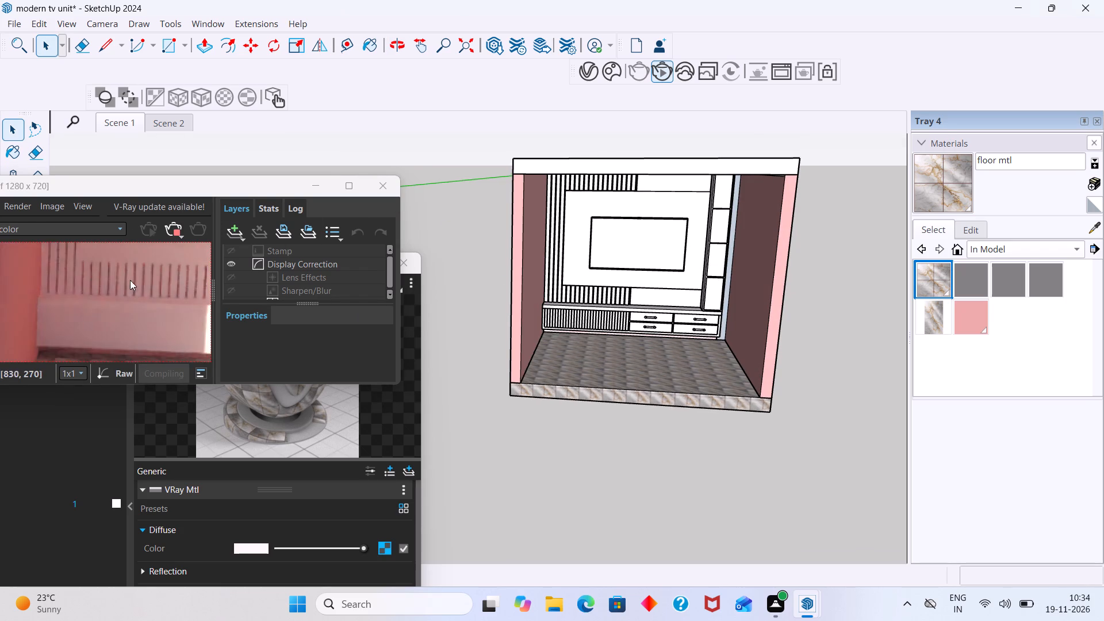
pyautogui.moveTo(120, 280); pyautogui.dragTo(112, 280, button='middle')
pyautogui.scroll(-5, 129, 283)
pyautogui.scroll(2, 138, 284)
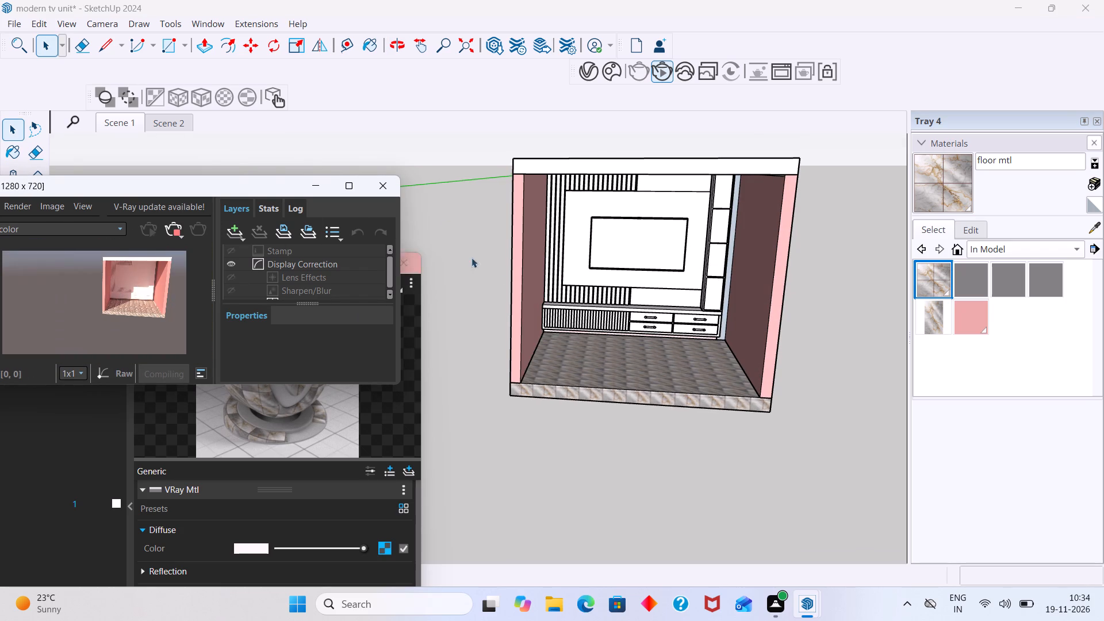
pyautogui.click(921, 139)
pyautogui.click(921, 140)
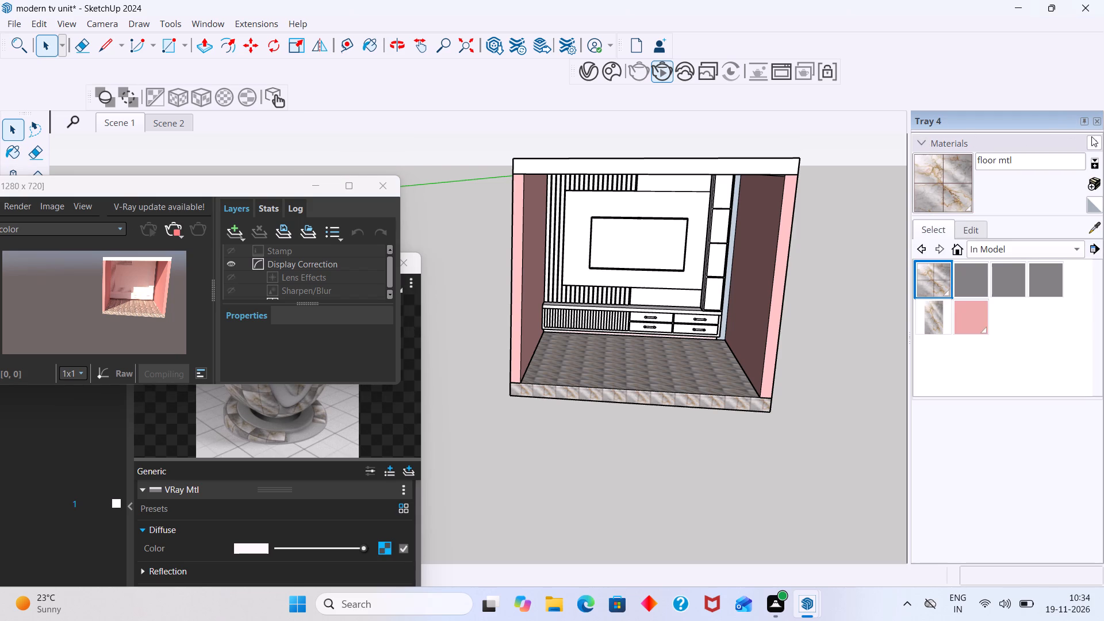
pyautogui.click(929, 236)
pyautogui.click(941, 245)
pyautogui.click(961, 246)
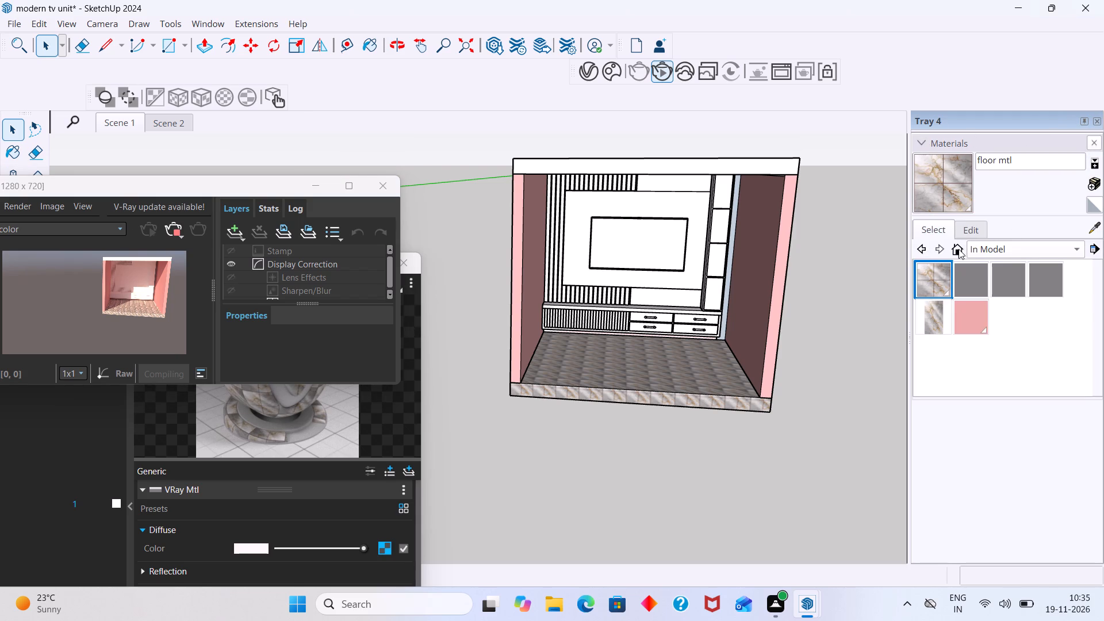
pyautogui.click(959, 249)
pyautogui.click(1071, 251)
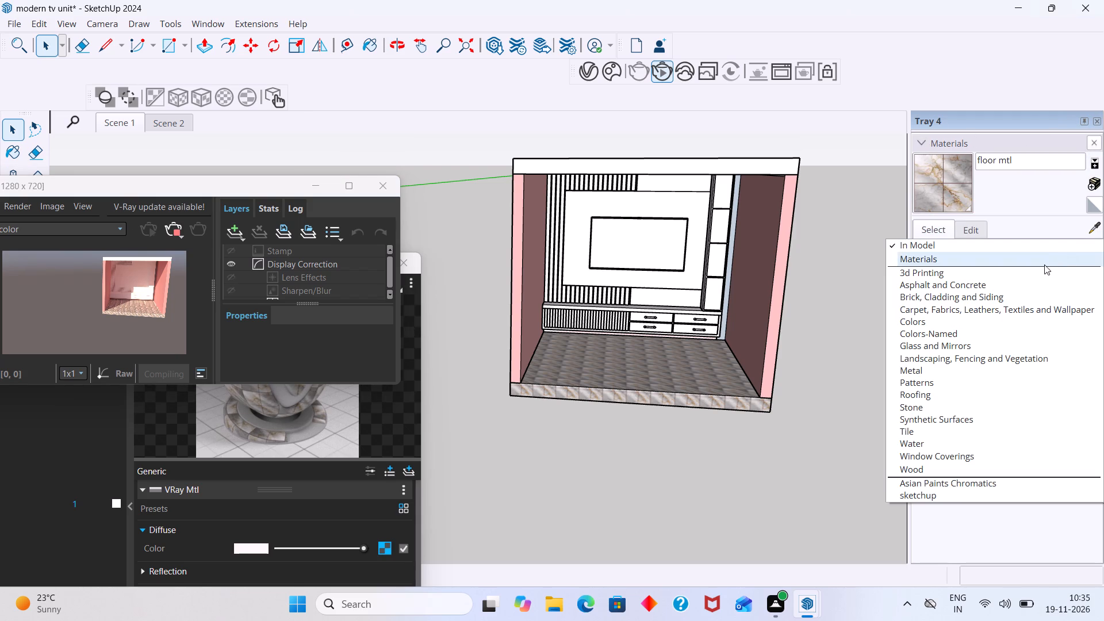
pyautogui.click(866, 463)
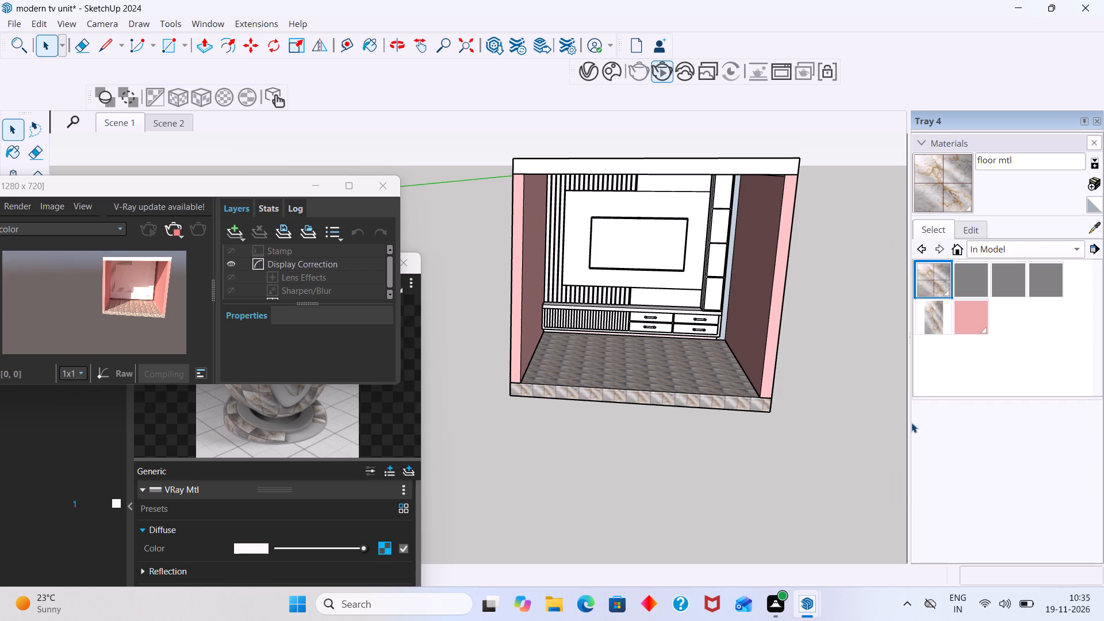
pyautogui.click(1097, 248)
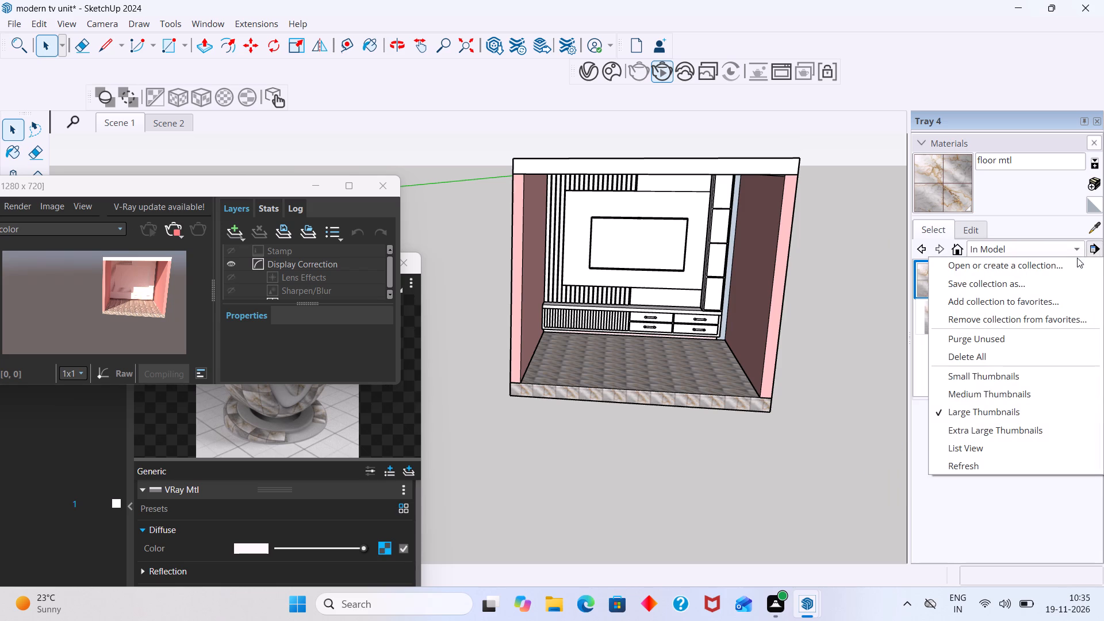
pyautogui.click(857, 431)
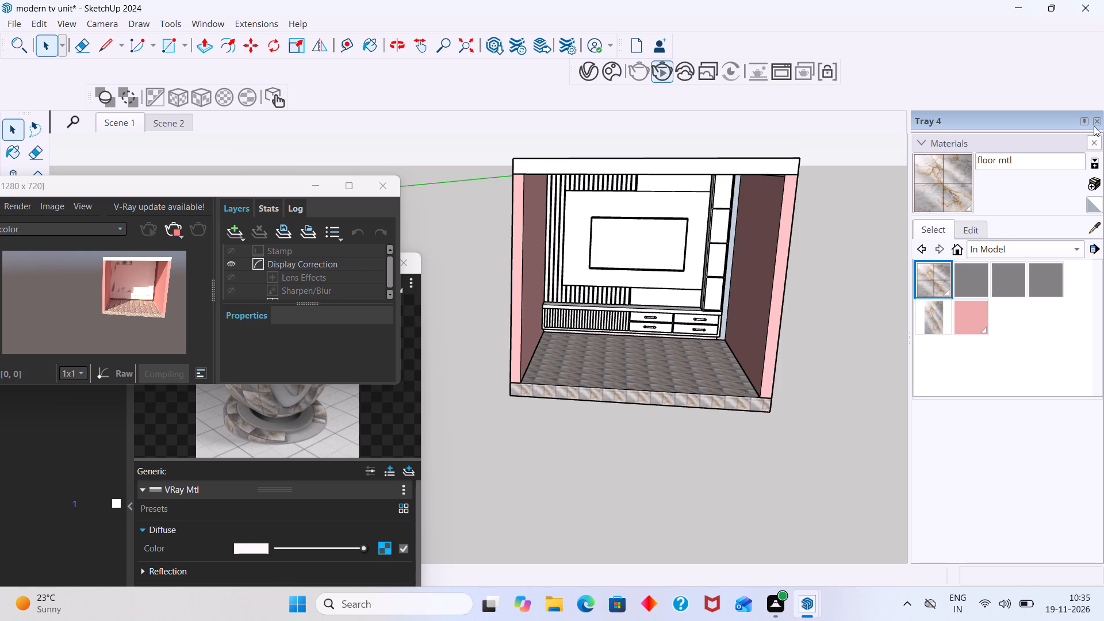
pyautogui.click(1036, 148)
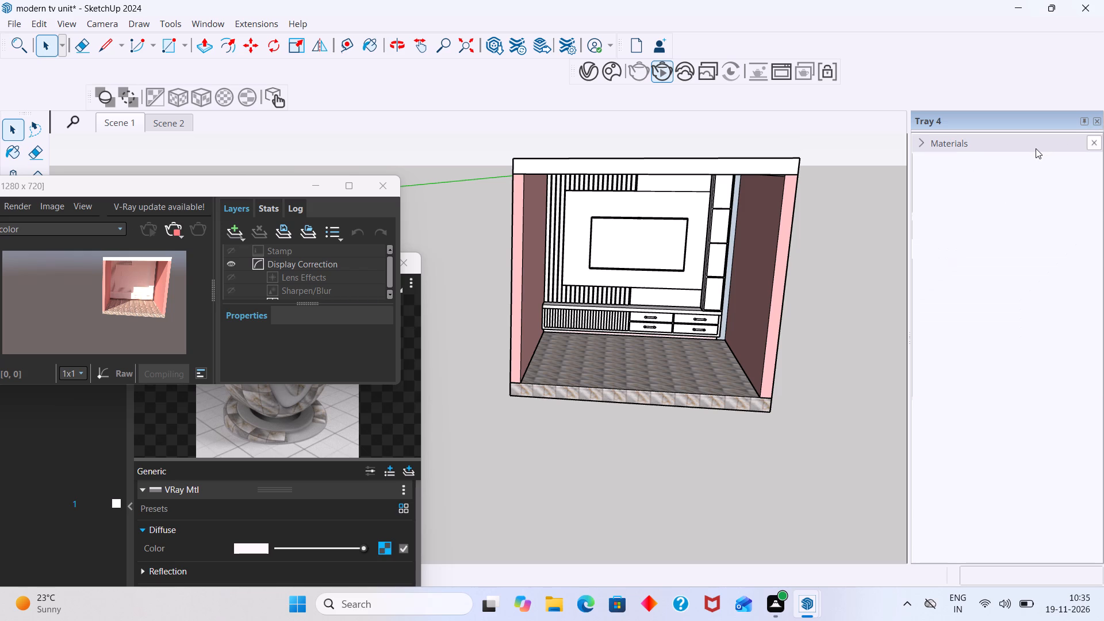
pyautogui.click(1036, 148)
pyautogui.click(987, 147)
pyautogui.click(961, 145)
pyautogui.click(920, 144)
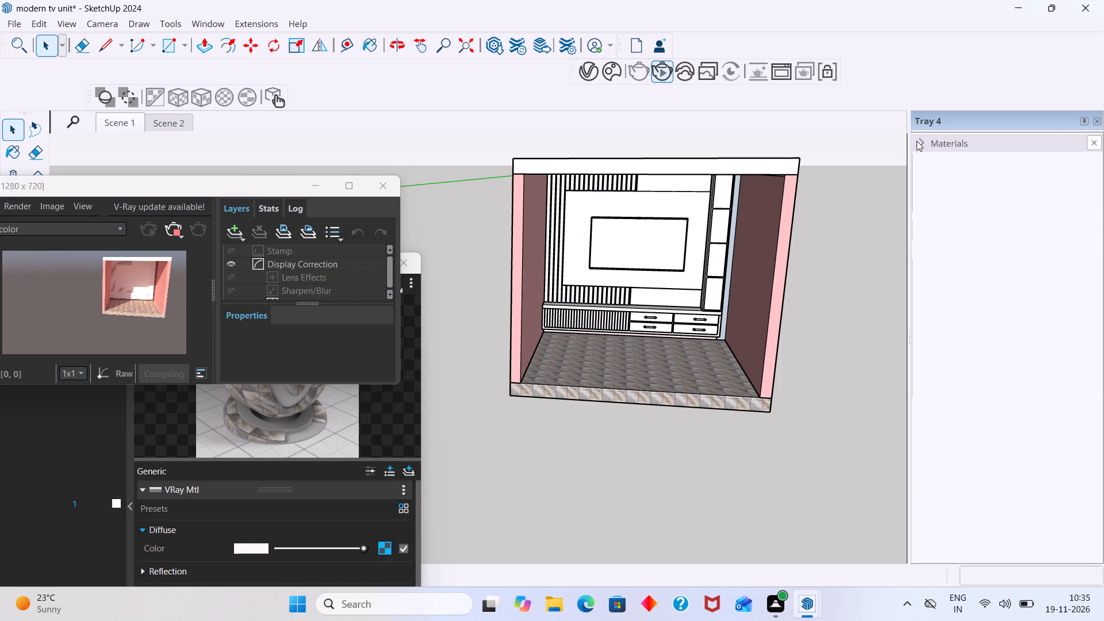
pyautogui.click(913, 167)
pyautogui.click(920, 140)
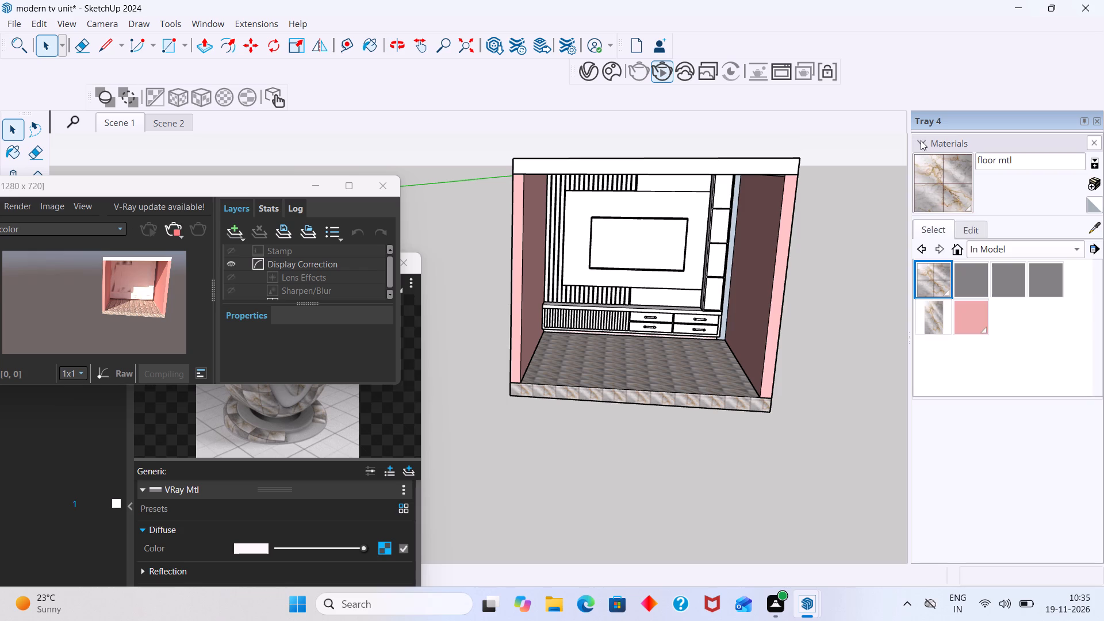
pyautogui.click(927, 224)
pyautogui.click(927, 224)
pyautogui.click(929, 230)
# Close Tray 4, which holds the material settings.
pyautogui.moveTo(825, 320); pyautogui.dragTo(864, 329, button='middle')
pyautogui.click(1098, 118)
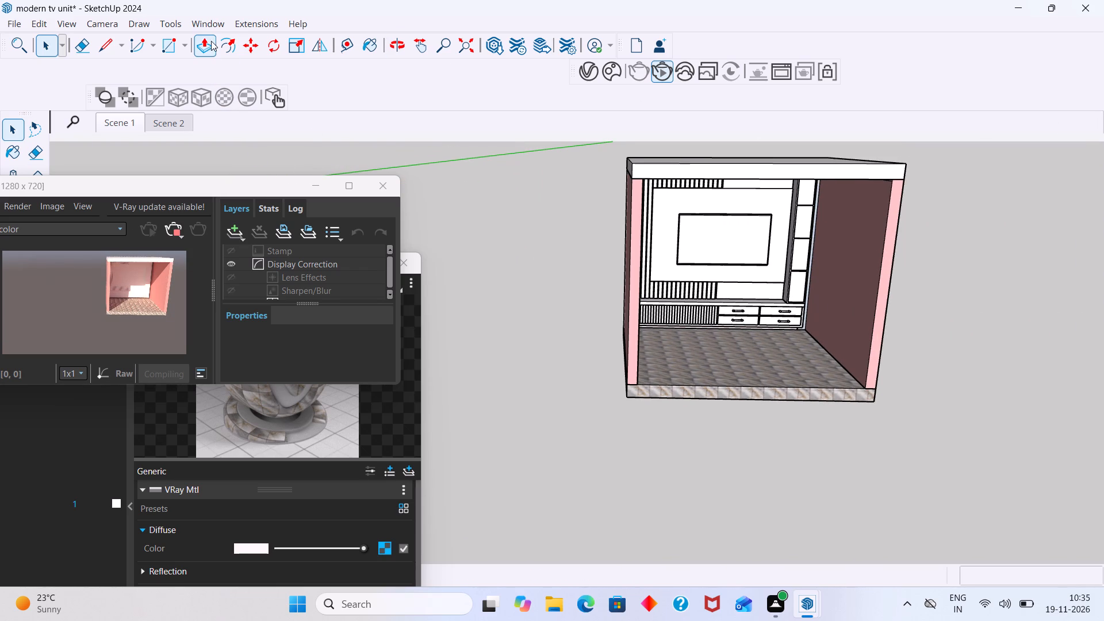
# Bring up the Shadows settings in Tray 1, narrow the tray and place it clear of the TV unit.
pyautogui.click(213, 25)
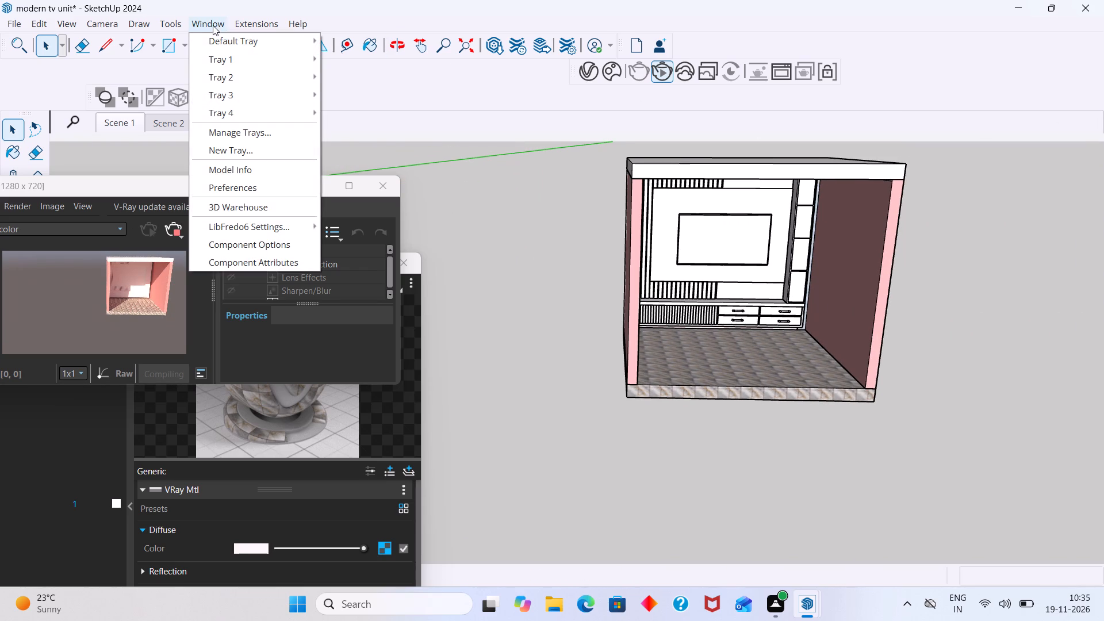
pyautogui.click(232, 64)
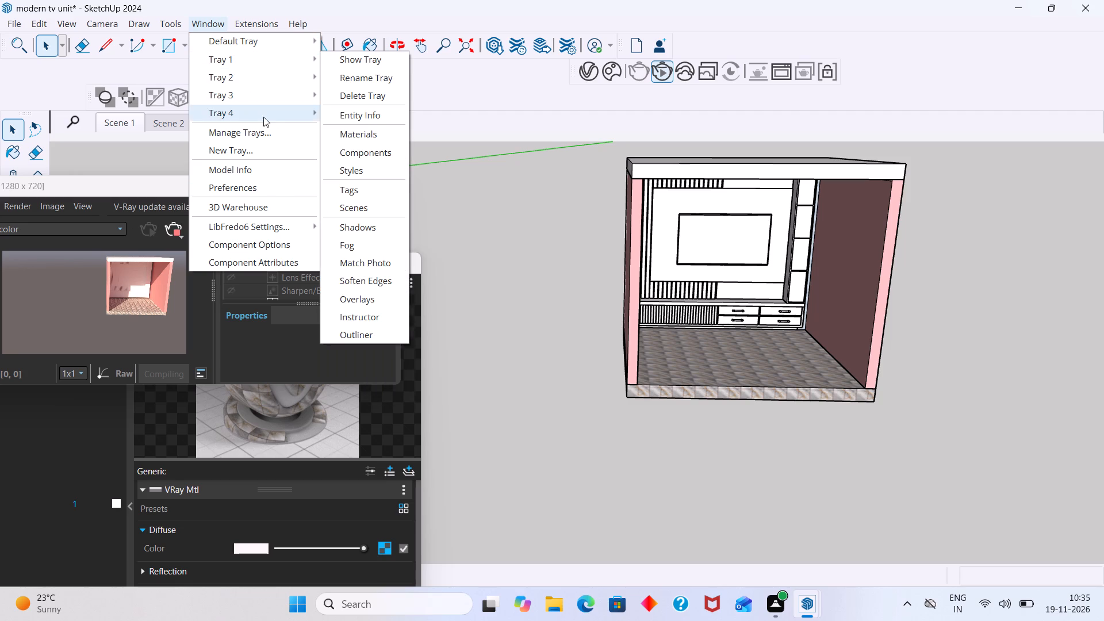
pyautogui.click(364, 231)
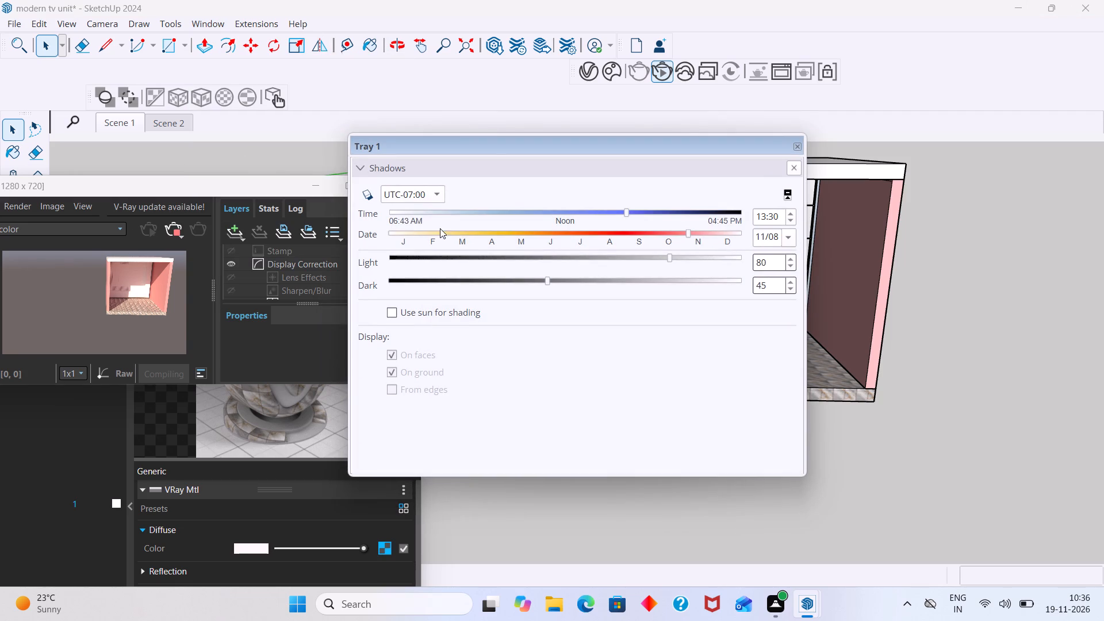
pyautogui.moveTo(499, 145); pyautogui.dragTo(893, 51)
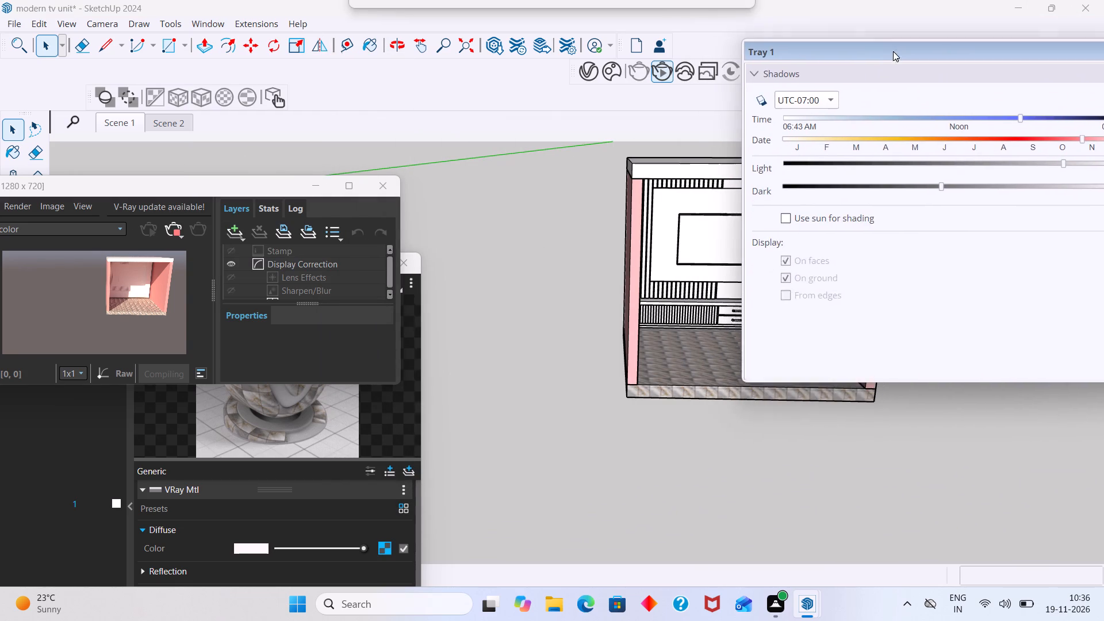
pyautogui.moveTo(893, 51); pyautogui.dragTo(733, 67)
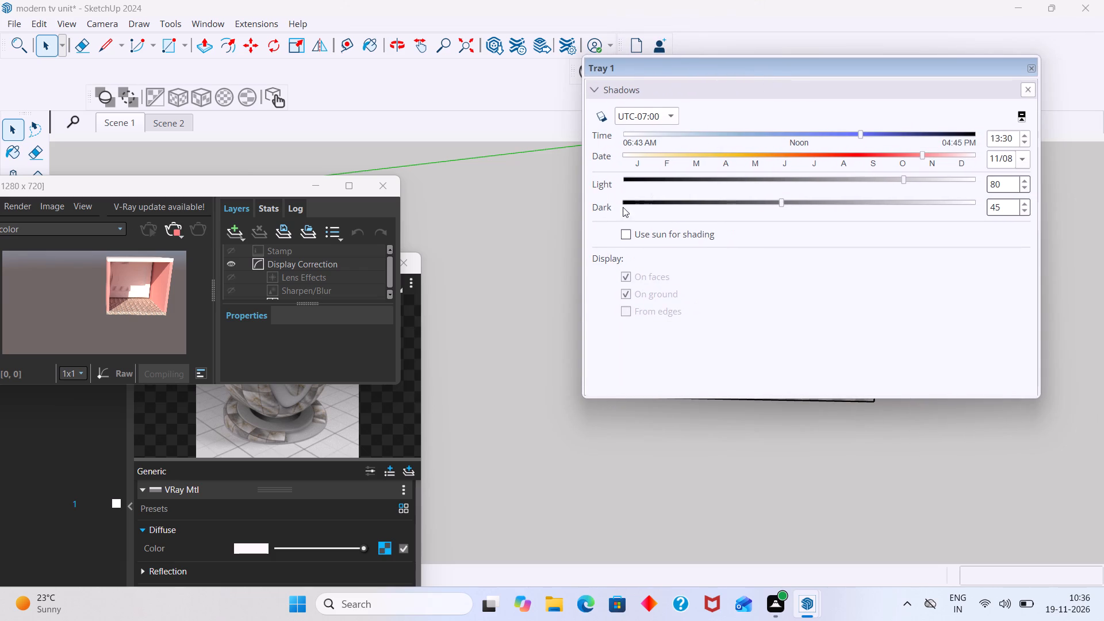
pyautogui.moveTo(583, 244); pyautogui.dragTo(739, 236)
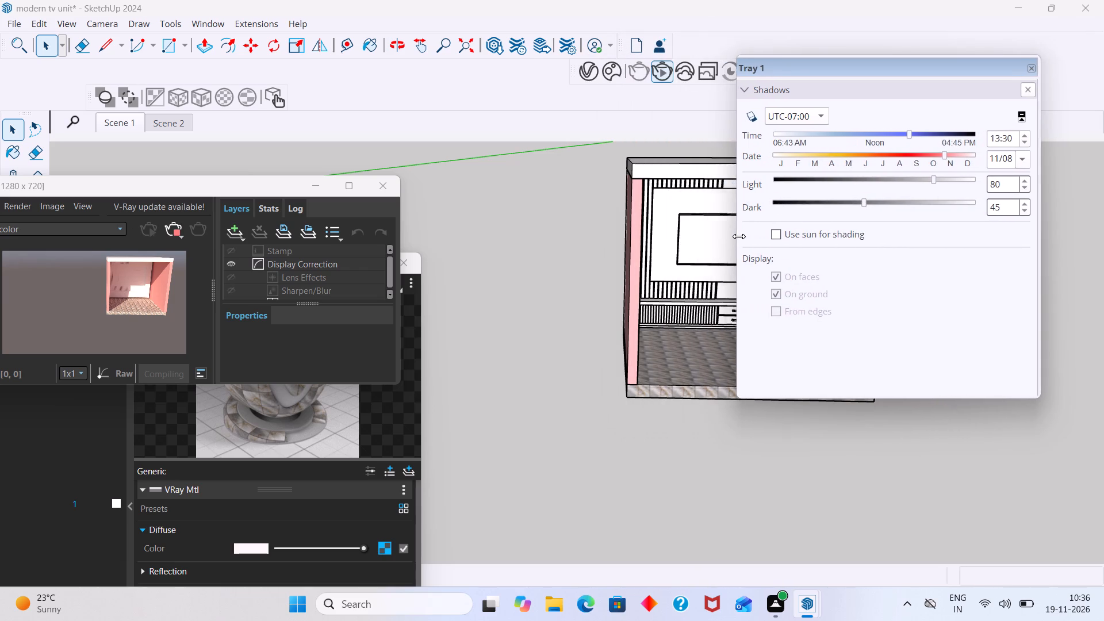
pyautogui.moveTo(739, 236); pyautogui.dragTo(779, 233)
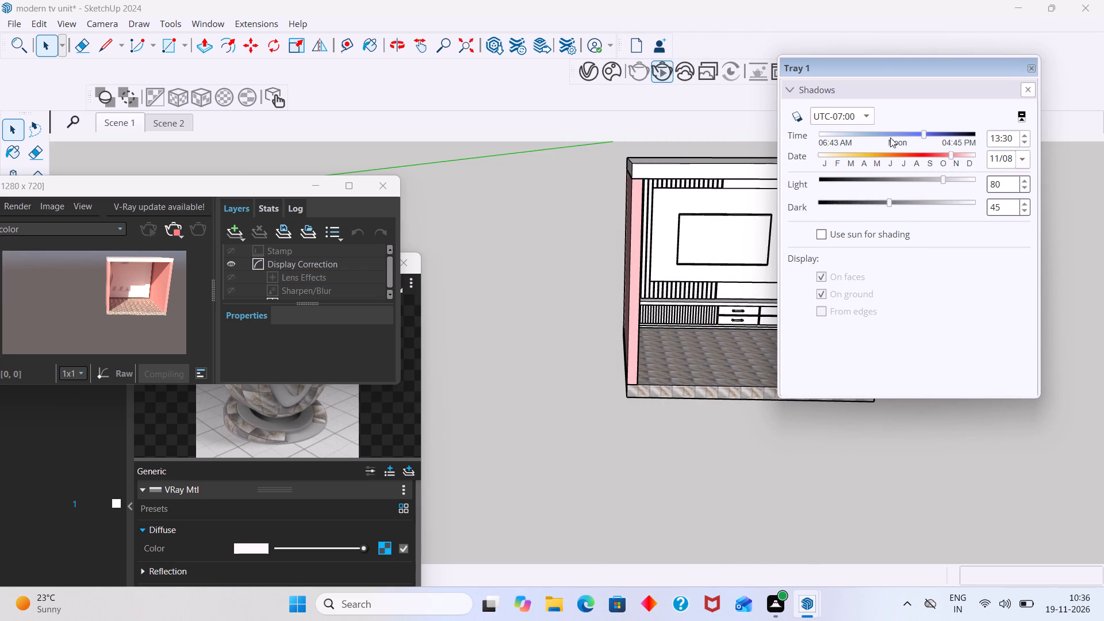
pyautogui.moveTo(882, 68); pyautogui.dragTo(957, 47)
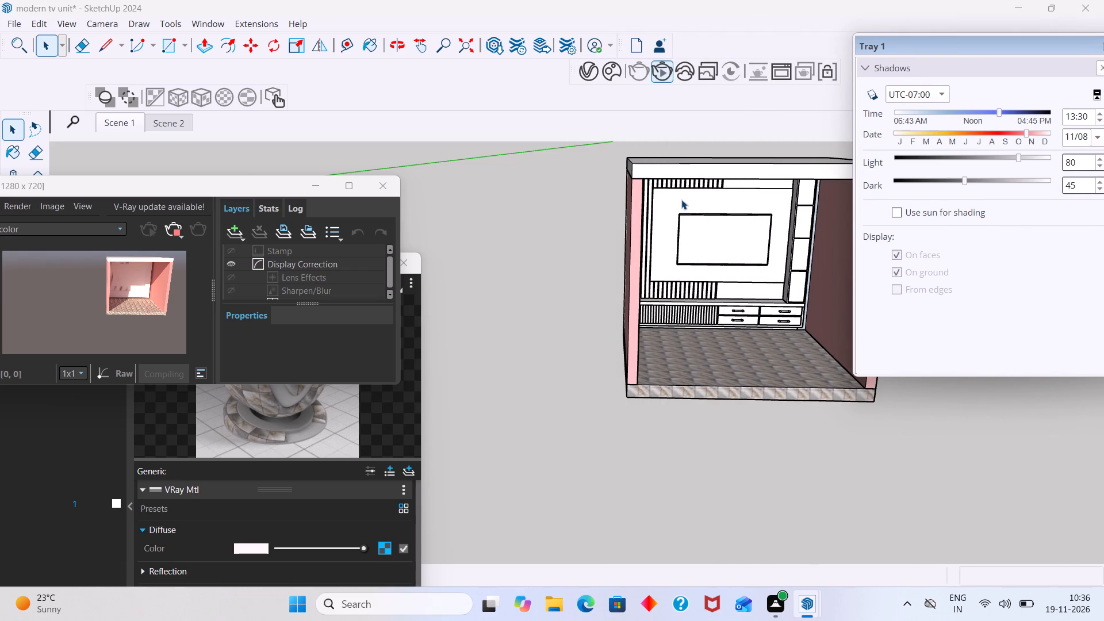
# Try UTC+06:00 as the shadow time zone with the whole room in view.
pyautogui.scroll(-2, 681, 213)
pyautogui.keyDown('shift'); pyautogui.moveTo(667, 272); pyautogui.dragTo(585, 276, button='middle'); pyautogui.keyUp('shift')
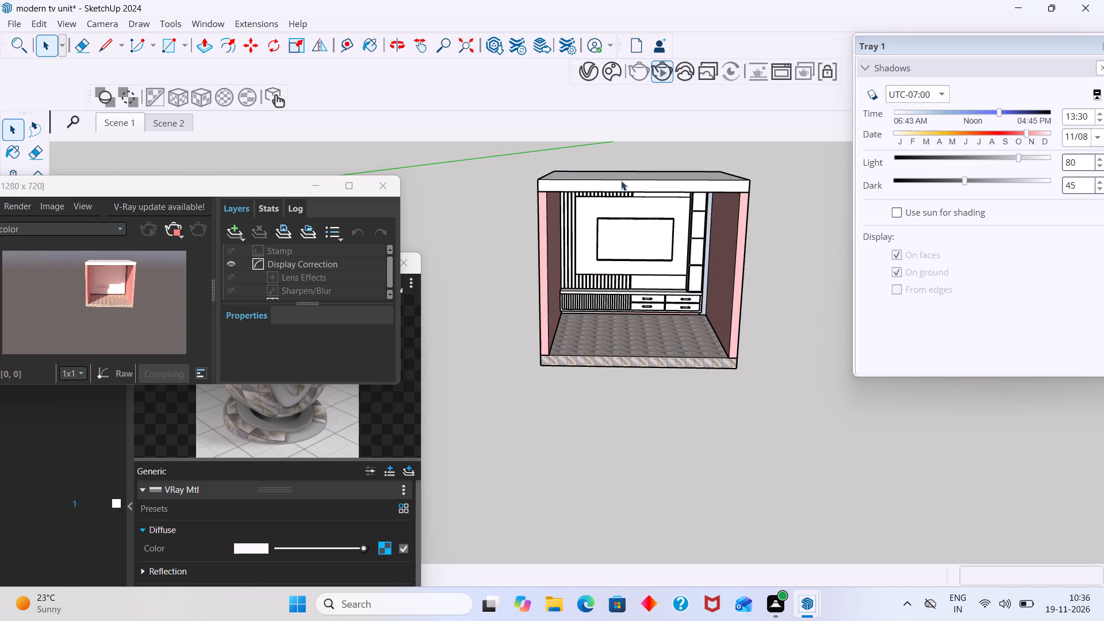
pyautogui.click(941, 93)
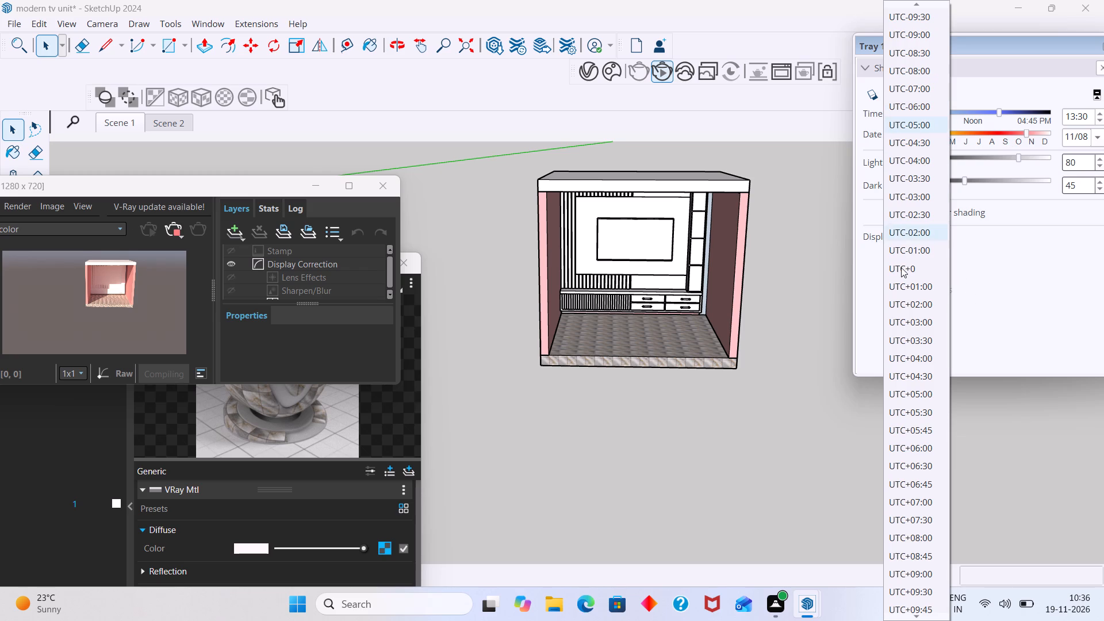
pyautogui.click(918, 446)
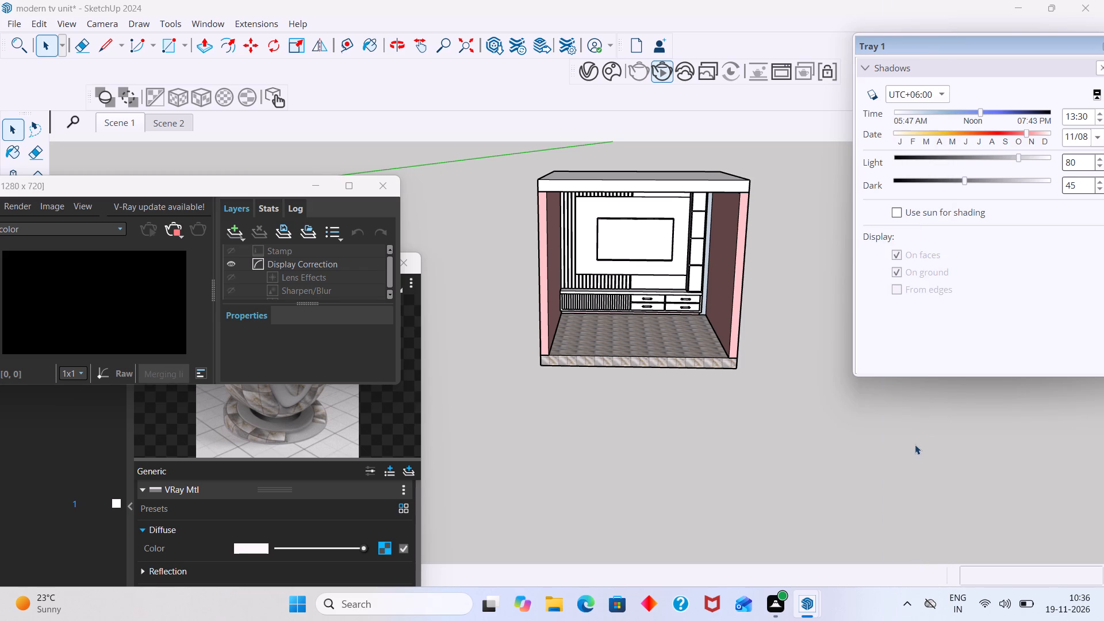
# Set the shadow time zone to UTC-02:00.
pyautogui.click(940, 91)
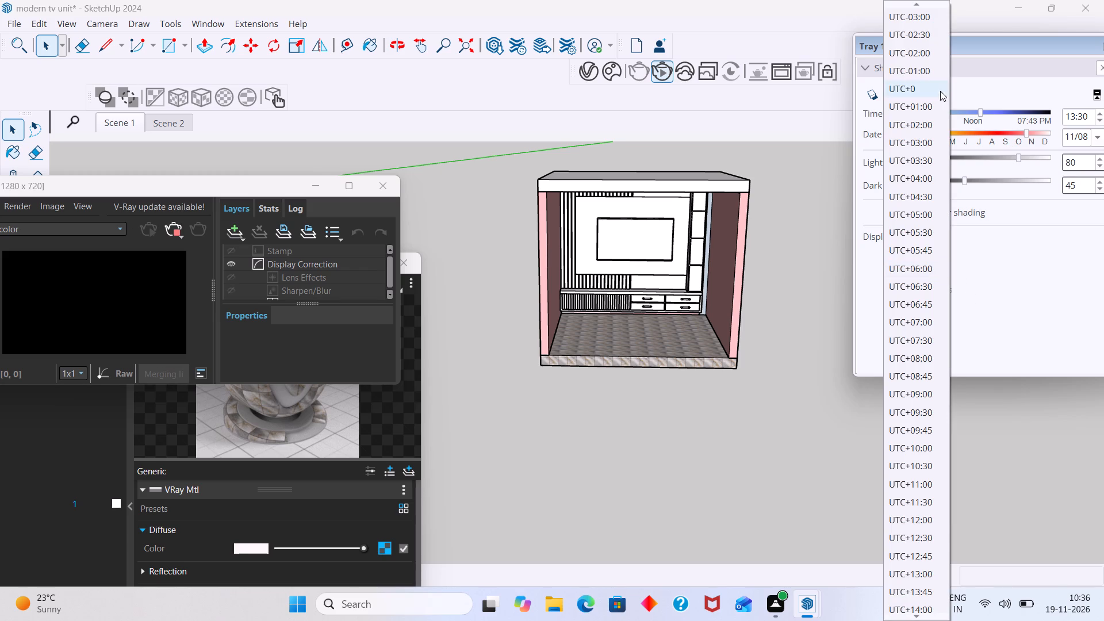
pyautogui.click(902, 49)
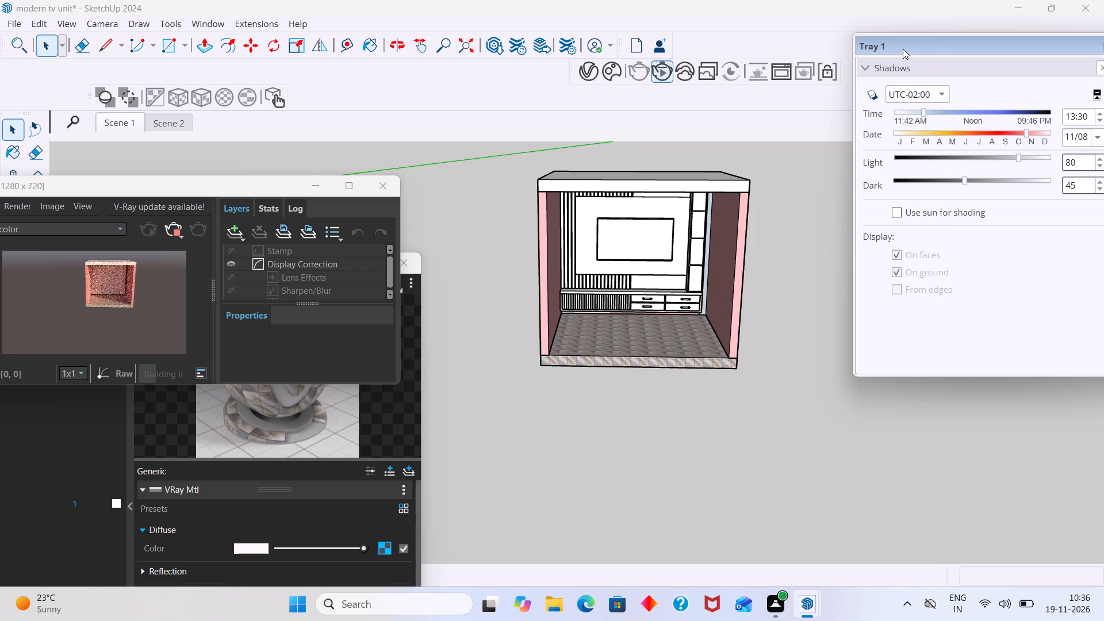
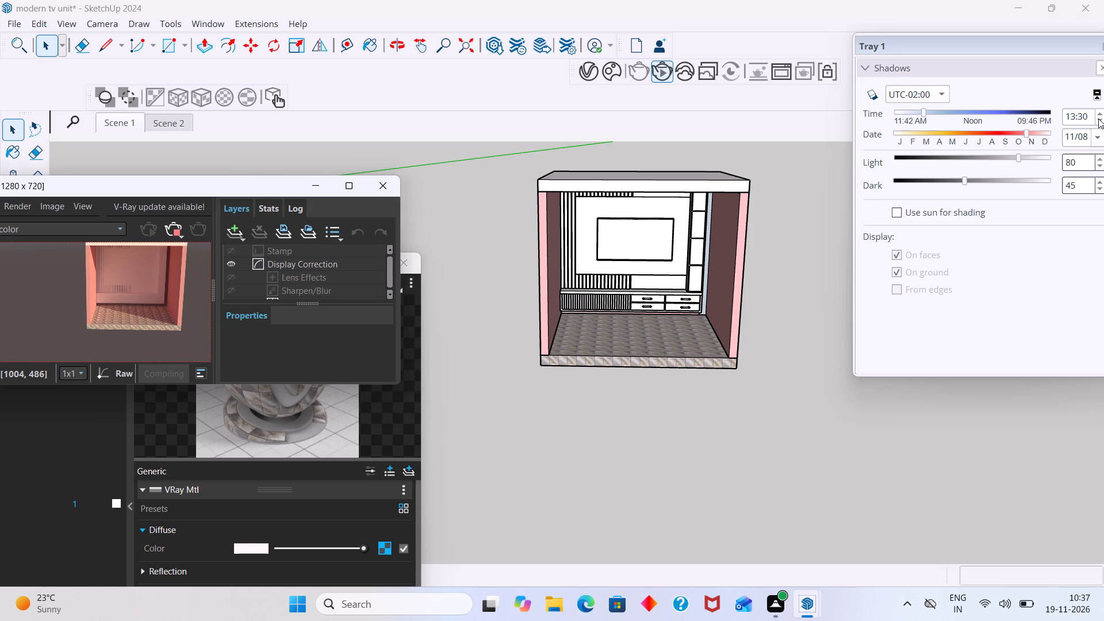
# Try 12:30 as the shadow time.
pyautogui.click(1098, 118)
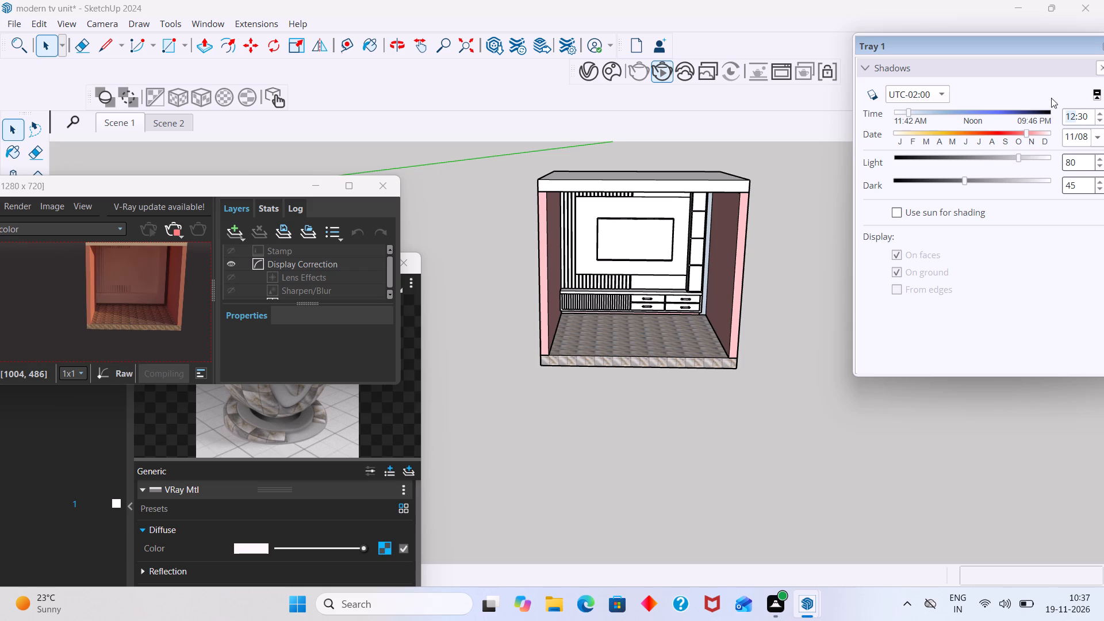
# Try an early December shadow date, then set the date to 19 November (11/19).
pyautogui.click(1038, 133)
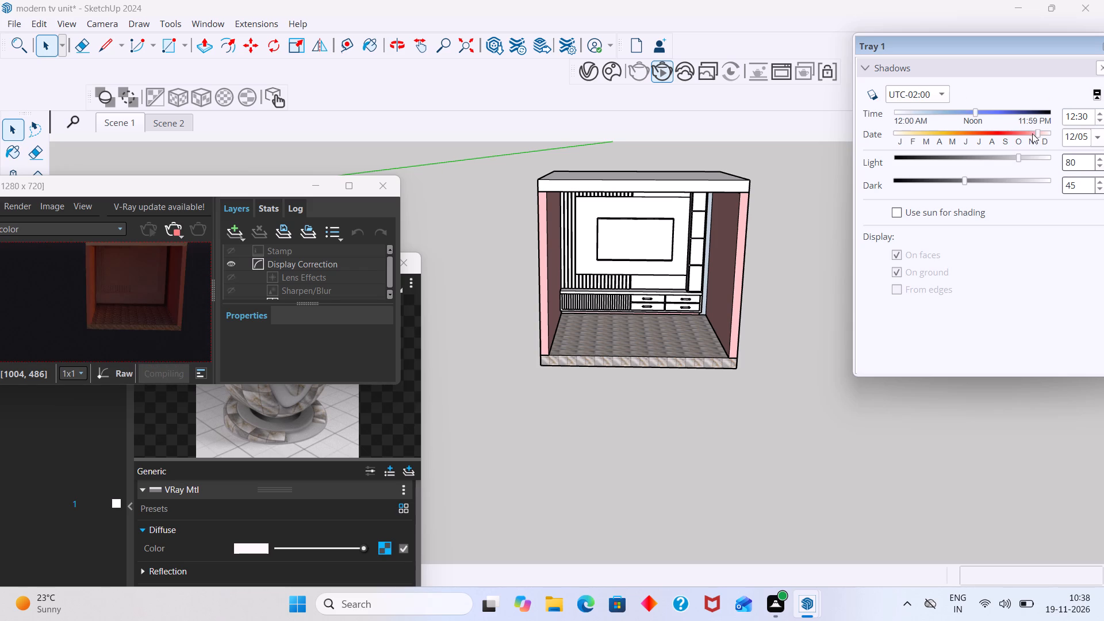
pyautogui.click(1026, 133)
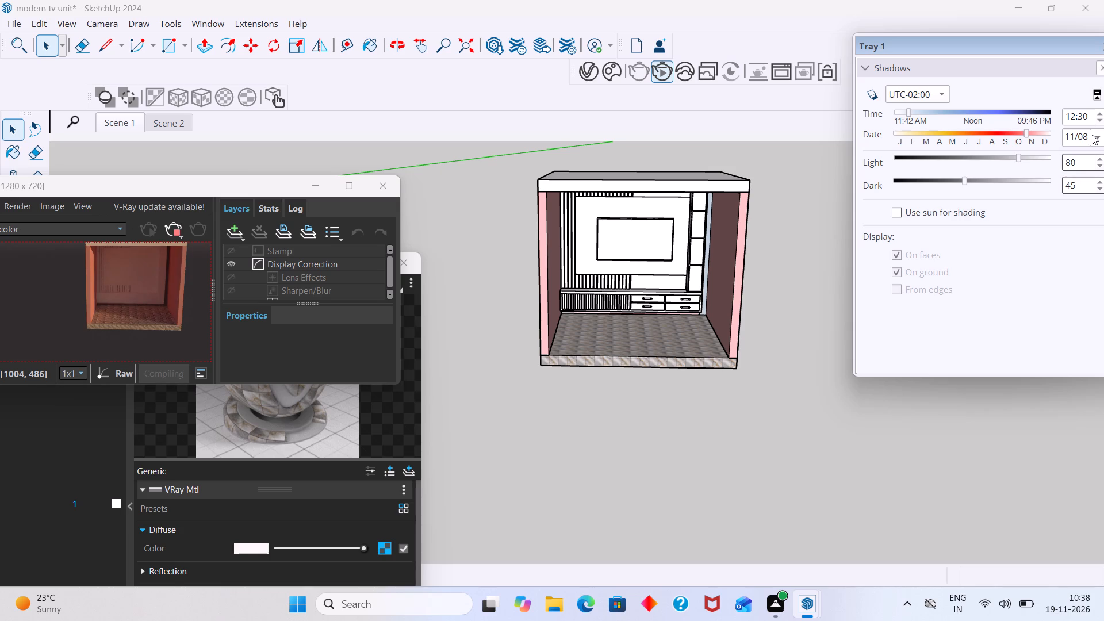
pyautogui.click(1092, 135)
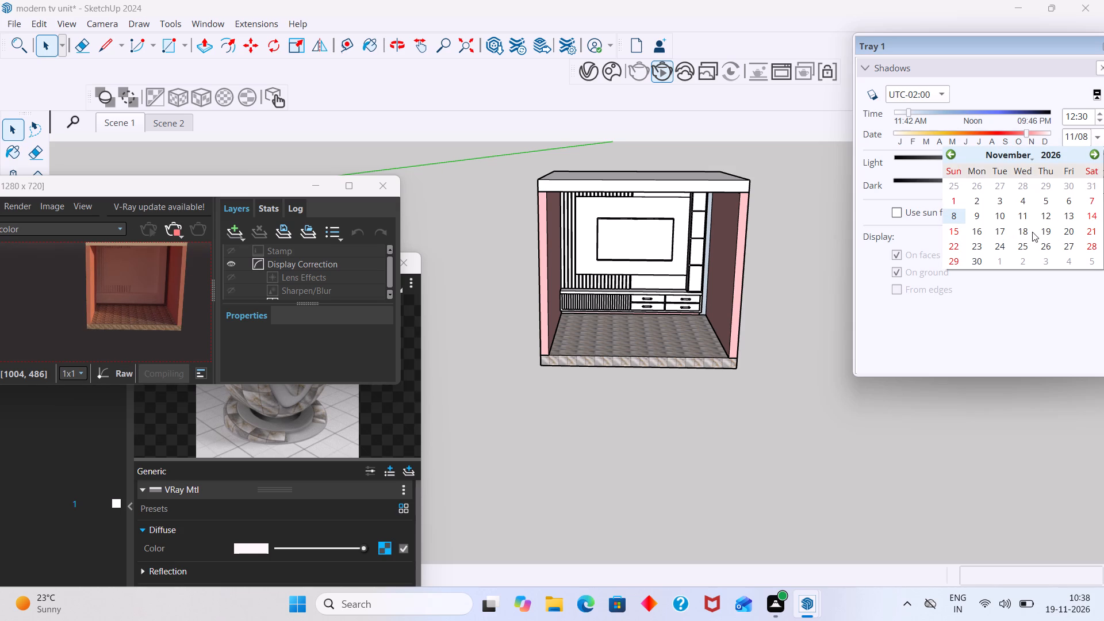
pyautogui.click(1048, 234)
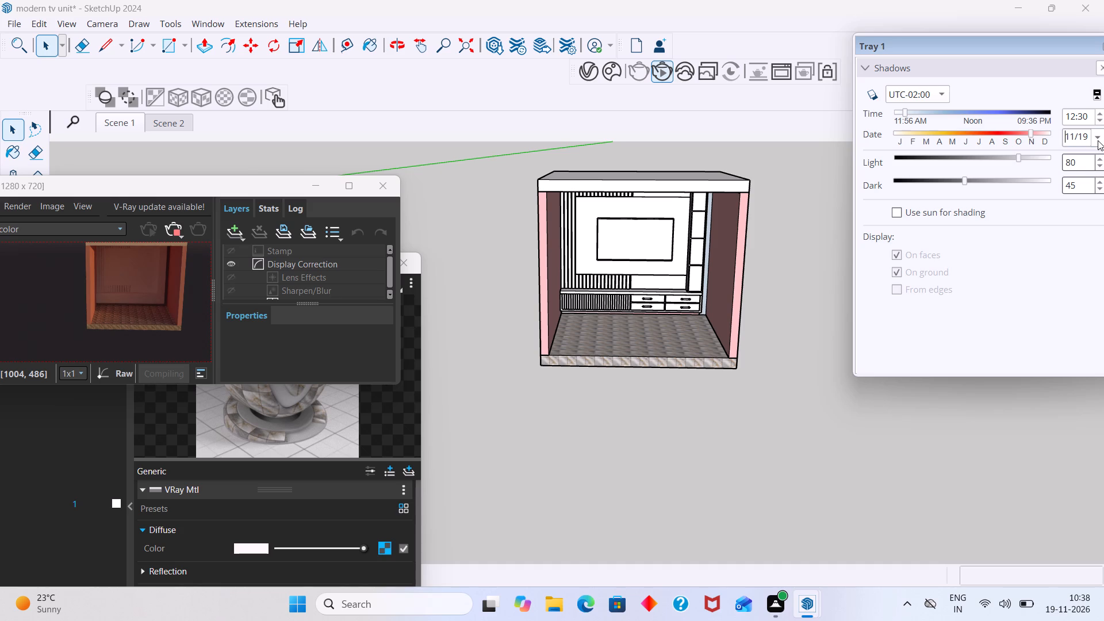
# Try earlier and later sun hours, settling on 17:30 as the shadow time.
pyautogui.tripleClick(1099, 112)
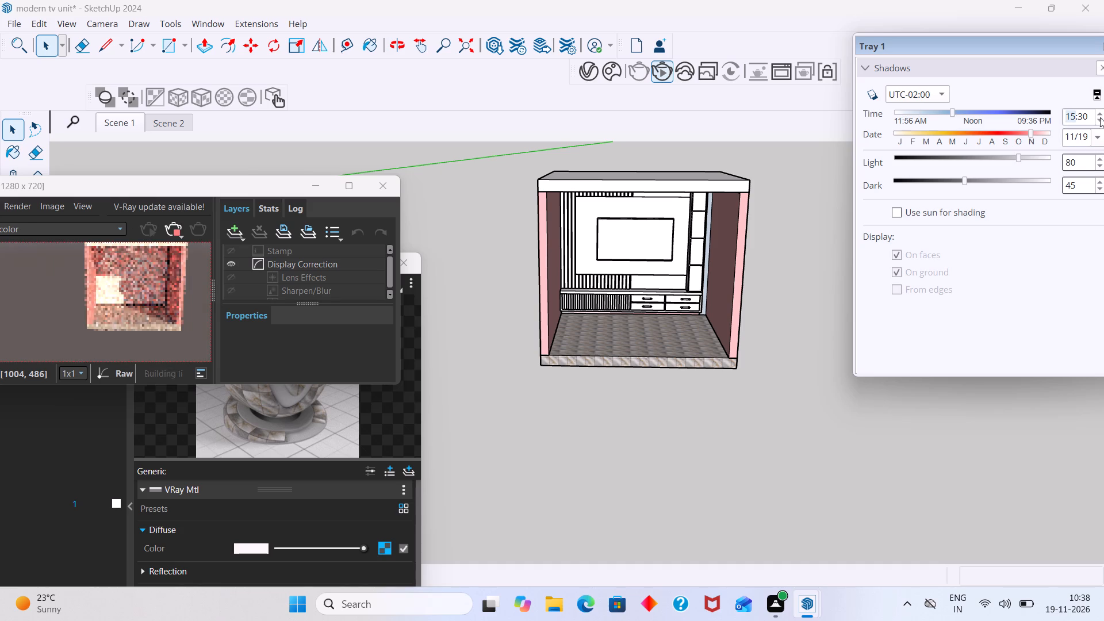
pyautogui.tripleClick(1102, 121)
pyautogui.doubleClick(1102, 121)
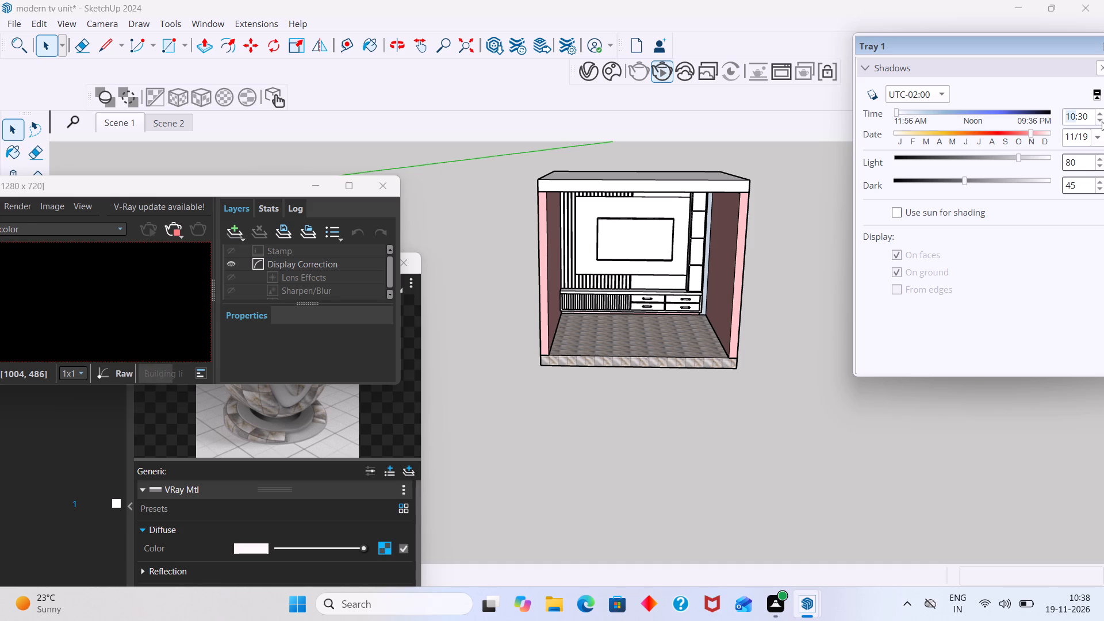
pyautogui.tripleClick(1100, 114)
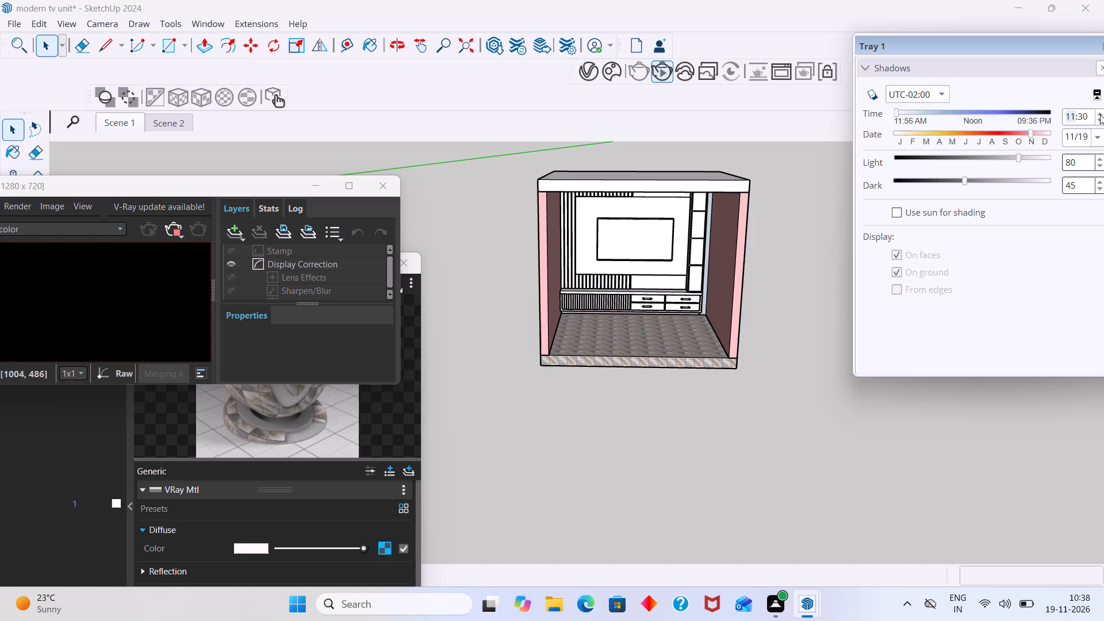
pyautogui.tripleClick(1099, 114)
pyautogui.click(1099, 114)
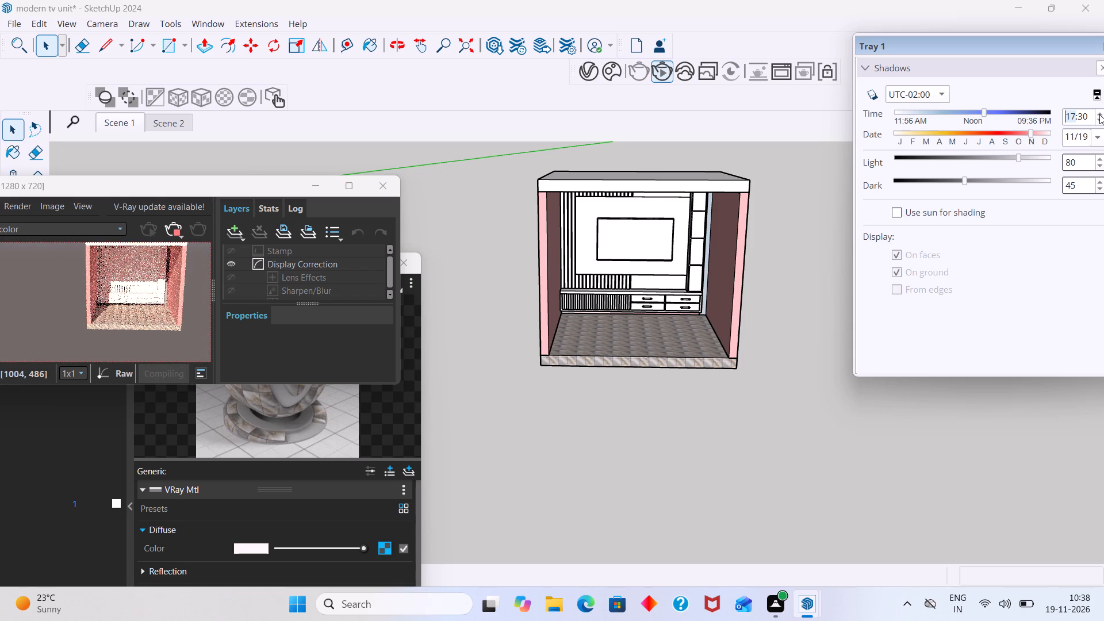
# Set the shadow time zone to UTC-05:00 and check the room's floor and walls in the interactive render.
pyautogui.click(942, 94)
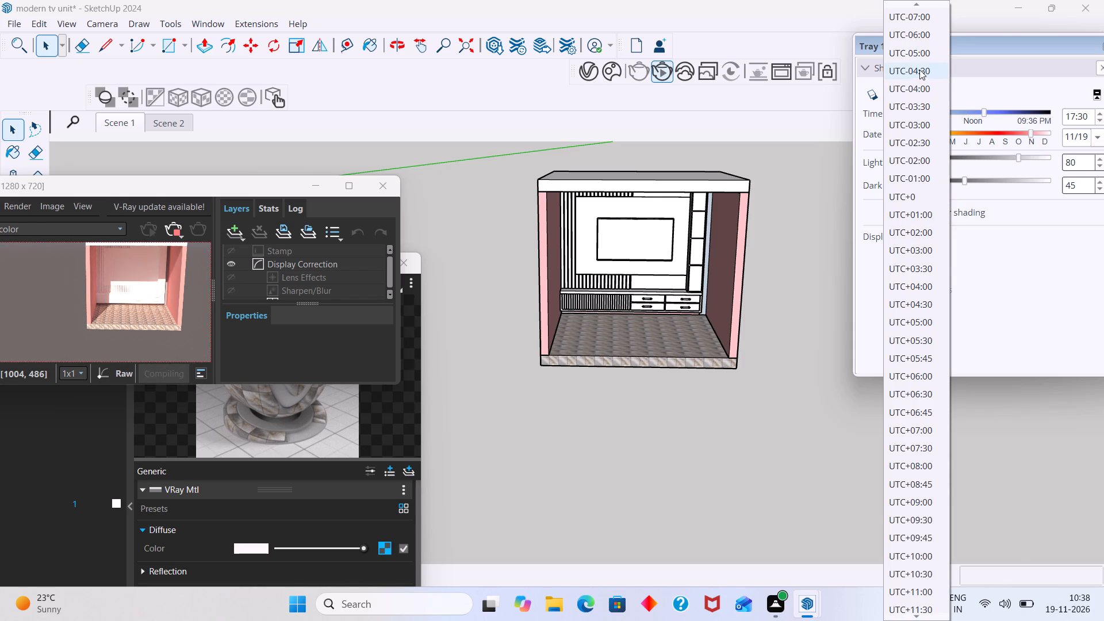
pyautogui.click(917, 46)
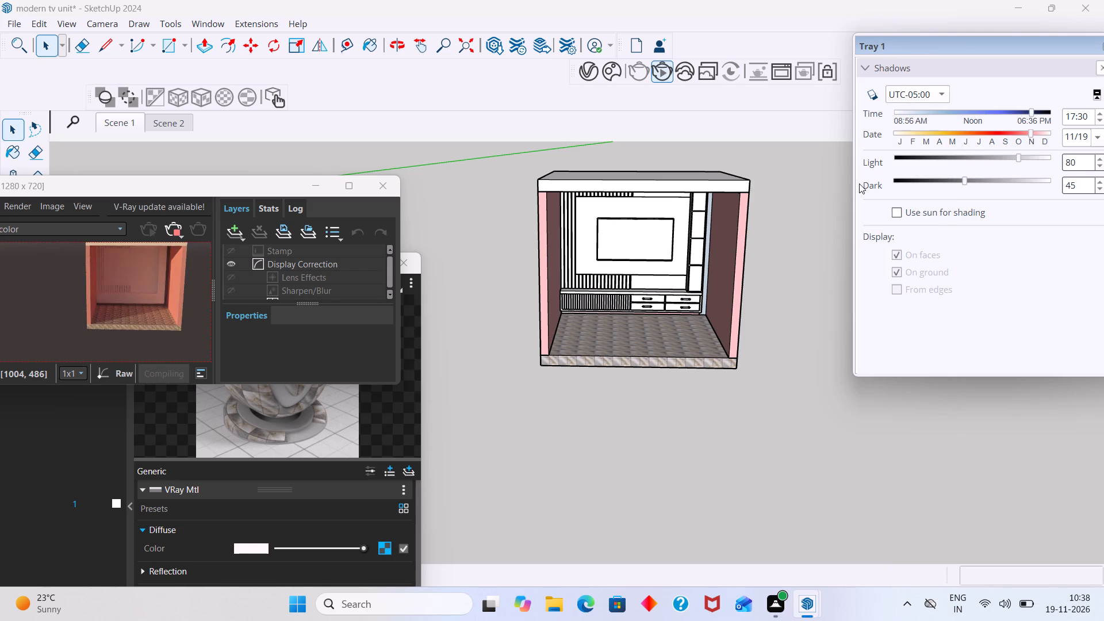
pyautogui.scroll(3, 129, 323)
pyautogui.scroll(-3, 138, 321)
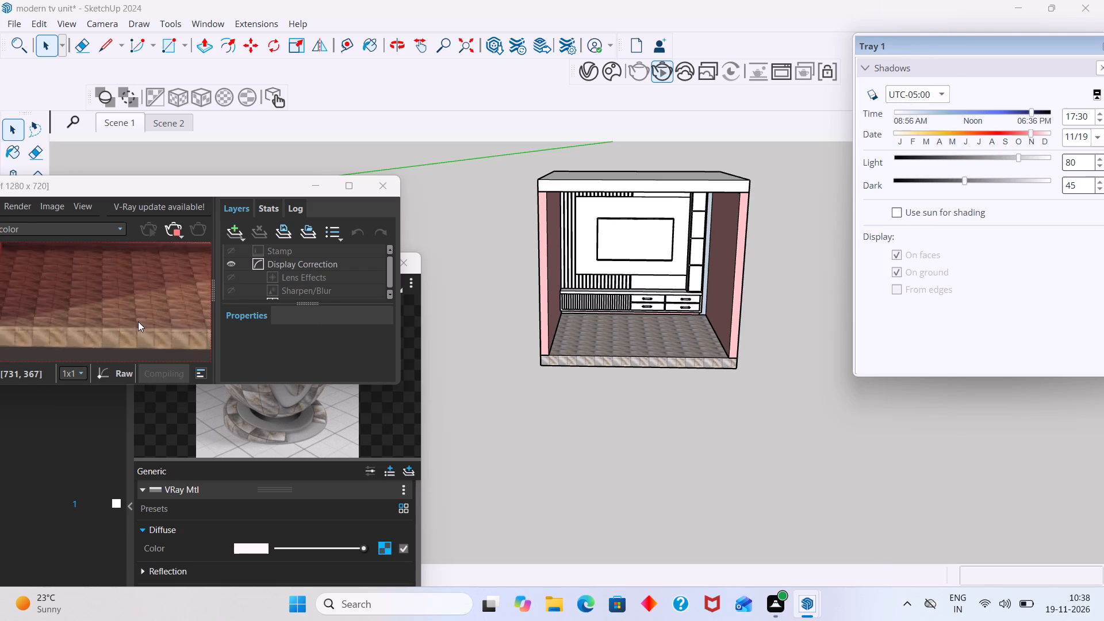
pyautogui.scroll(-1, 138, 321)
pyautogui.moveTo(155, 329); pyautogui.dragTo(136, 336, button='middle')
pyautogui.scroll(1, 143, 320)
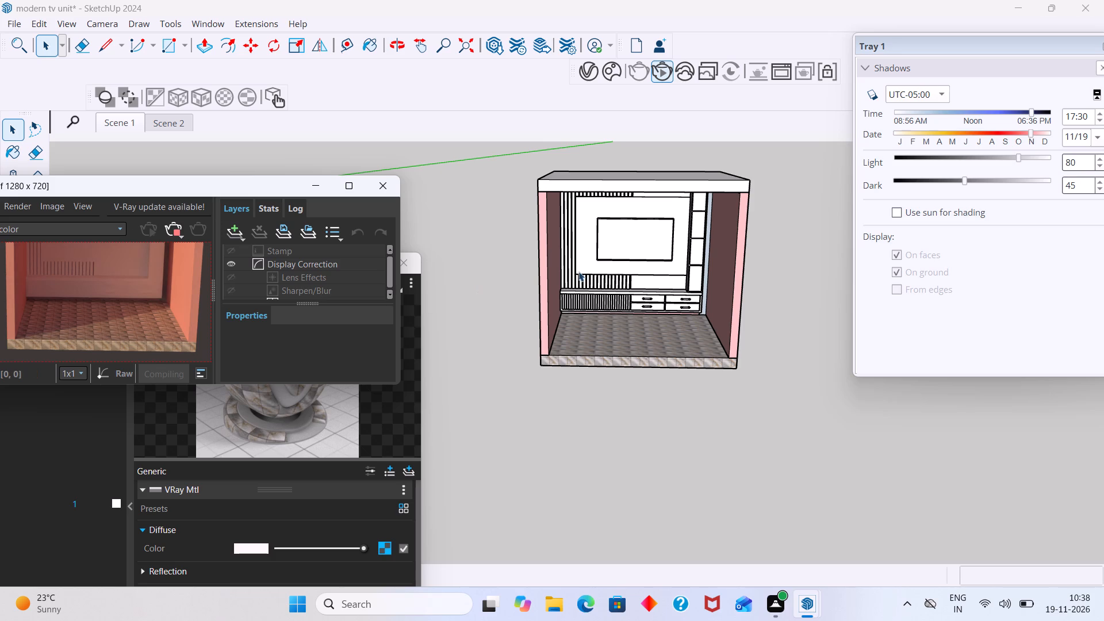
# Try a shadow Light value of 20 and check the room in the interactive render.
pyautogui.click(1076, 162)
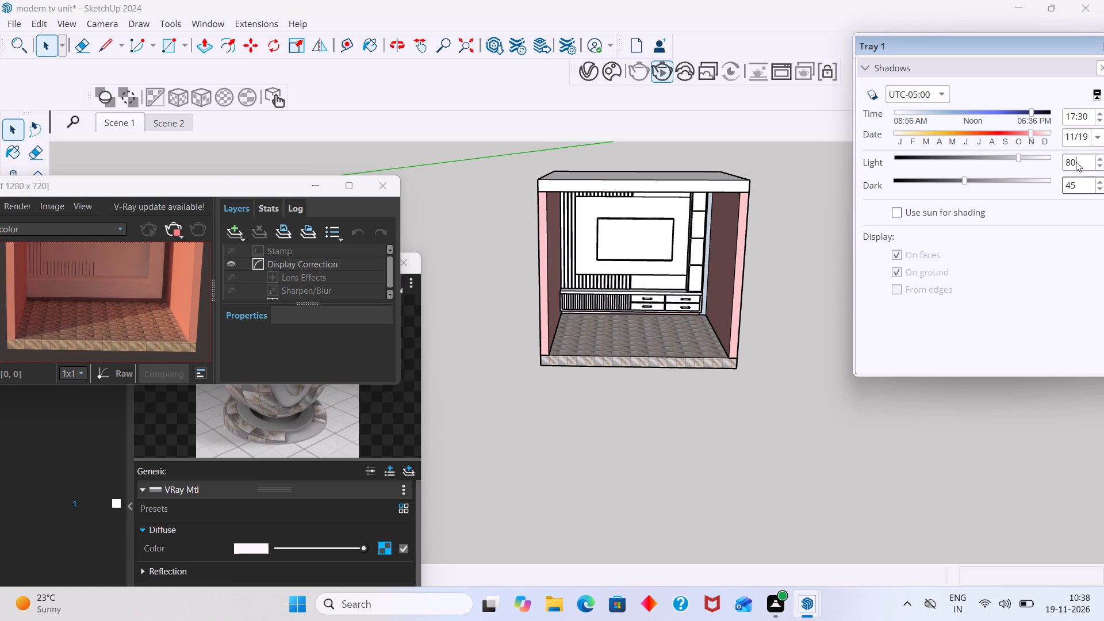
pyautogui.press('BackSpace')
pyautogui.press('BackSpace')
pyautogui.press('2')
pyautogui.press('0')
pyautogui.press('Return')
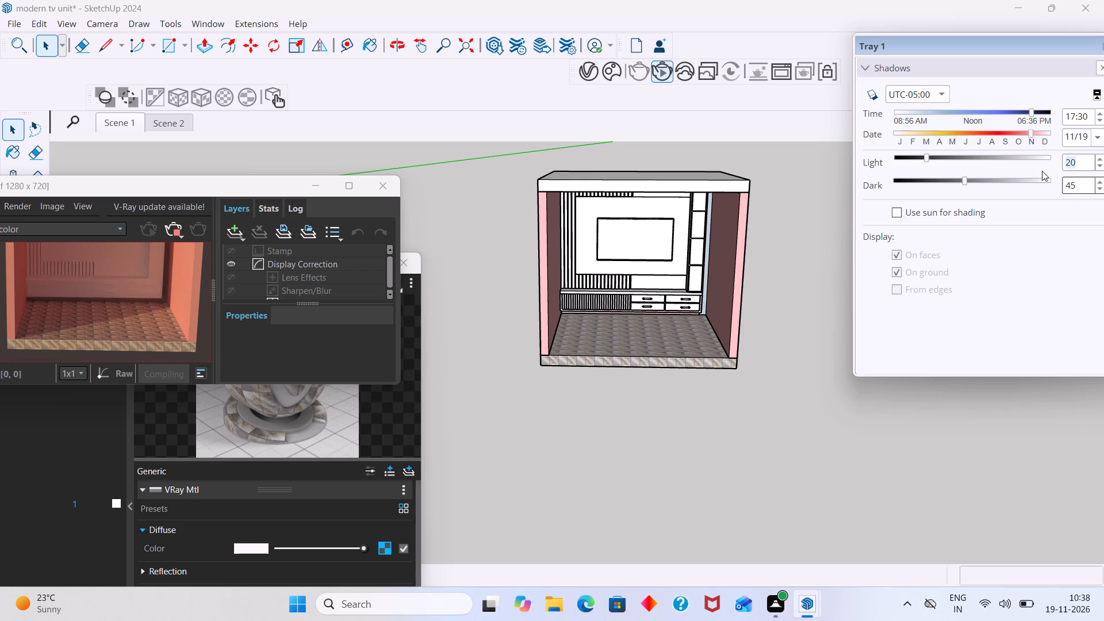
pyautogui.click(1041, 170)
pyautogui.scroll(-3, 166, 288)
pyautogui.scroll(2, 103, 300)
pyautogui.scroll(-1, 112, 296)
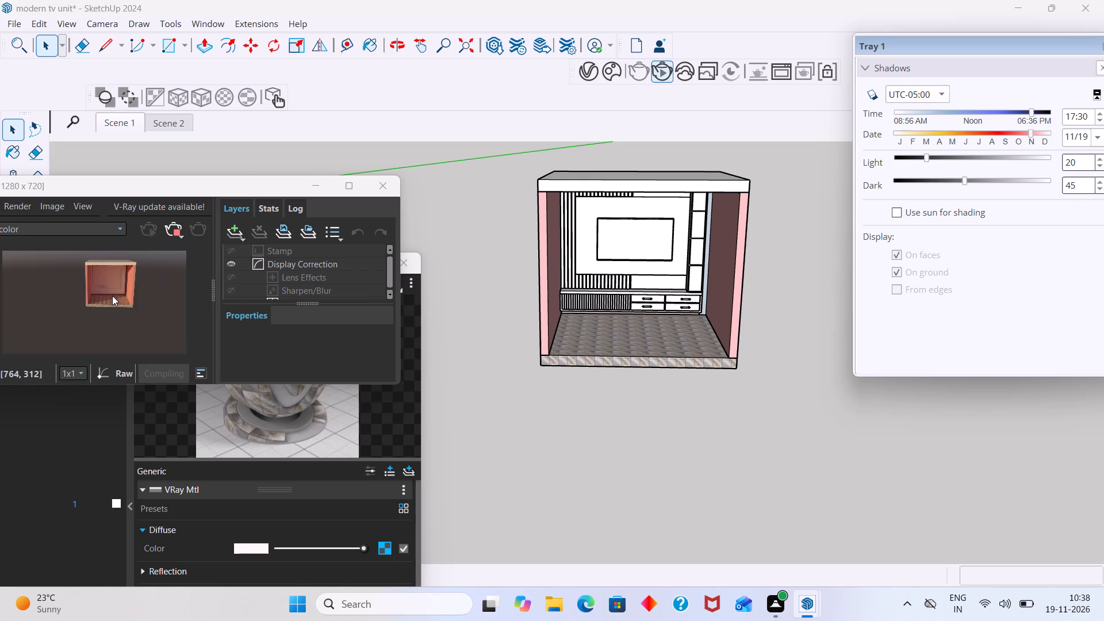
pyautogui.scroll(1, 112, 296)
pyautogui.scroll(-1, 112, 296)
# Set the shadow Light value to 60.
pyautogui.click(1075, 164)
pyautogui.press('0')
pyautogui.press('0')
pyautogui.press('BackSpace')
pyautogui.press('BackSpace')
pyautogui.press('6')
pyautogui.press('0')
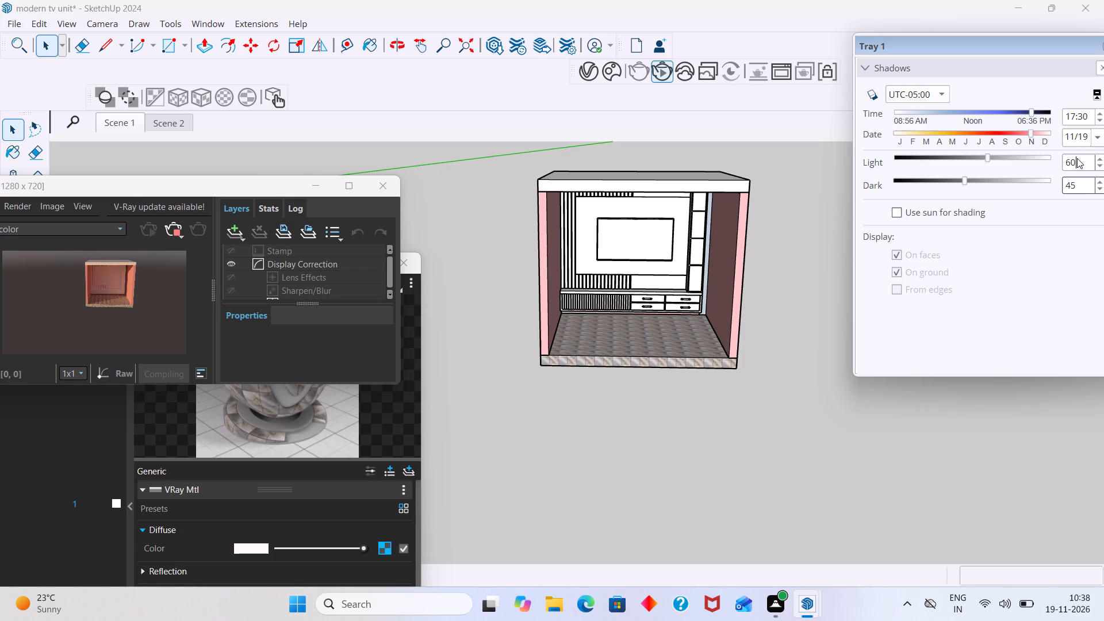
pyautogui.press('Return')
pyautogui.press('Return')
pyautogui.click(1052, 168)
# Examine the room's floor, side walls and slatted back wall in the interactive render, both close up and as a whole.
pyautogui.scroll(4, 94, 303)
pyautogui.scroll(-2, 128, 294)
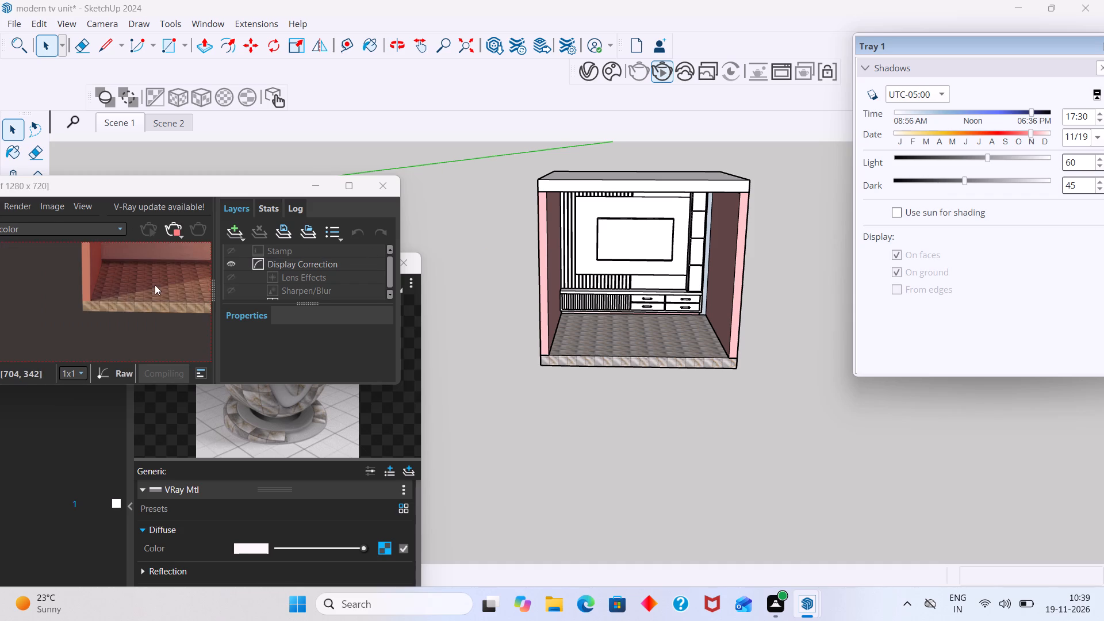
pyautogui.scroll(-2, 155, 285)
pyautogui.moveTo(148, 283); pyautogui.dragTo(125, 294, button='middle')
pyautogui.moveTo(120, 296); pyautogui.dragTo(108, 304, button='middle')
pyautogui.scroll(2, 109, 292)
pyautogui.moveTo(112, 290); pyautogui.dragTo(76, 308)
pyautogui.scroll(-4, 95, 297)
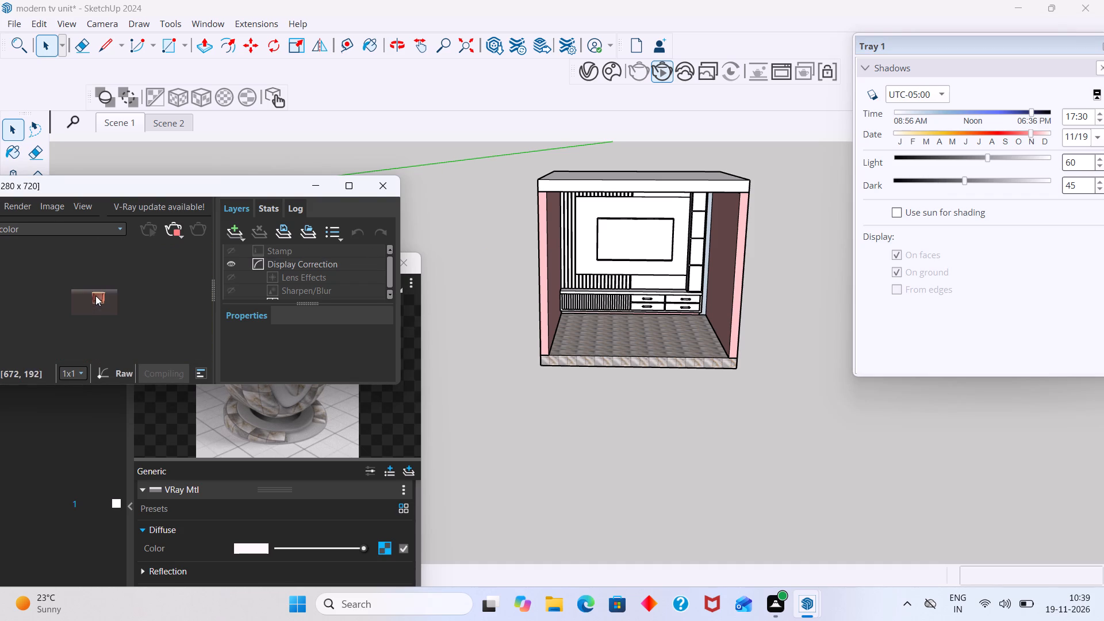
pyautogui.scroll(3, 97, 291)
pyautogui.keyDown('shift'); pyautogui.moveTo(110, 291); pyautogui.dragTo(85, 320, button='middle'); pyautogui.keyUp('shift')
pyautogui.scroll(4, 96, 308)
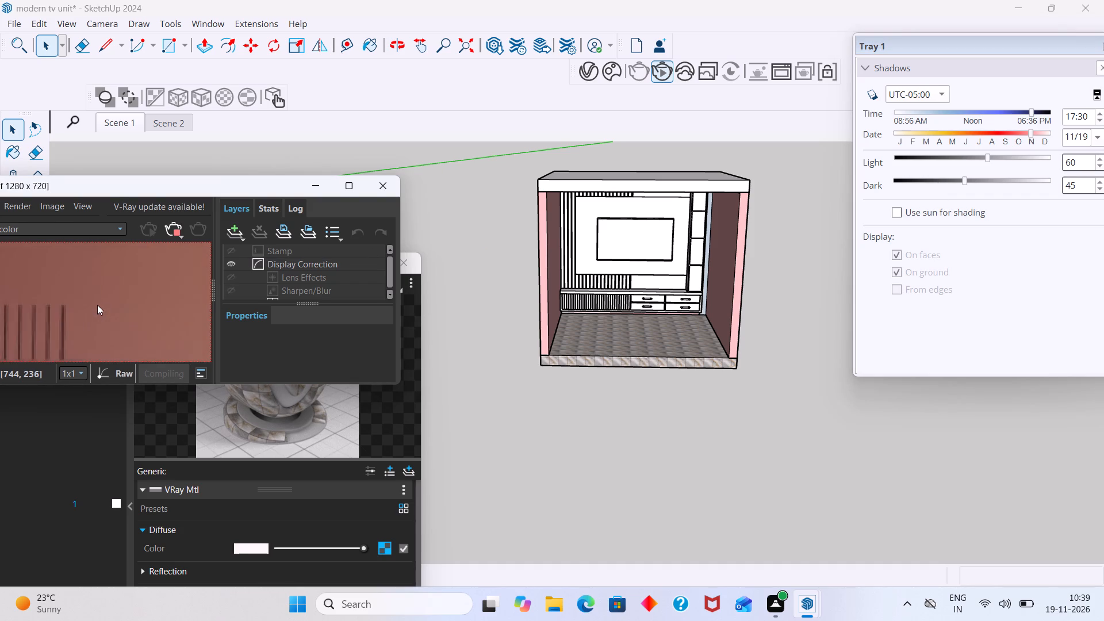
pyautogui.scroll(-5, 104, 305)
pyautogui.moveTo(122, 313); pyautogui.dragTo(204, 322, button='middle')
pyautogui.moveTo(144, 310); pyautogui.dragTo(187, 316, button='middle')
pyautogui.scroll(2, 124, 295)
pyautogui.moveTo(131, 300); pyautogui.dragTo(144, 310, button='middle')
pyautogui.scroll(-3, 141, 312)
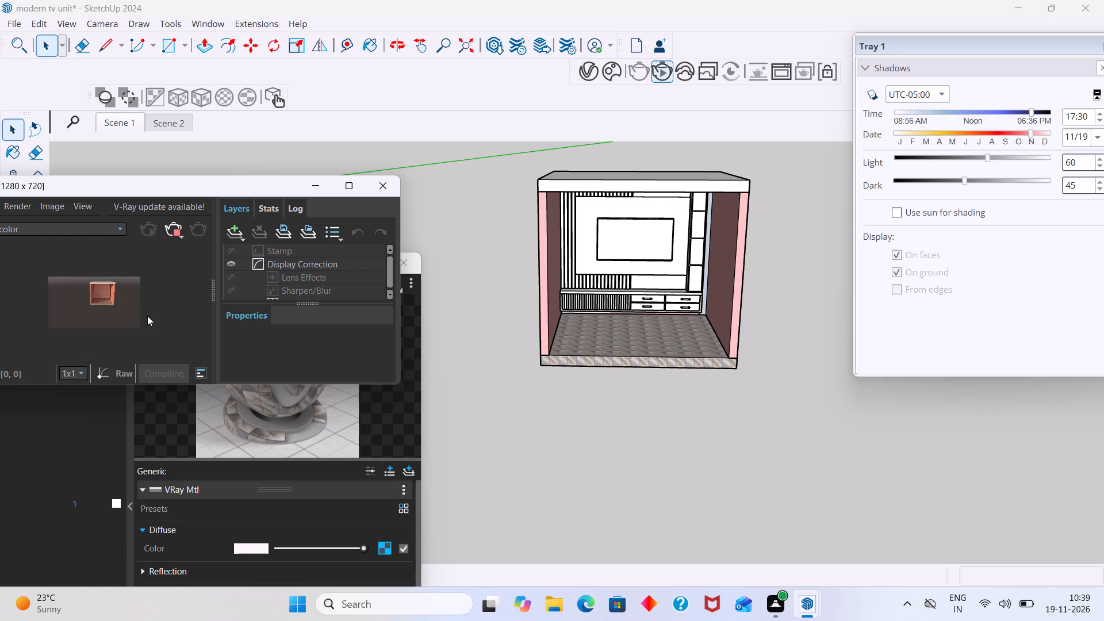
pyautogui.scroll(3, 119, 302)
pyautogui.moveTo(134, 301); pyautogui.dragTo(159, 315, button='middle')
pyautogui.moveTo(156, 313); pyautogui.dragTo(185, 315)
pyautogui.moveTo(163, 315); pyautogui.dragTo(187, 321)
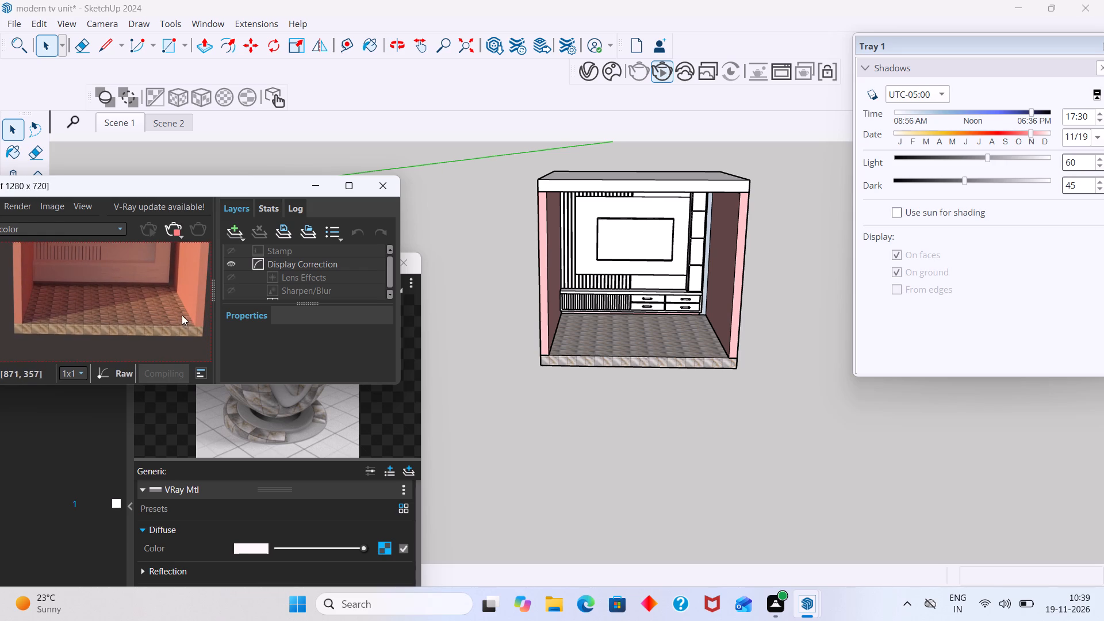
pyautogui.scroll(-1, 132, 302)
pyautogui.moveTo(131, 302); pyautogui.dragTo(117, 323, button='middle')
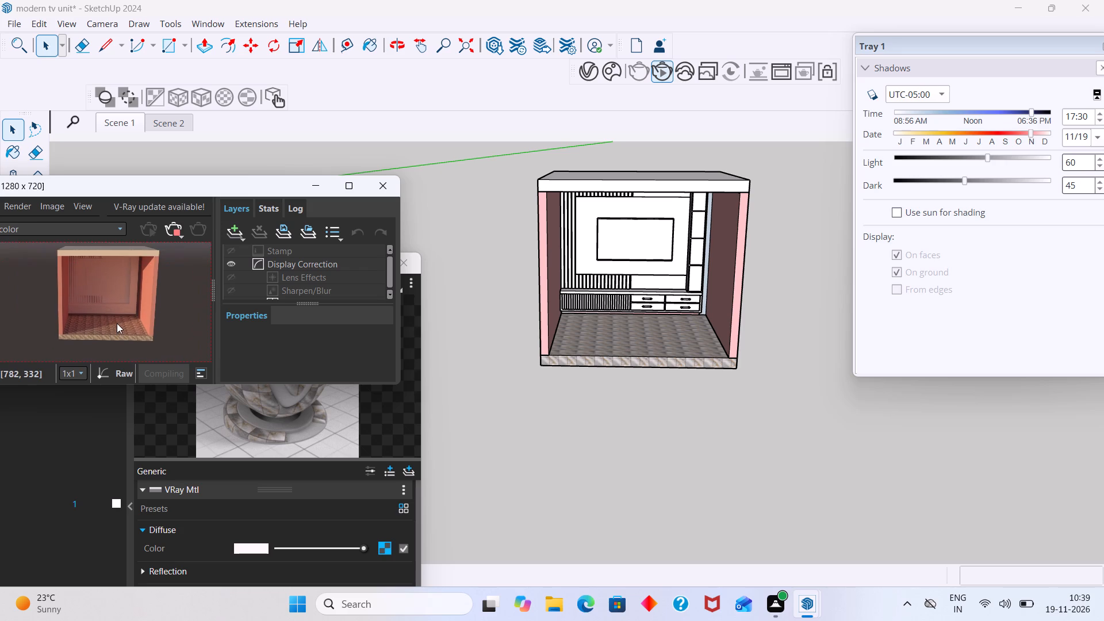
pyautogui.moveTo(117, 323); pyautogui.dragTo(116, 324, button='middle')
# View the room from an angle showing its outer side wall, and examine the floor and side walls in the interactive render.
pyautogui.moveTo(561, 359); pyautogui.dragTo(630, 371)
pyautogui.click(591, 401)
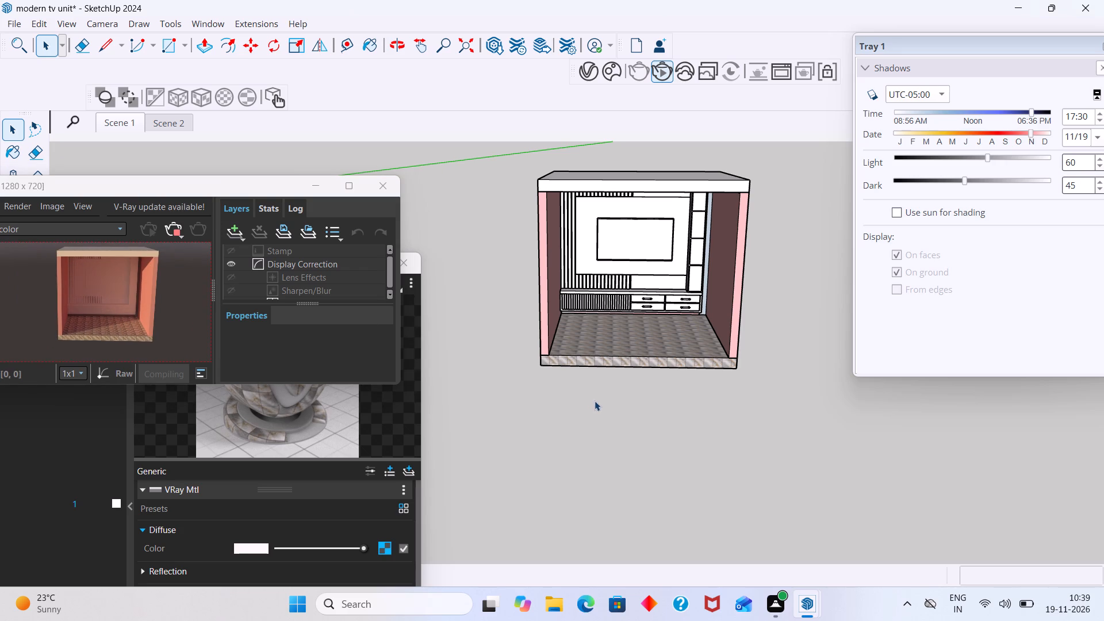
pyautogui.click(619, 386)
pyautogui.keyDown('shift'); pyautogui.moveTo(620, 379); pyautogui.dragTo(658, 384); pyautogui.keyUp('shift')
pyautogui.moveTo(634, 383); pyautogui.dragTo(732, 387, button='middle')
pyautogui.scroll(1, 91, 301)
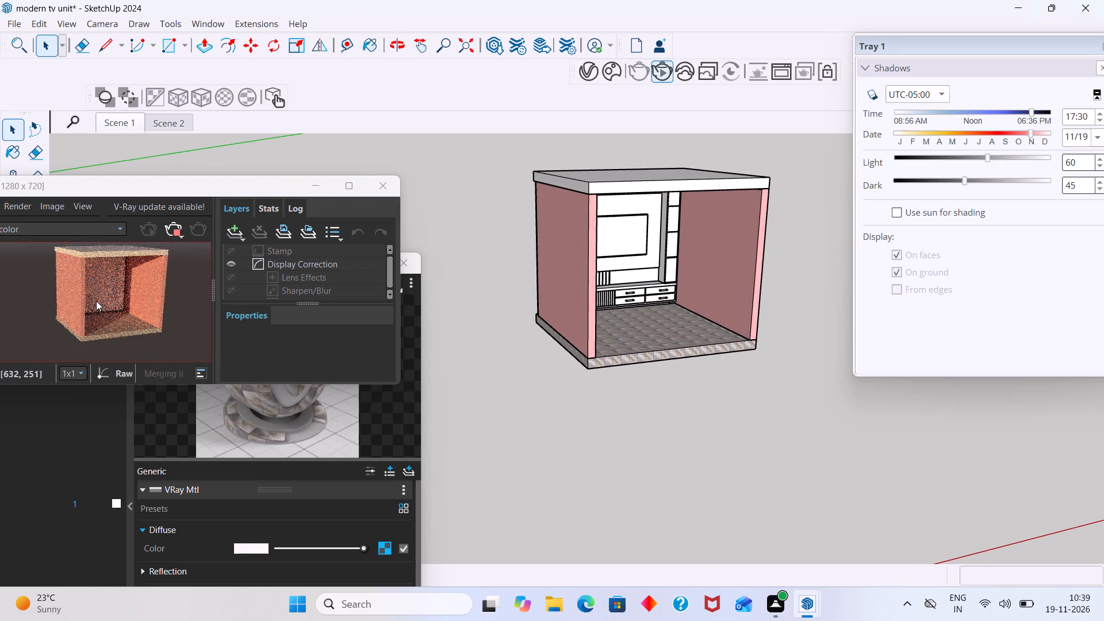
pyautogui.scroll(2, 96, 301)
pyautogui.scroll(-2, 121, 312)
pyautogui.keyDown('shift'); pyautogui.moveTo(144, 323); pyautogui.dragTo(144, 322, button='middle'); pyautogui.keyUp('shift')
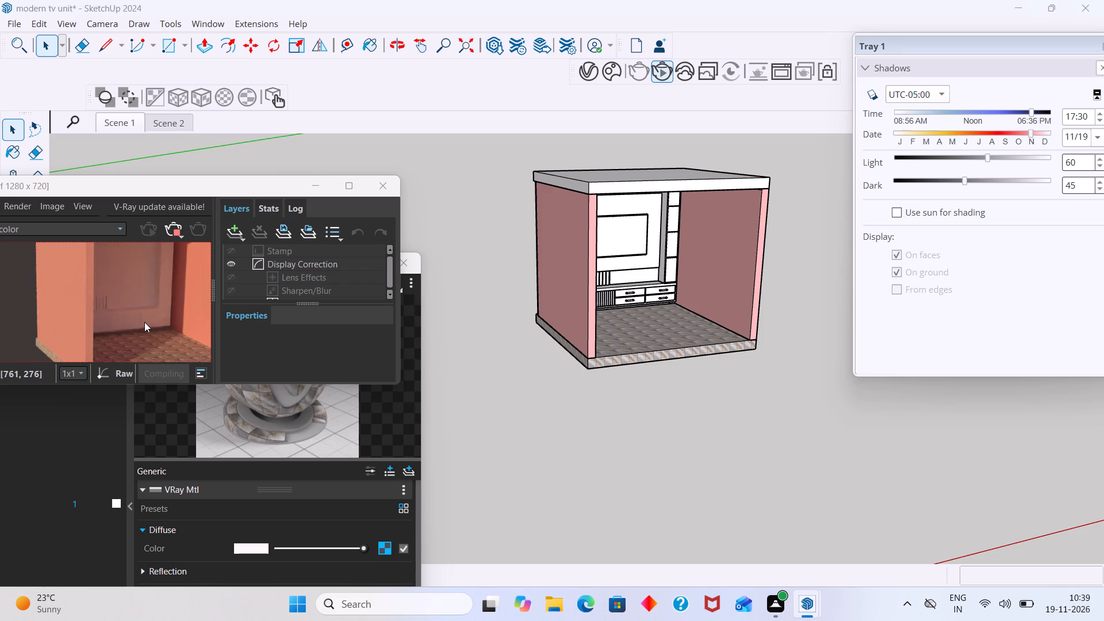
pyautogui.keyDown('shift'); pyautogui.moveTo(144, 322); pyautogui.dragTo(87, 312, button='middle'); pyautogui.keyUp('shift')
pyautogui.scroll(2, 91, 338)
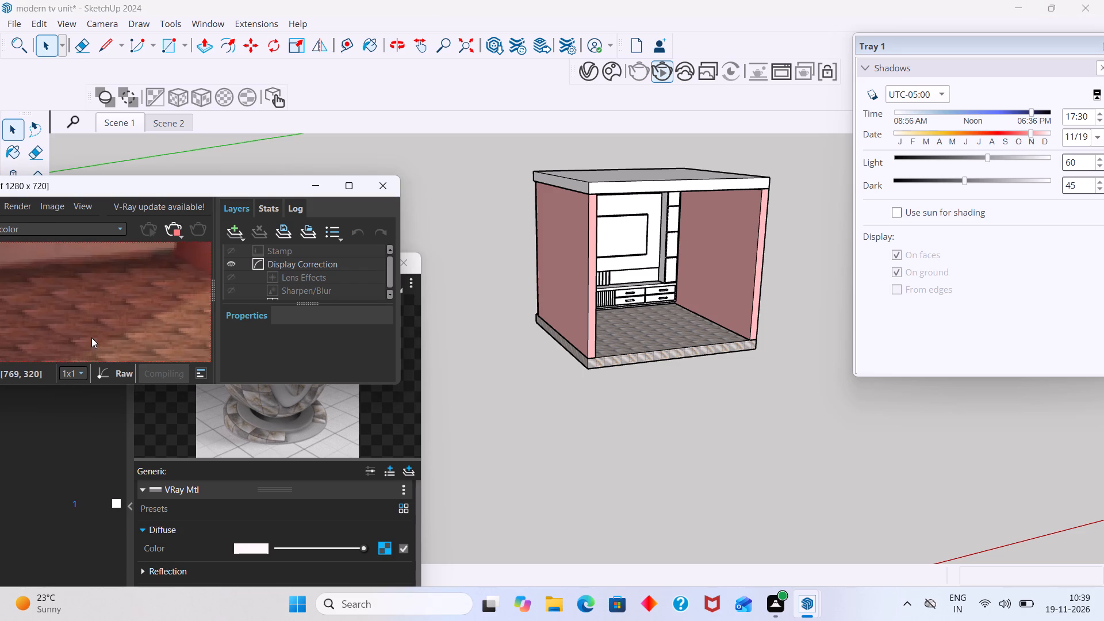
pyautogui.moveTo(93, 338); pyautogui.dragTo(123, 275, button='middle')
pyautogui.scroll(1, 106, 304)
pyautogui.scroll(-3, 112, 302)
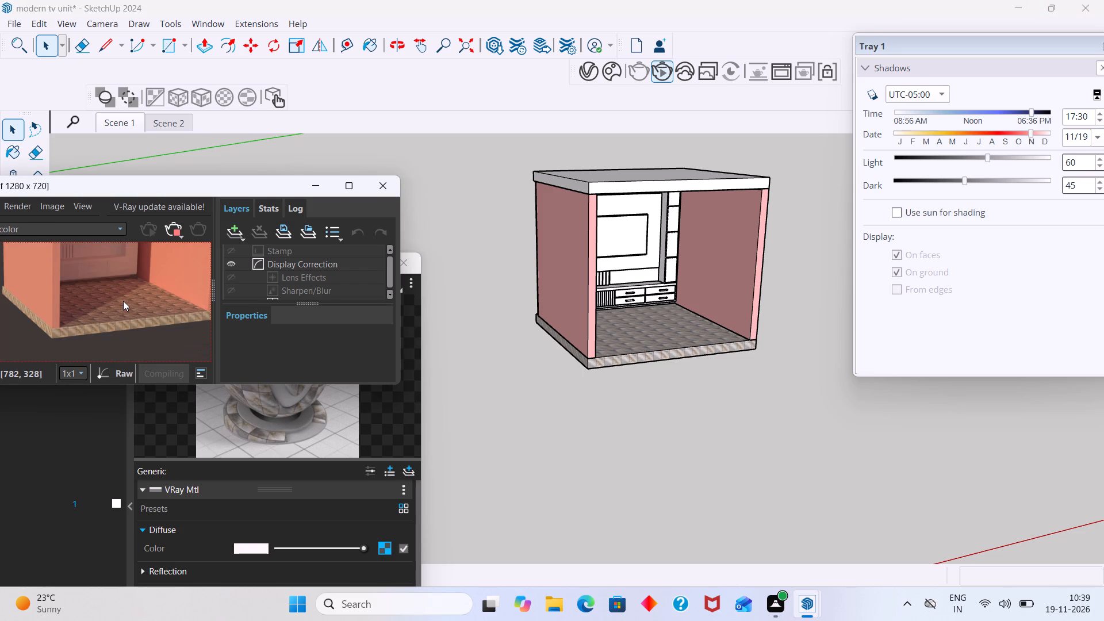
pyautogui.scroll(-1, 123, 301)
pyautogui.moveTo(124, 302); pyautogui.dragTo(102, 343, button='middle')
pyautogui.scroll(1, 104, 323)
pyautogui.moveTo(96, 323); pyautogui.dragTo(82, 323, button='middle')
pyautogui.keyDown('shift'); pyautogui.moveTo(83, 323); pyautogui.dragTo(153, 311, button='middle'); pyautogui.keyUp('shift')
pyautogui.scroll(-2, 153, 311)
pyautogui.scroll(1, 131, 298)
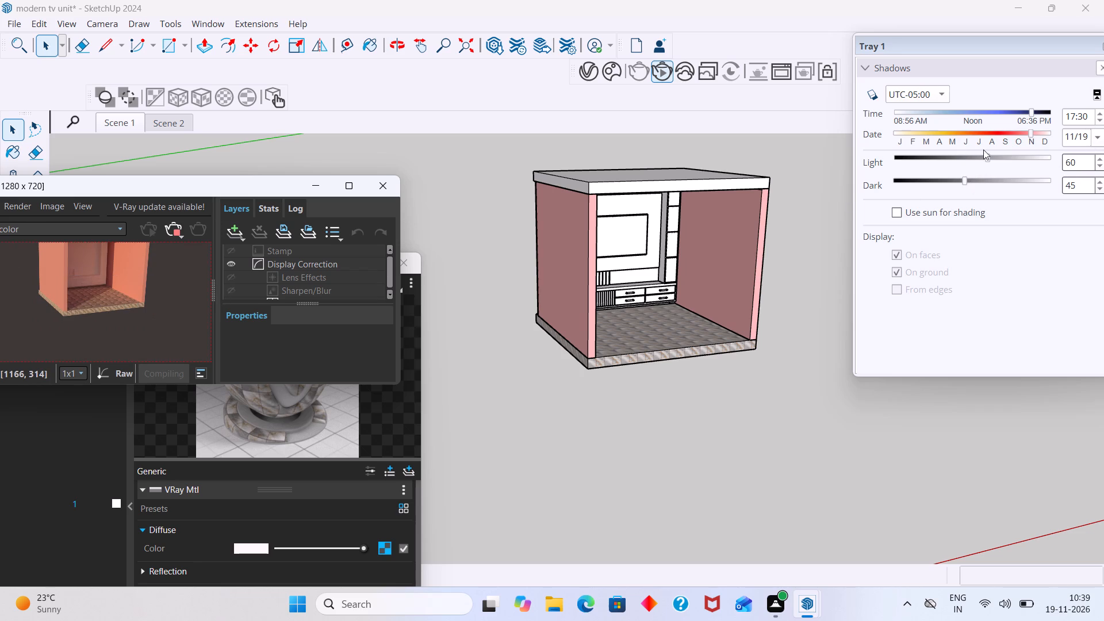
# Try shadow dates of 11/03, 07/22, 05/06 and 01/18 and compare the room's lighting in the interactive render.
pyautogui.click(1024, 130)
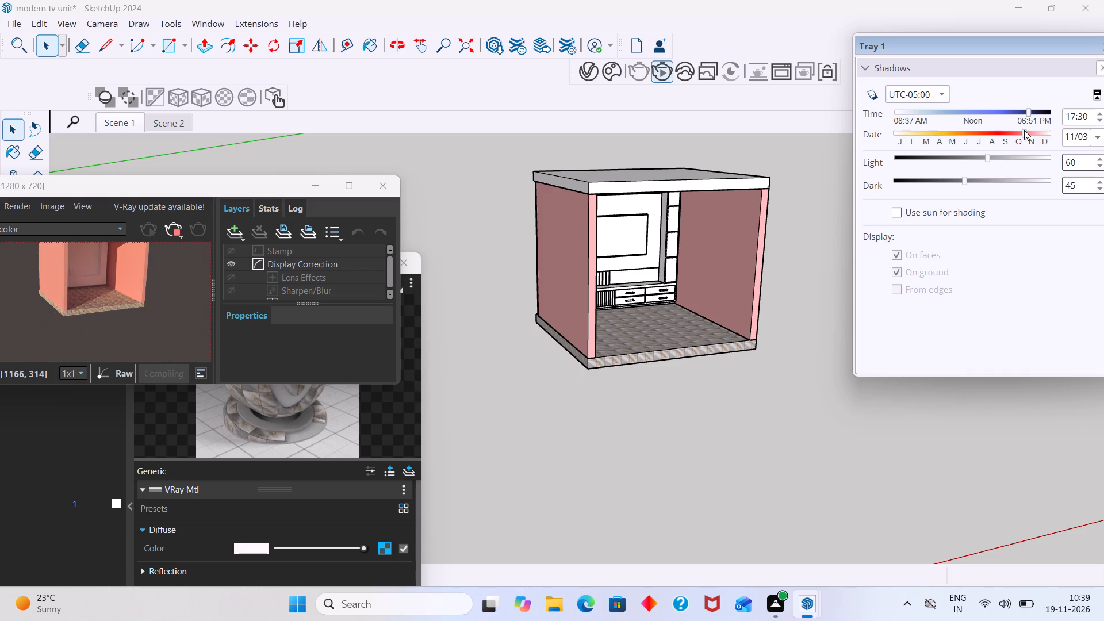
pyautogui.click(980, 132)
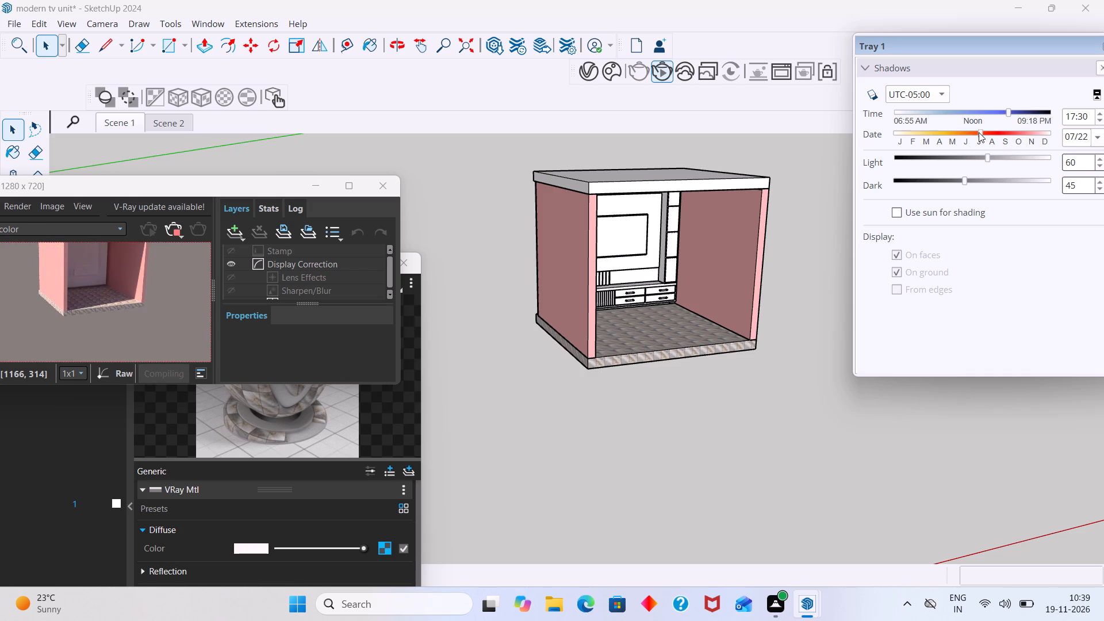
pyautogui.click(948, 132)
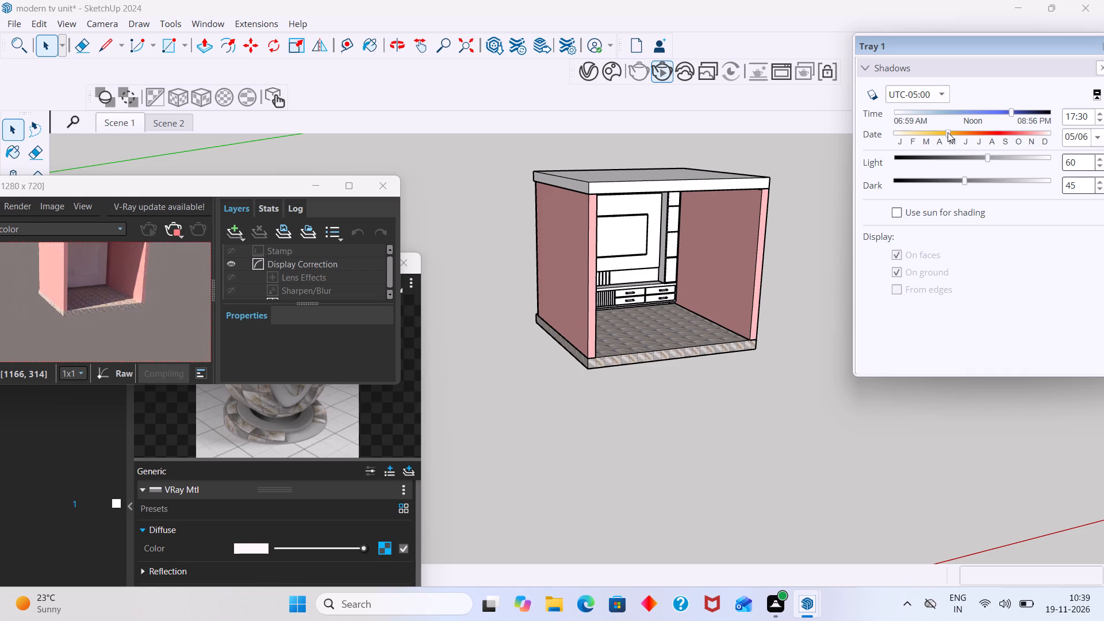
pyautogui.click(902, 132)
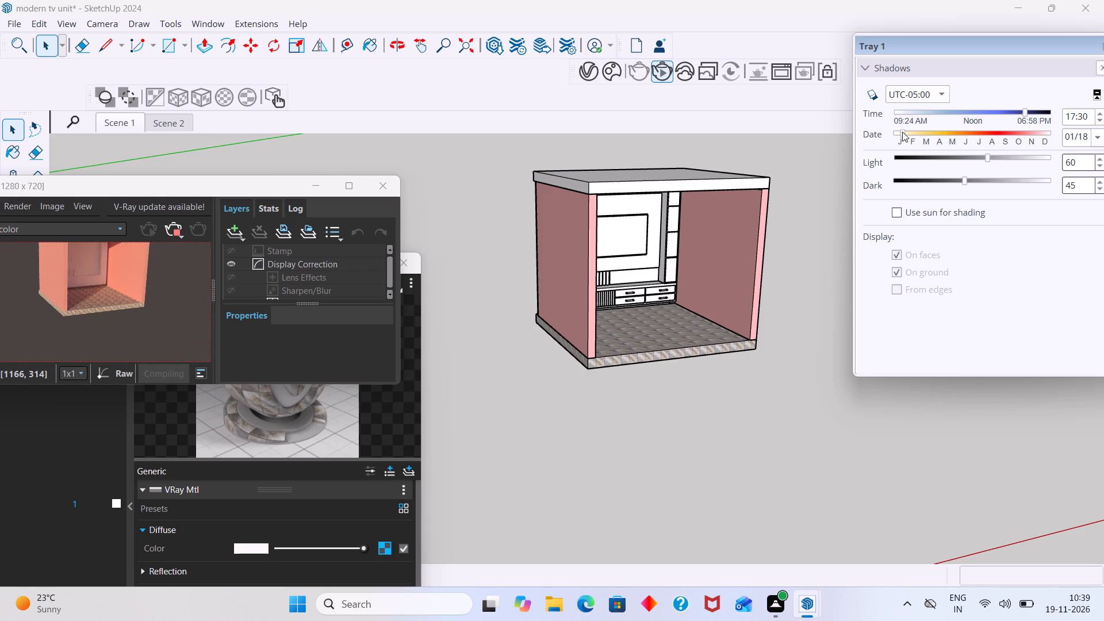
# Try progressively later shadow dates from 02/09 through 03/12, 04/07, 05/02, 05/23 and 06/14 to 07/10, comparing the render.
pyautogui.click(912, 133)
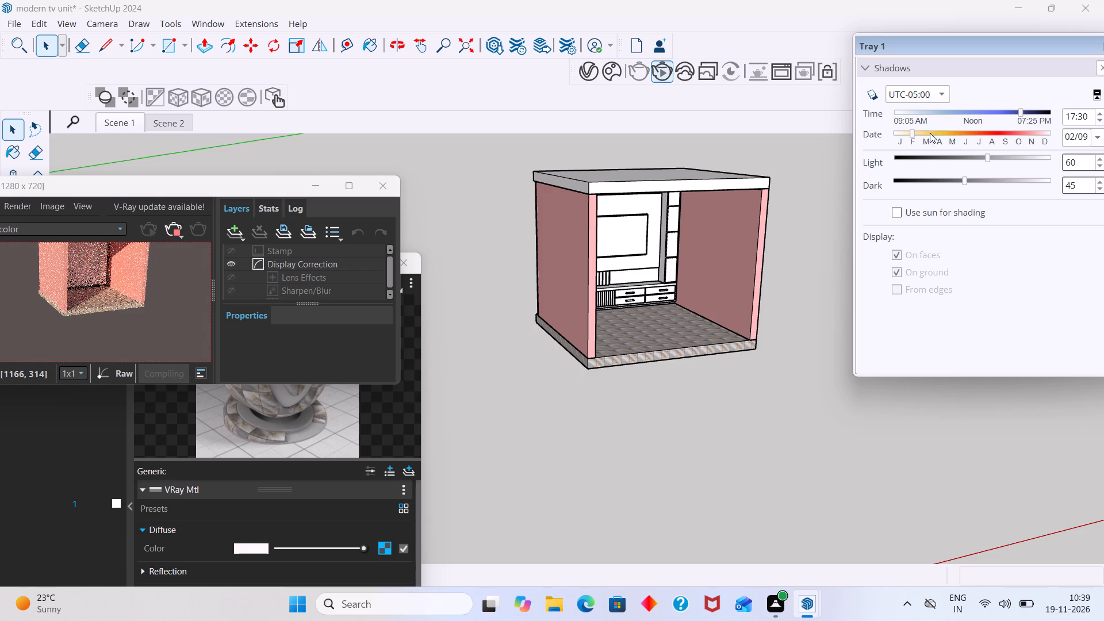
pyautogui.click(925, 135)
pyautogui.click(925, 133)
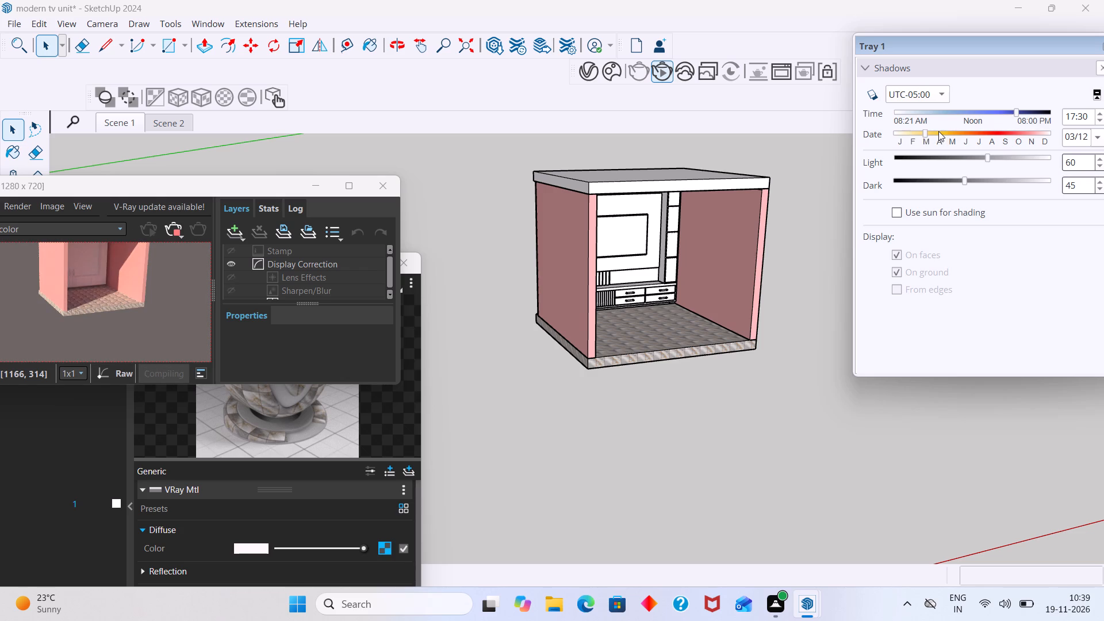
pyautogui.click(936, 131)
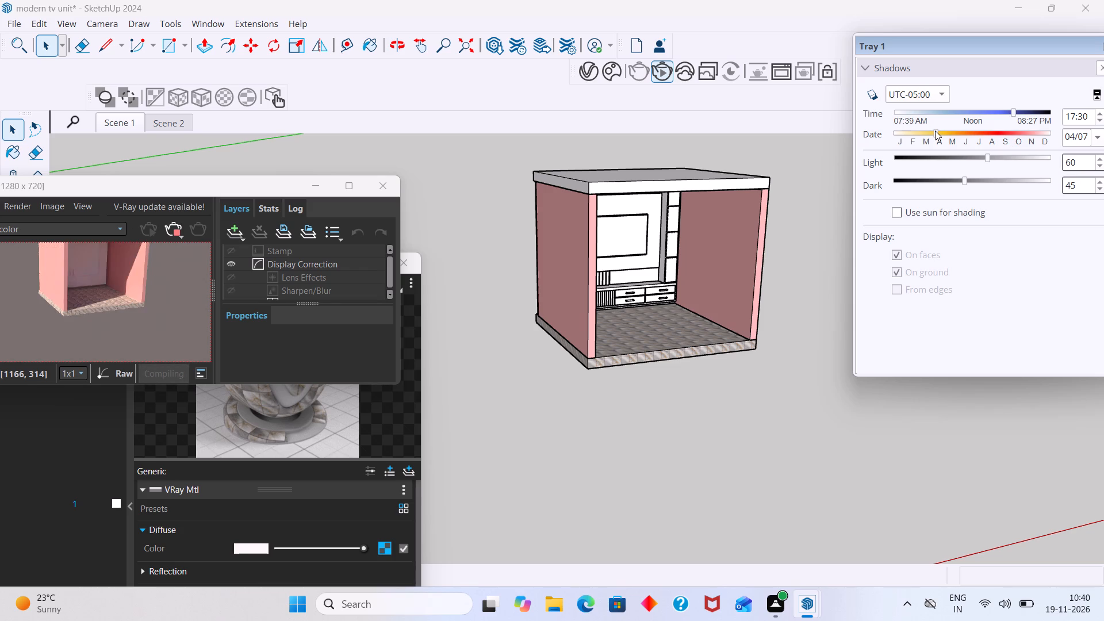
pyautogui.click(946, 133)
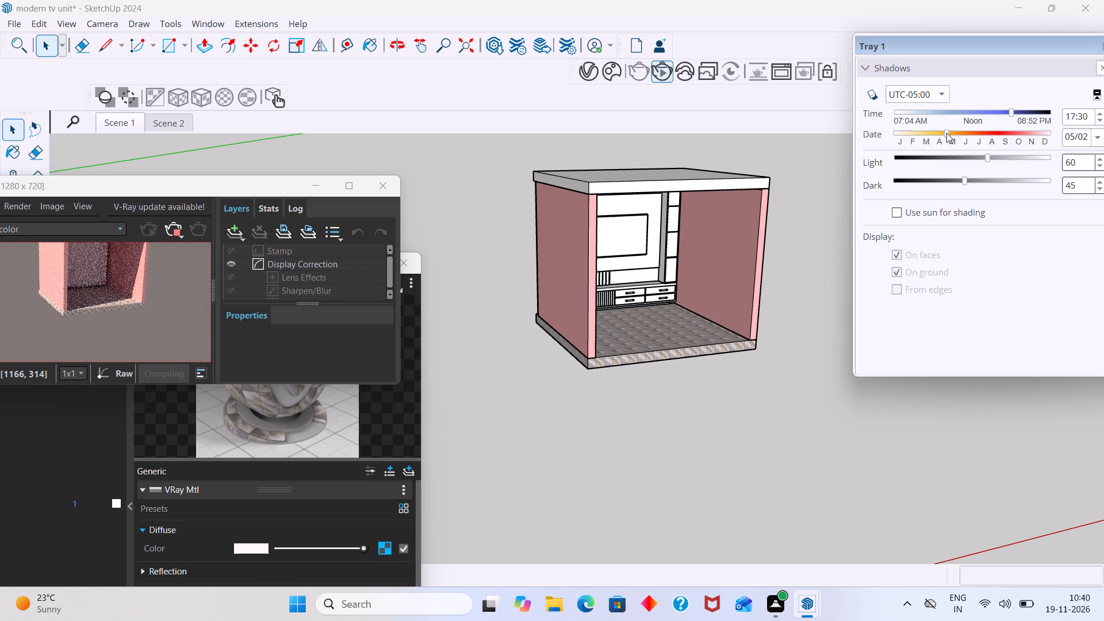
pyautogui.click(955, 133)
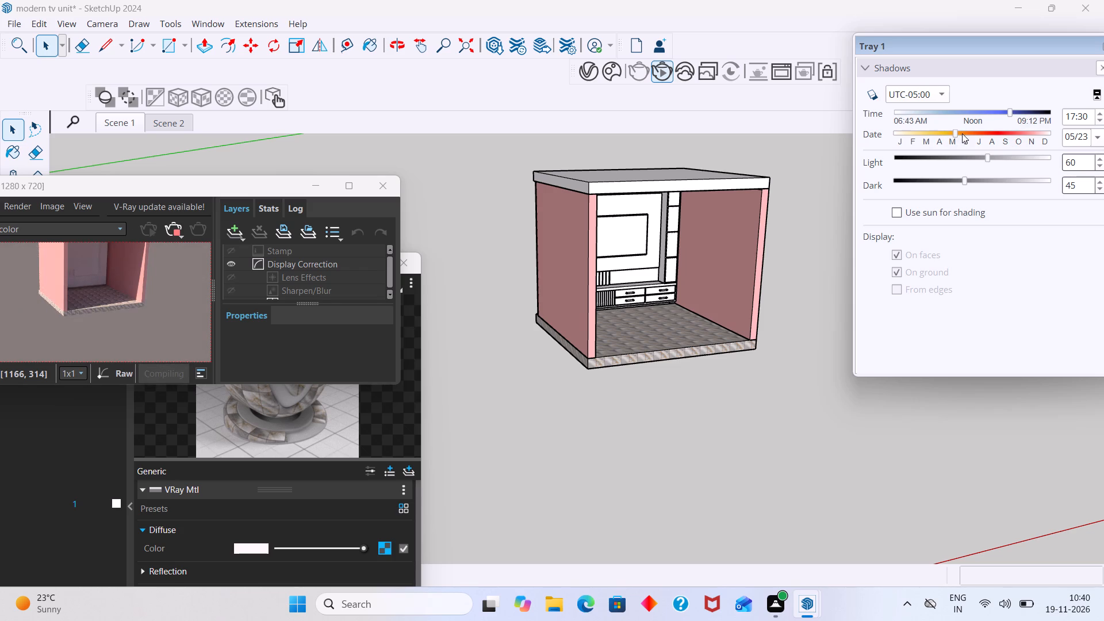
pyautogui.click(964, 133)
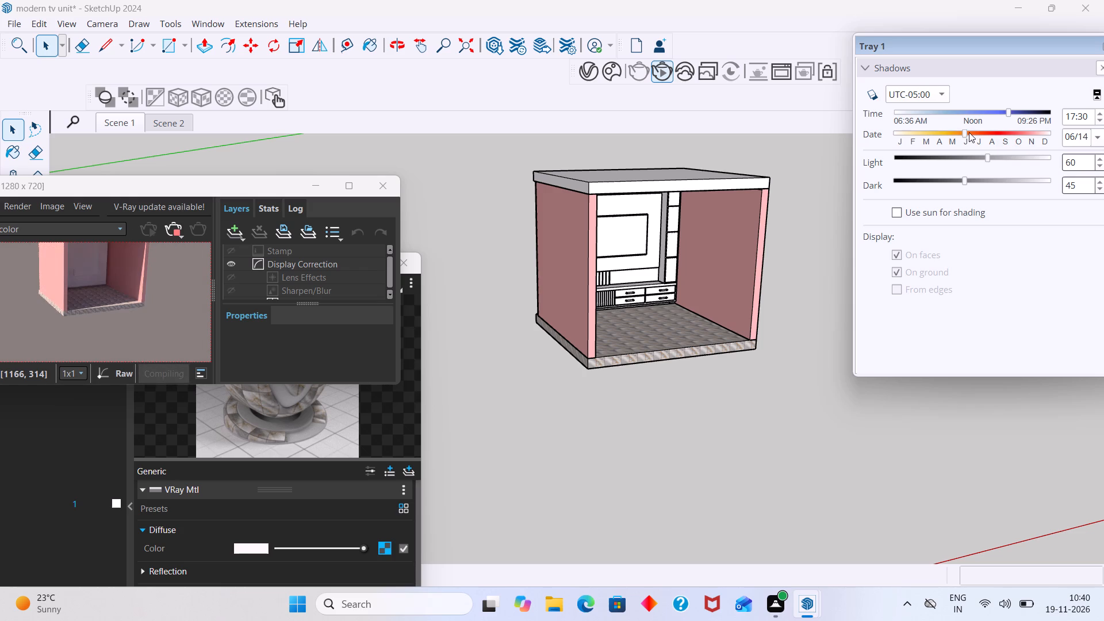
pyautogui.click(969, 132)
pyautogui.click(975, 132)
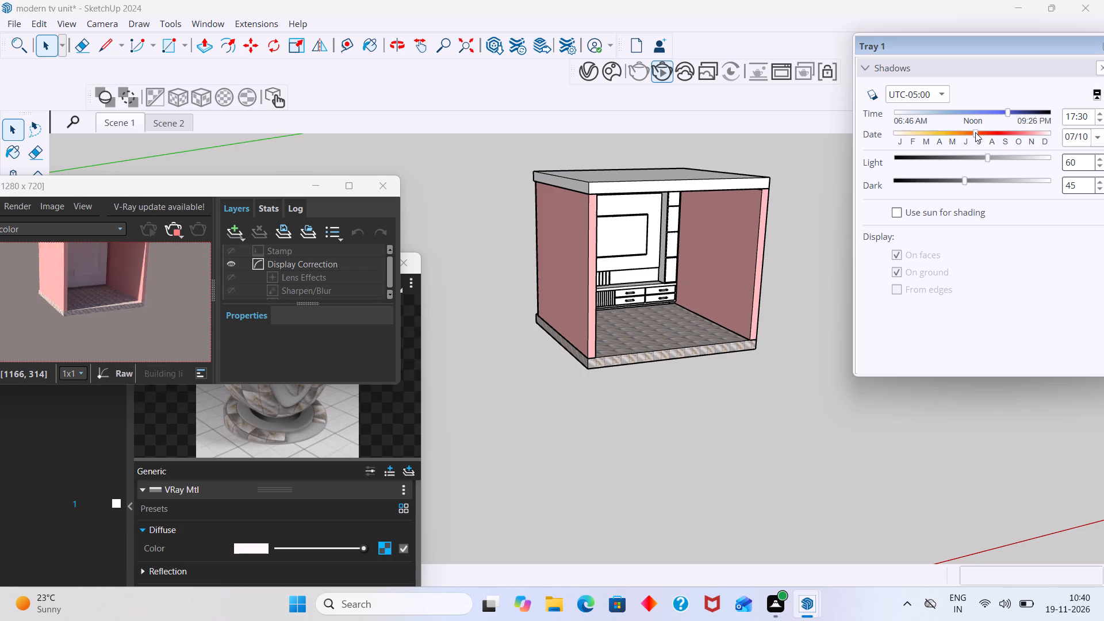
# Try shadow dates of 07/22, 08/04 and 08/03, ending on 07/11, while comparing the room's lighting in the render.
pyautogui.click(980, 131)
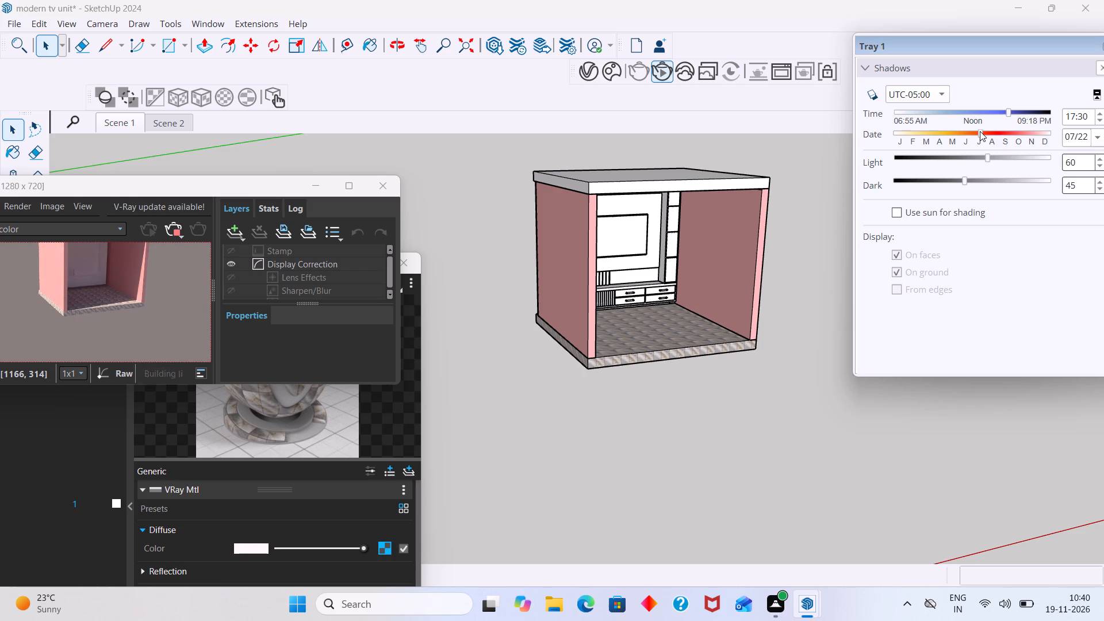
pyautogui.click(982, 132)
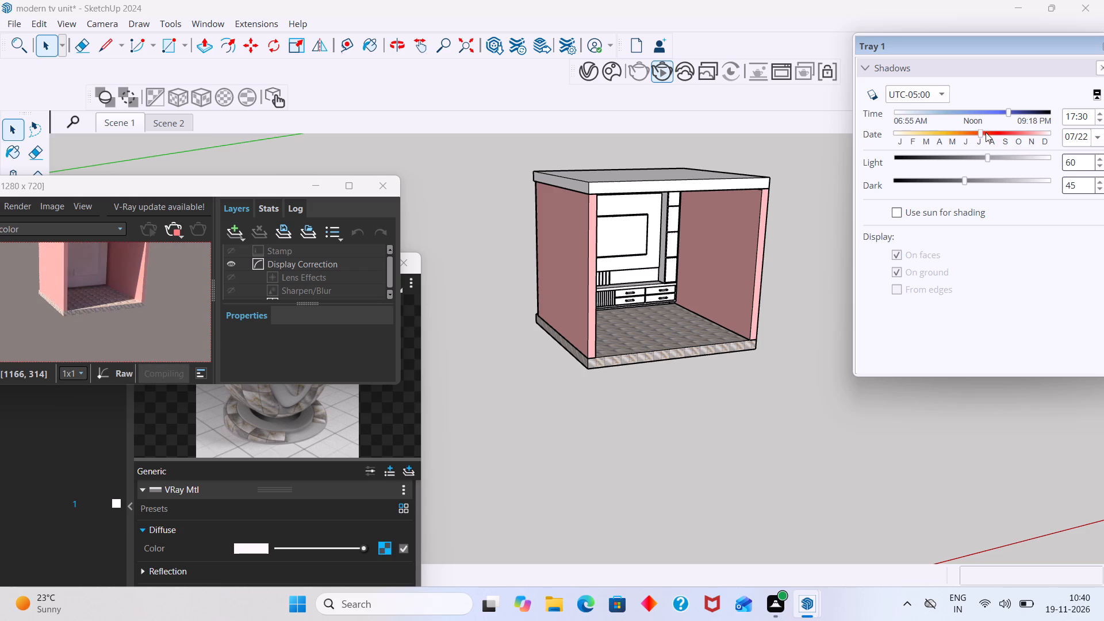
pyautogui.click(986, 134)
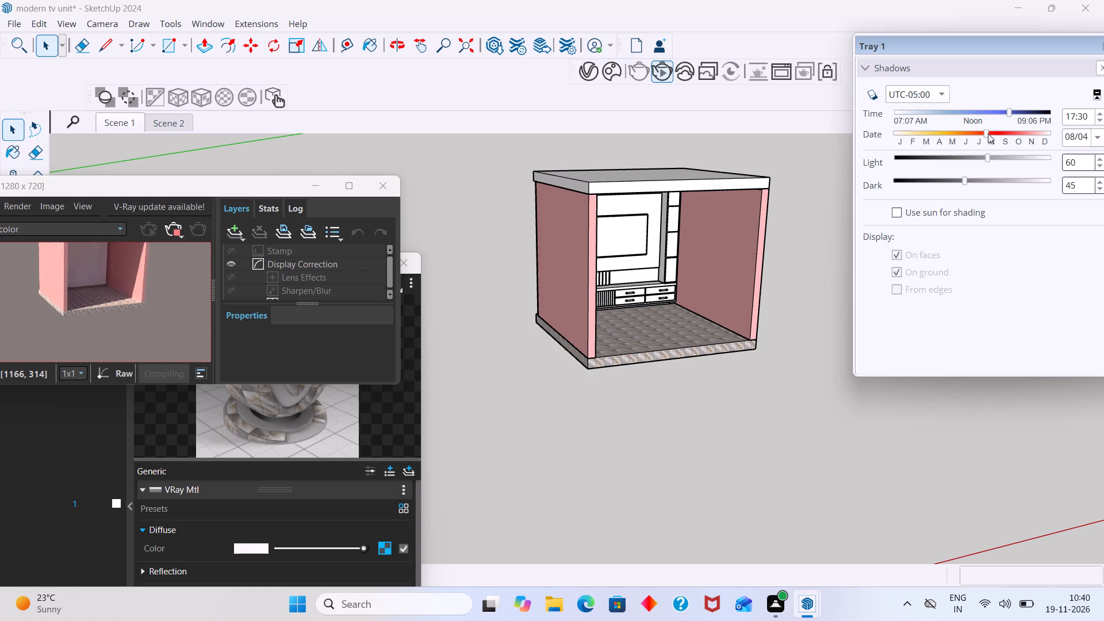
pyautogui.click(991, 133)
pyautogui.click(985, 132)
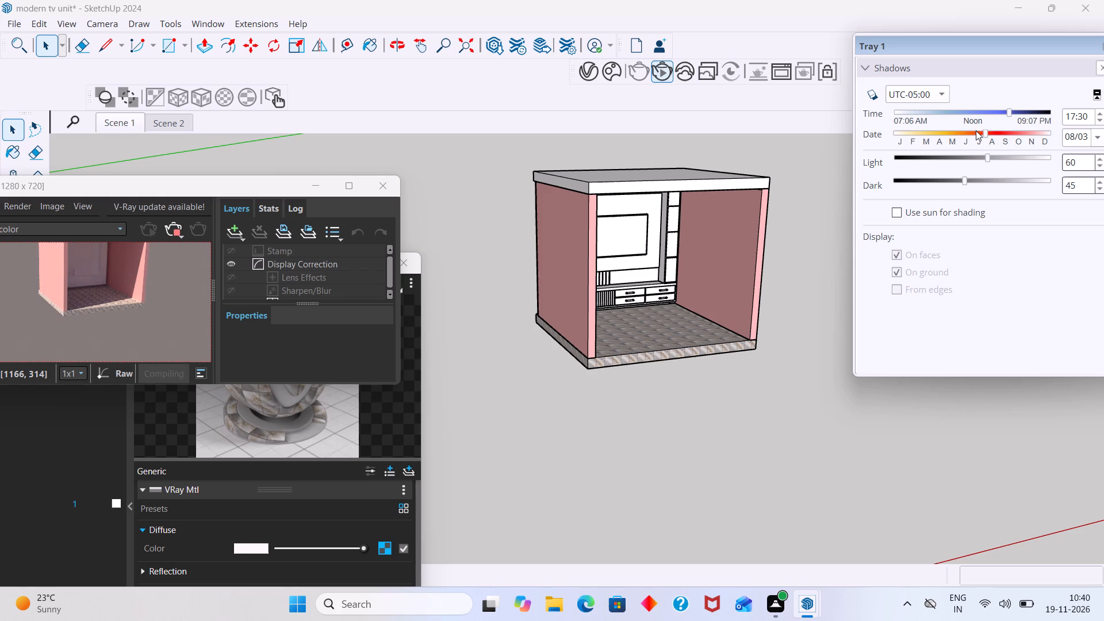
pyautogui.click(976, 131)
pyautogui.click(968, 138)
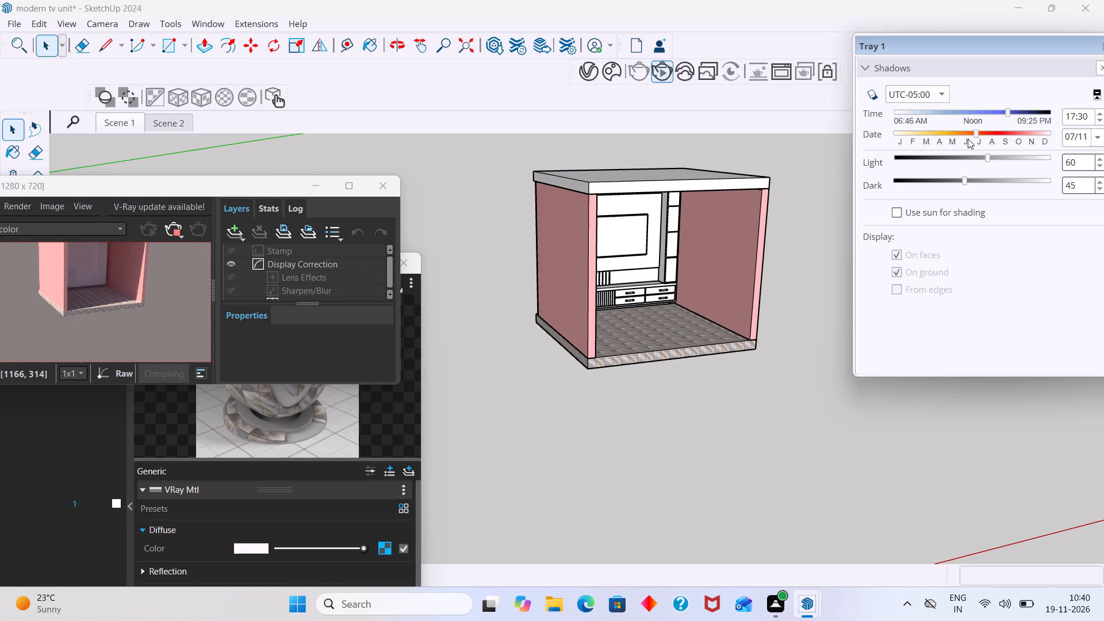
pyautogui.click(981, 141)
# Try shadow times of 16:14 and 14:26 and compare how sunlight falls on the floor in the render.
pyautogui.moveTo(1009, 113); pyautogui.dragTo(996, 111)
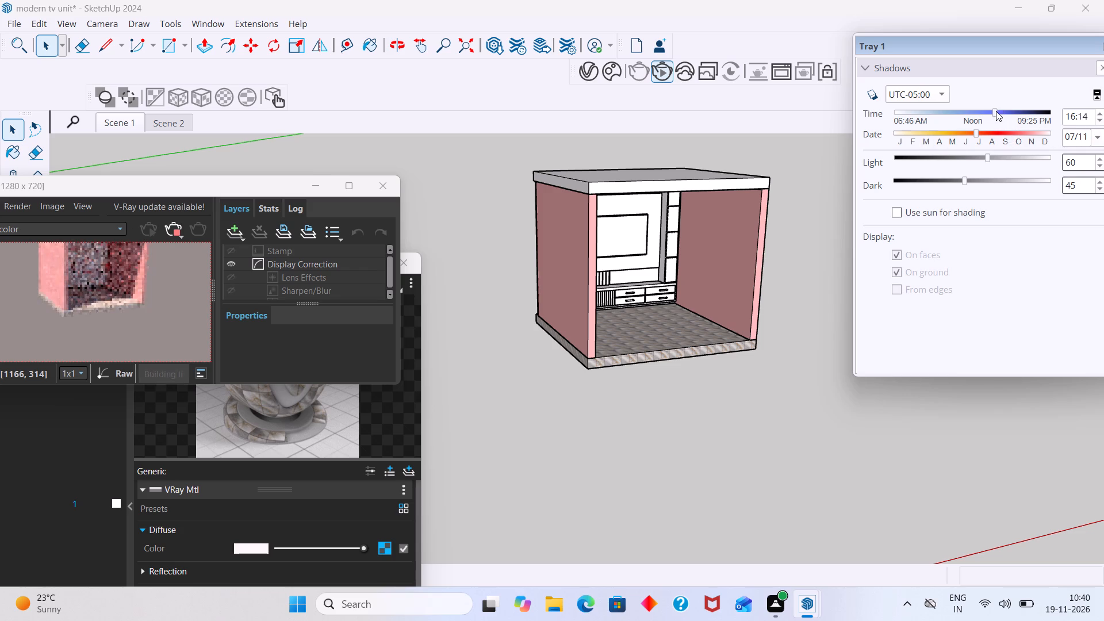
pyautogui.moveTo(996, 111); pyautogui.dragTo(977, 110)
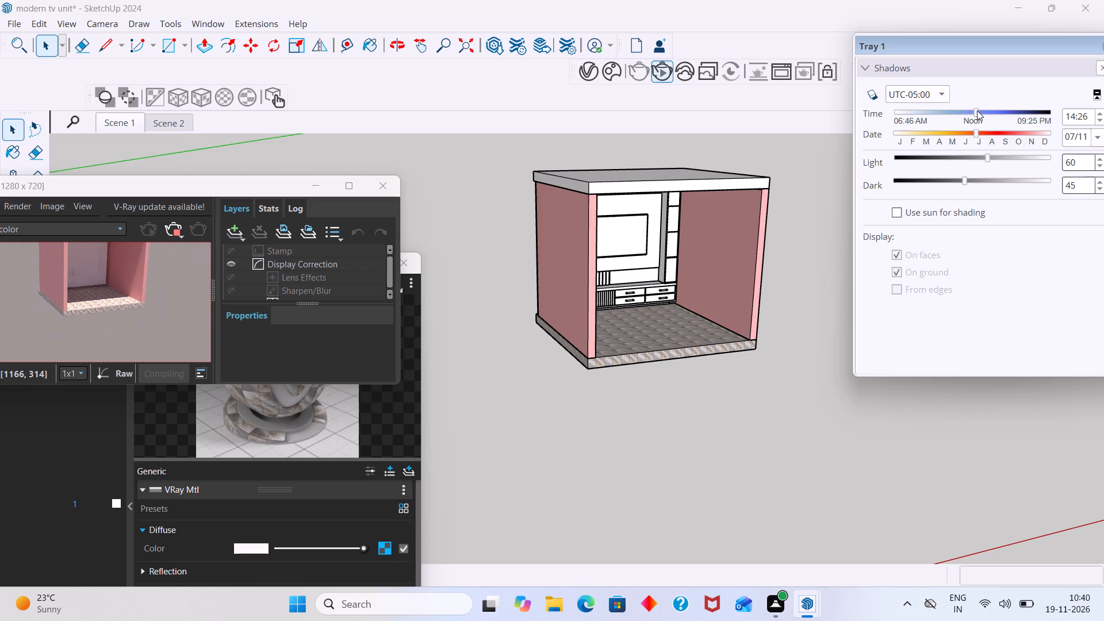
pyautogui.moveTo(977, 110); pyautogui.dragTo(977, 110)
# Set the shadow date to 08/08.
pyautogui.click(987, 132)
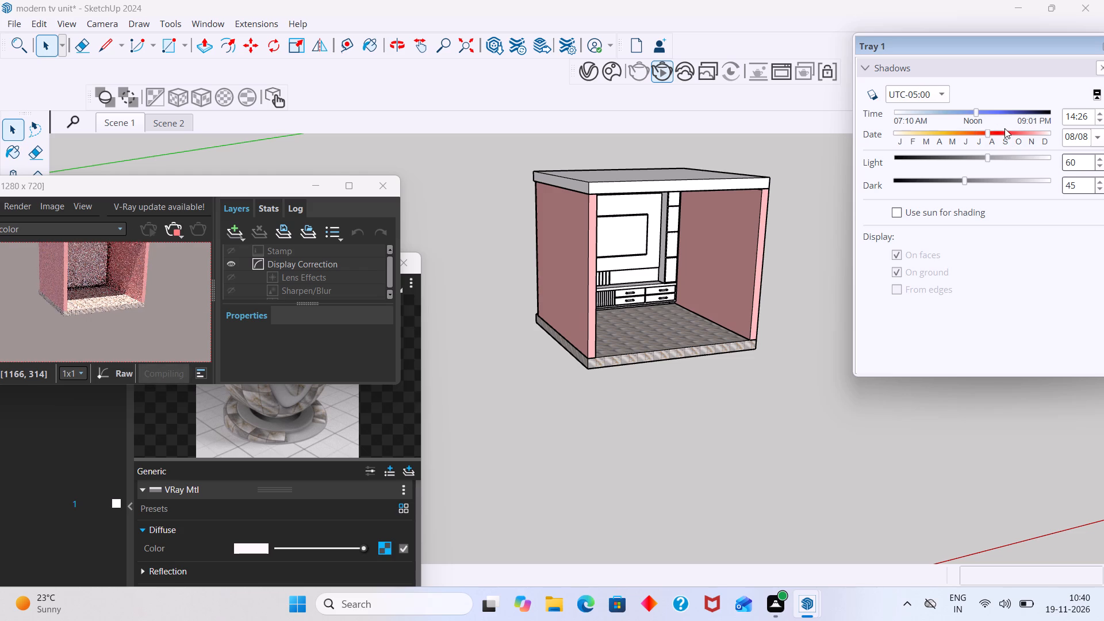
pyautogui.click(1005, 128)
pyautogui.click(1014, 126)
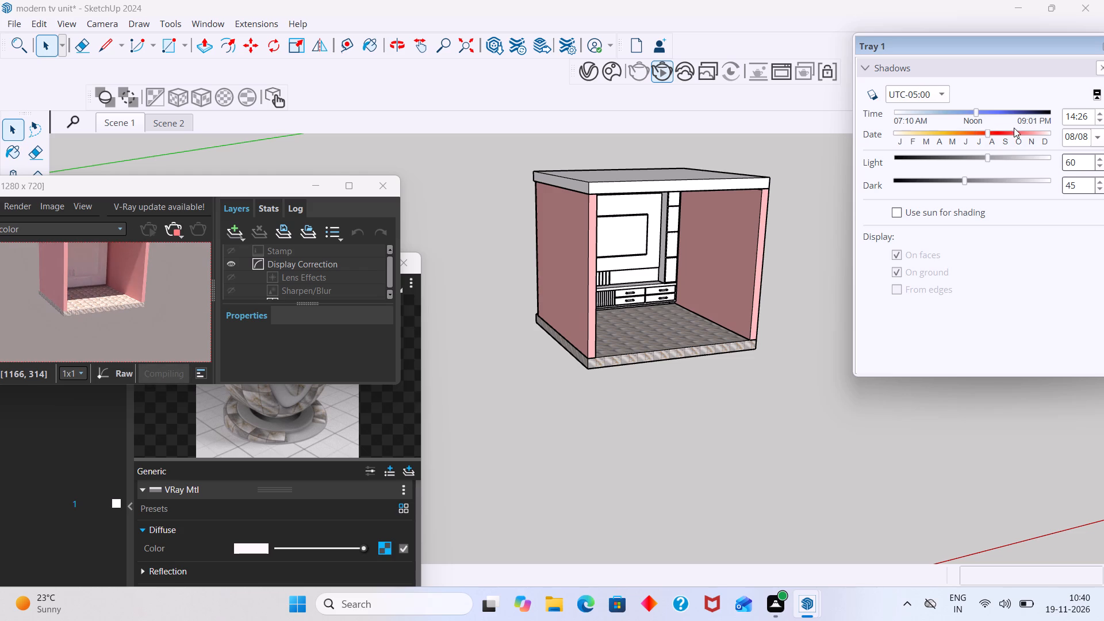
# Try a shadow time of 16:07, and settle on 17:57 for the room's sunlight.
pyautogui.click(983, 114)
pyautogui.click(994, 111)
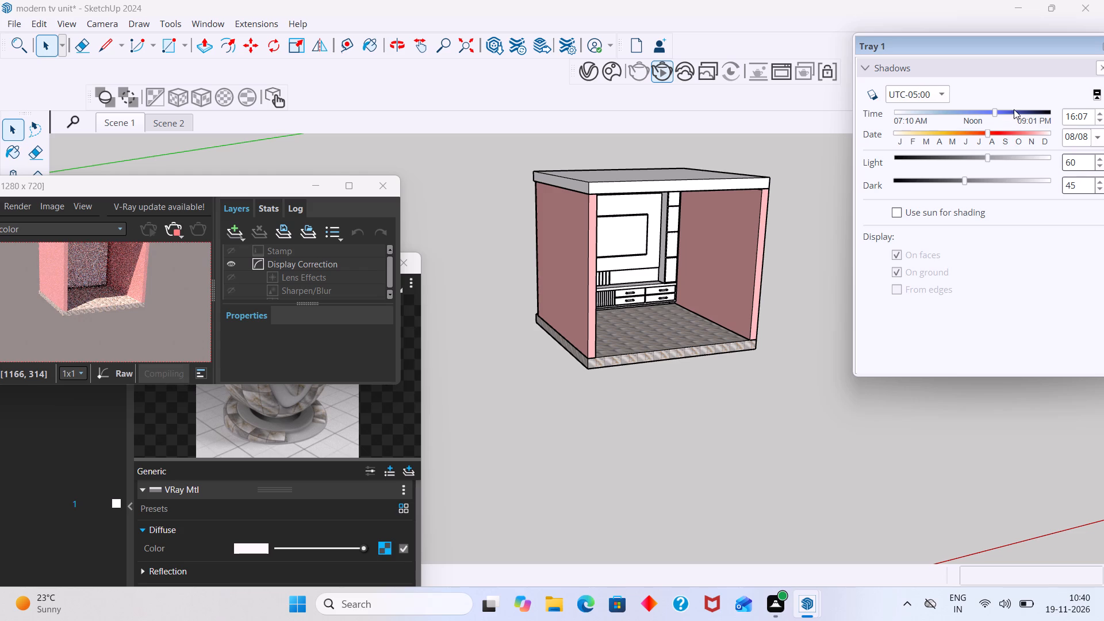
pyautogui.click(1009, 107)
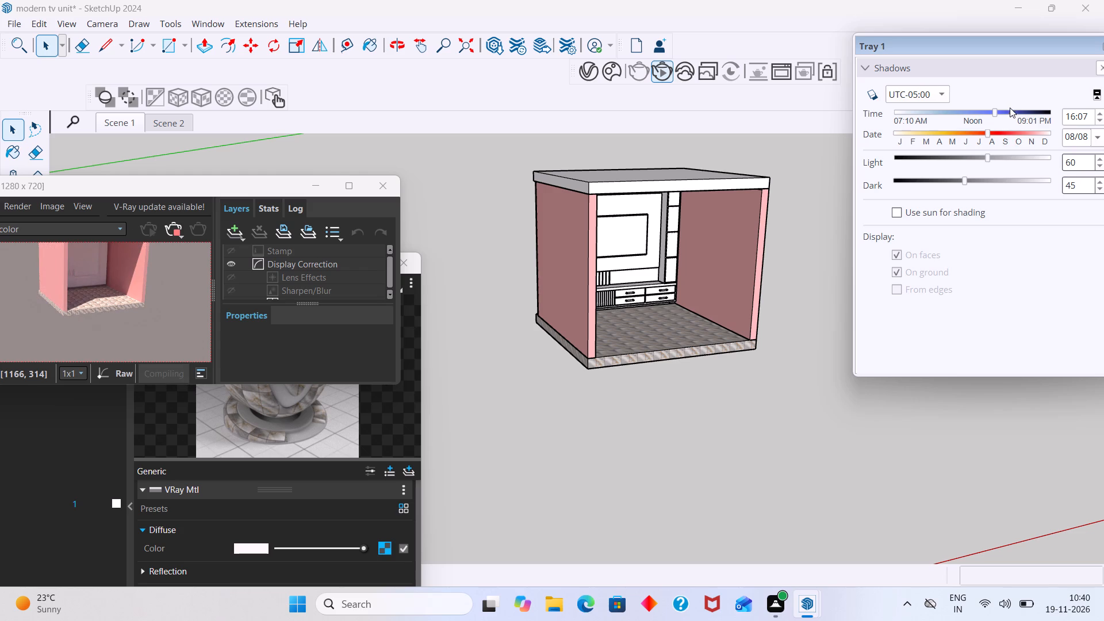
pyautogui.click(1013, 112)
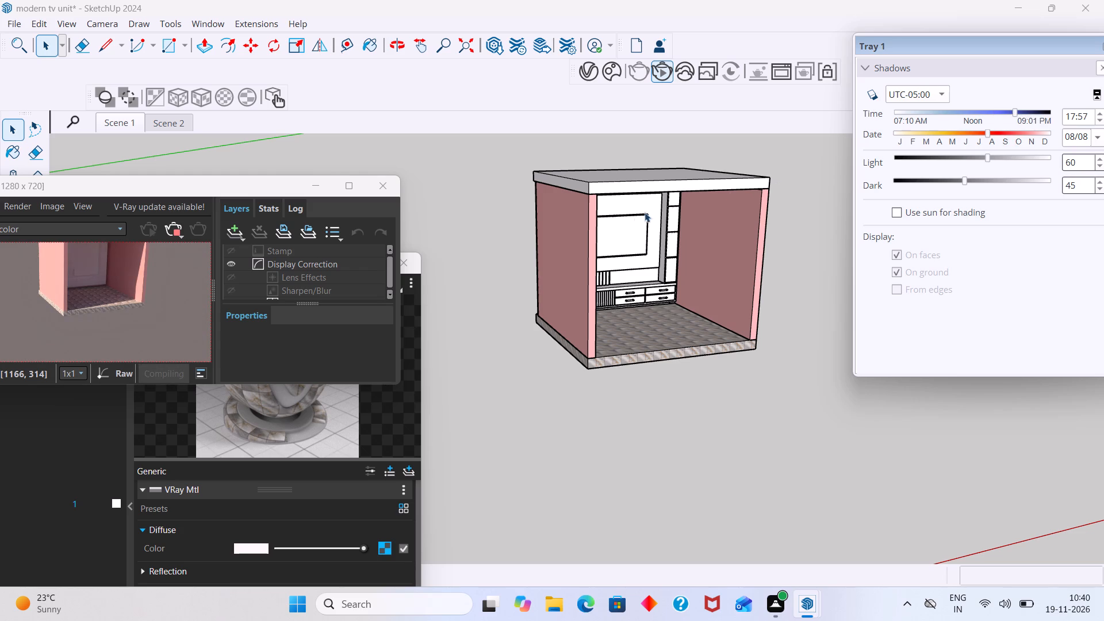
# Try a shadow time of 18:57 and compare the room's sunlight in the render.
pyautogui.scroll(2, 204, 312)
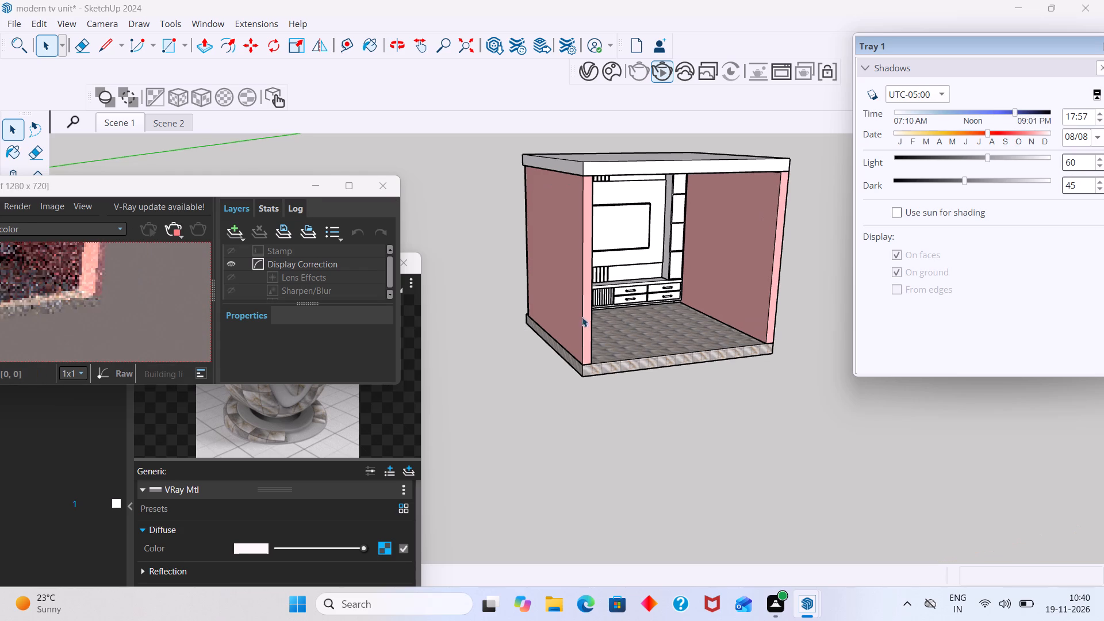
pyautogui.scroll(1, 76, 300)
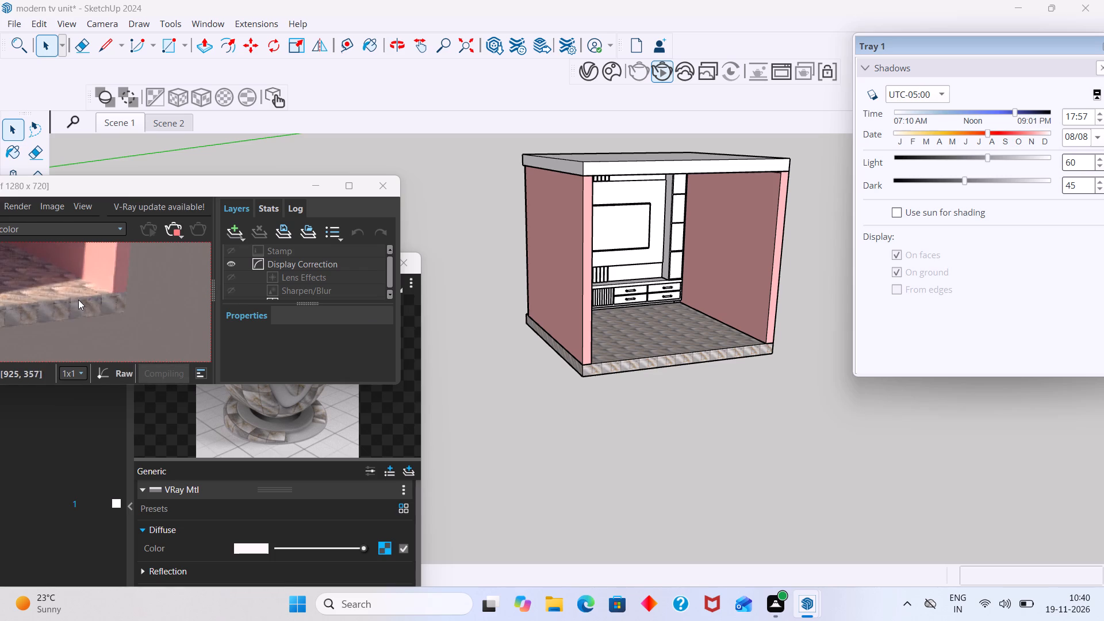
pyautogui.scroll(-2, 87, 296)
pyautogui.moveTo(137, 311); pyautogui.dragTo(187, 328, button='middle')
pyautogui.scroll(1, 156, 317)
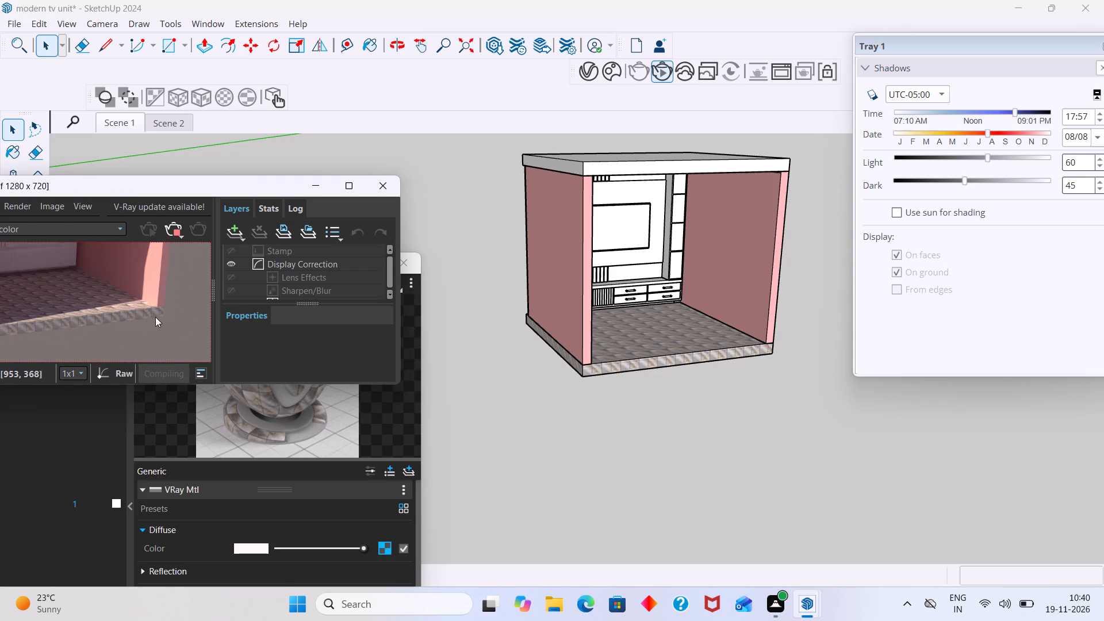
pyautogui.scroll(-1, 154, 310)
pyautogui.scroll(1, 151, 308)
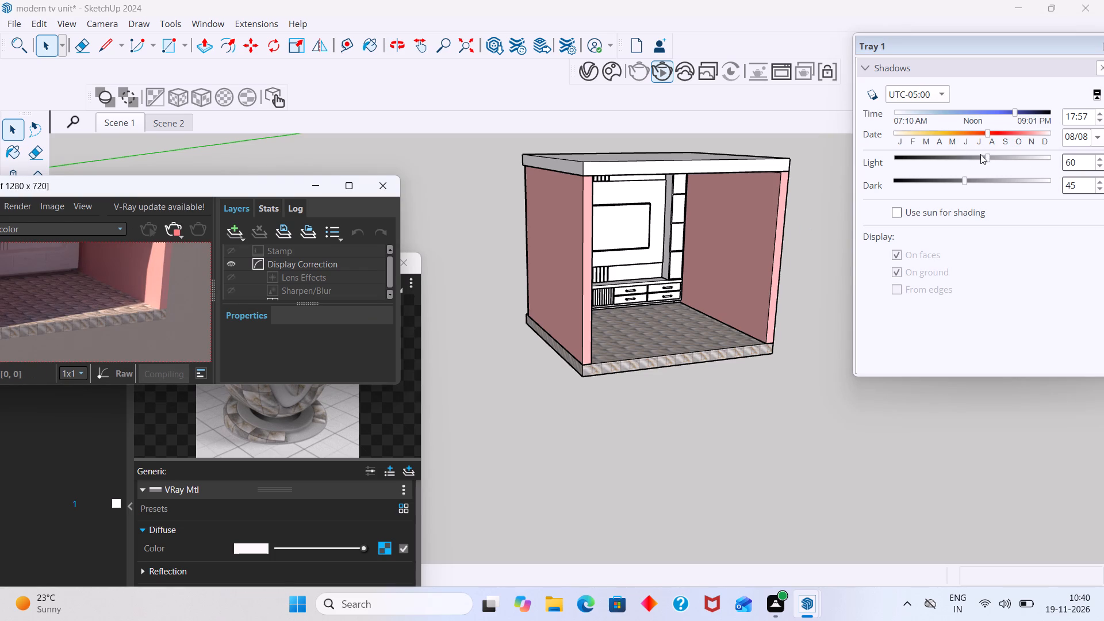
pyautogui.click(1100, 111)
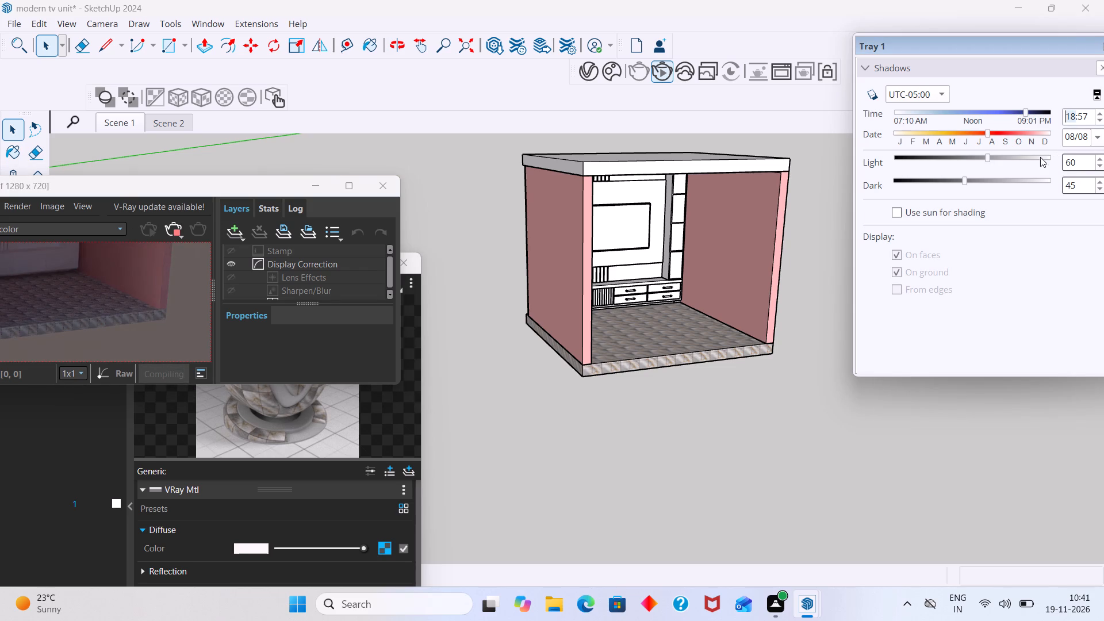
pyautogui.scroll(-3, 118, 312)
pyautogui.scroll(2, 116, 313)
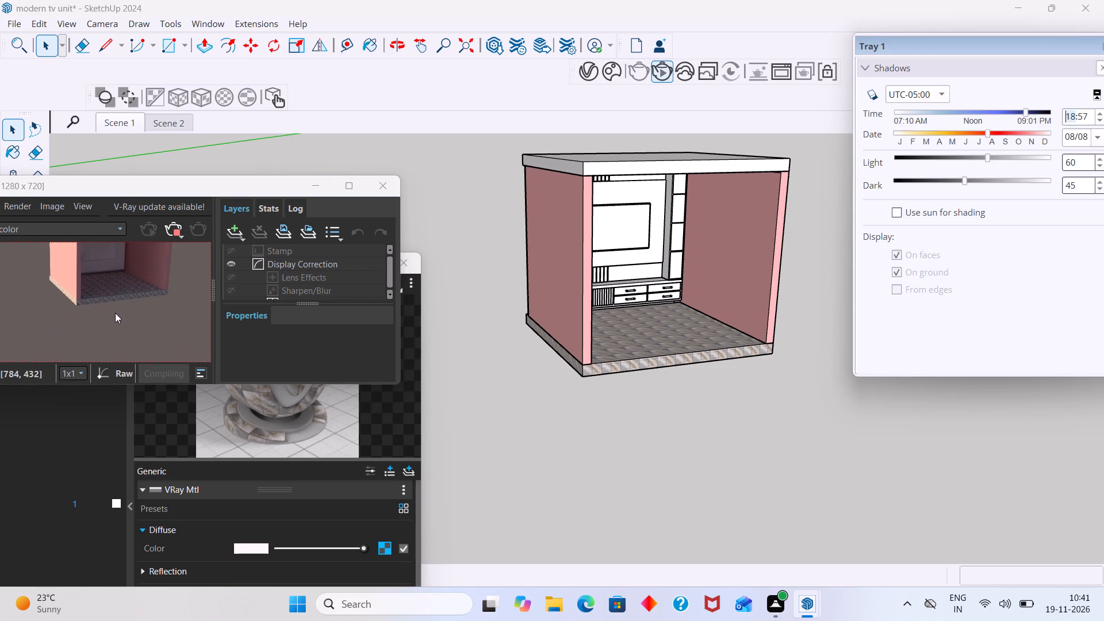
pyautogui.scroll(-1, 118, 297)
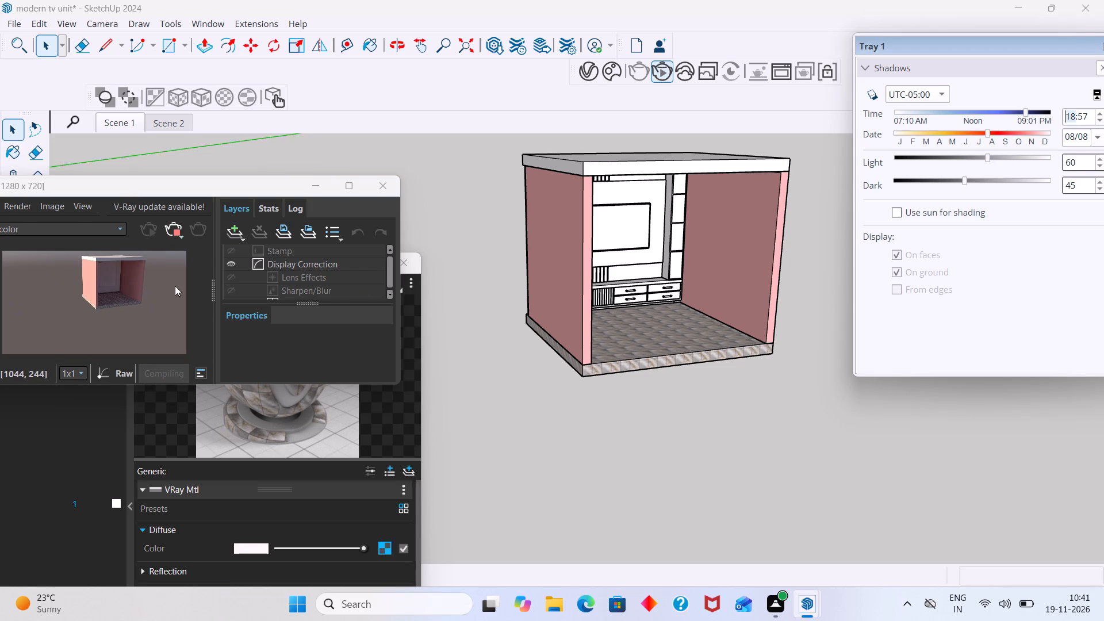
# Set the shadow time to 15:57 and check the sunlight on the room's floor in the render.
pyautogui.click(1097, 118)
pyautogui.click(1097, 118)
pyautogui.click(1097, 118)
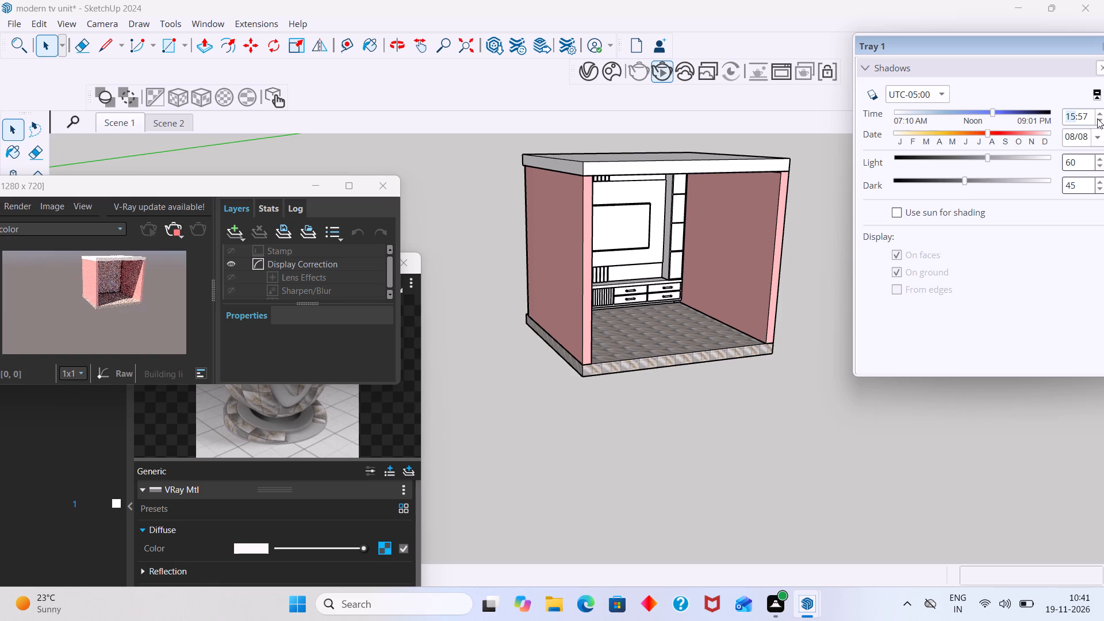
pyautogui.scroll(2, 105, 308)
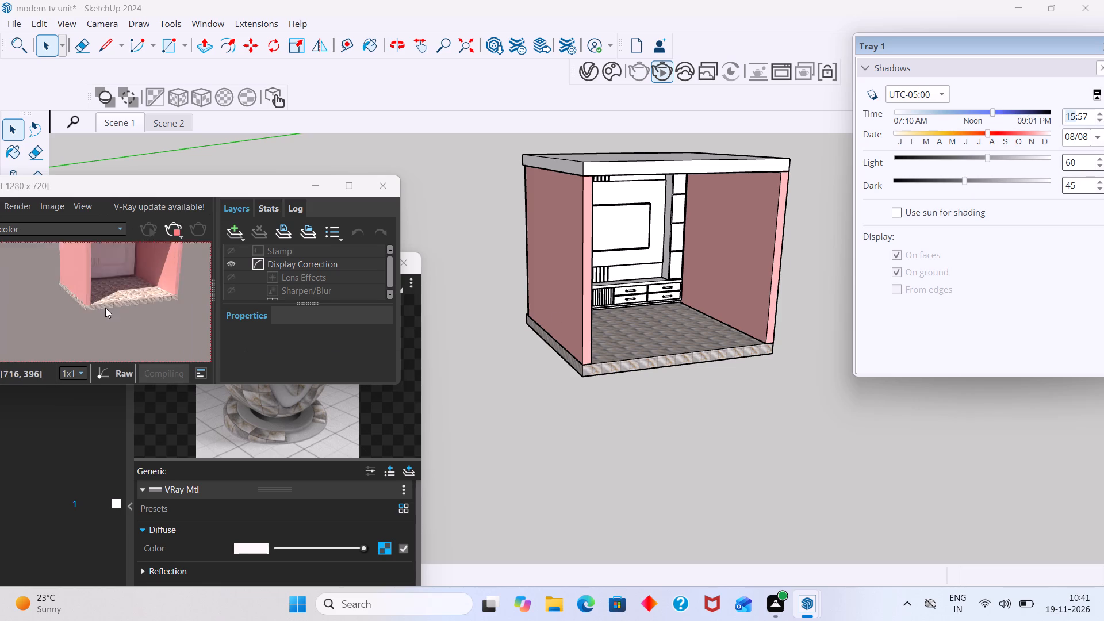
pyautogui.scroll(1, 105, 308)
pyautogui.scroll(-2, 137, 291)
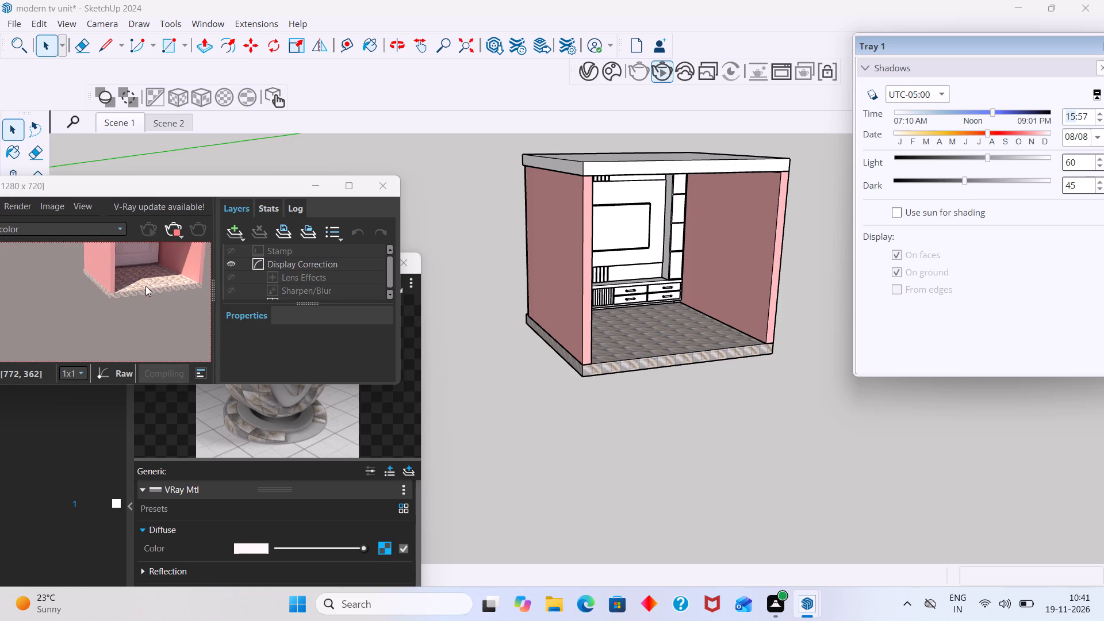
pyautogui.moveTo(145, 286); pyautogui.dragTo(95, 346, button='middle')
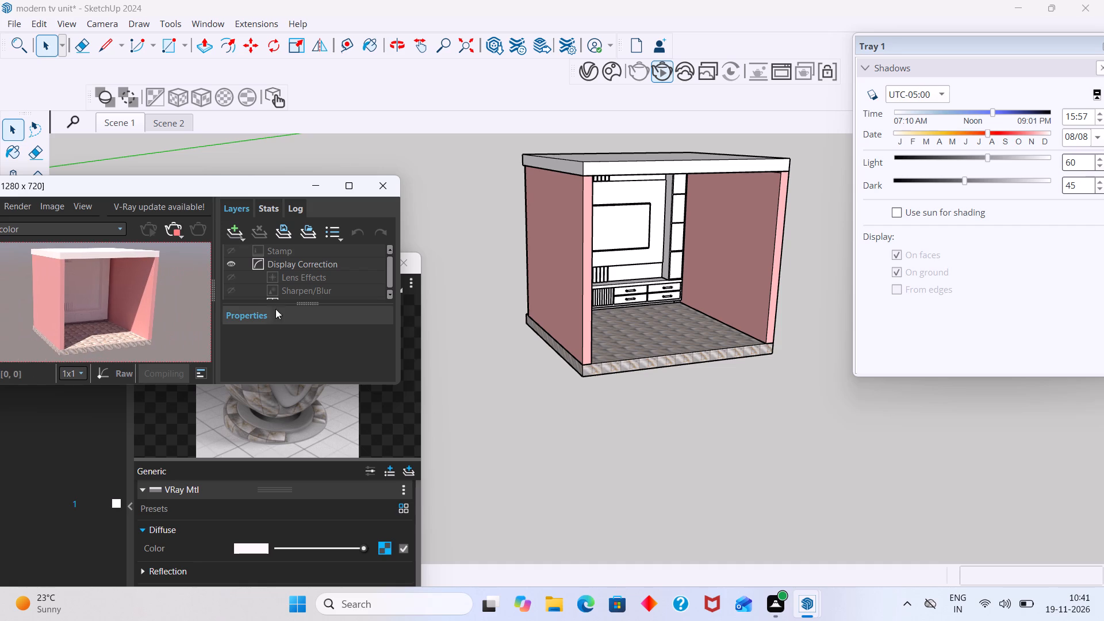
# Examine the marble tiles on the floor and its front edge up close in the model and the render.
pyautogui.scroll(15, 660, 353)
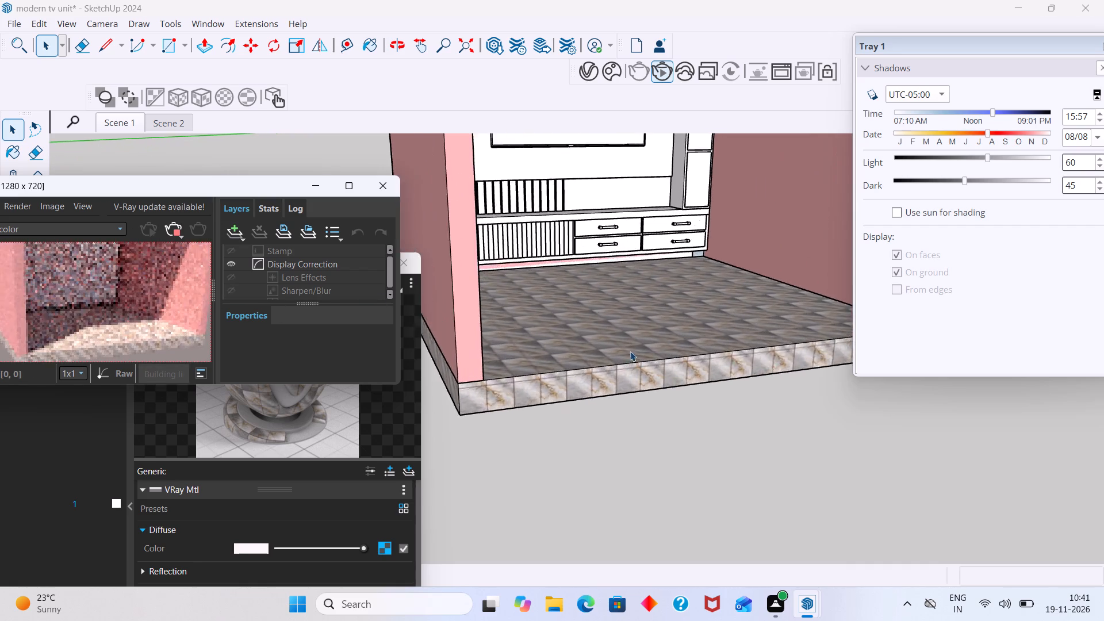
pyautogui.scroll(6, 630, 351)
pyautogui.scroll(-1, 664, 339)
pyautogui.scroll(20, 651, 367)
pyautogui.scroll(6, 651, 367)
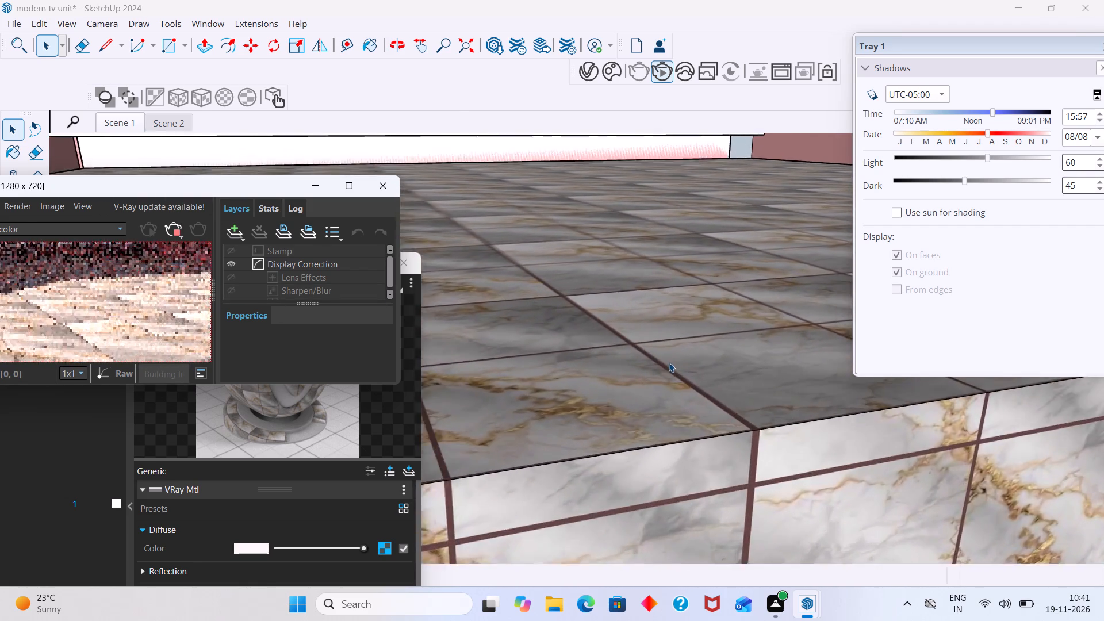
pyautogui.moveTo(670, 362); pyautogui.dragTo(567, 489, button='middle')
pyautogui.scroll(5, 674, 352)
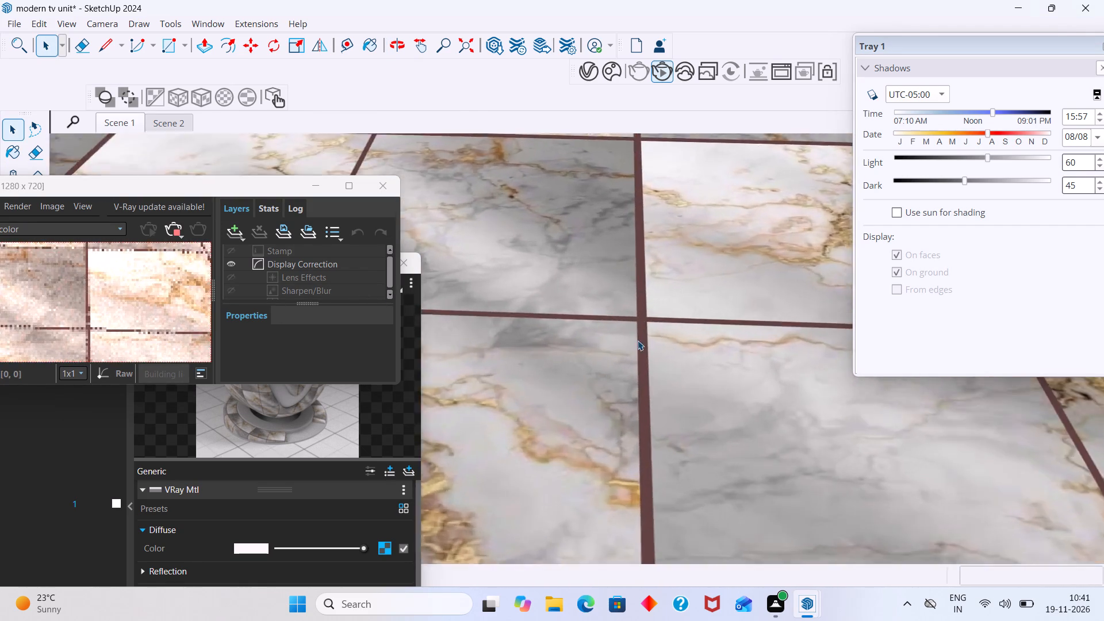
pyautogui.scroll(12, 638, 340)
pyautogui.scroll(-20, 640, 302)
pyautogui.scroll(-1, 640, 302)
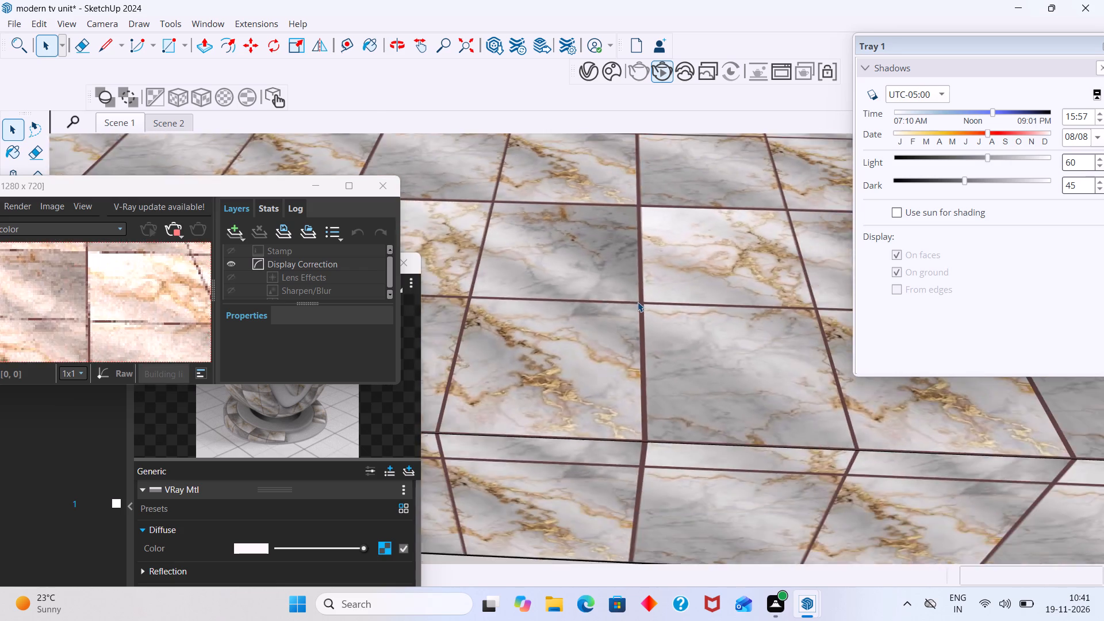
pyautogui.scroll(-20, 638, 302)
pyautogui.scroll(-2, 638, 302)
pyautogui.moveTo(580, 303); pyautogui.dragTo(618, 314, button='middle')
pyautogui.scroll(4, 532, 299)
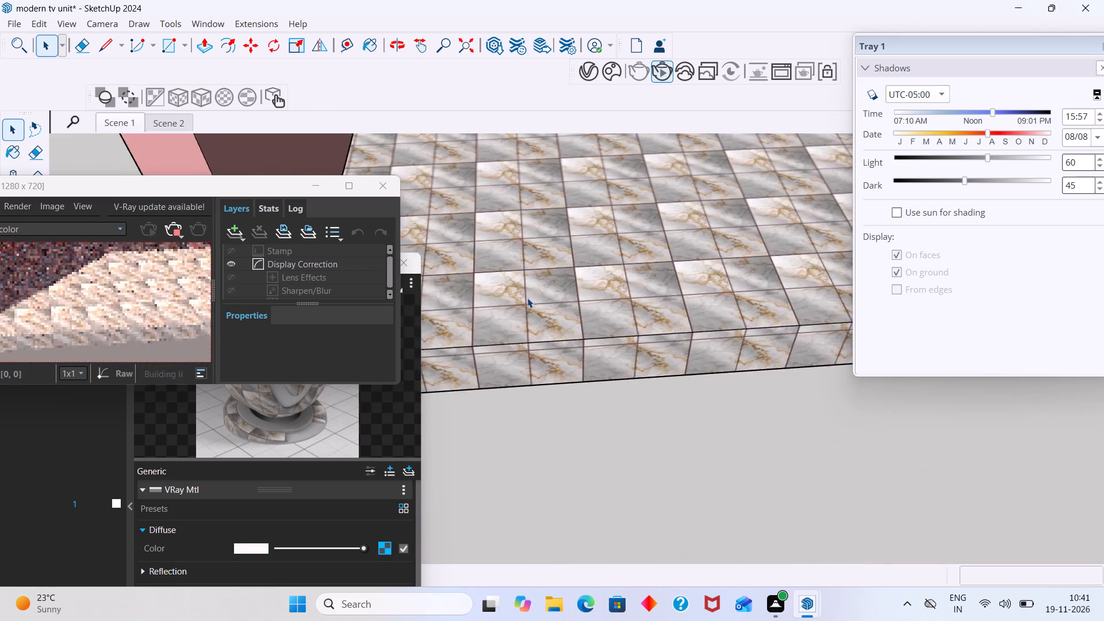
pyautogui.scroll(9, 527, 298)
pyautogui.scroll(-20, 555, 306)
pyautogui.scroll(-4, 555, 306)
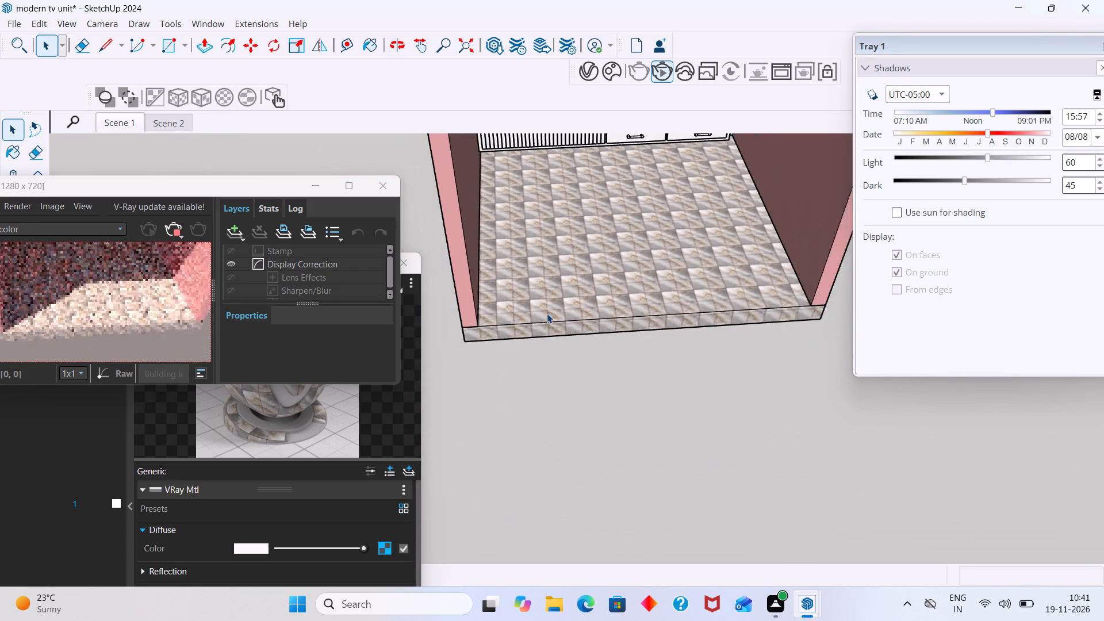
pyautogui.scroll(-7, 547, 313)
# Close the render window and apply the floor mtl material to the inner face of the room's left wall.
pyautogui.moveTo(484, 267); pyautogui.dragTo(391, 213, button='middle')
pyautogui.scroll(10, 601, 178)
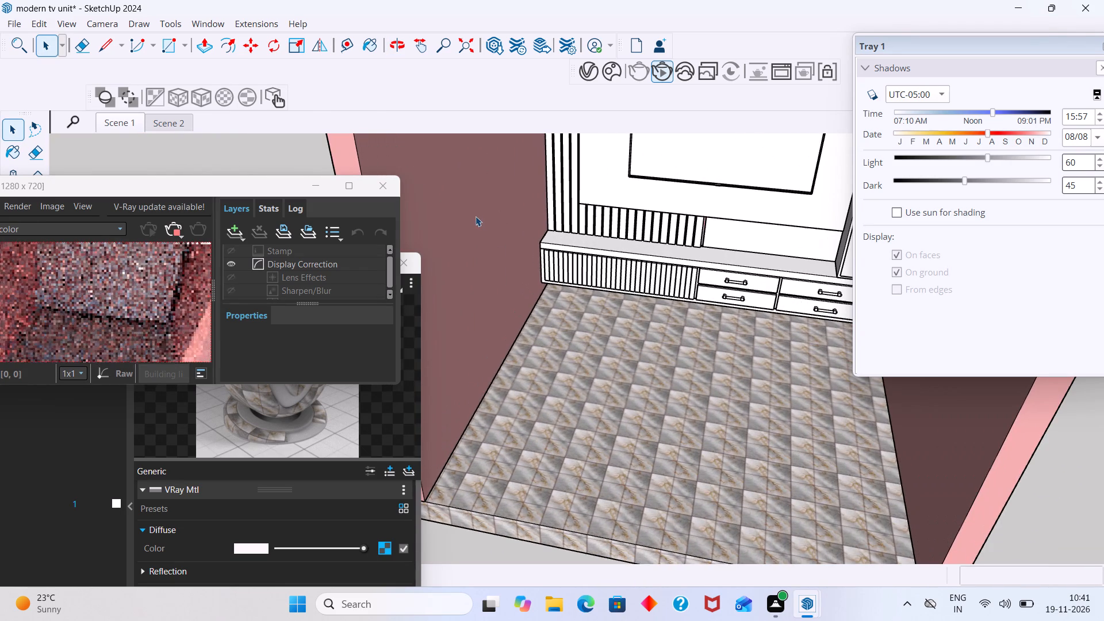
pyautogui.click(468, 214)
pyautogui.doubleClick(468, 219)
pyautogui.click(470, 224)
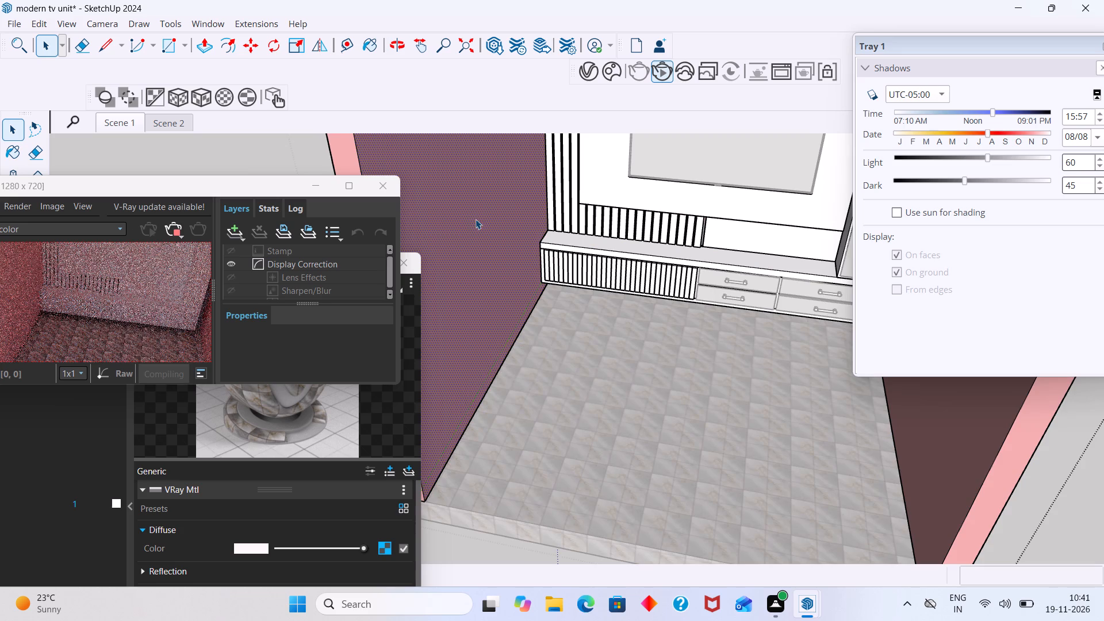
pyautogui.scroll(-2, 477, 220)
pyautogui.click(386, 183)
pyautogui.scroll(-1, 470, 212)
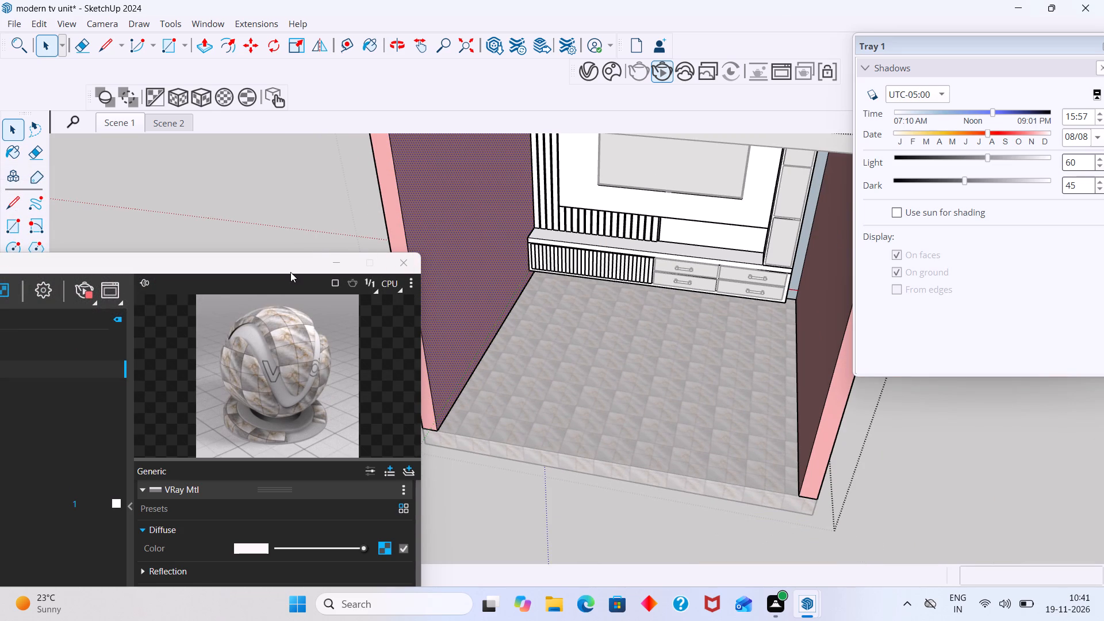
pyautogui.moveTo(290, 268); pyautogui.dragTo(536, 196)
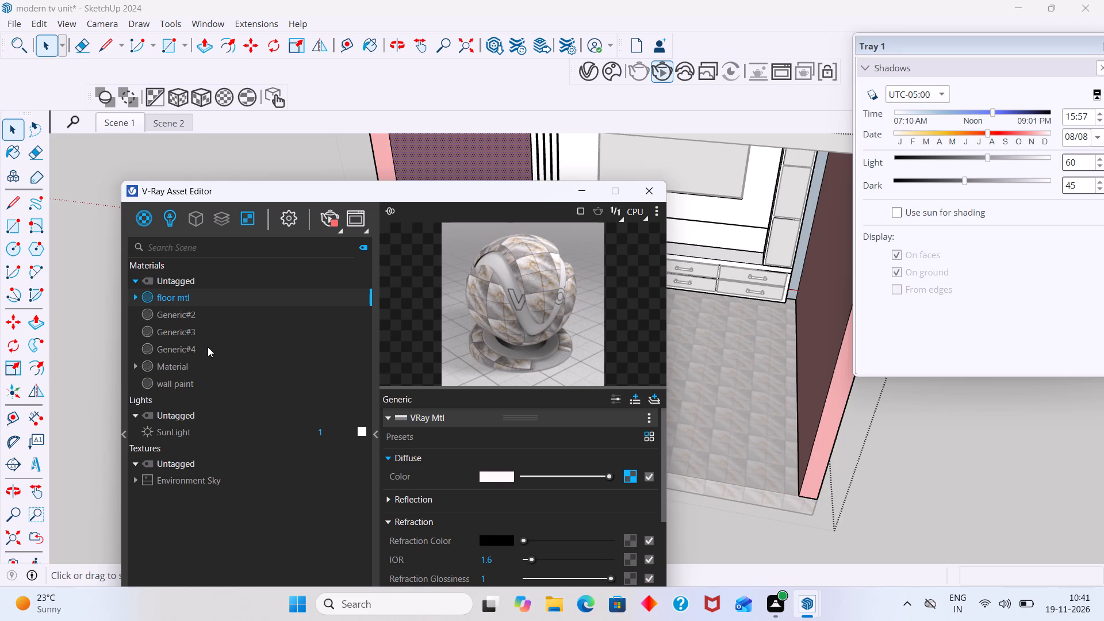
pyautogui.rightClick(201, 293)
pyautogui.click(236, 323)
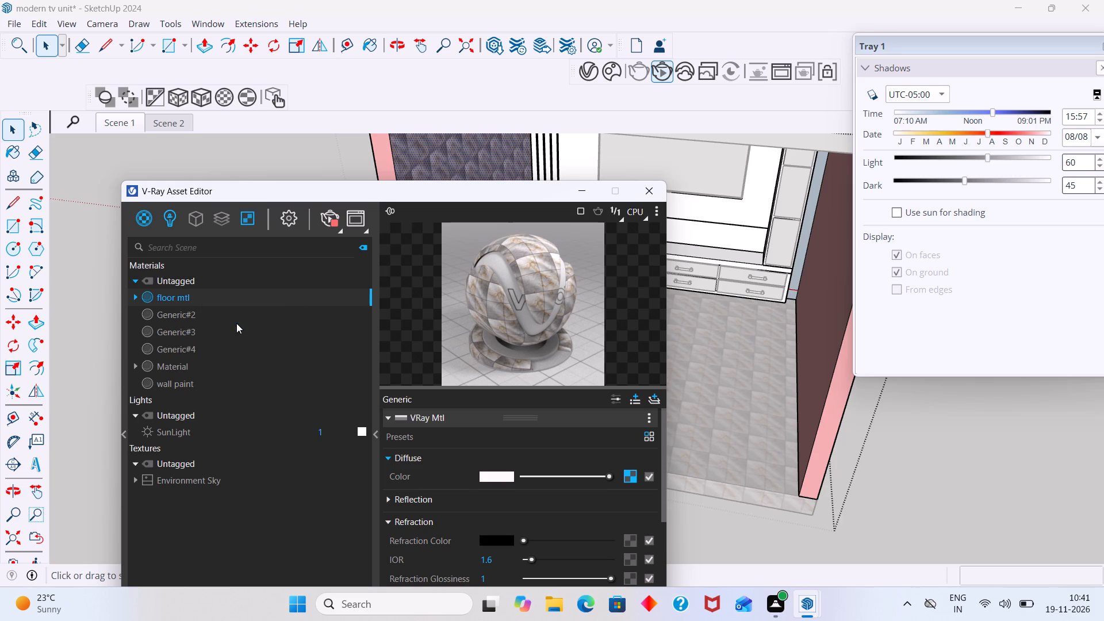
pyautogui.moveTo(511, 189); pyautogui.dragTo(206, 220)
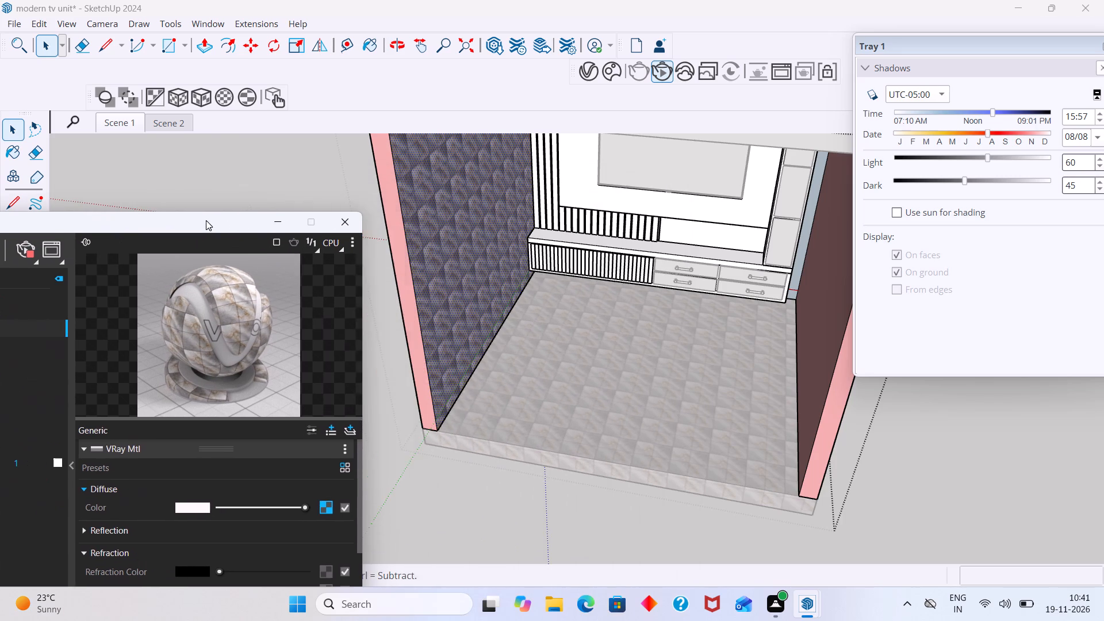
pyautogui.moveTo(206, 220); pyautogui.dragTo(209, 221)
# Inspect the marble tile pattern, joints and scale on the left wall's inner face up close and as a whole.
pyautogui.scroll(20, 424, 179)
pyautogui.scroll(2, 424, 179)
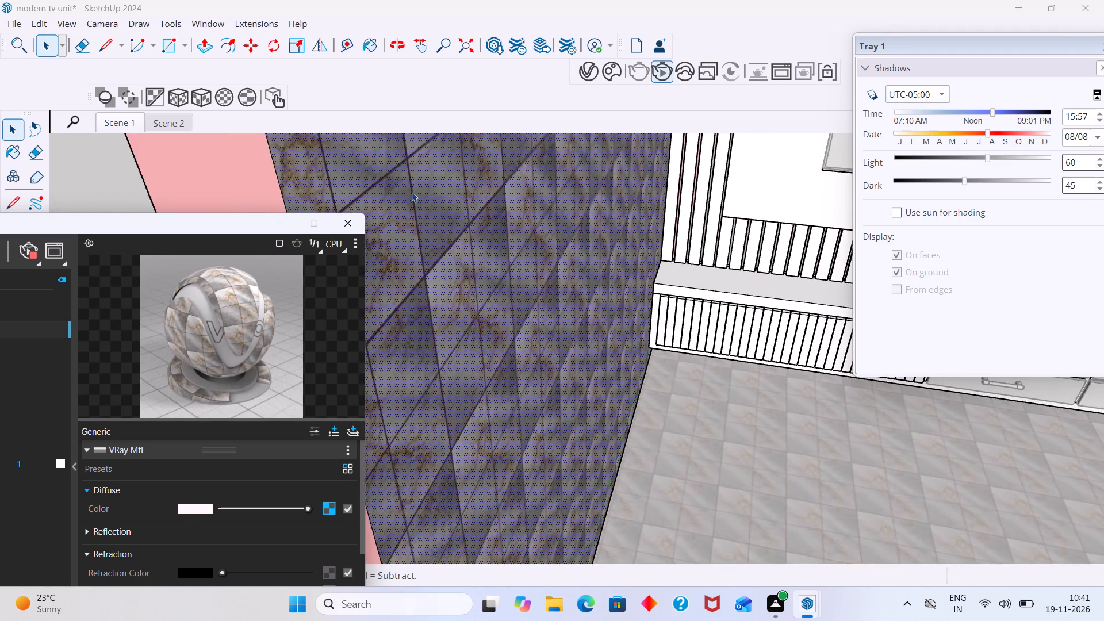
pyautogui.scroll(10, 412, 192)
pyautogui.scroll(-20, 413, 189)
pyautogui.scroll(-7, 413, 189)
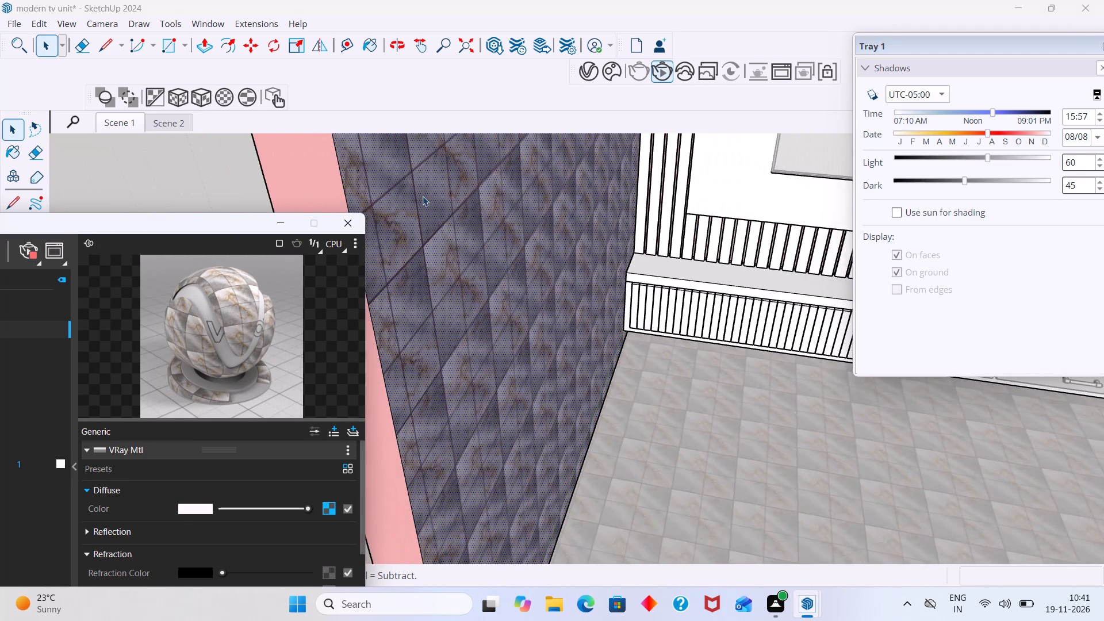
pyautogui.scroll(-18, 423, 196)
pyautogui.click(352, 177)
pyautogui.scroll(9, 426, 197)
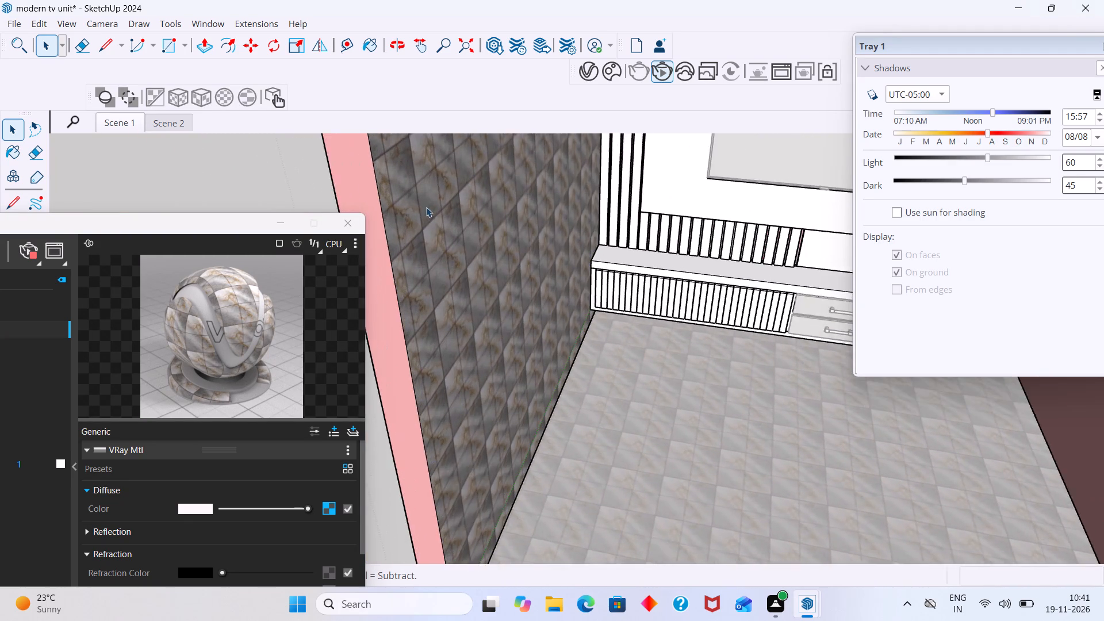
pyautogui.scroll(20, 426, 207)
pyautogui.scroll(14, 426, 207)
pyautogui.scroll(-1, 415, 197)
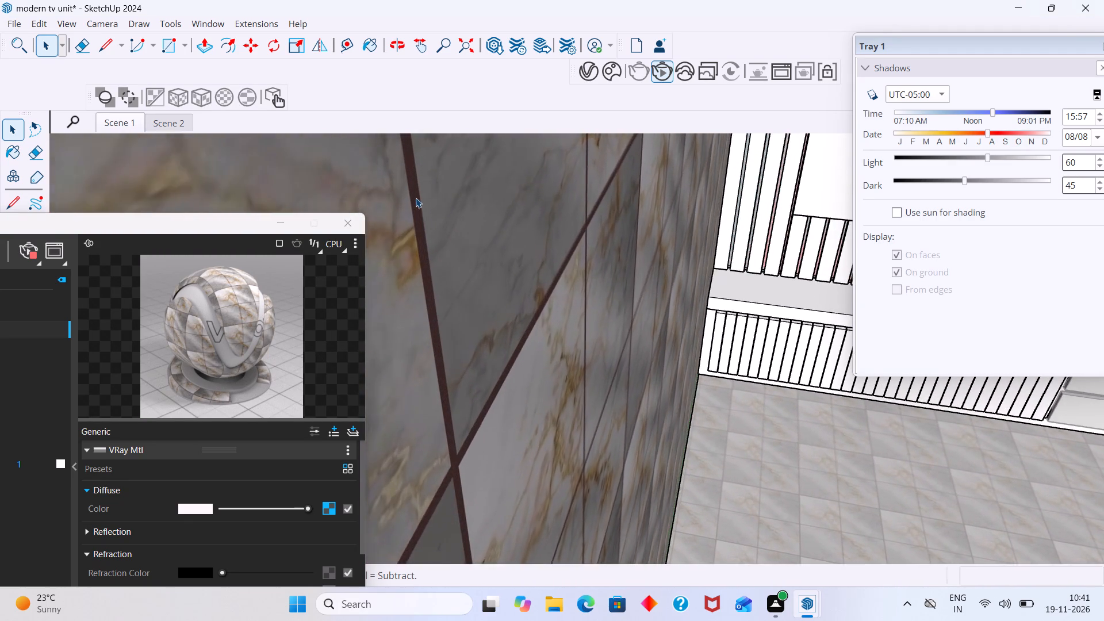
pyautogui.scroll(8, 416, 198)
pyautogui.scroll(-20, 417, 197)
pyautogui.scroll(-4, 417, 197)
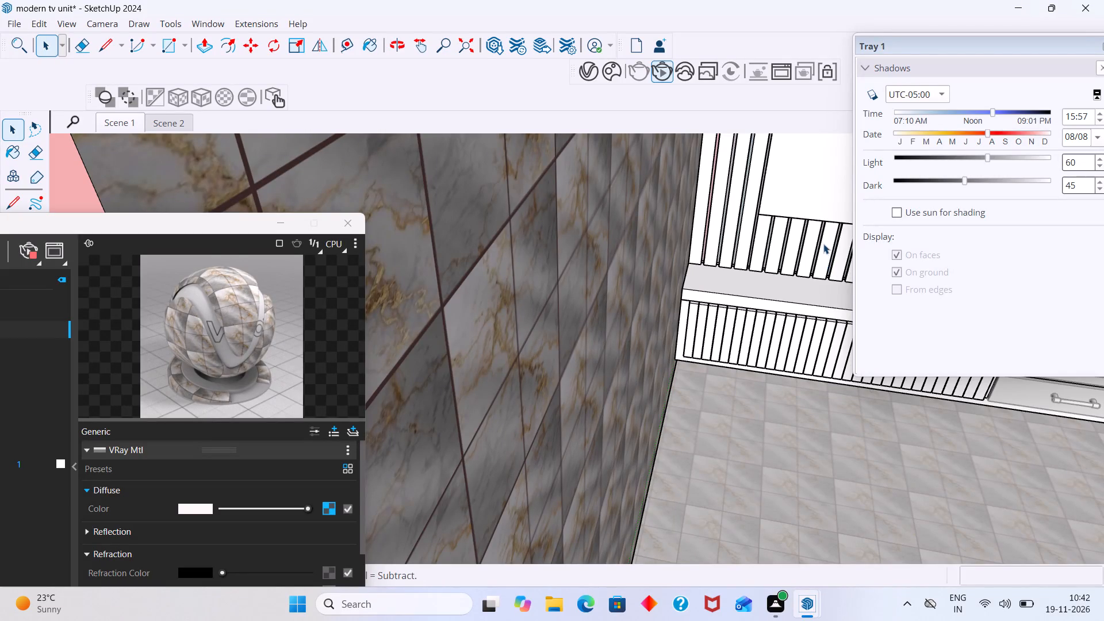
pyautogui.moveTo(443, 277); pyautogui.dragTo(412, 278, button='middle')
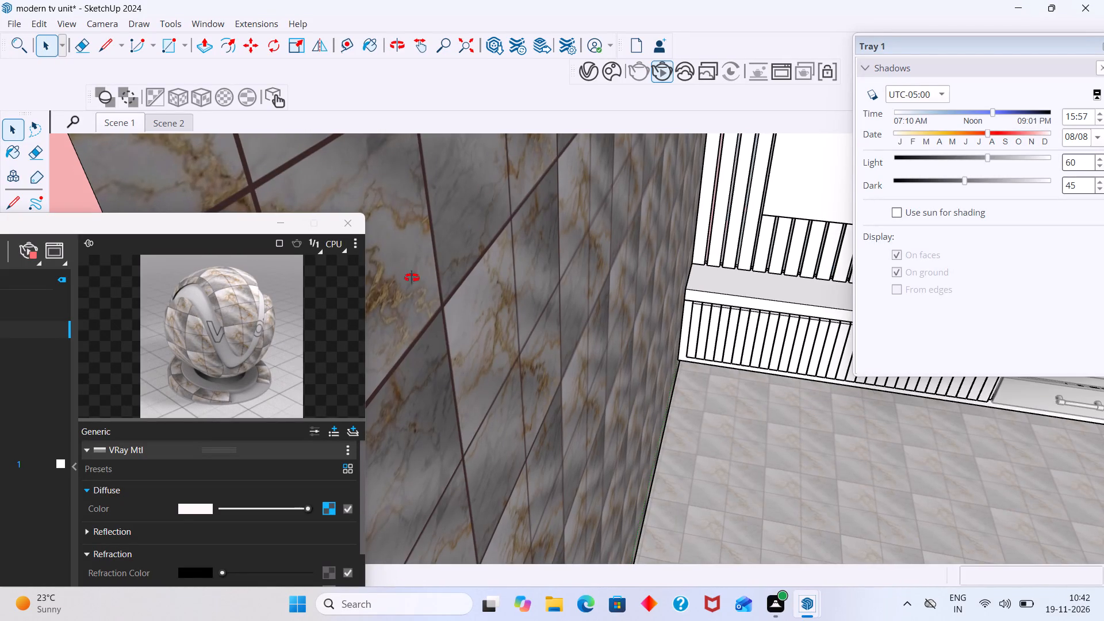
pyautogui.moveTo(412, 278); pyautogui.dragTo(366, 229, button='middle')
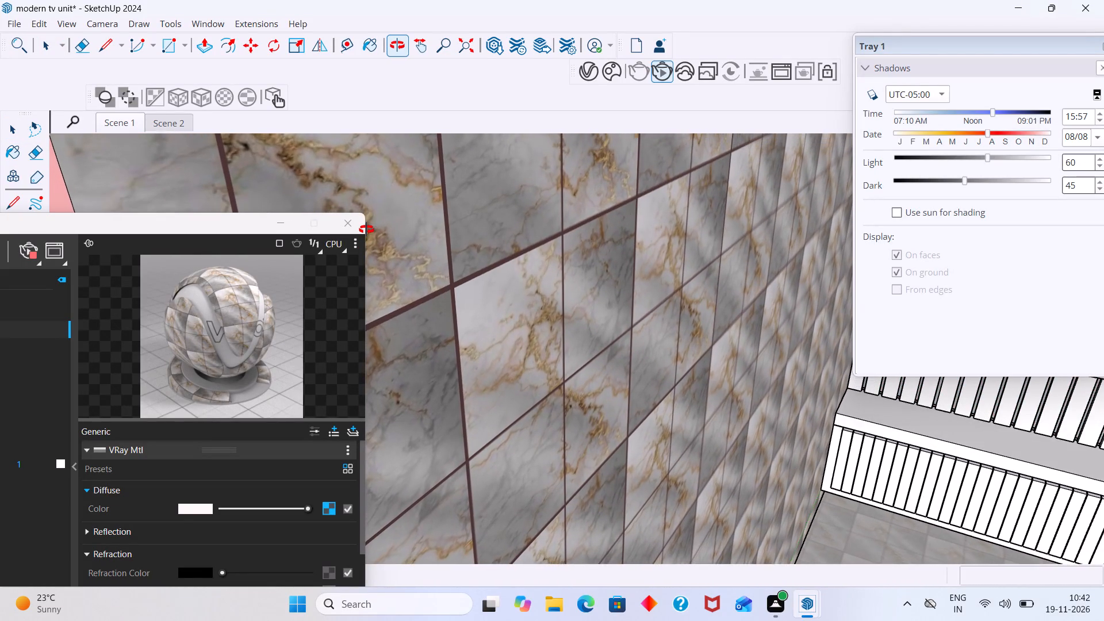
pyautogui.moveTo(366, 229); pyautogui.dragTo(367, 223, button='middle')
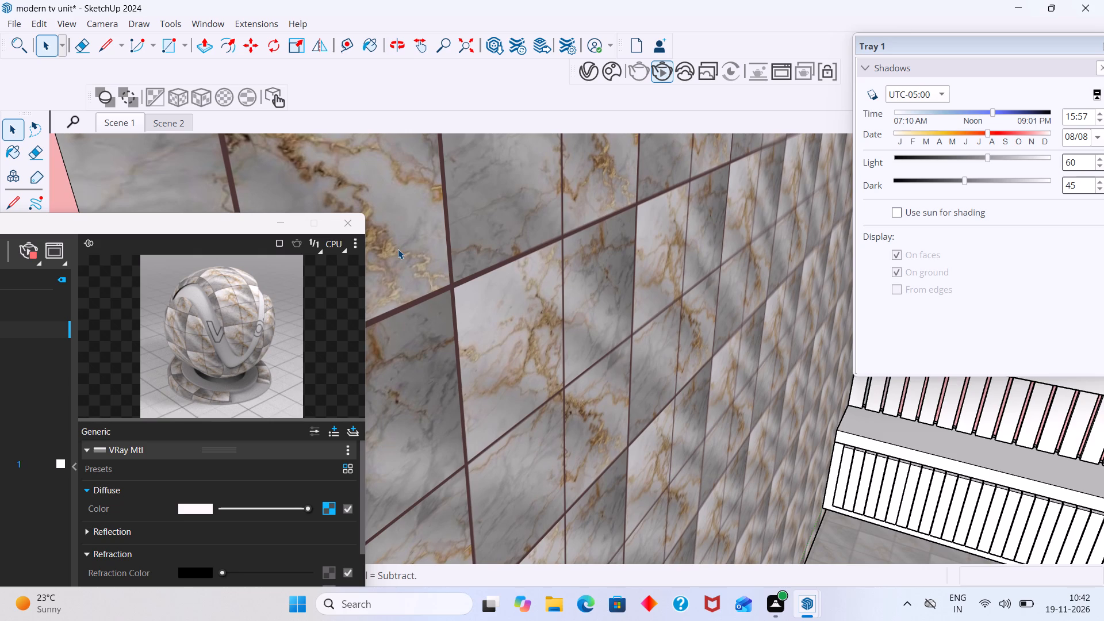
pyautogui.moveTo(453, 291); pyautogui.dragTo(436, 294, button='middle')
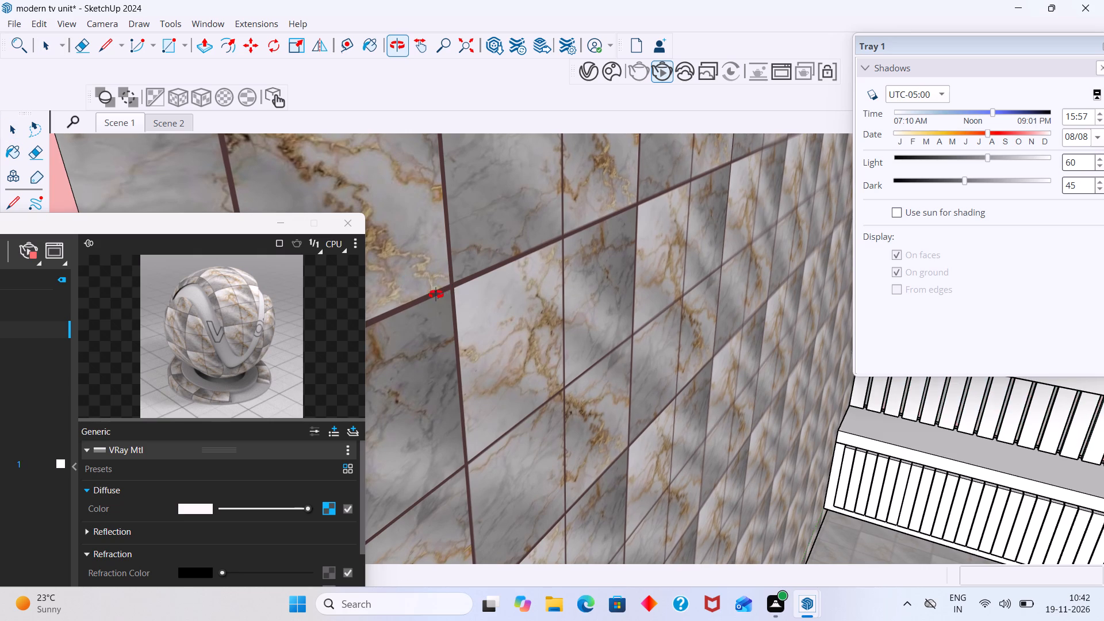
pyautogui.moveTo(436, 294); pyautogui.dragTo(401, 300, button='middle')
pyautogui.scroll(14, 581, 273)
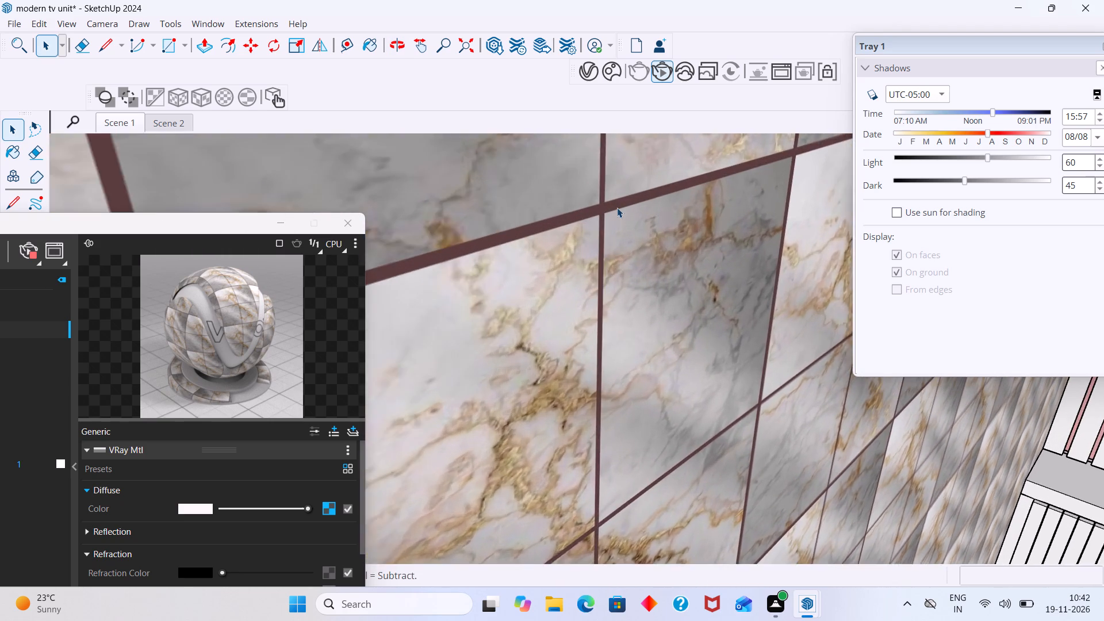
pyautogui.scroll(15, 617, 208)
pyautogui.scroll(-12, 593, 204)
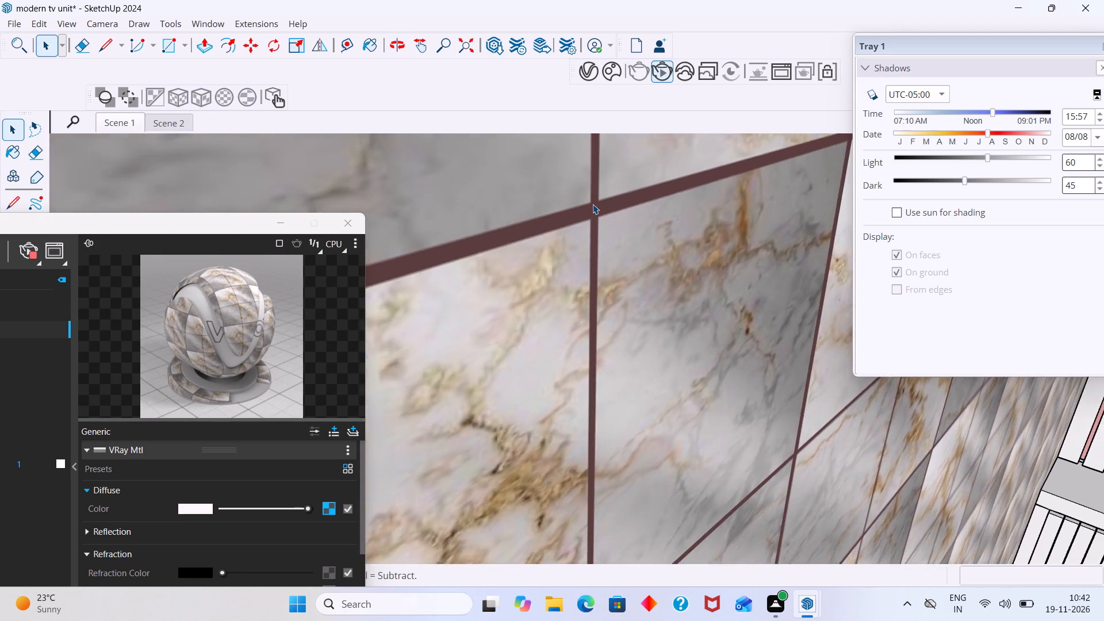
pyautogui.scroll(-20, 593, 204)
pyautogui.scroll(-20, 593, 204)
pyautogui.scroll(-2, 593, 204)
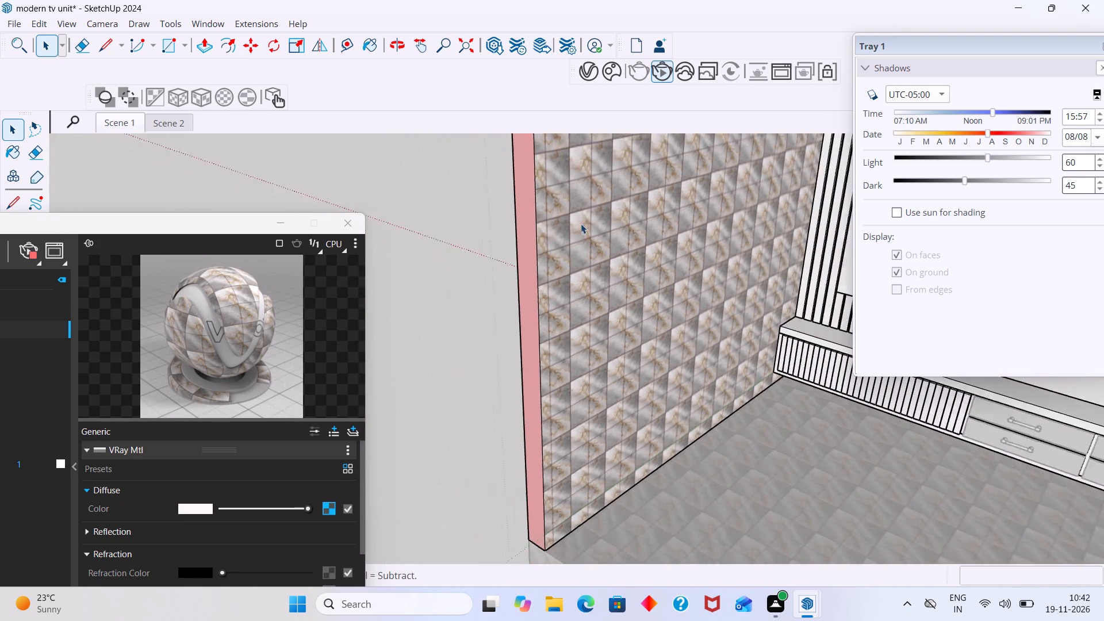
# Apply the floor mtl material to the narrow front edge face of the room's left wall.
pyautogui.scroll(1, 572, 247)
pyautogui.moveTo(572, 247); pyautogui.dragTo(666, 271, button='middle')
pyautogui.scroll(-3, 643, 274)
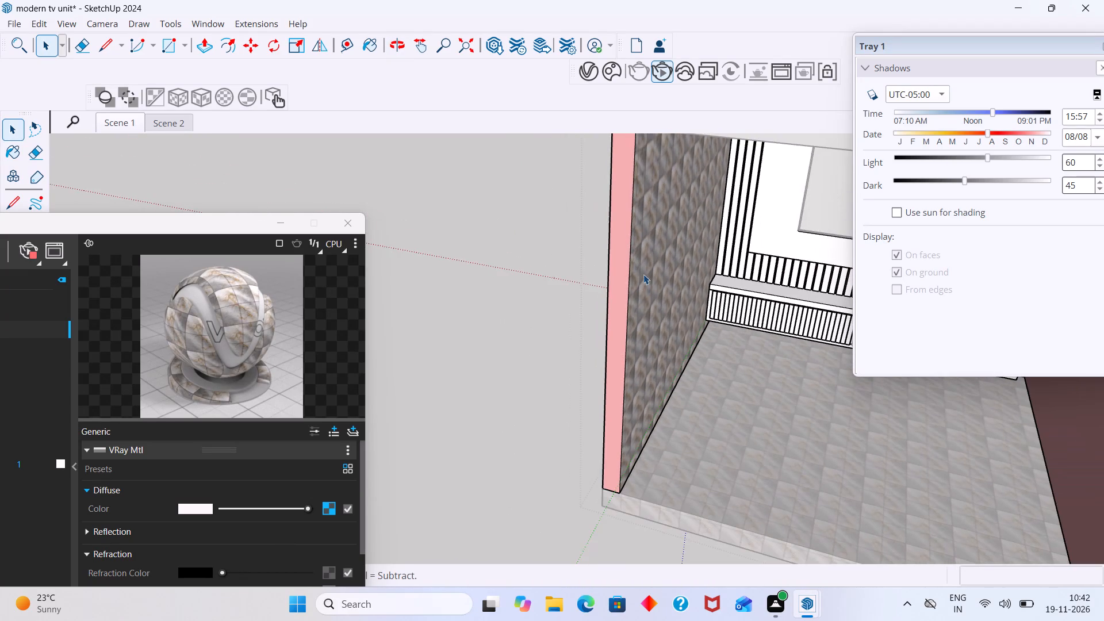
pyautogui.scroll(-3, 616, 310)
pyautogui.click(573, 317)
pyautogui.scroll(3, 665, 380)
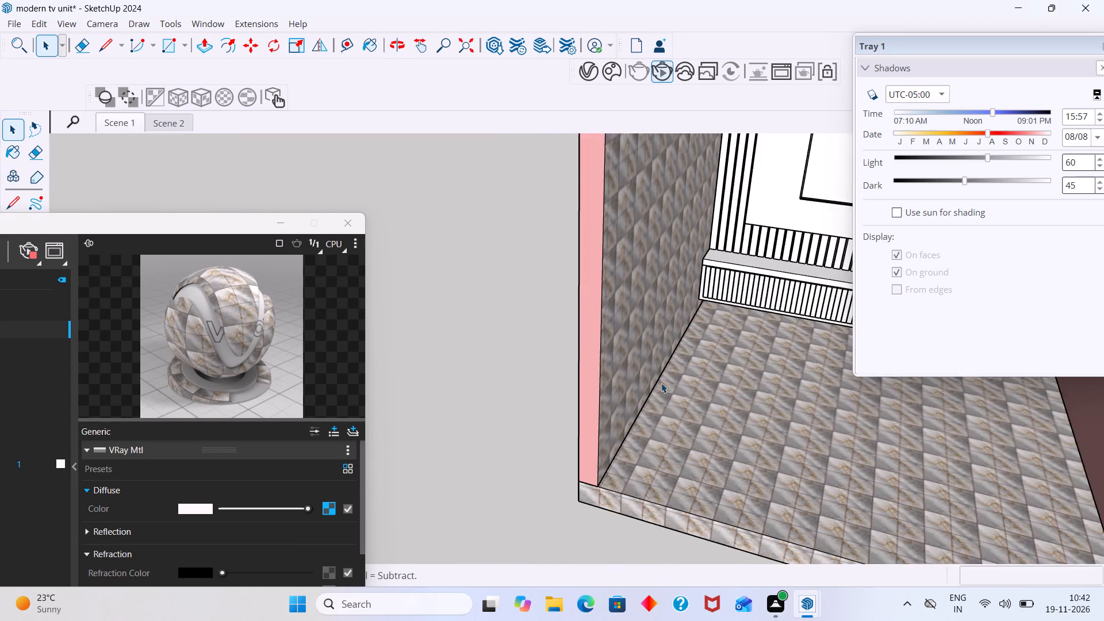
pyautogui.scroll(4, 661, 383)
pyautogui.moveTo(635, 379); pyautogui.dragTo(583, 295, button='middle')
pyautogui.scroll(6, 477, 316)
pyautogui.scroll(-1, 448, 318)
pyautogui.scroll(8, 448, 318)
pyautogui.tripleClick(448, 318)
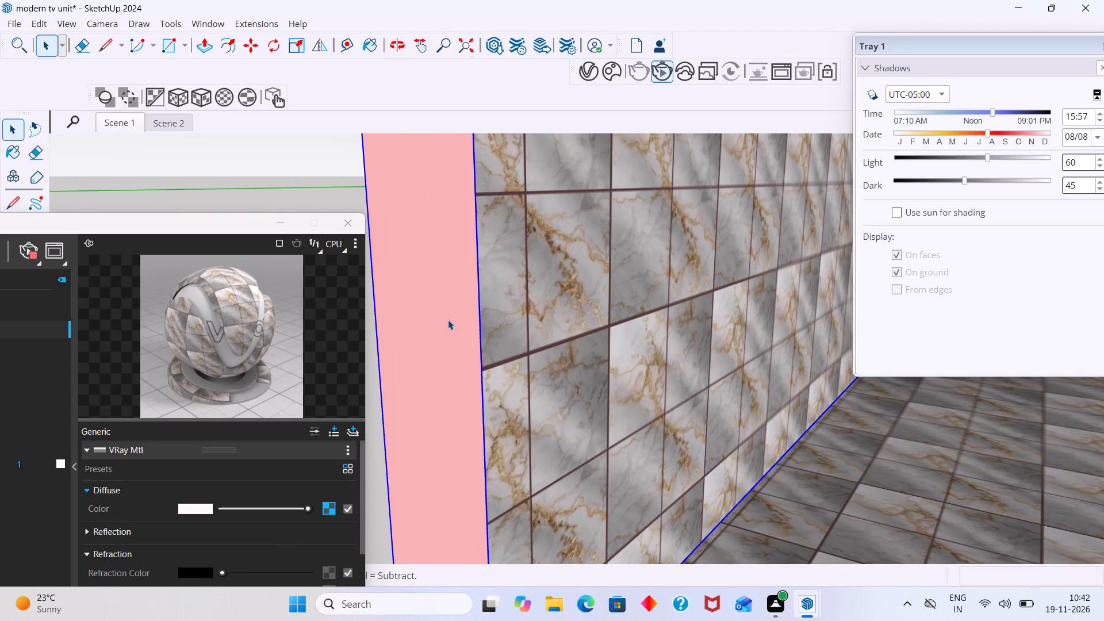
pyautogui.doubleClick(454, 340)
pyautogui.click(450, 347)
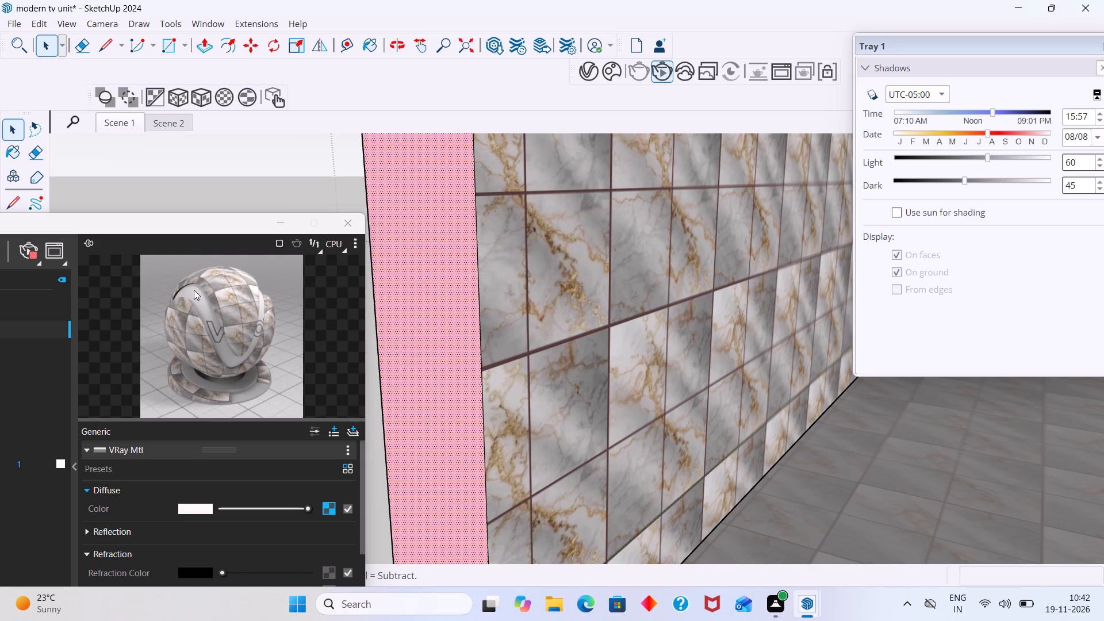
pyautogui.moveTo(166, 229); pyautogui.dragTo(405, 164)
pyautogui.rightClick(214, 271)
pyautogui.click(243, 300)
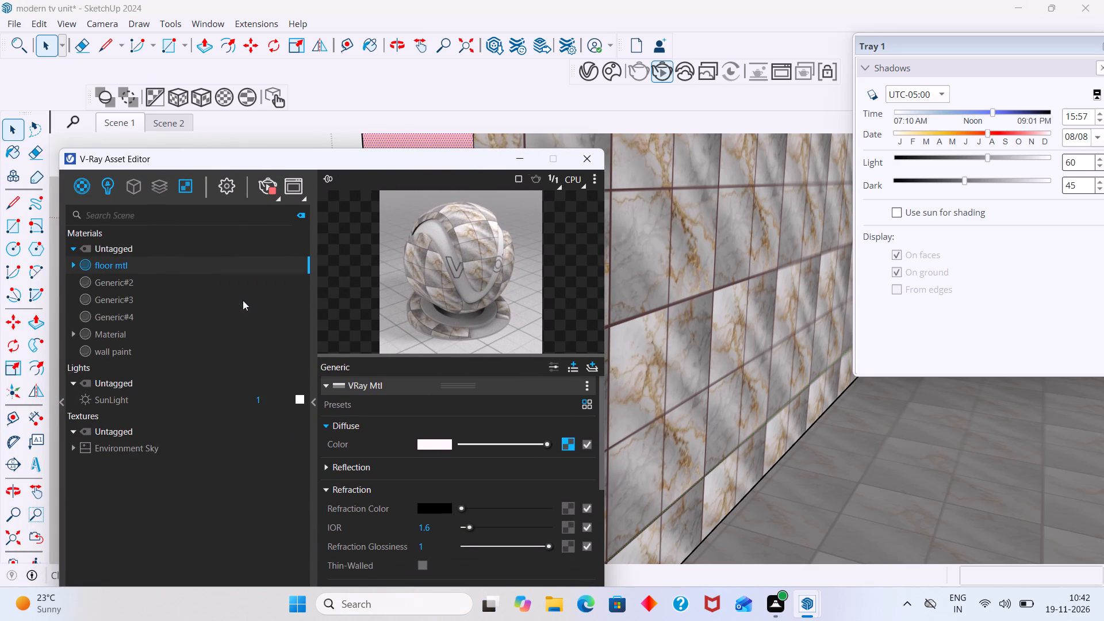
pyautogui.scroll(-3, 604, 240)
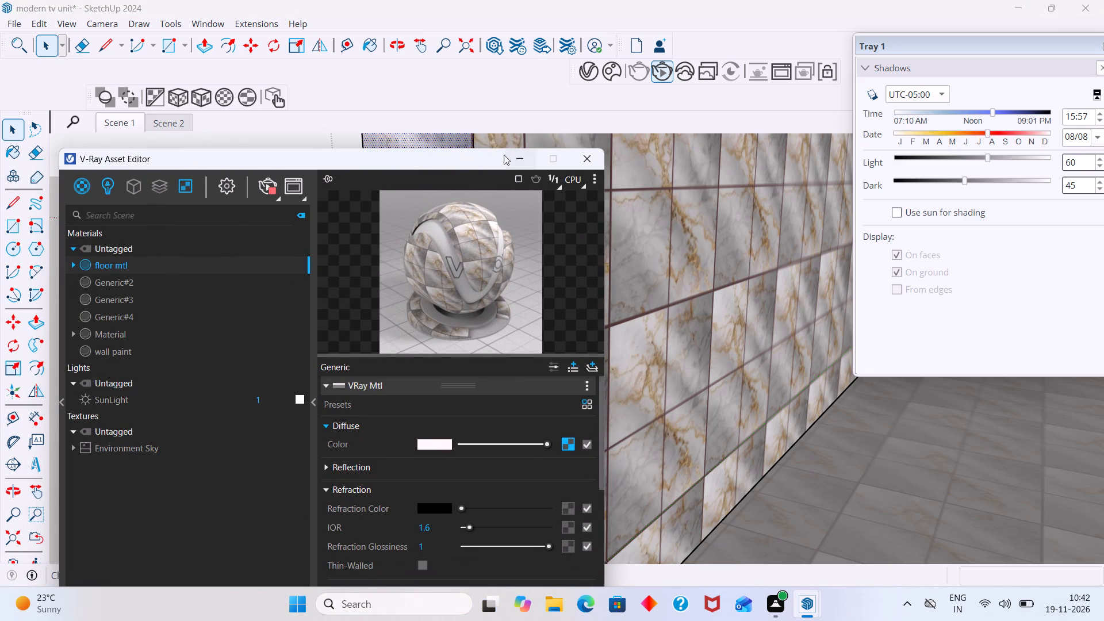
# Apply the floor mtl material to the inner face of the room's right wall.
pyautogui.moveTo(500, 153); pyautogui.dragTo(276, 210)
pyautogui.scroll(-8, 463, 244)
pyautogui.moveTo(505, 278); pyautogui.dragTo(528, 289, button='middle')
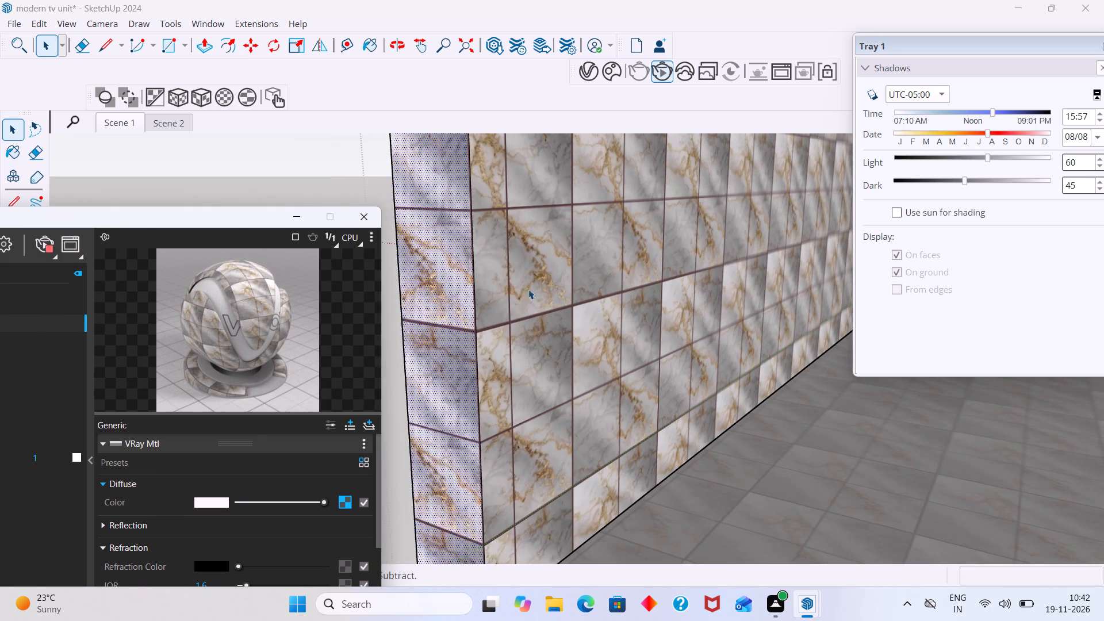
pyautogui.moveTo(528, 289); pyautogui.dragTo(824, 320, button='middle')
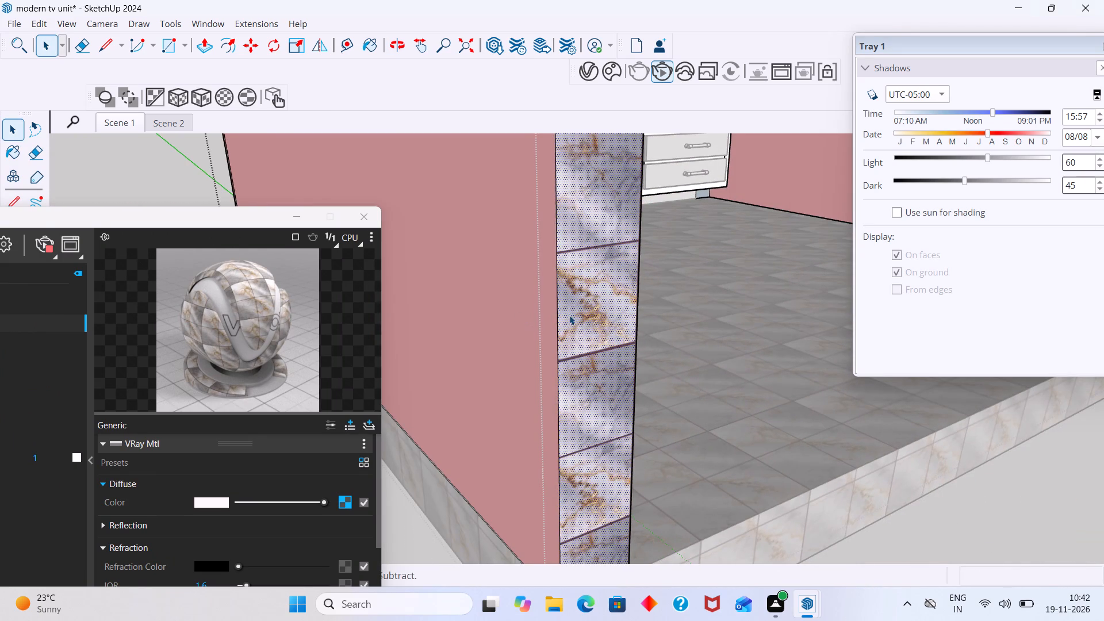
pyautogui.scroll(-16, 569, 315)
pyautogui.moveTo(646, 295); pyautogui.dragTo(592, 285, button='middle')
pyautogui.scroll(17, 810, 270)
pyautogui.scroll(-1, 704, 218)
pyautogui.scroll(3, 704, 218)
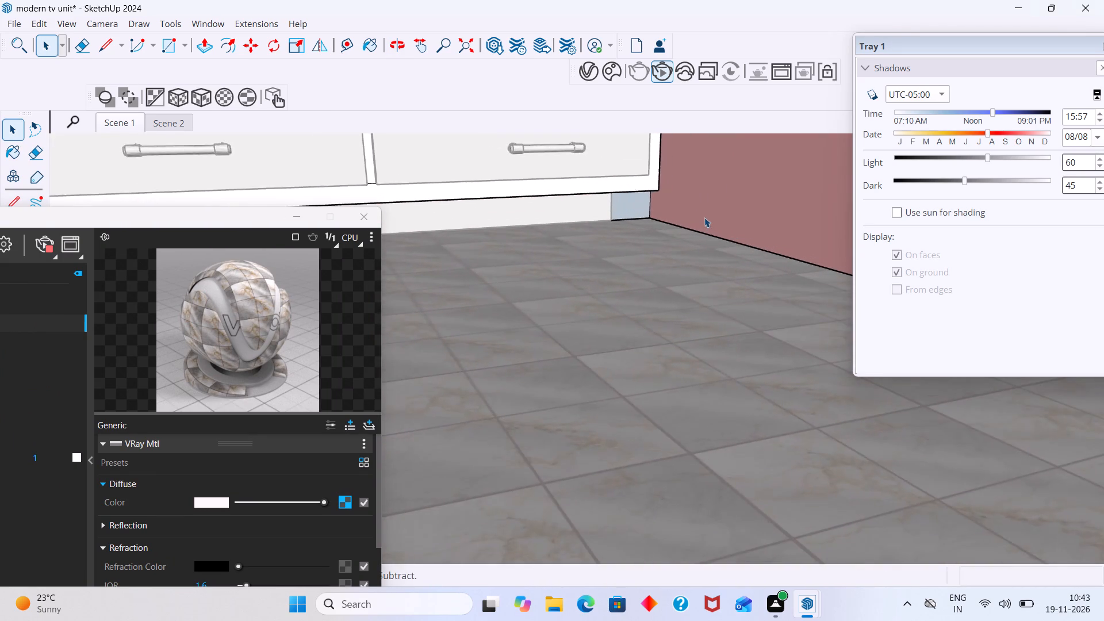
pyautogui.scroll(3, 704, 217)
pyautogui.click(709, 212)
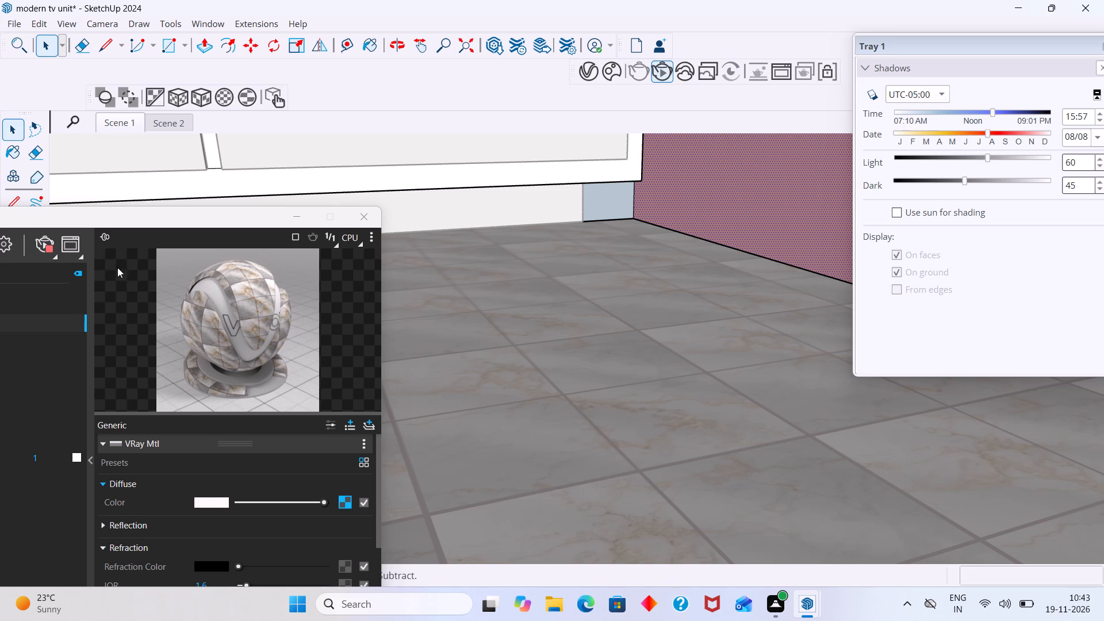
pyautogui.moveTo(139, 220); pyautogui.dragTo(323, 237)
pyautogui.rightClick(147, 340)
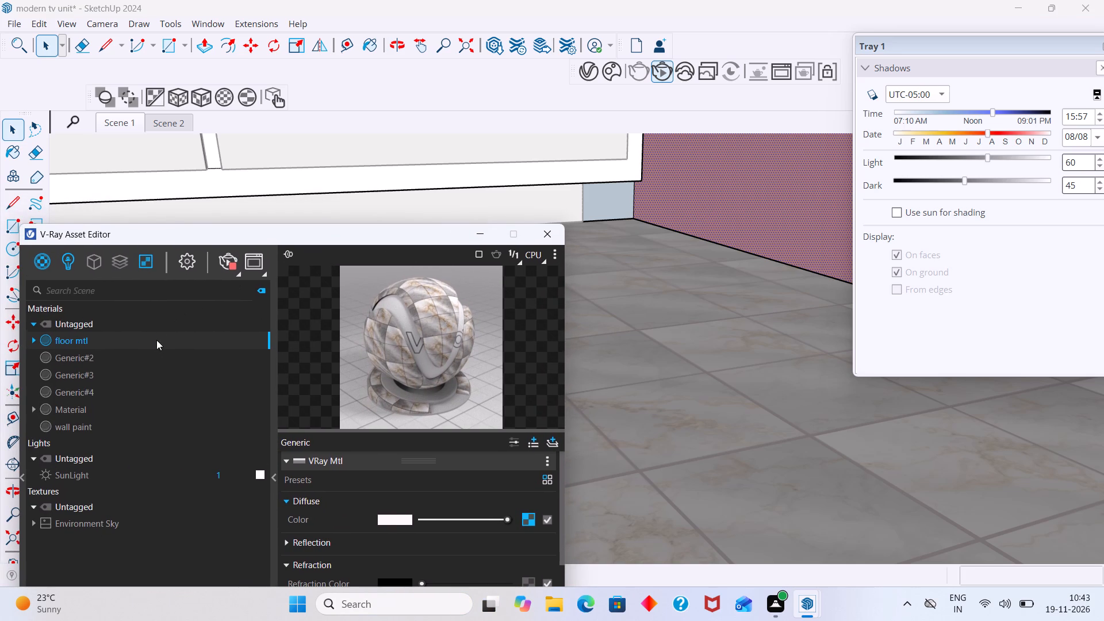
pyautogui.rightClick(163, 342)
pyautogui.rightClick(165, 343)
pyautogui.click(205, 371)
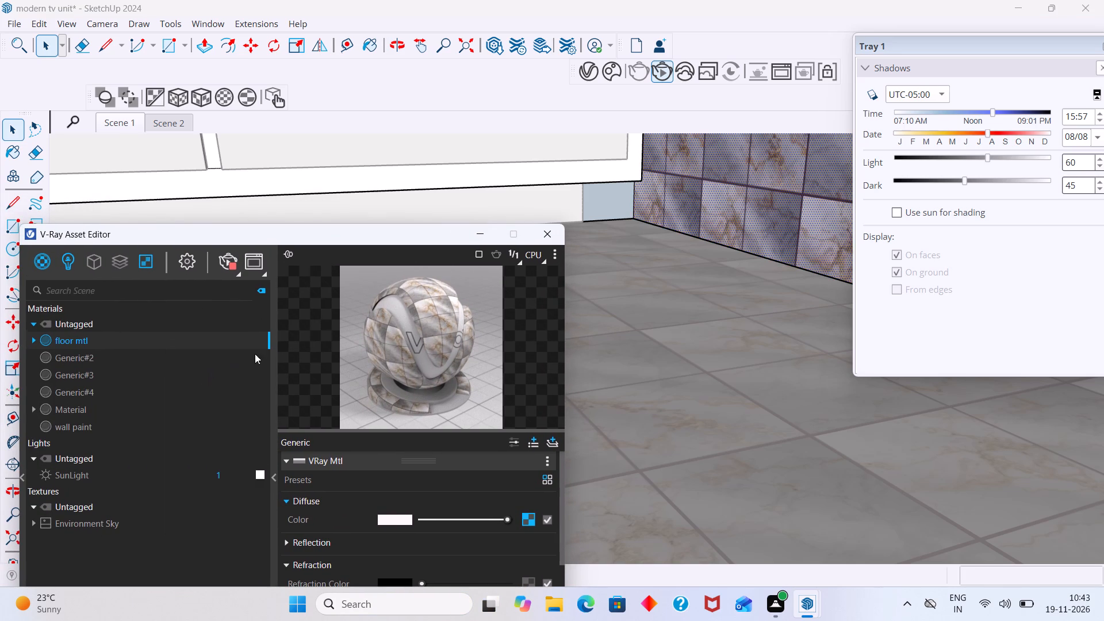
# Apply the floor mtl material to the narrow front edge face of the room's right wall.
pyautogui.scroll(-20, 448, 312)
pyautogui.scroll(-11, 448, 312)
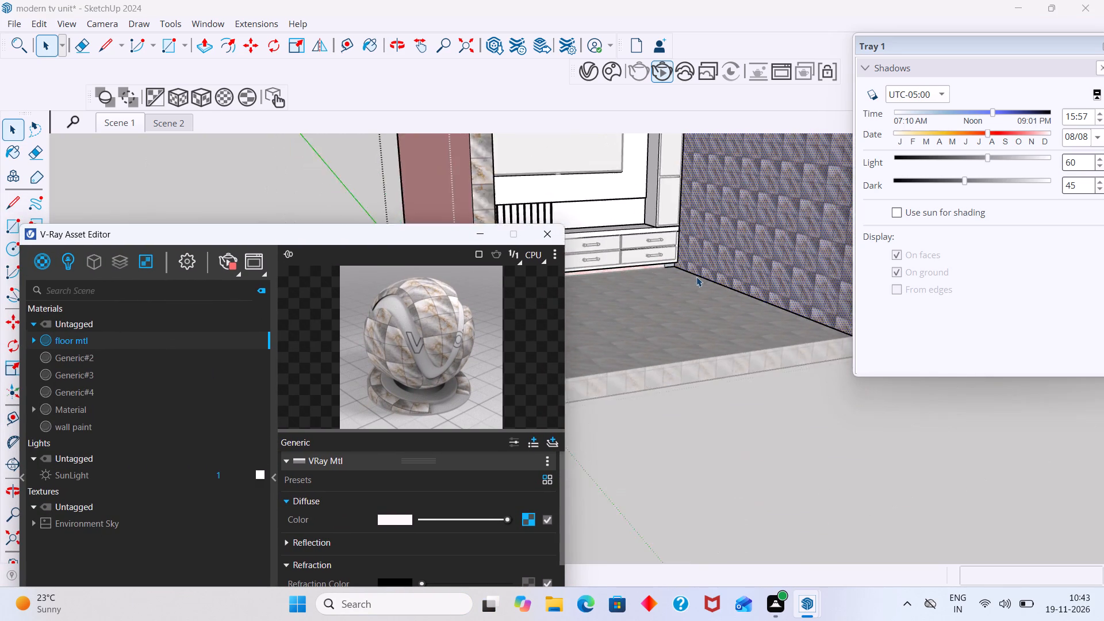
pyautogui.scroll(-1, 696, 277)
pyautogui.moveTo(760, 279); pyautogui.dragTo(724, 247, button='middle')
pyautogui.scroll(1, 724, 247)
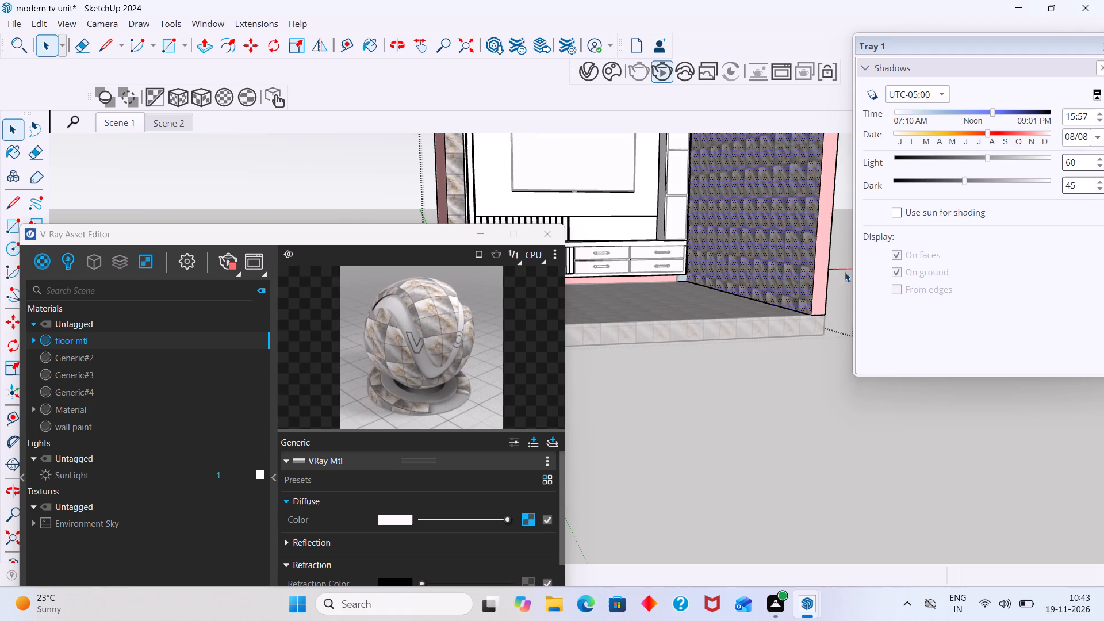
pyautogui.scroll(20, 839, 274)
pyautogui.scroll(1, 839, 274)
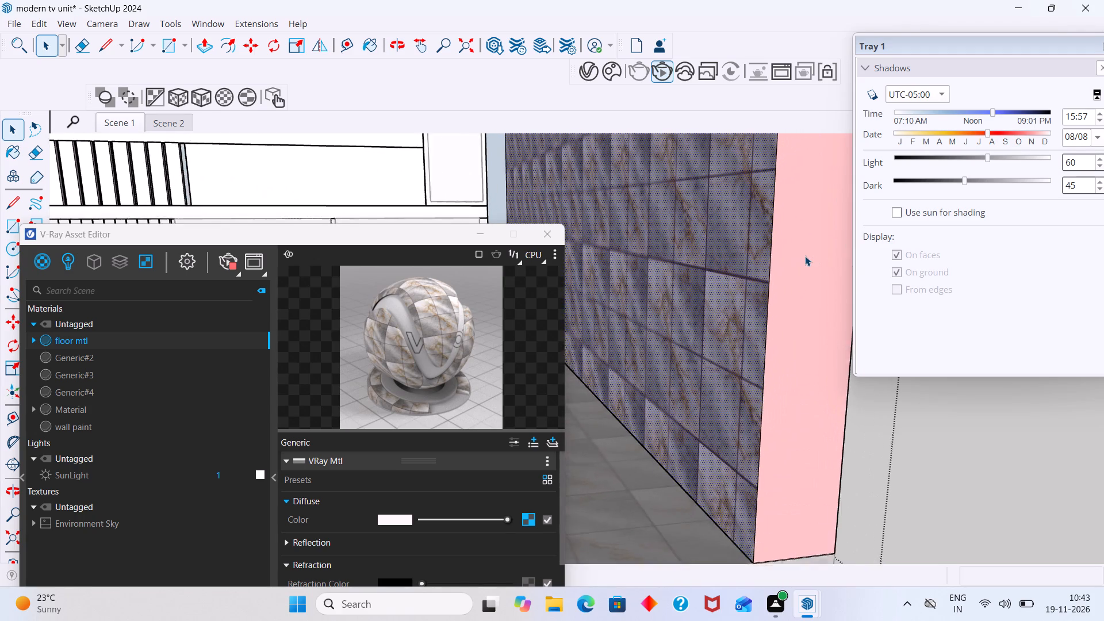
pyautogui.click(801, 256)
pyautogui.click(800, 261)
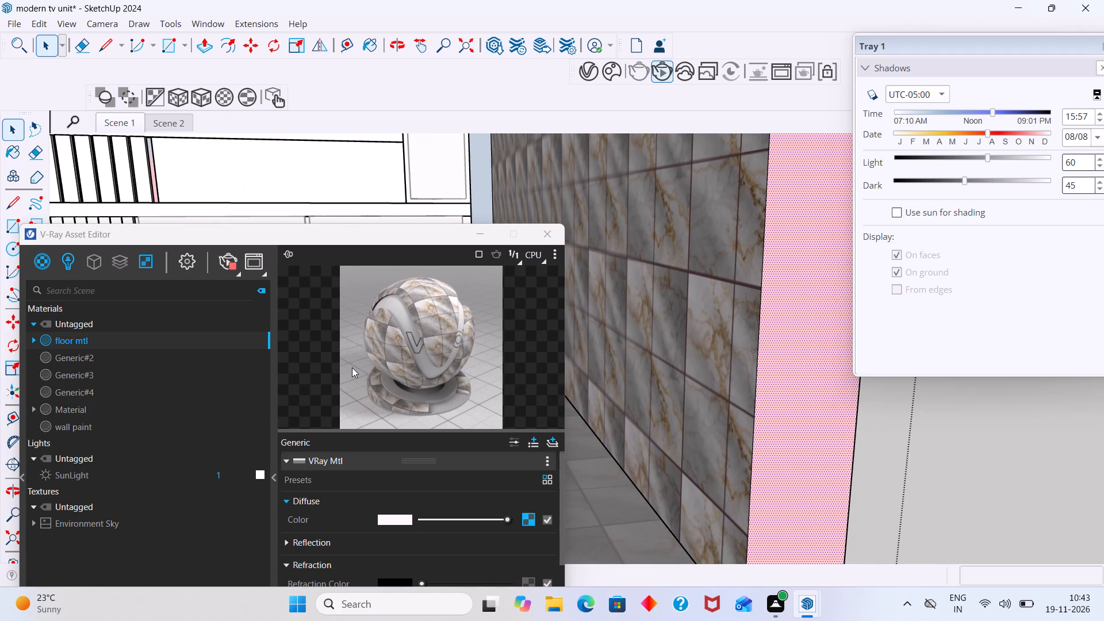
pyautogui.rightClick(200, 335)
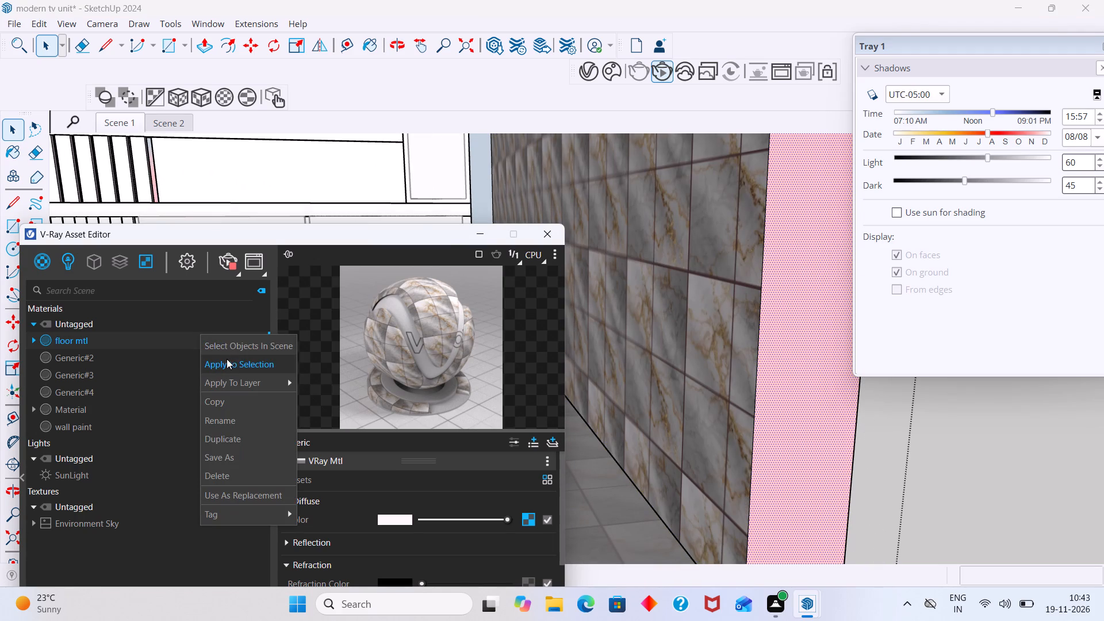
pyautogui.click(227, 359)
# Inspect how the marble tile joints meet at the front corner of the right wall.
pyautogui.scroll(-20, 475, 312)
pyautogui.scroll(-2, 475, 312)
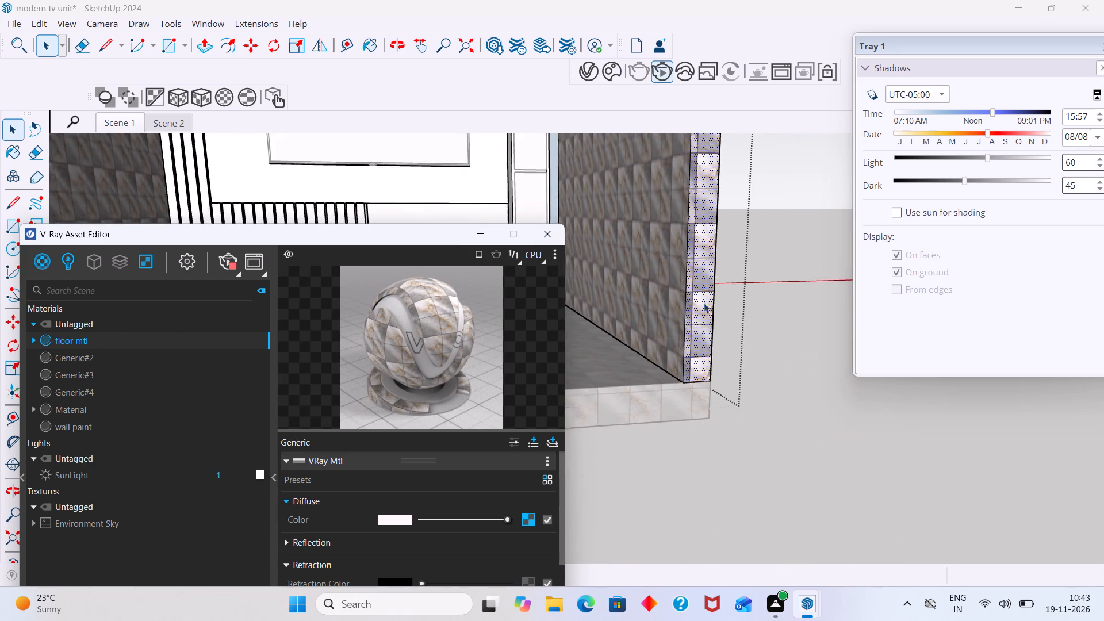
pyautogui.moveTo(753, 314); pyautogui.dragTo(787, 336, button='middle')
pyautogui.scroll(20, 765, 325)
pyautogui.scroll(5, 765, 325)
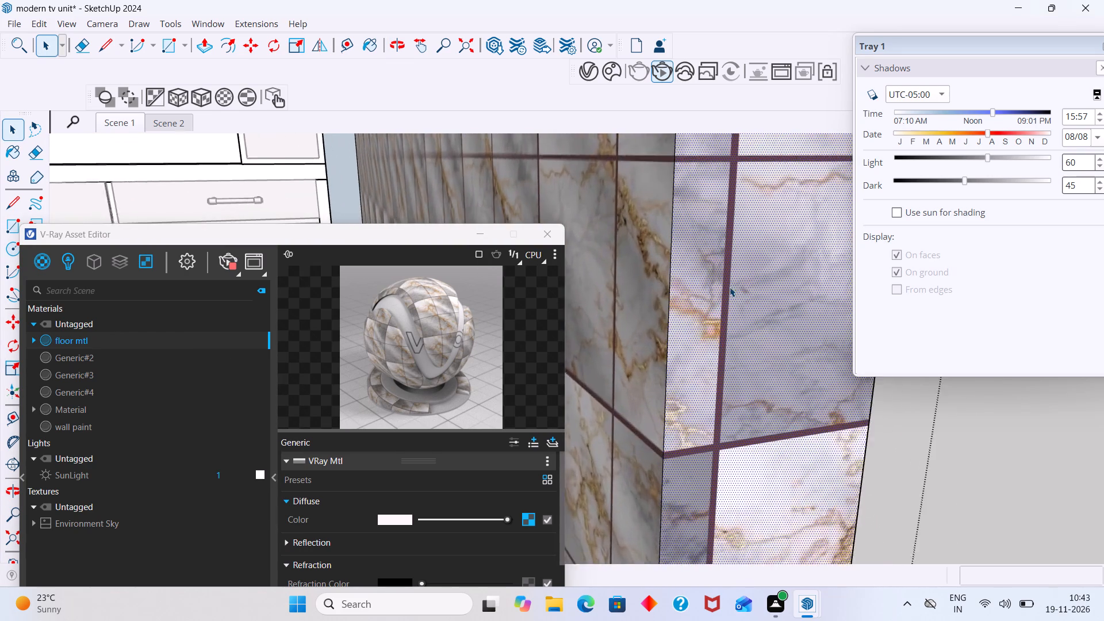
pyautogui.scroll(7, 730, 287)
pyautogui.scroll(-6, 710, 269)
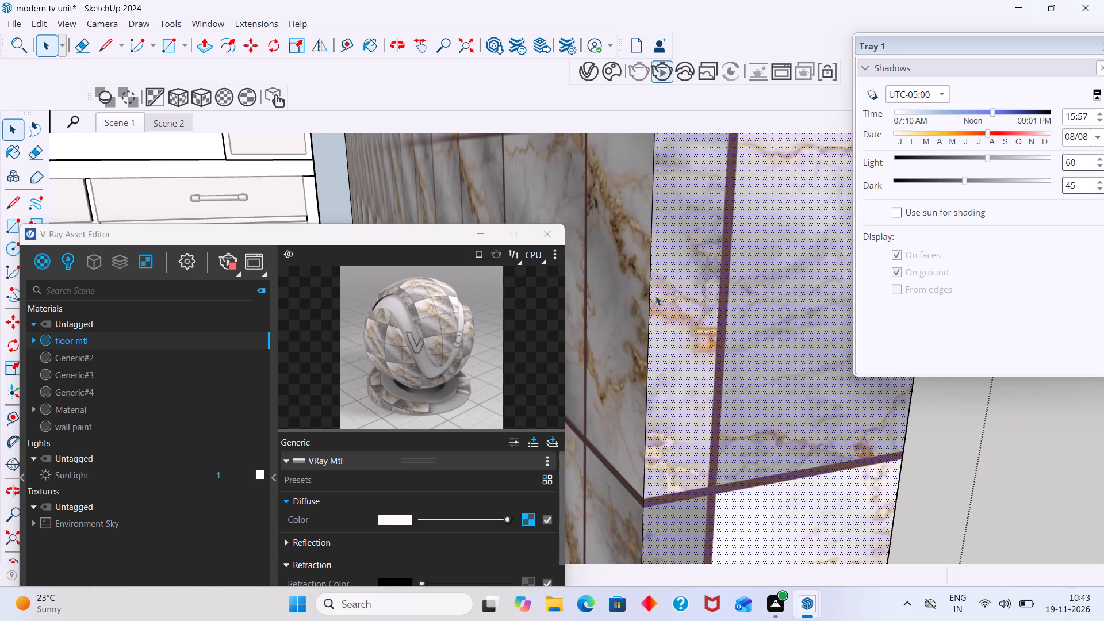
pyautogui.scroll(-20, 655, 299)
pyautogui.scroll(-20, 655, 299)
pyautogui.scroll(-10, 655, 299)
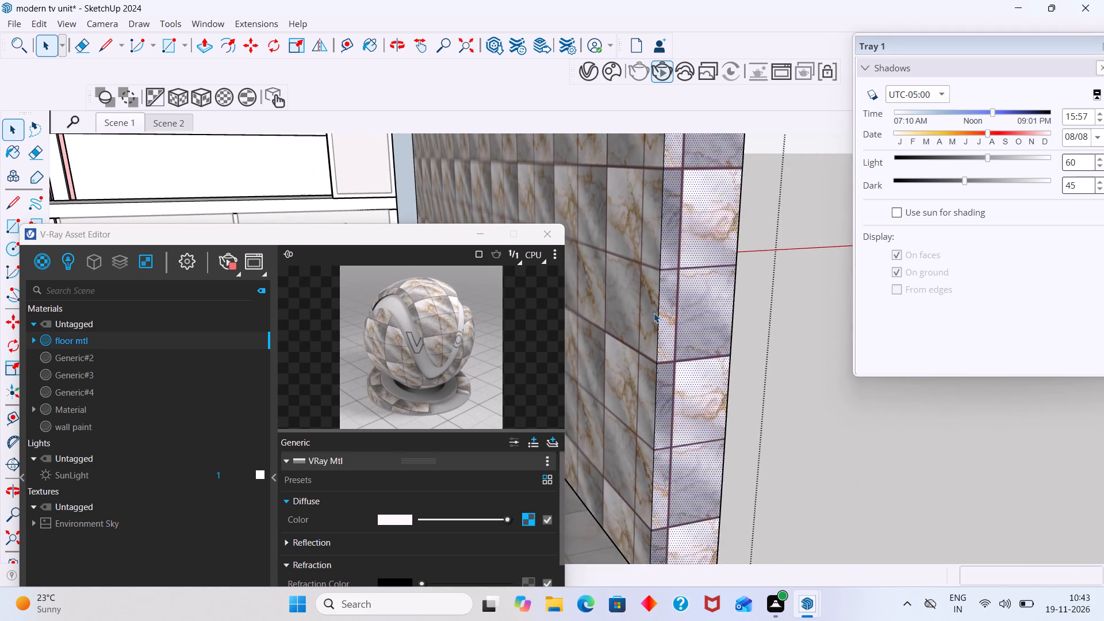
pyautogui.scroll(-17, 653, 312)
pyautogui.click(759, 350)
pyautogui.scroll(-8, 713, 348)
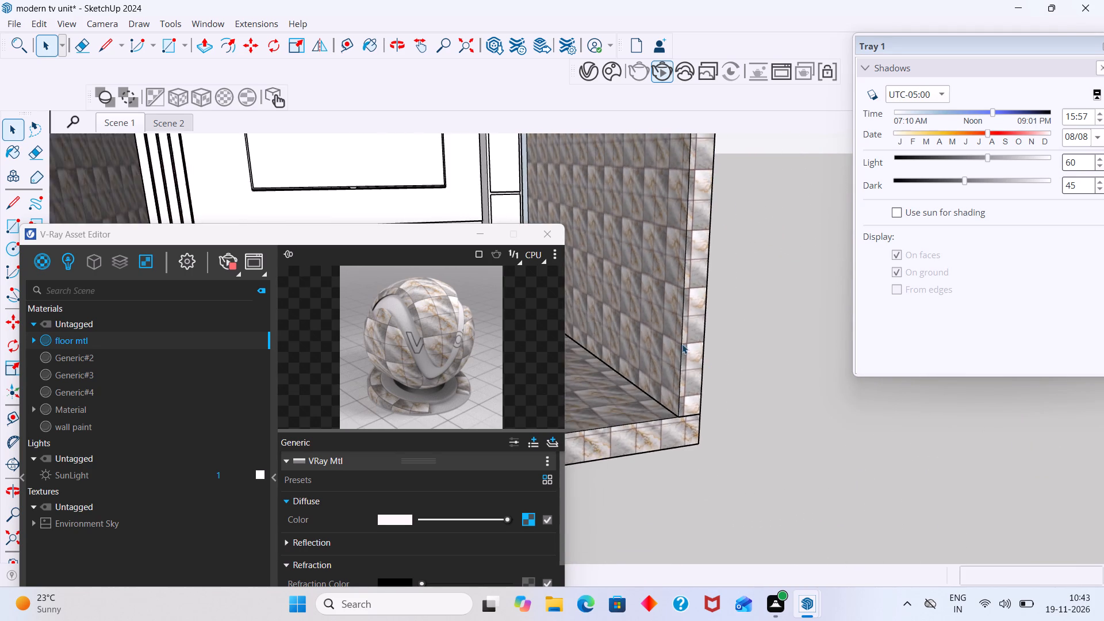
pyautogui.scroll(-8, 682, 344)
# Examine the marble tiling on the floor and both side walls across the whole room.
pyautogui.moveTo(416, 240); pyautogui.dragTo(266, 323)
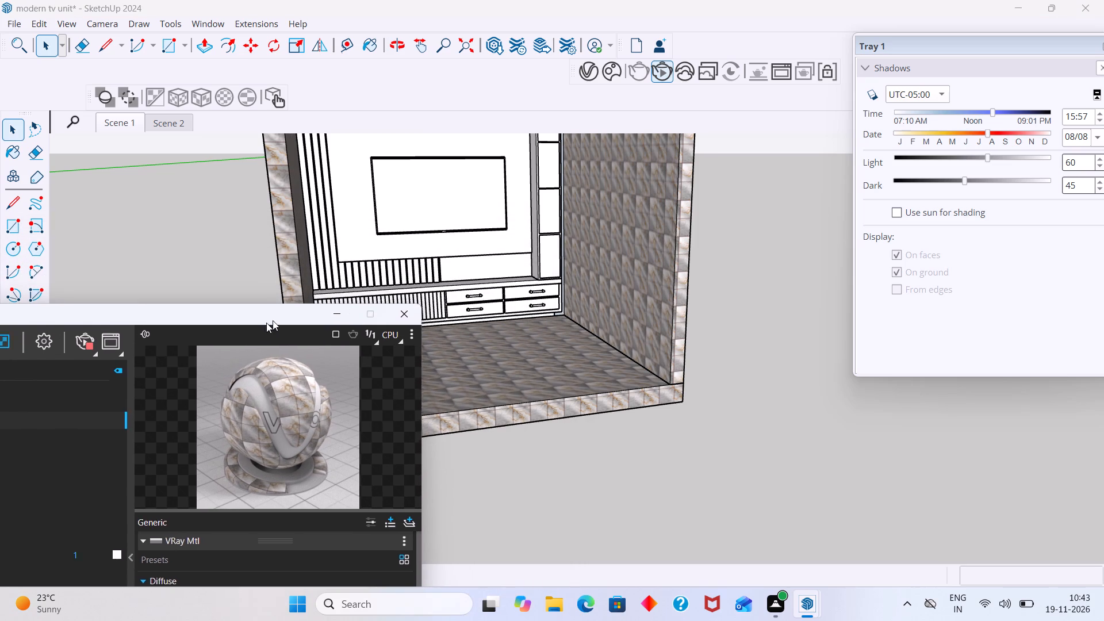
pyautogui.moveTo(266, 323); pyautogui.dragTo(124, 309)
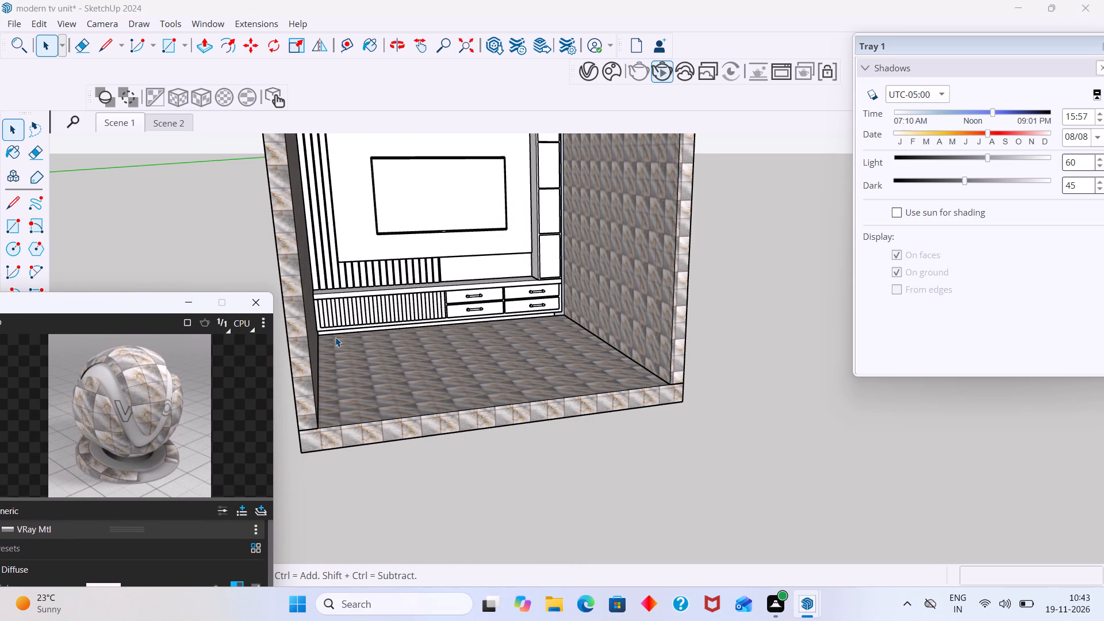
pyautogui.scroll(3, 334, 338)
pyautogui.moveTo(330, 338); pyautogui.dragTo(281, 304, button='middle')
pyautogui.scroll(1, 374, 306)
pyautogui.scroll(-6, 375, 305)
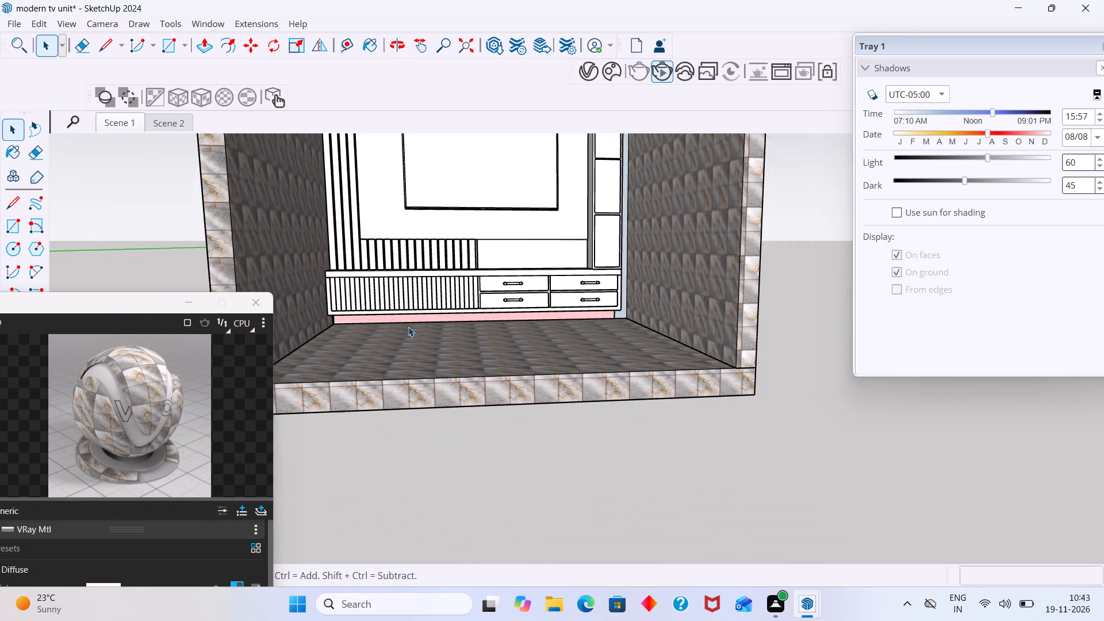
pyautogui.scroll(-1, 408, 327)
pyautogui.moveTo(461, 371); pyautogui.dragTo(603, 396, button='middle')
pyautogui.click(684, 444)
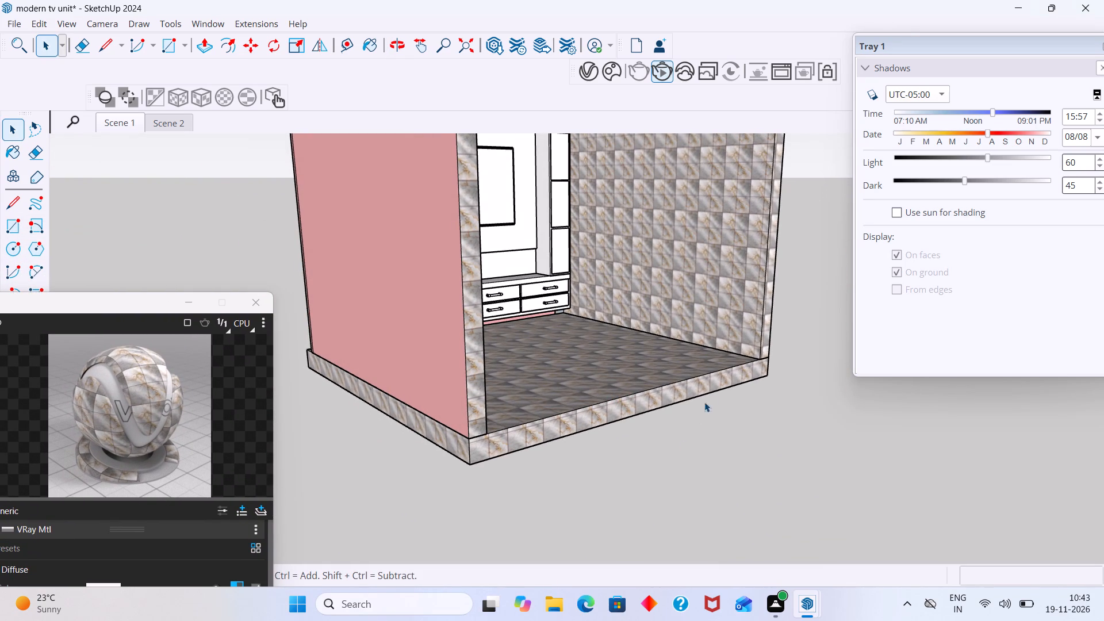
# Remove the Shadows settings from the tray and close the empty tray.
pyautogui.click(1103, 67)
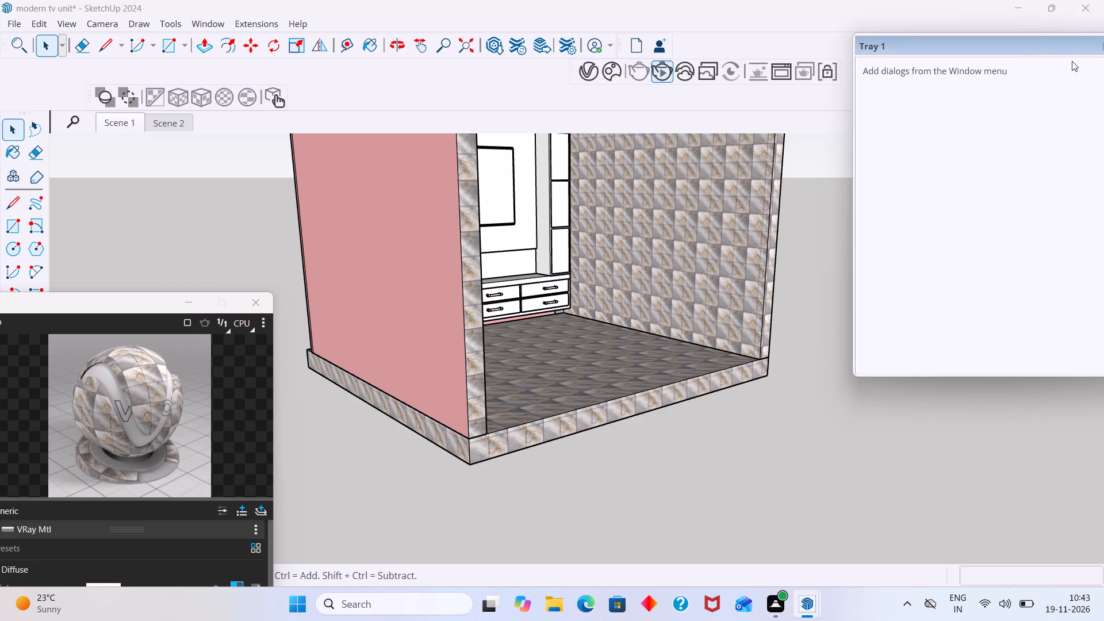
pyautogui.moveTo(1057, 50); pyautogui.dragTo(981, 59)
pyautogui.click(1033, 54)
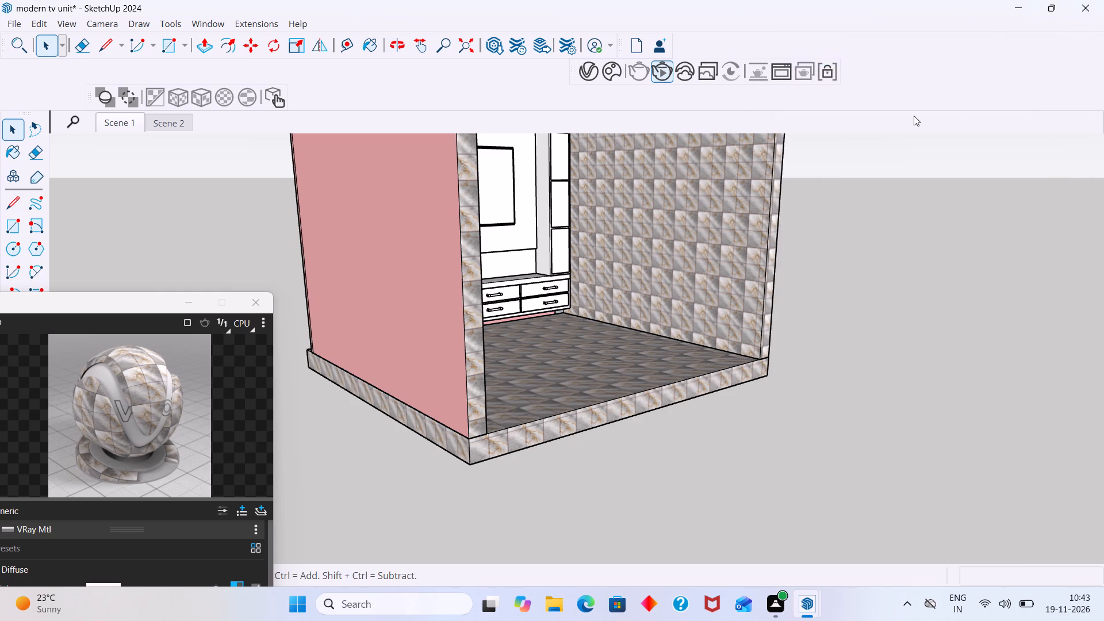
# Examine the tiled right wall and floor close up alongside the floor mtl material's settings.
pyautogui.moveTo(677, 224); pyautogui.dragTo(524, 248, button='middle')
pyautogui.scroll(3, 584, 251)
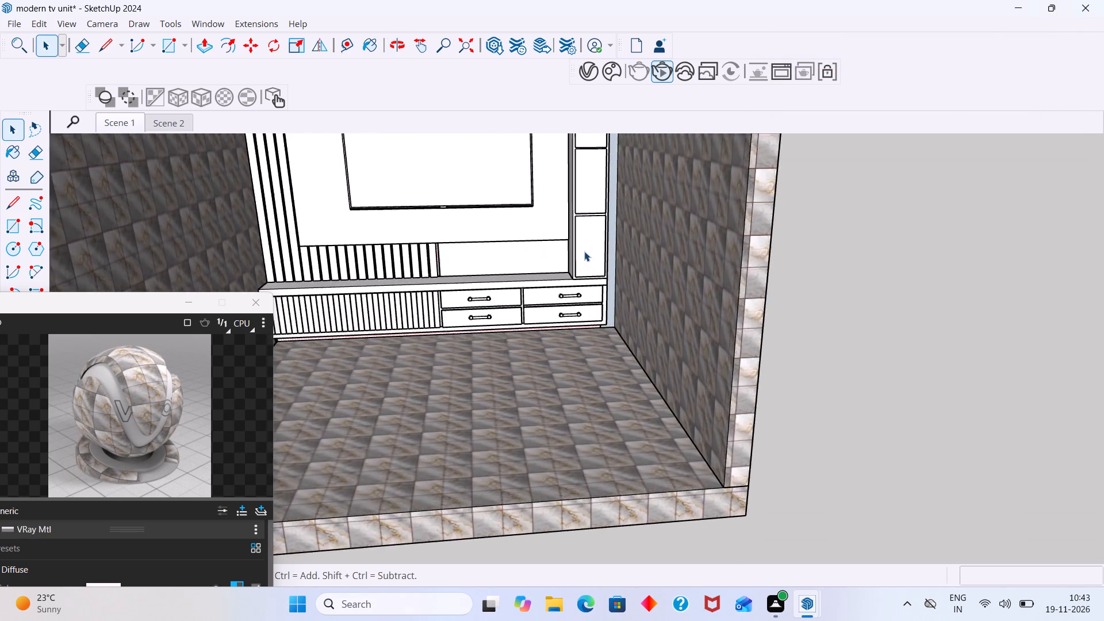
pyautogui.scroll(6, 584, 251)
pyautogui.moveTo(584, 246); pyautogui.dragTo(700, 250, button='middle')
pyautogui.scroll(-6, 160, 333)
pyautogui.moveTo(157, 306); pyautogui.dragTo(442, 186)
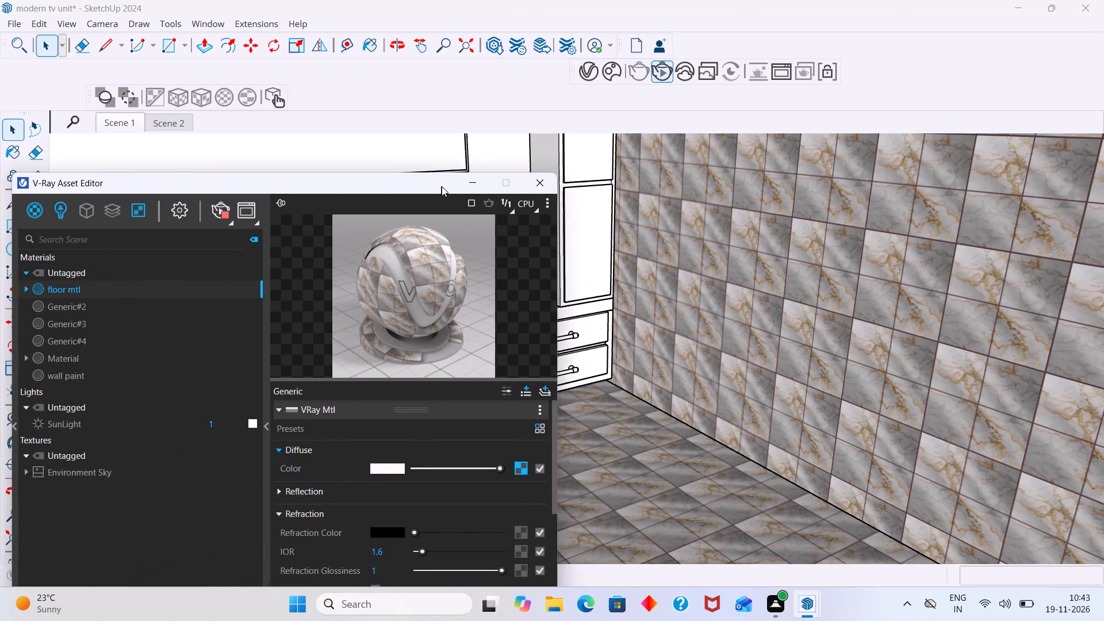
pyautogui.moveTo(442, 186); pyautogui.dragTo(390, 198)
pyautogui.scroll(-3, 390, 198)
pyautogui.scroll(-3, 235, 227)
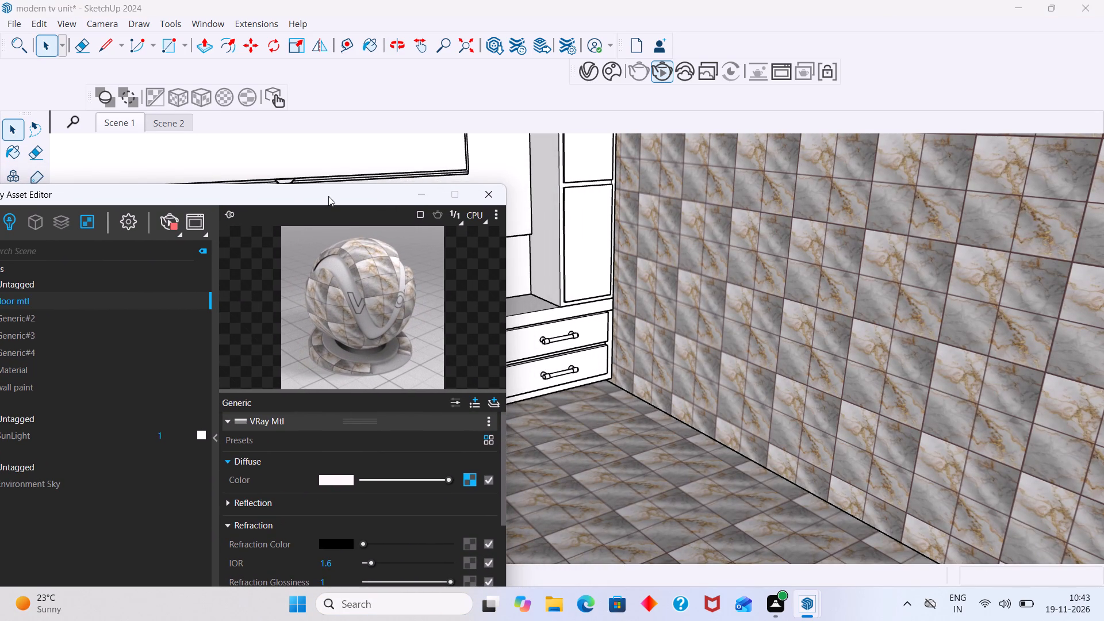
pyautogui.moveTo(328, 196); pyautogui.dragTo(424, 164)
pyautogui.scroll(-3, 386, 183)
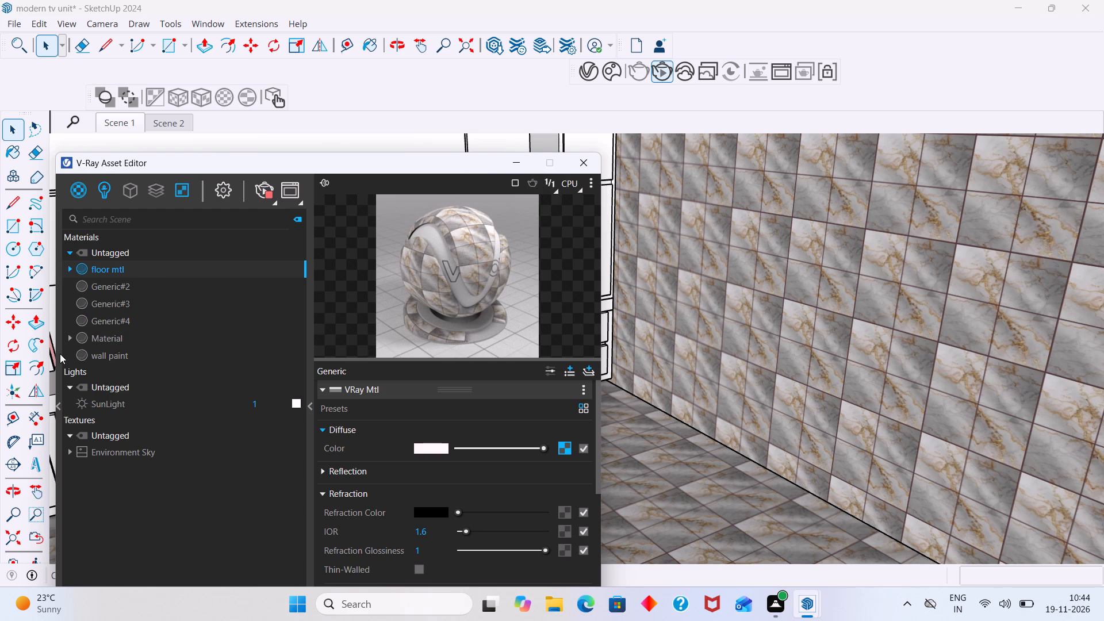
pyautogui.moveTo(53, 356); pyautogui.dragTo(97, 359)
# Examine the TV unit, tiled right wall and floor from outside and close up, keeping the V-Ray Asset Editor clear of the room.
pyautogui.click(416, 144)
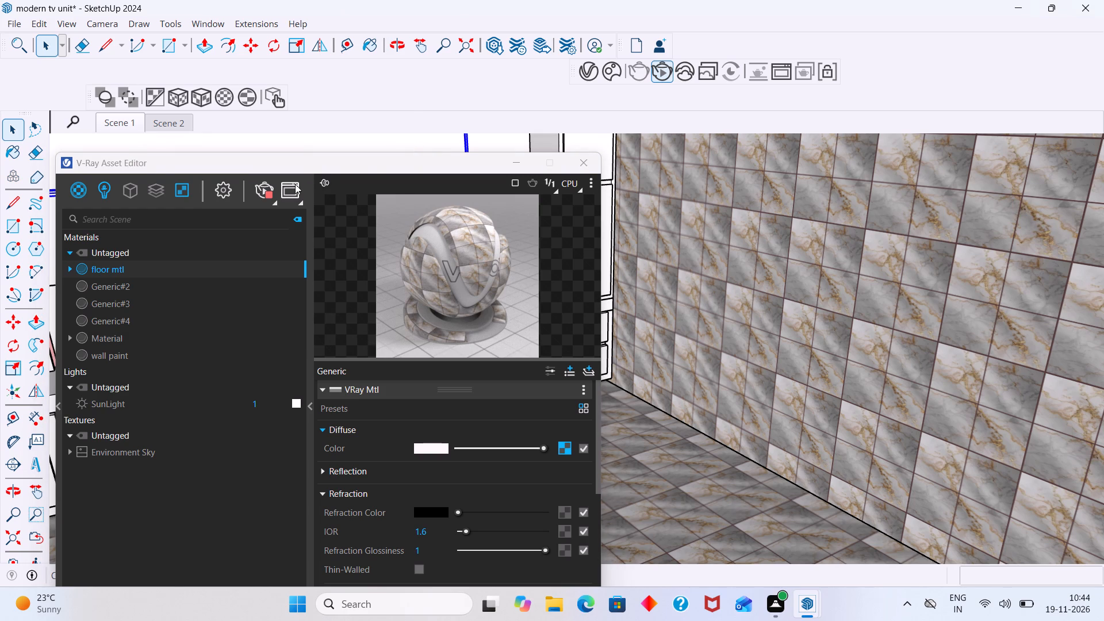
pyautogui.moveTo(298, 168); pyautogui.dragTo(179, 275)
pyautogui.scroll(-6, 341, 218)
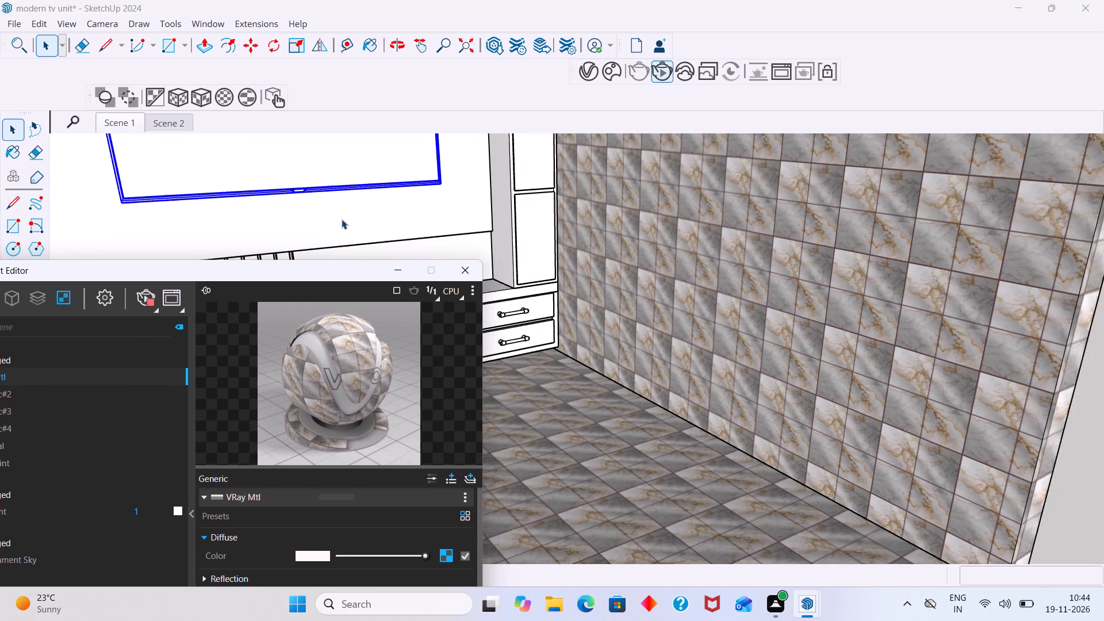
pyautogui.scroll(-18, 342, 219)
pyautogui.click(626, 270)
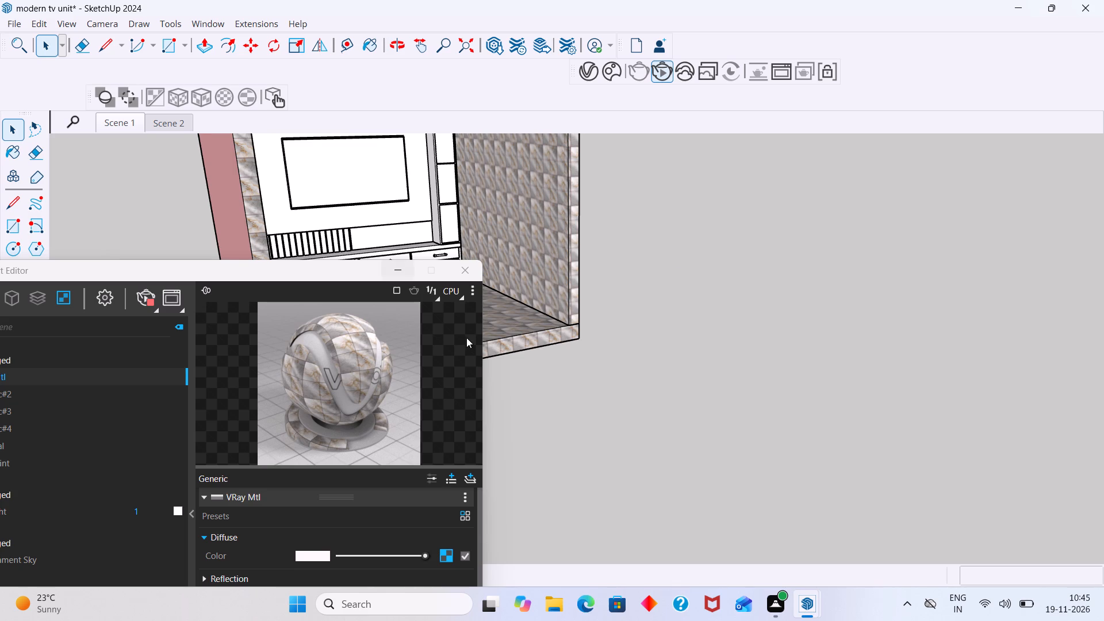
pyautogui.scroll(-4, 465, 338)
pyautogui.scroll(-6, 709, 366)
pyautogui.scroll(3, 570, 365)
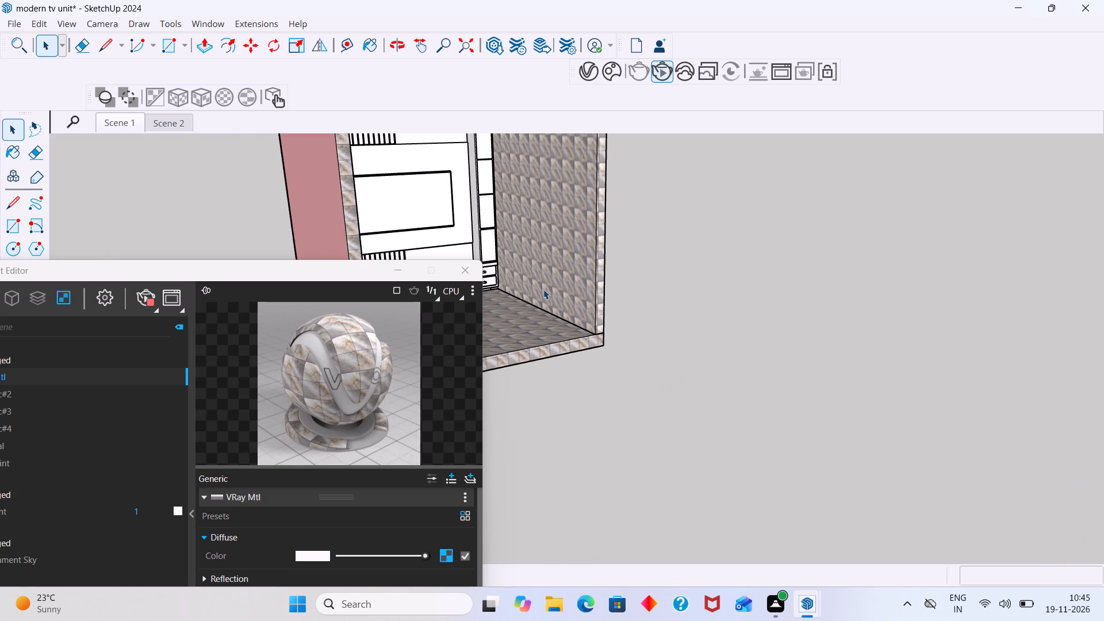
pyautogui.scroll(-2, 645, 259)
pyautogui.moveTo(631, 274); pyautogui.dragTo(822, 266, button='middle')
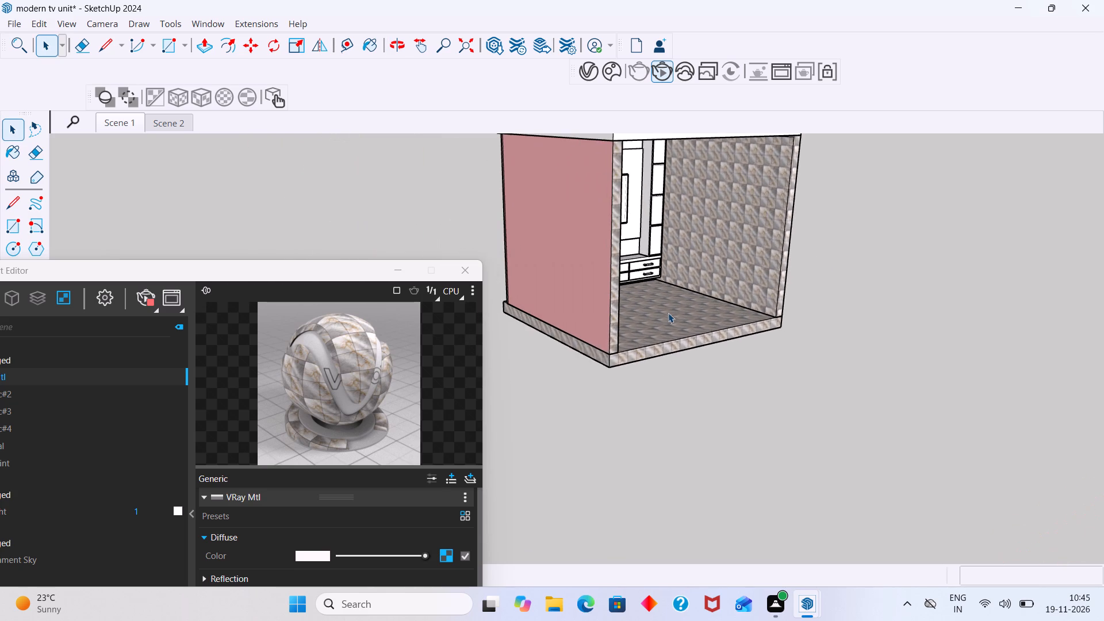
pyautogui.scroll(2, 664, 308)
pyautogui.moveTo(662, 306); pyautogui.dragTo(600, 267, button='middle')
pyautogui.scroll(7, 607, 264)
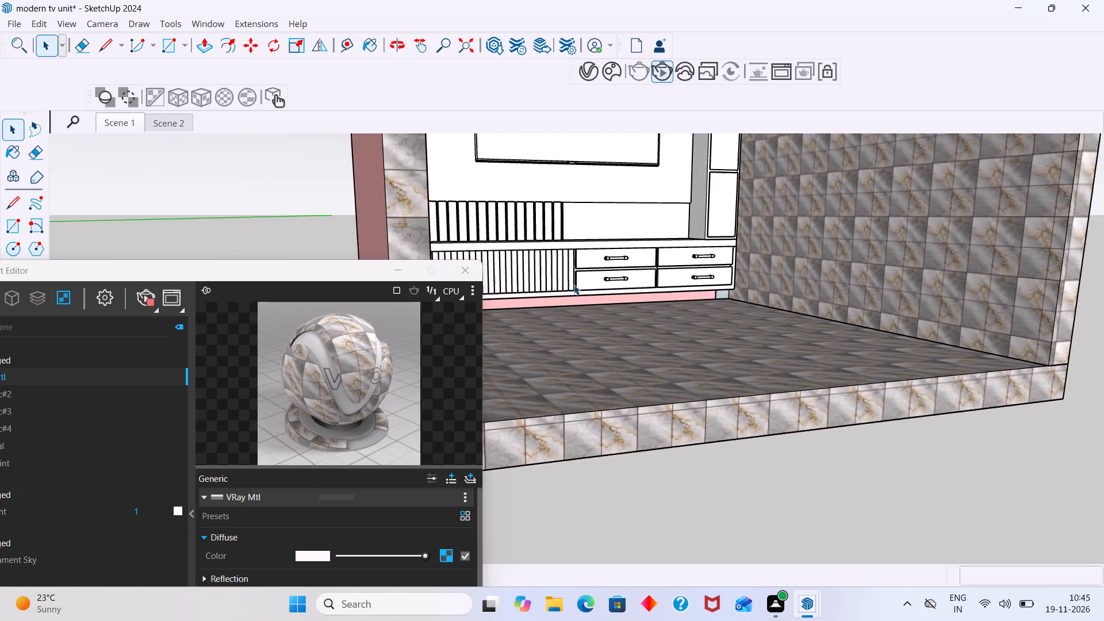
pyautogui.scroll(3, 574, 285)
pyautogui.scroll(-8, 578, 285)
pyautogui.moveTo(259, 274); pyautogui.dragTo(436, 220)
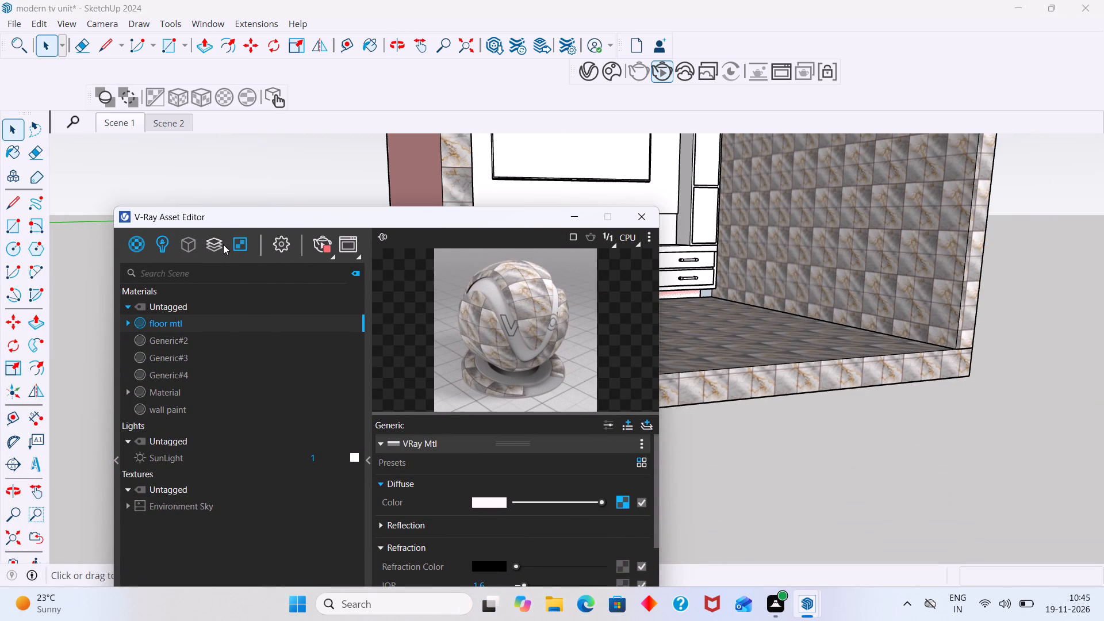
pyautogui.moveTo(377, 219); pyautogui.dragTo(313, 216)
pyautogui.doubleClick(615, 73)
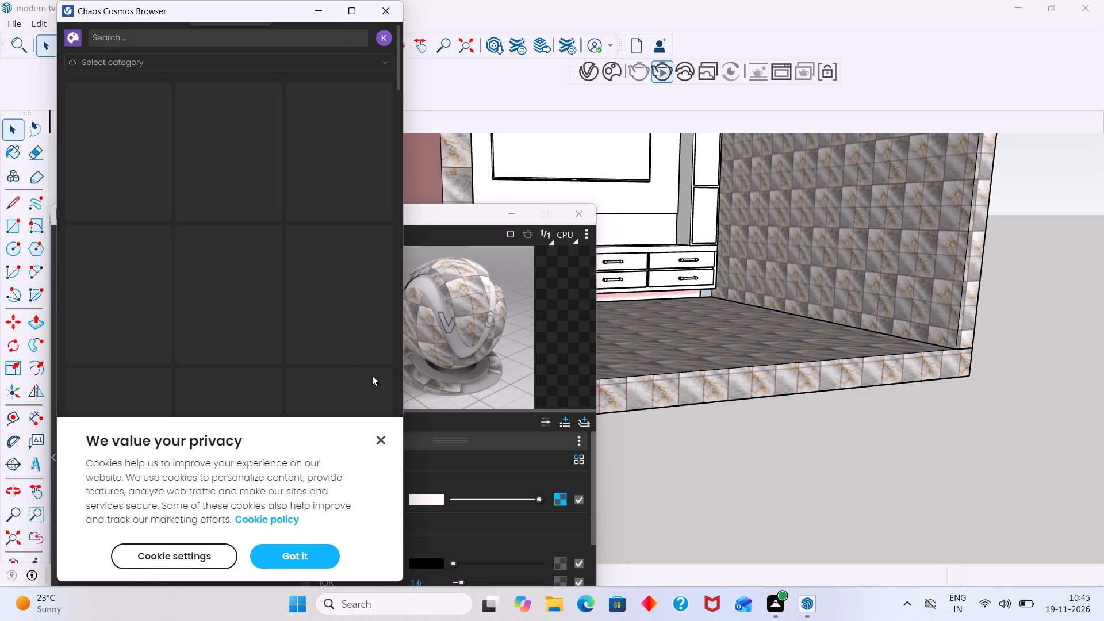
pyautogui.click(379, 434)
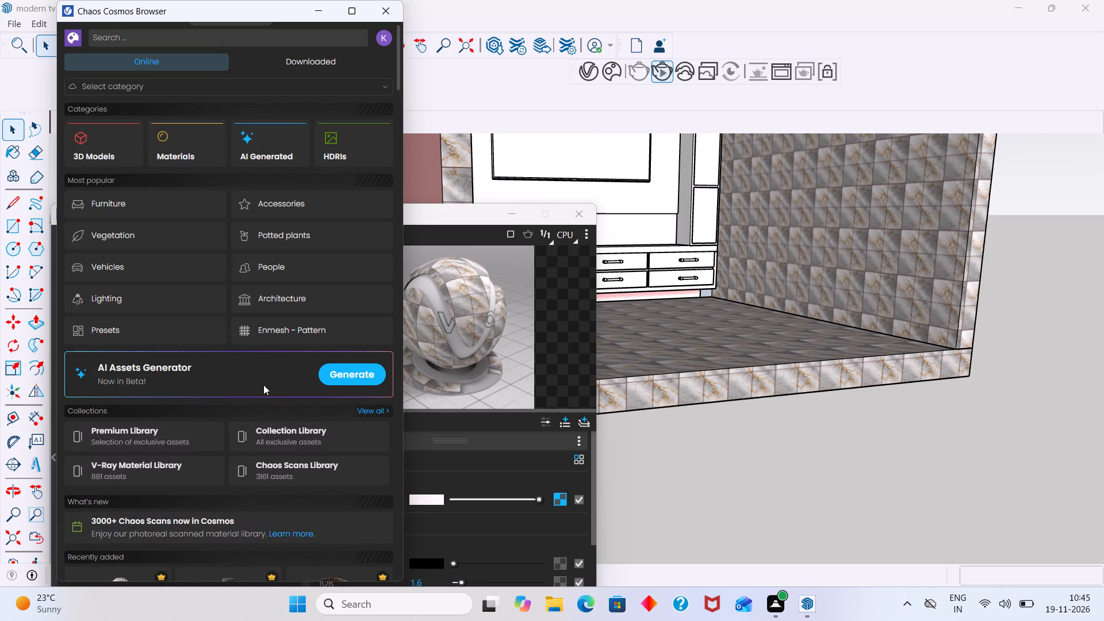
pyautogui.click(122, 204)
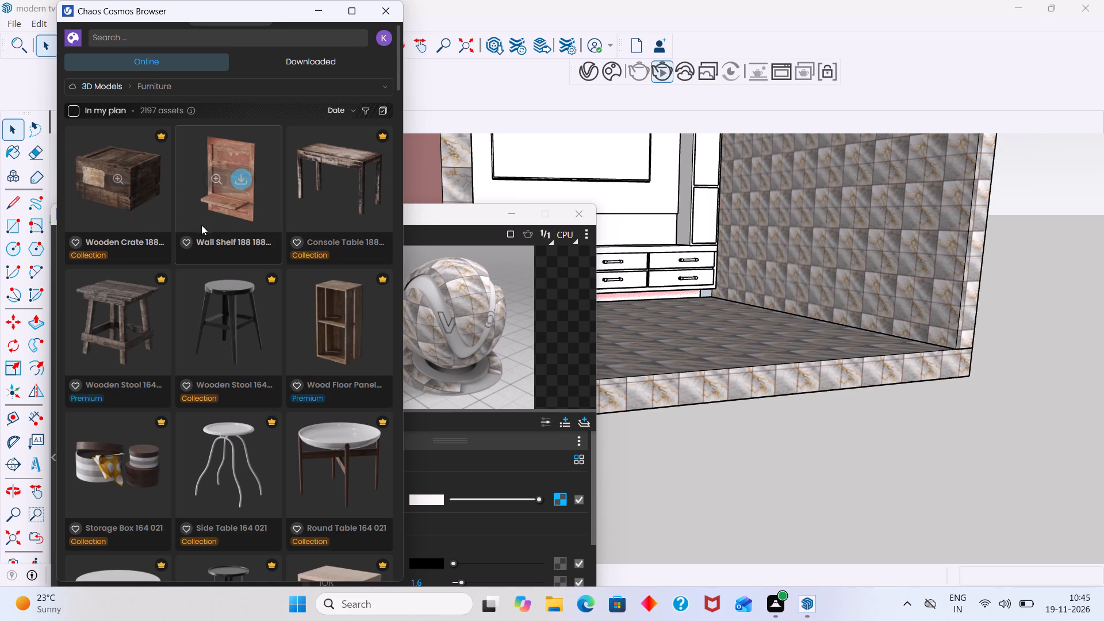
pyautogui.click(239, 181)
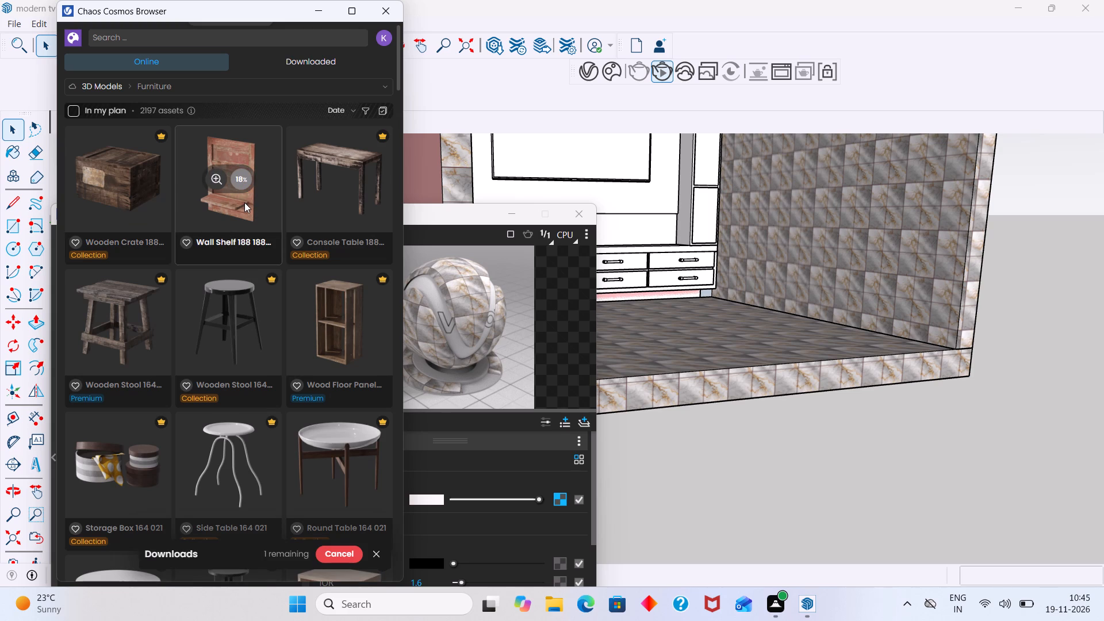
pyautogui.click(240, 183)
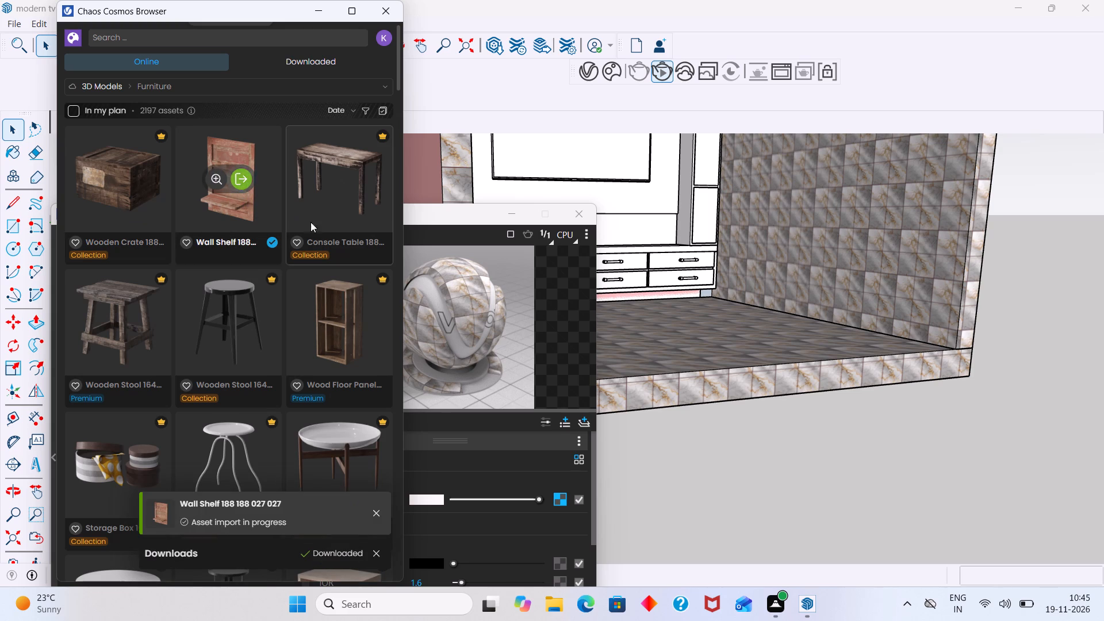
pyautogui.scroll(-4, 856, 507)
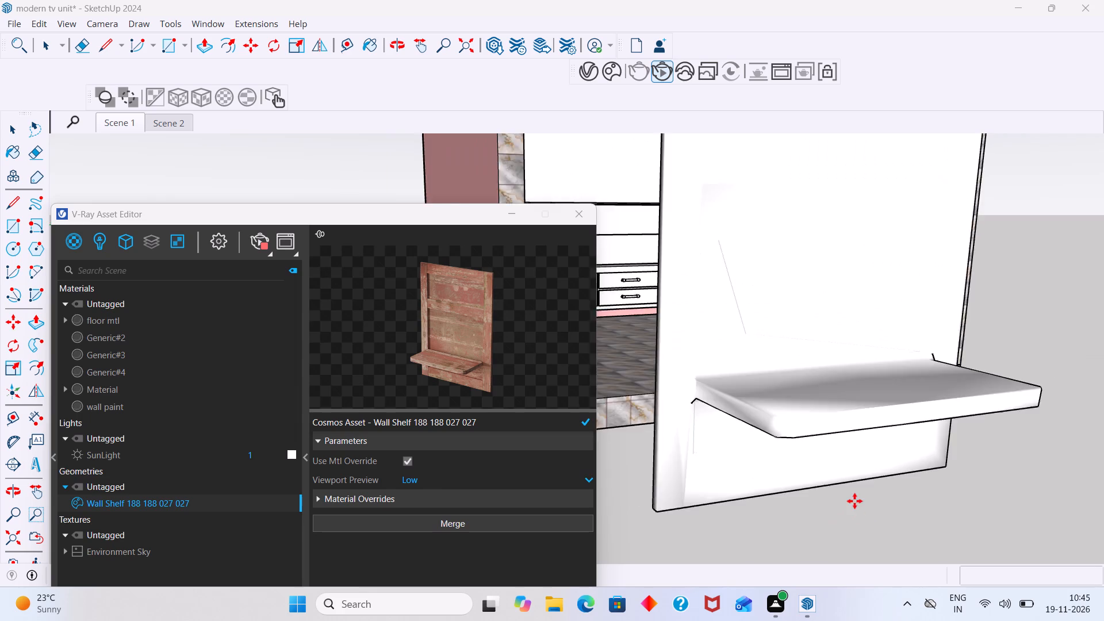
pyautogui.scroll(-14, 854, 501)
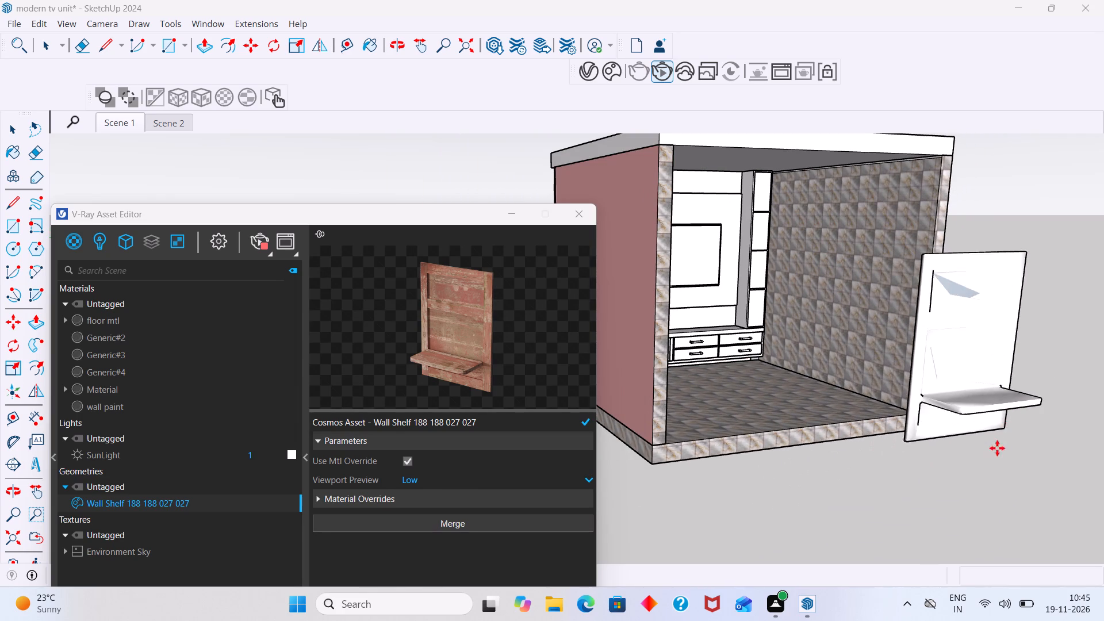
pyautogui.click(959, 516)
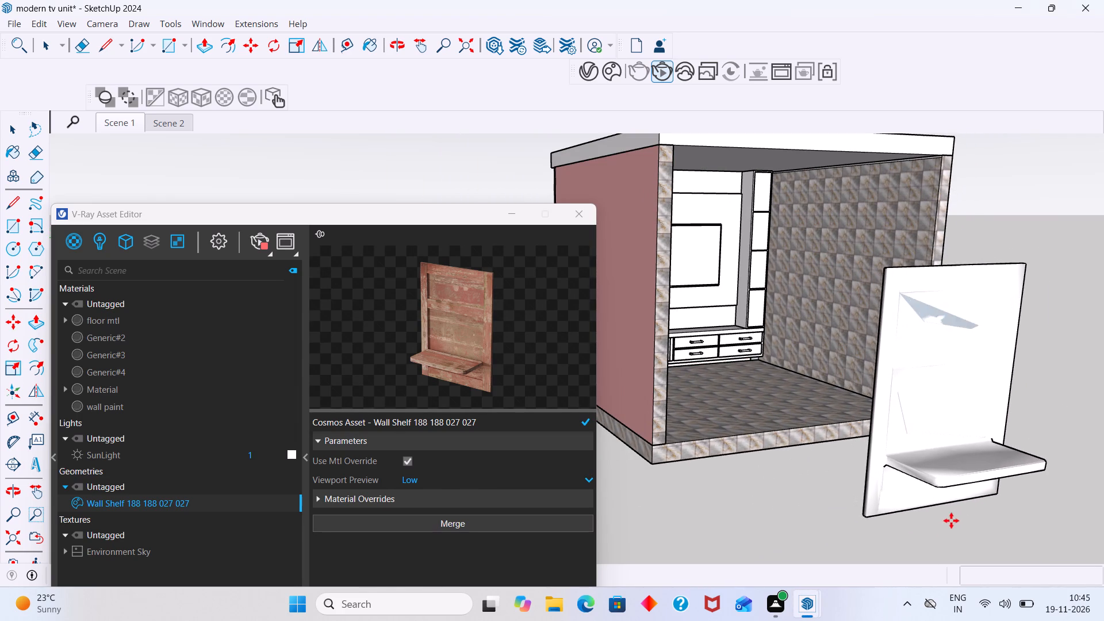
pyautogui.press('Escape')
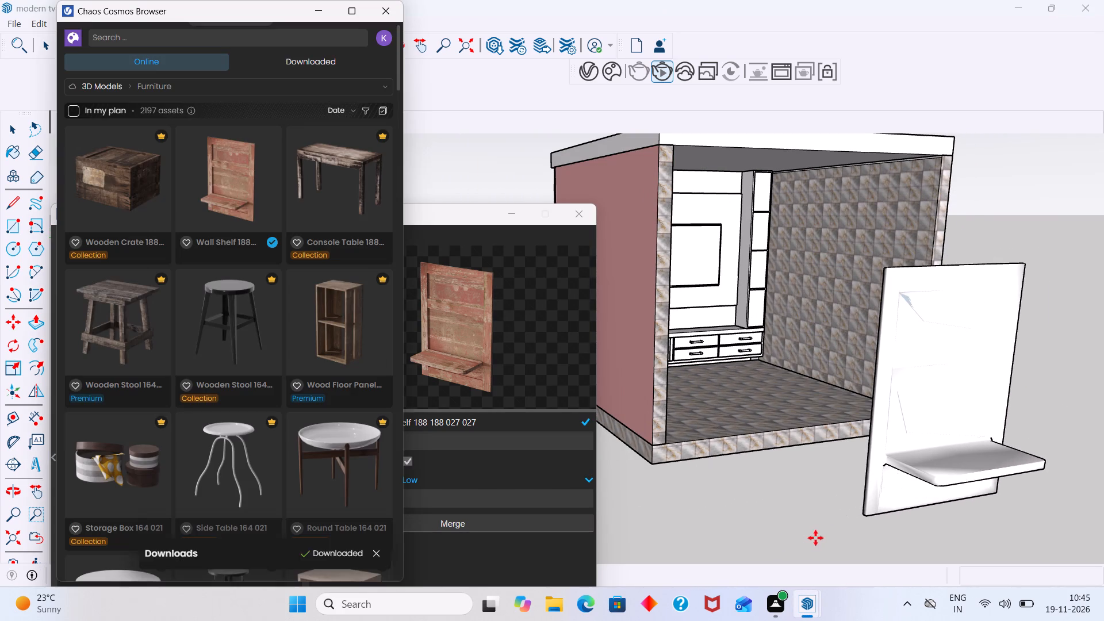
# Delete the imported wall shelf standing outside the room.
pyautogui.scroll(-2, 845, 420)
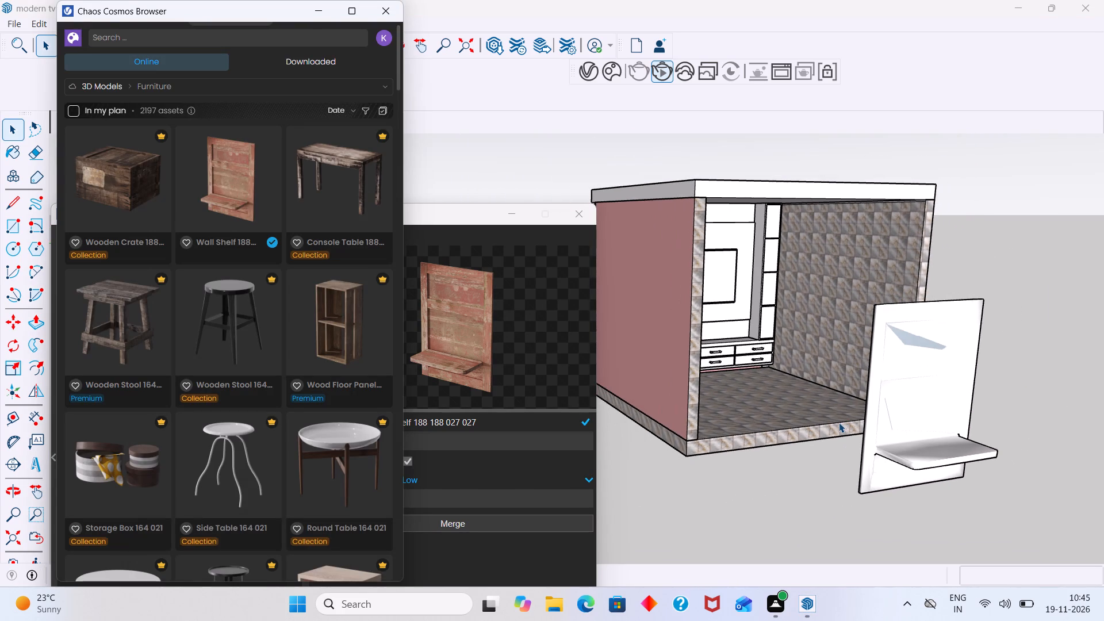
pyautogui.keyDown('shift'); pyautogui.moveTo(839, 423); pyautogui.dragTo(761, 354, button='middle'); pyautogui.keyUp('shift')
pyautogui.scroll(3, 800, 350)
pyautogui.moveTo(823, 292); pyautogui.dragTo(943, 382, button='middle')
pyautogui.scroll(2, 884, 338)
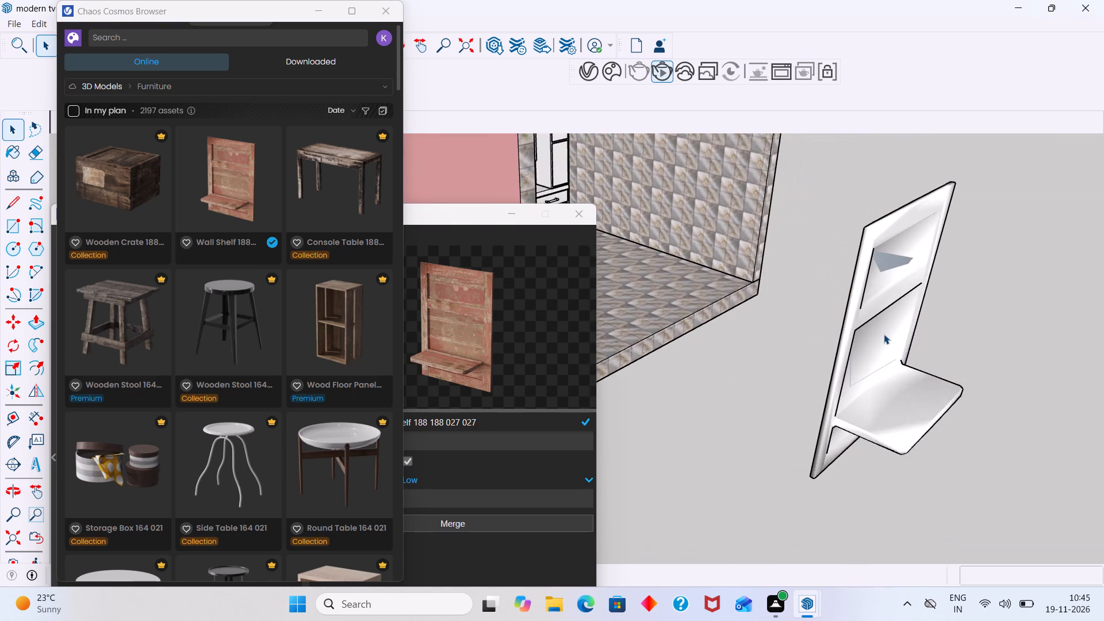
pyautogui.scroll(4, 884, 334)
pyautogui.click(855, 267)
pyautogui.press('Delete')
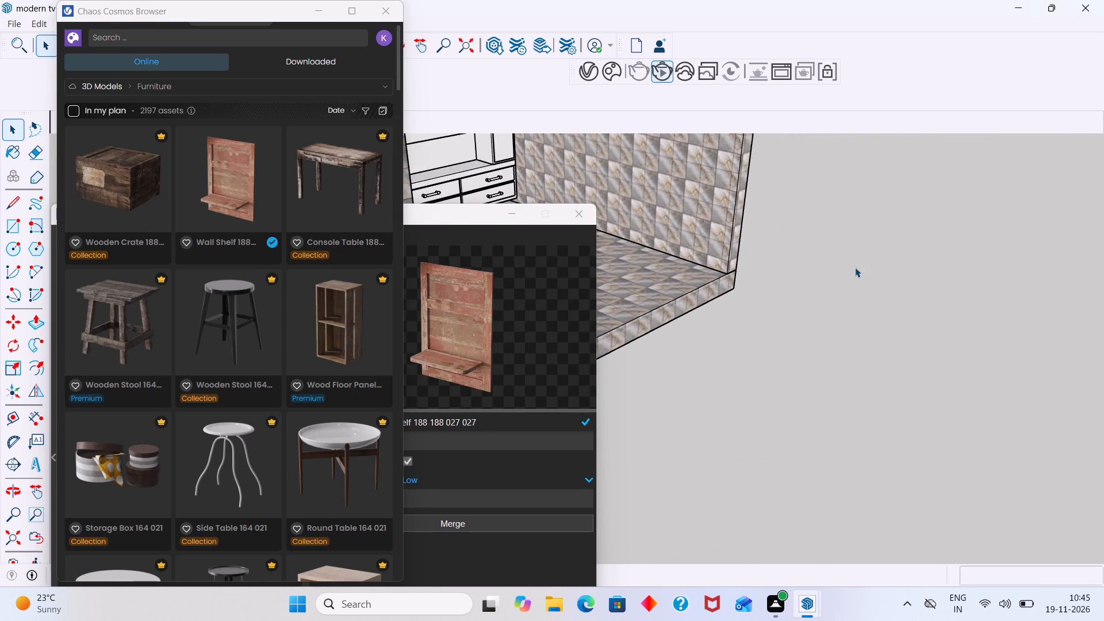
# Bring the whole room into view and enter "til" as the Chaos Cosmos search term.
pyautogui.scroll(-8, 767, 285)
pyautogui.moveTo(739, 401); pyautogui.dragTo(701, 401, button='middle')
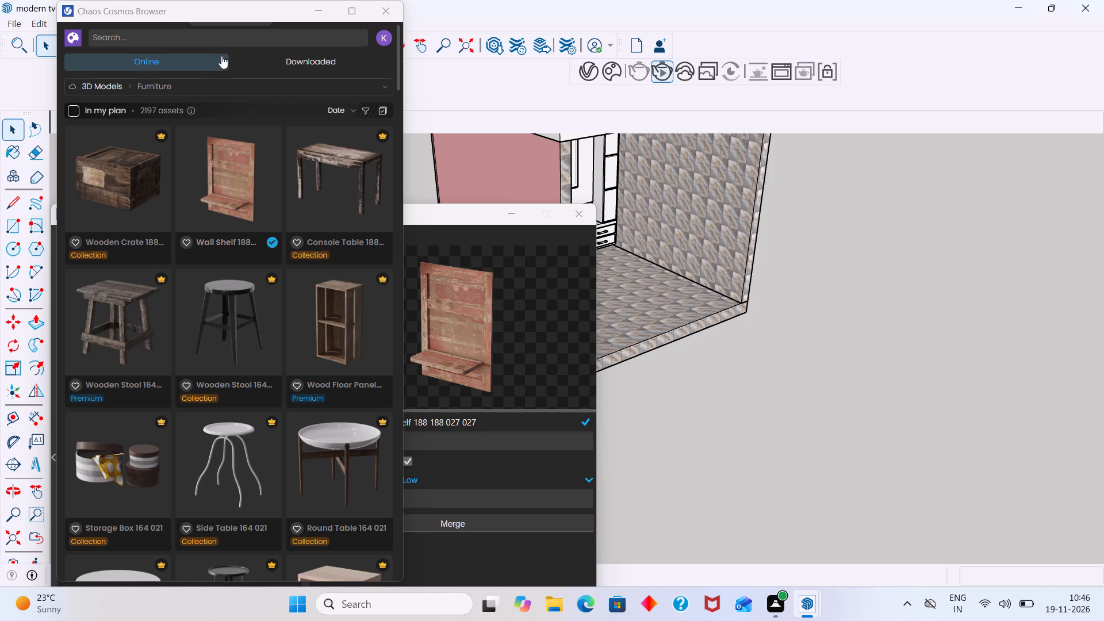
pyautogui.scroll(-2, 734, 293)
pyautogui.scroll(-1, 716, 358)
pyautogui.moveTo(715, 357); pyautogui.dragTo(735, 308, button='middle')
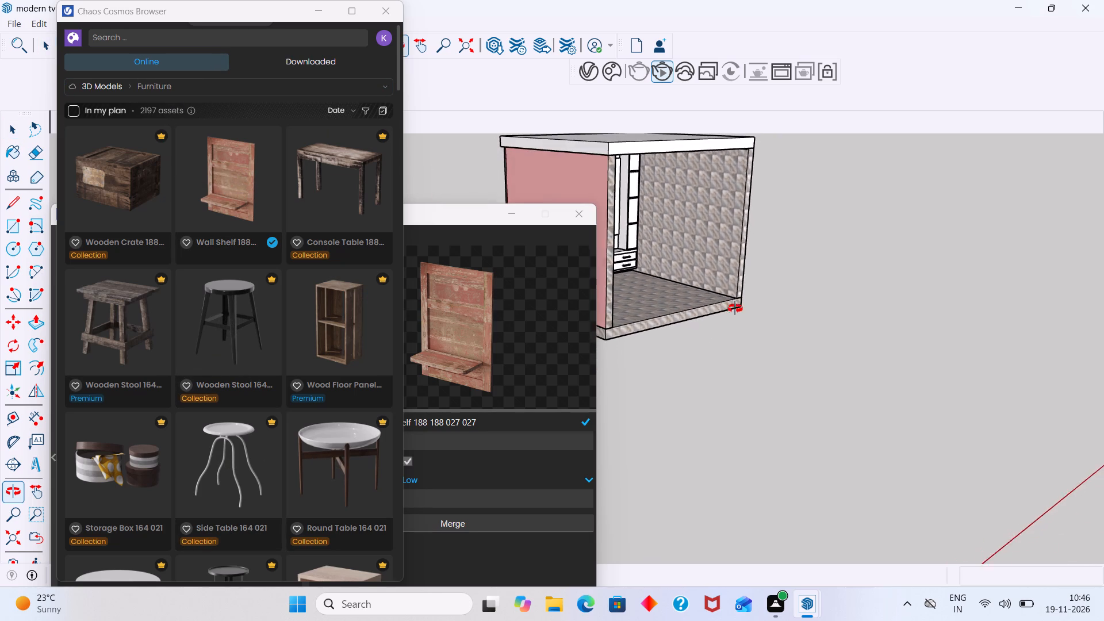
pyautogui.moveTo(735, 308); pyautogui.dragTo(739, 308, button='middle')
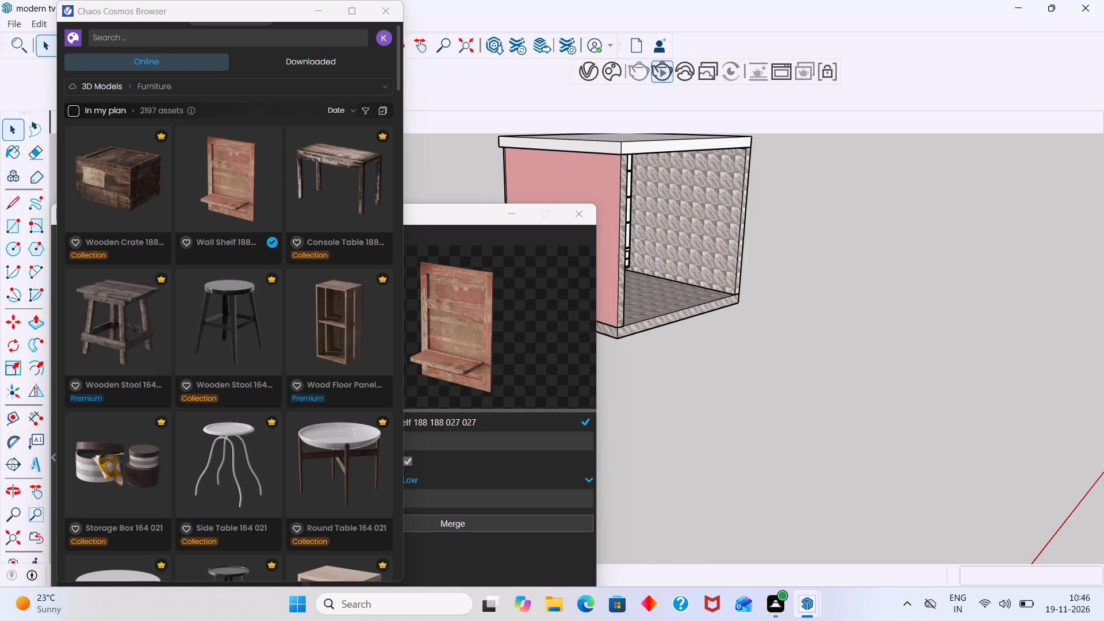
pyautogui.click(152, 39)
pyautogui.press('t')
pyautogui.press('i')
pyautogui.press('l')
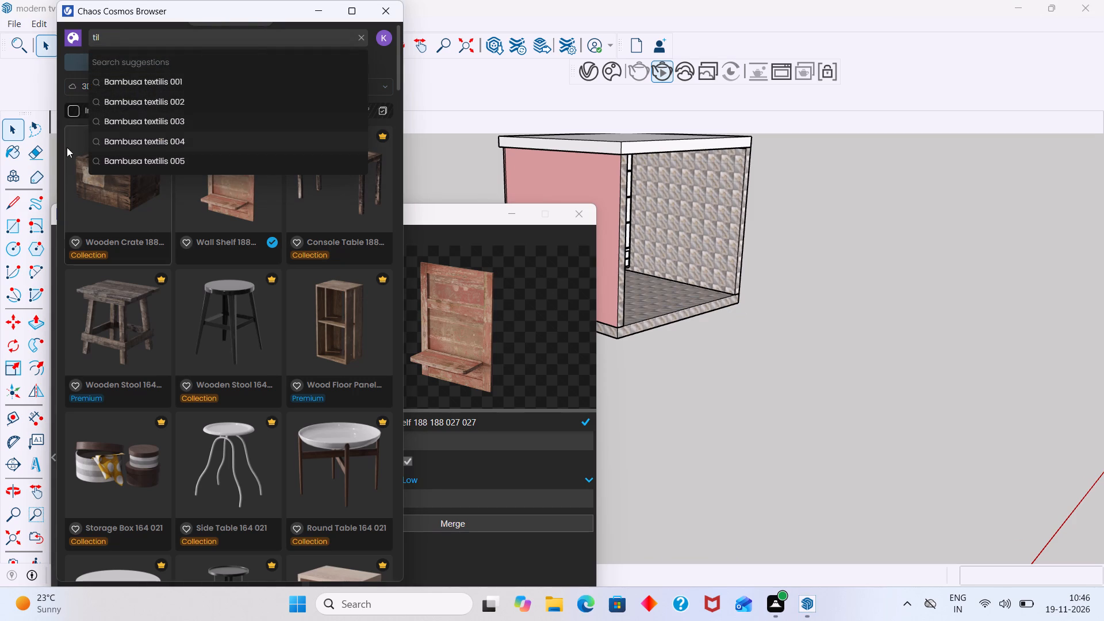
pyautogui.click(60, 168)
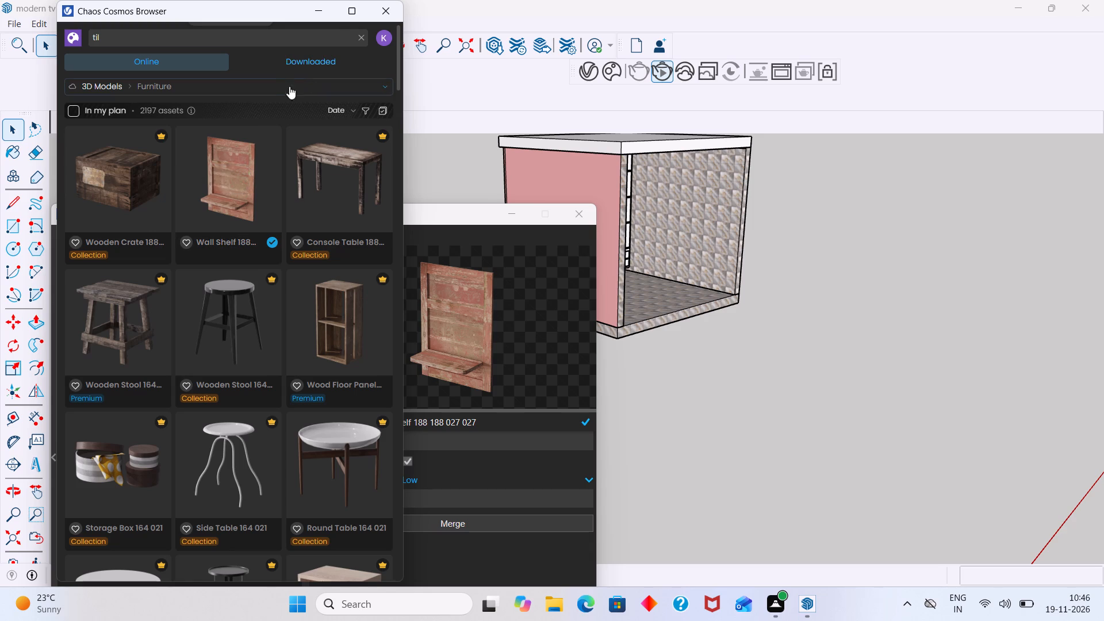
# Show the Beds category within the Furniture 3D models in Chaos Cosmos.
pyautogui.click(149, 86)
pyautogui.click(94, 86)
pyautogui.click(95, 86)
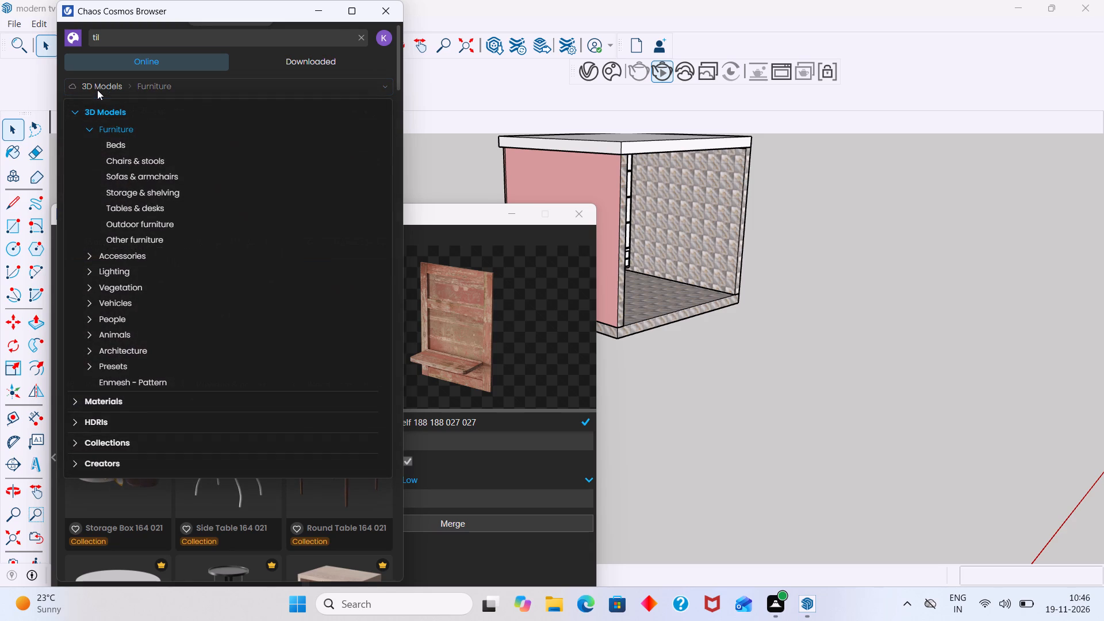
pyautogui.click(125, 144)
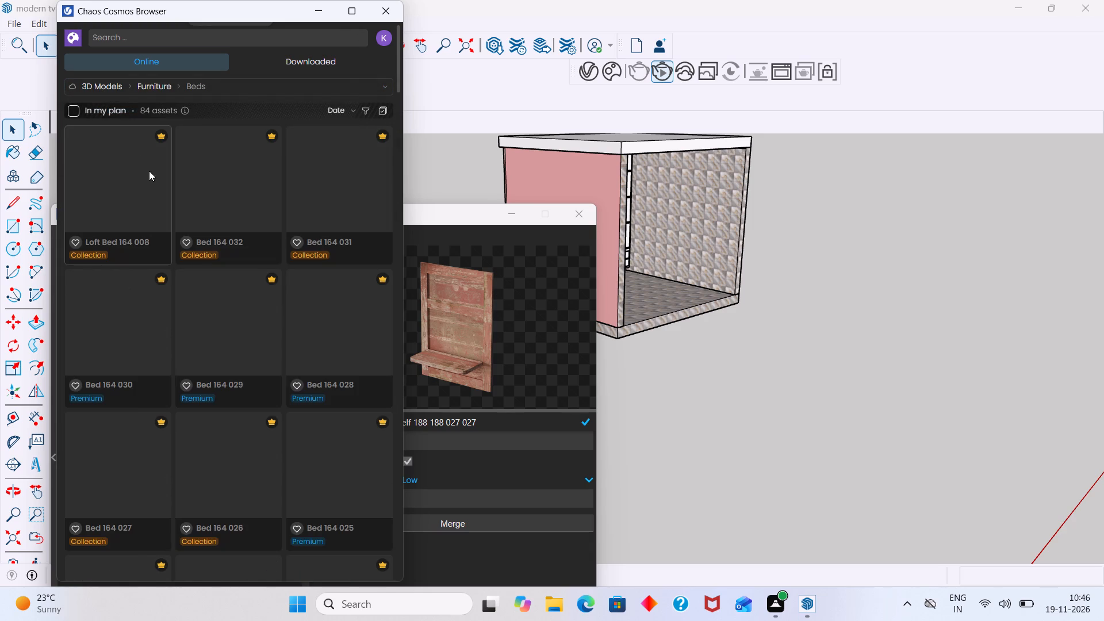
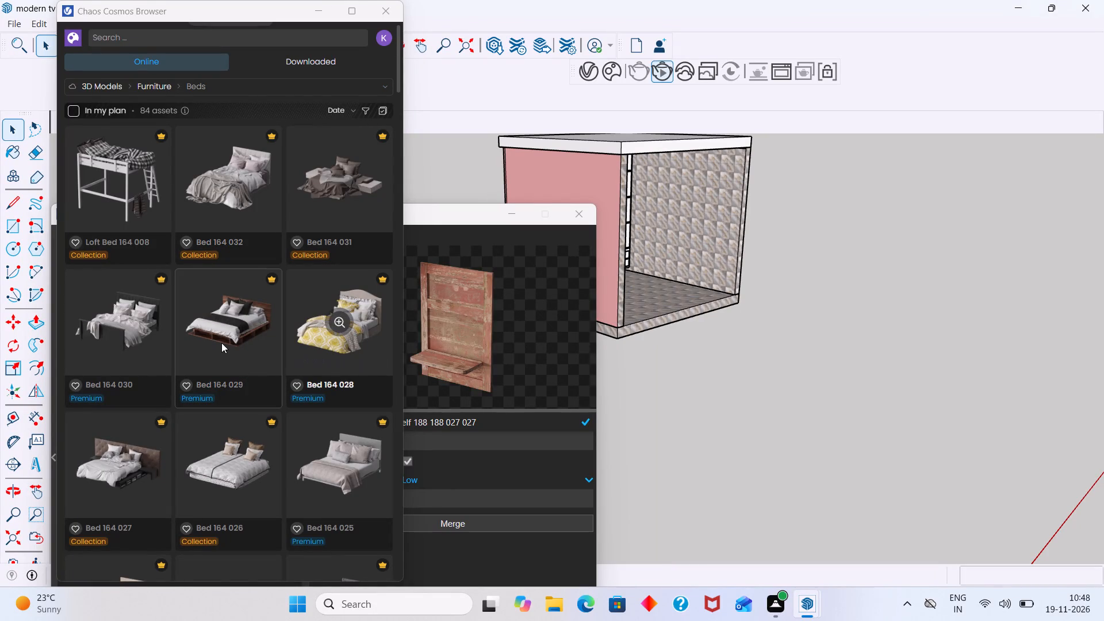
# Preview the Bed 164 029 and Bed 164 030 models in Chaos Cosmos.
pyautogui.click(231, 323)
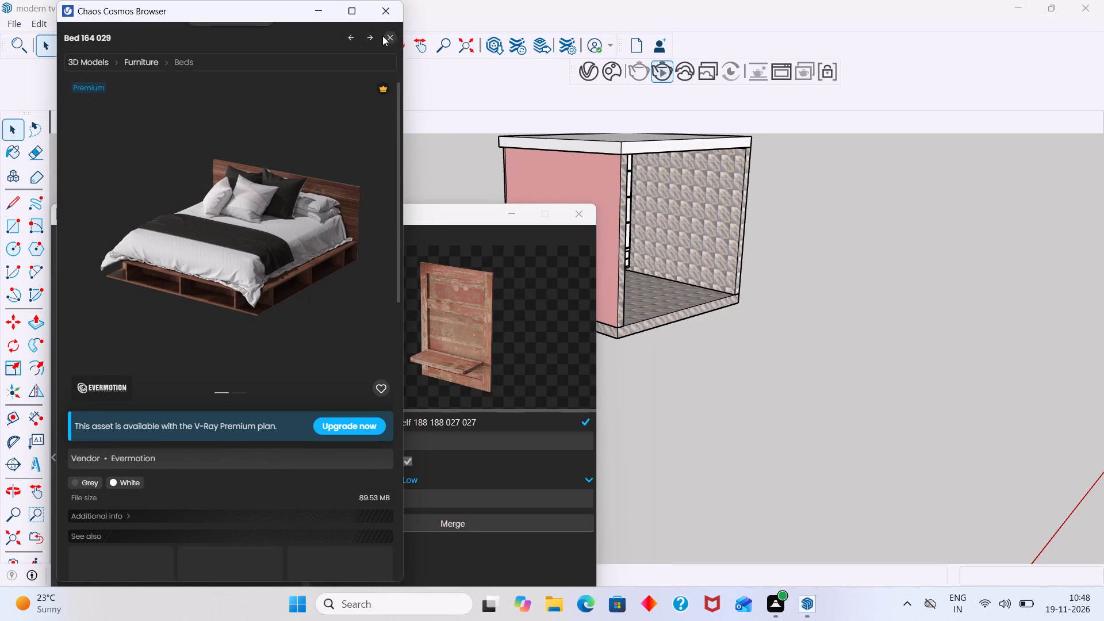
pyautogui.click(386, 10)
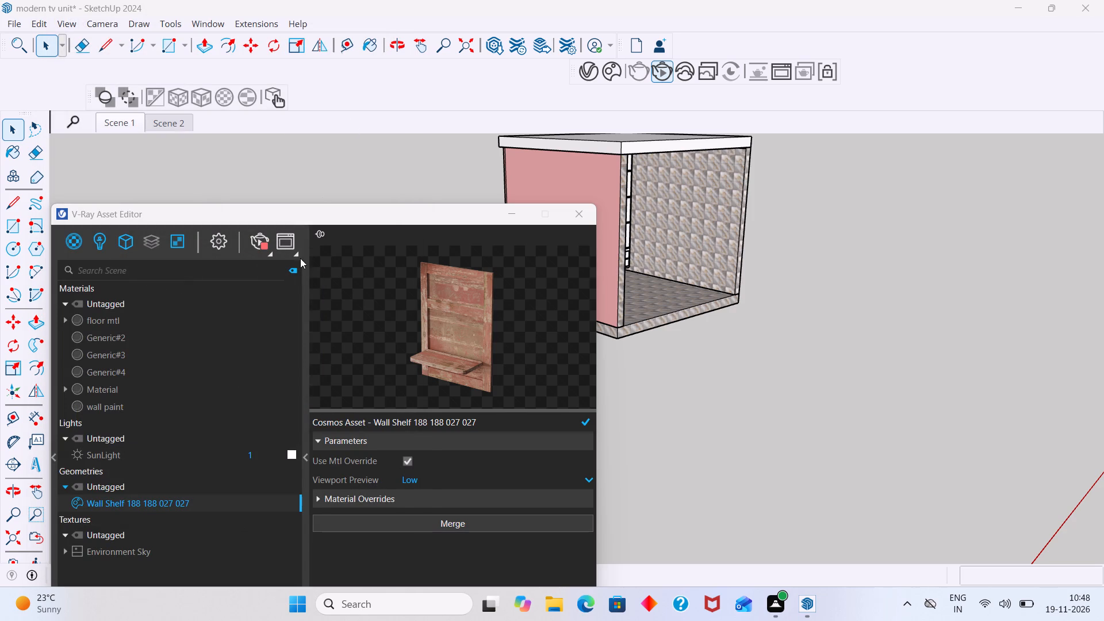
pyautogui.doubleClick(615, 72)
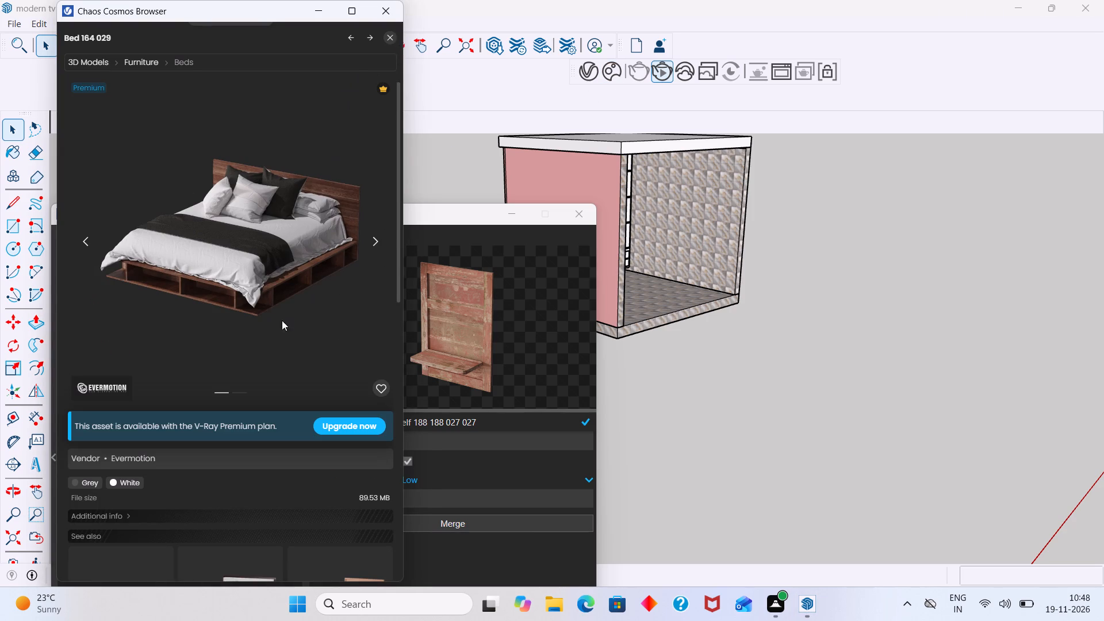
pyautogui.click(347, 35)
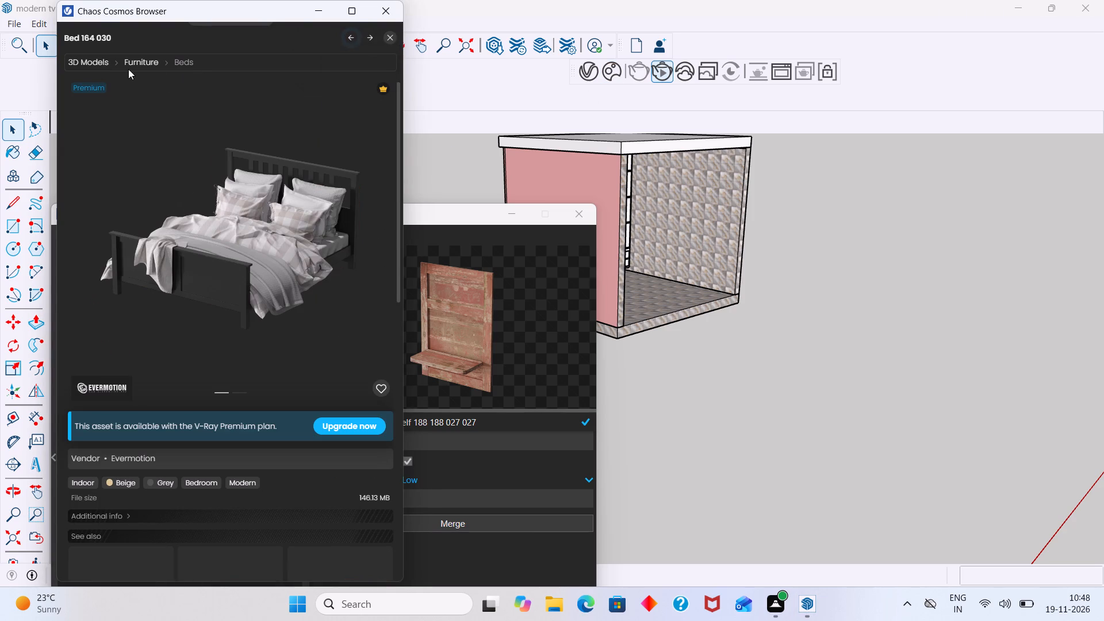
# Browse the full Beds category within the Furniture 3D models for a suitable bed.
pyautogui.click(100, 63)
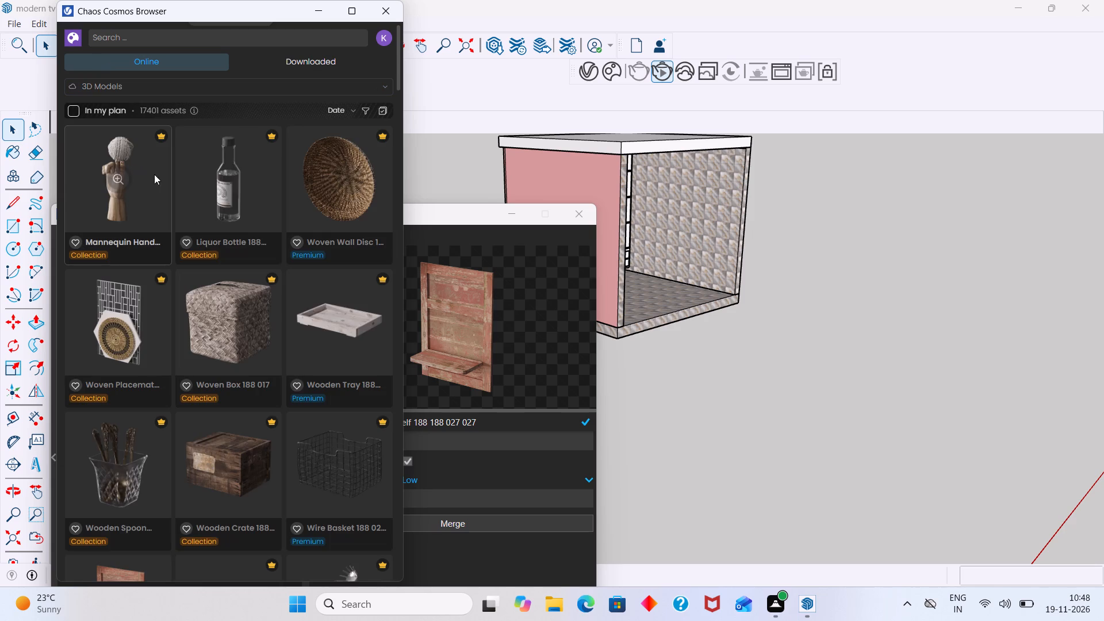
pyautogui.click(124, 91)
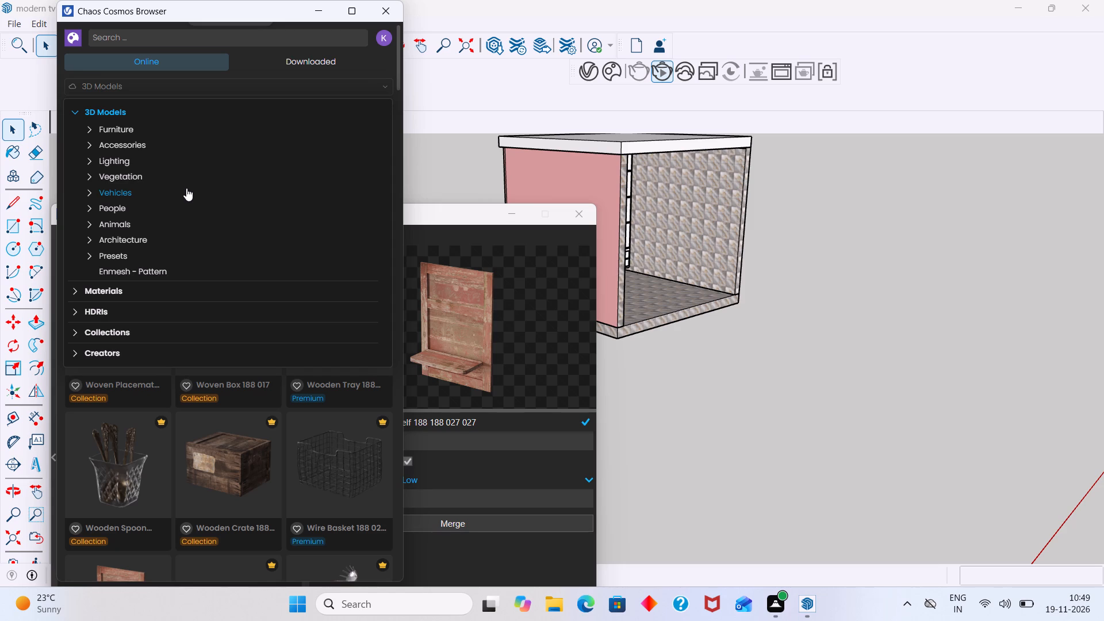
pyautogui.click(128, 135)
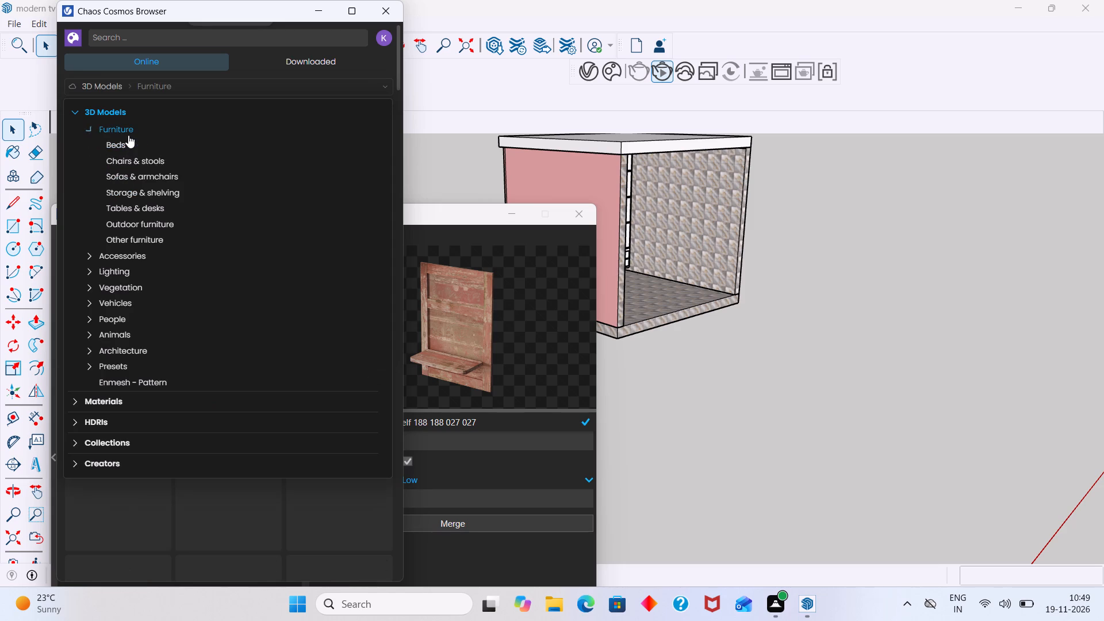
pyautogui.click(123, 149)
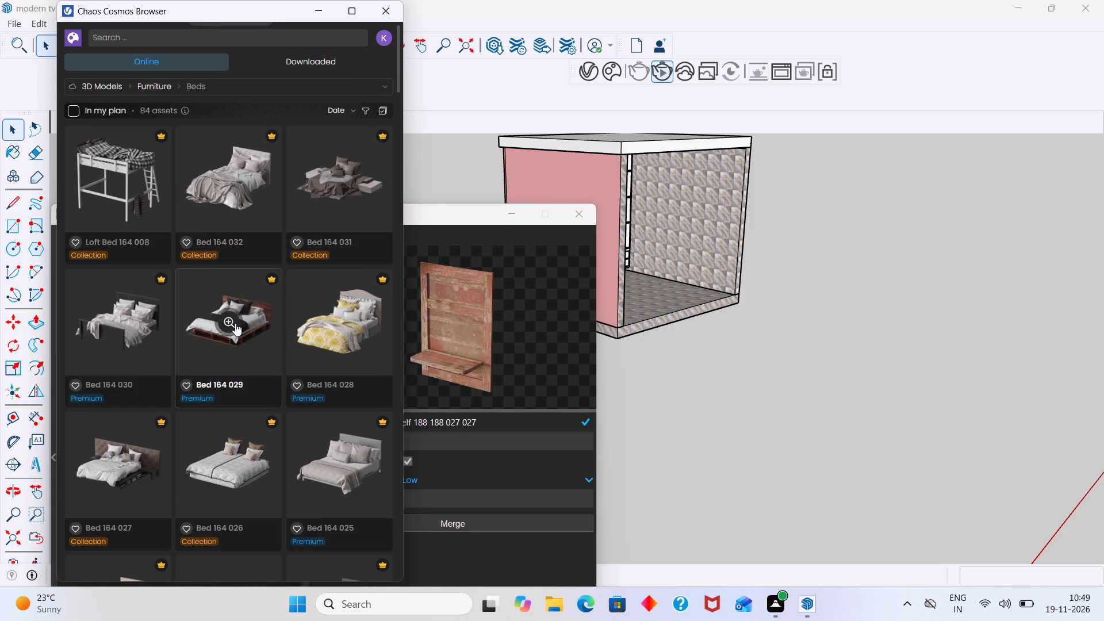
pyautogui.scroll(-6, 225, 355)
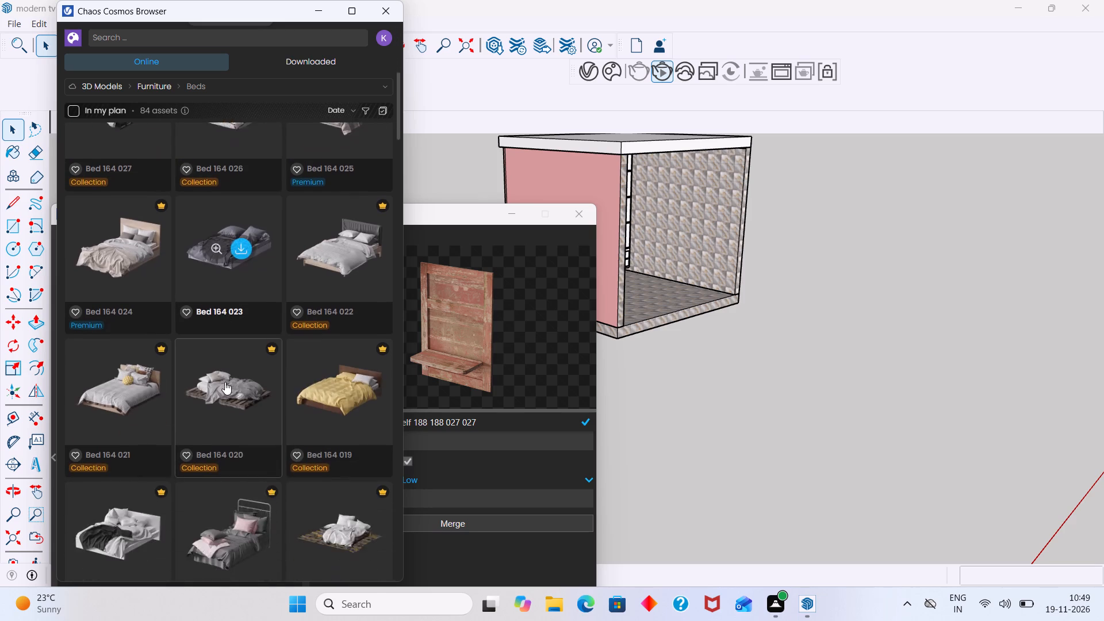
pyautogui.scroll(-2, 225, 382)
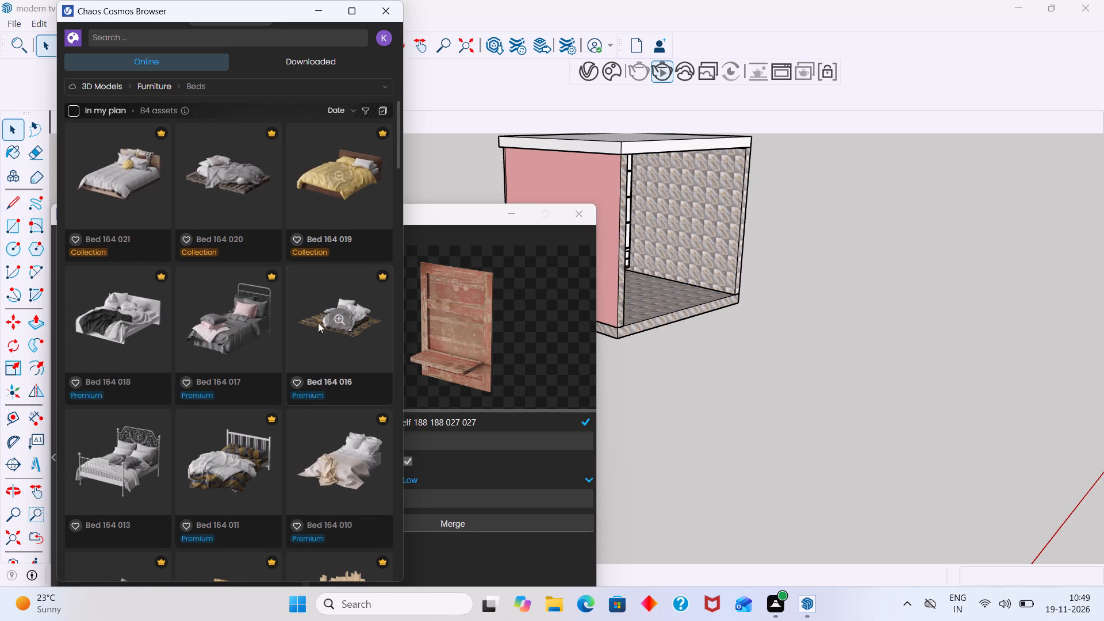
pyautogui.scroll(-3, 266, 340)
pyautogui.scroll(-4, 236, 392)
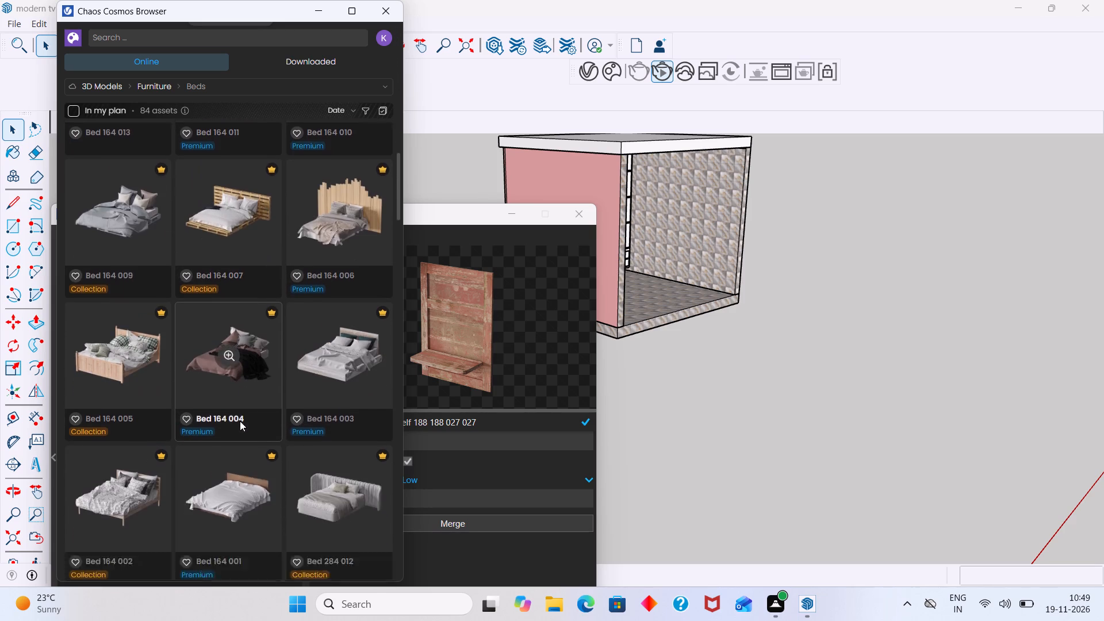
pyautogui.scroll(-8, 240, 421)
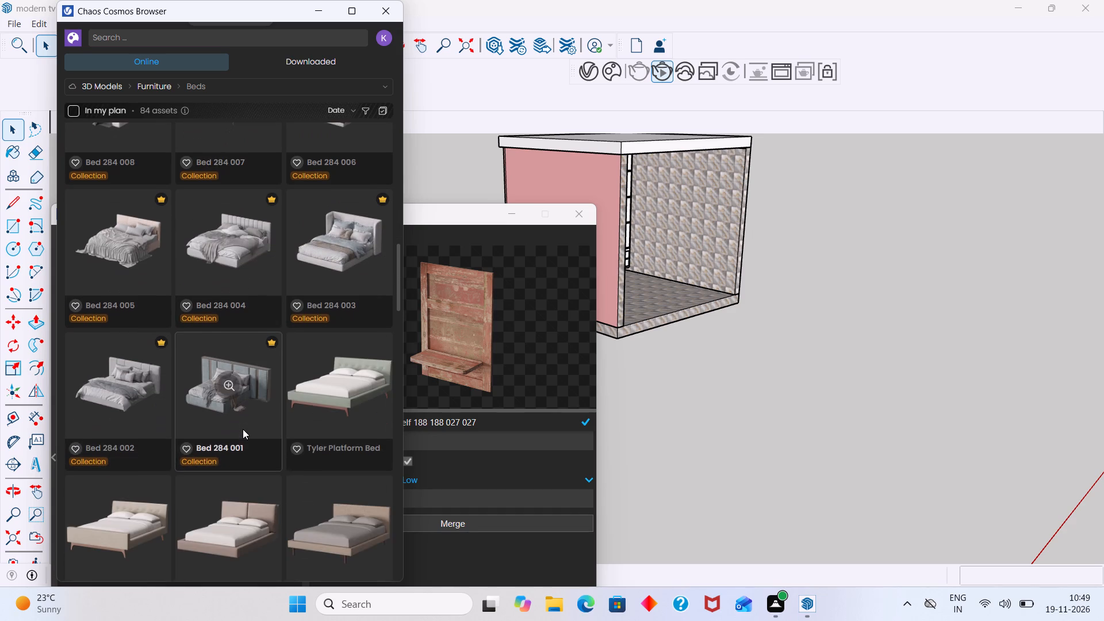
pyautogui.scroll(-4, 243, 429)
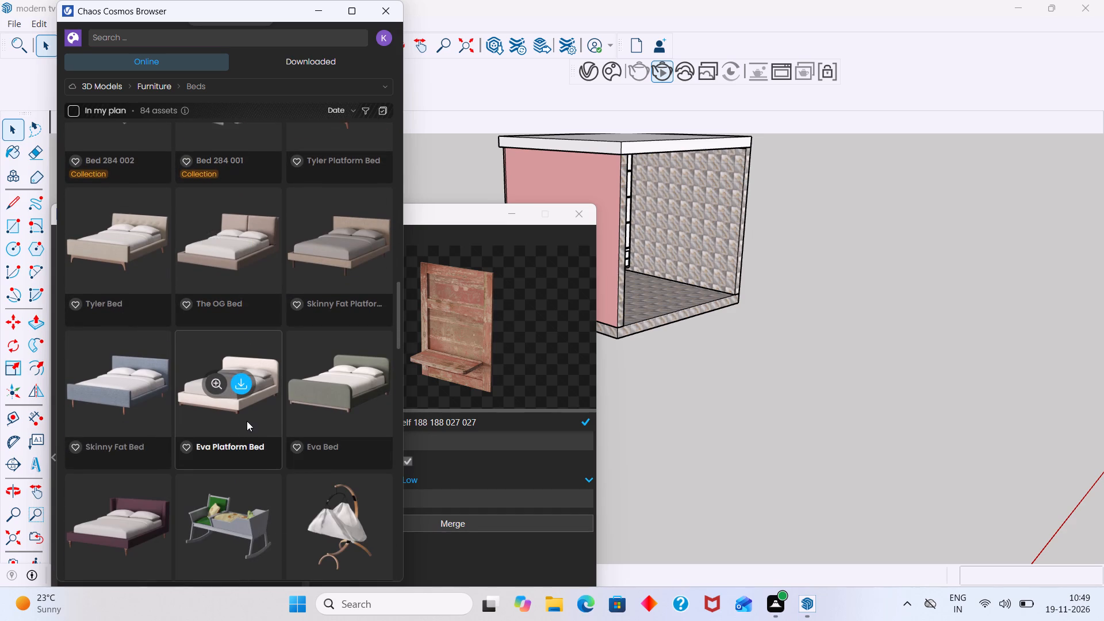
pyautogui.scroll(-9, 248, 419)
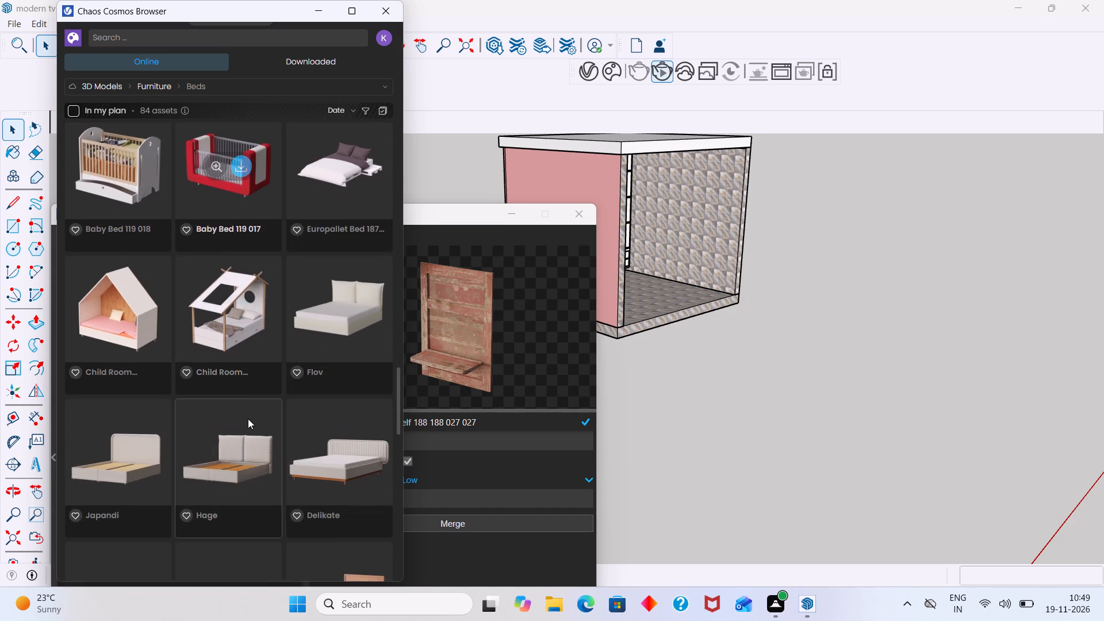
pyautogui.scroll(-9, 248, 419)
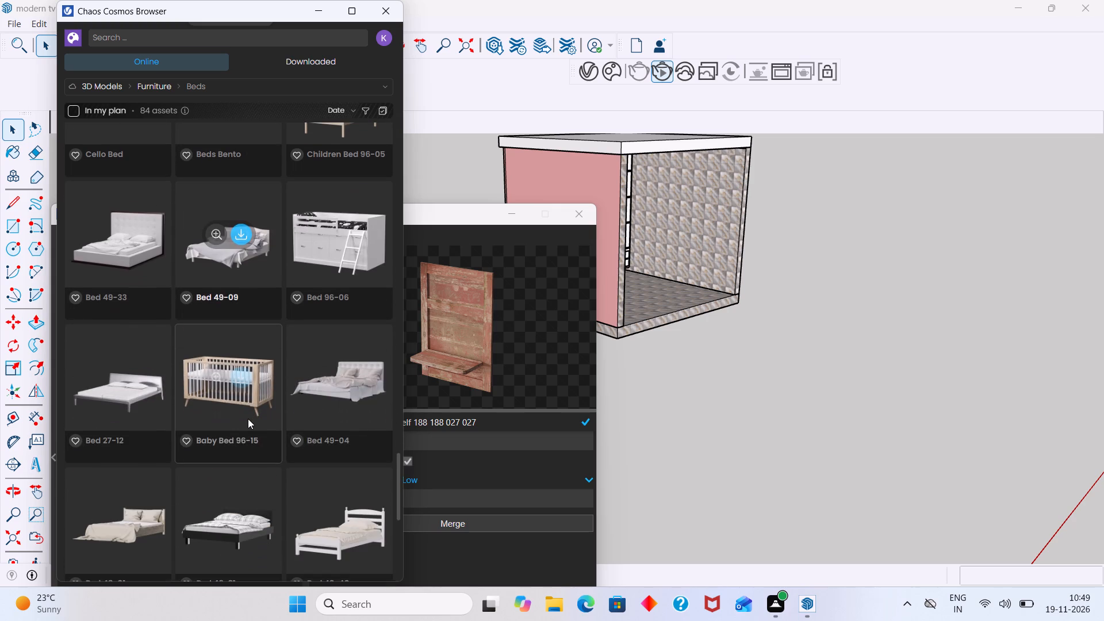
pyautogui.scroll(-5, 248, 419)
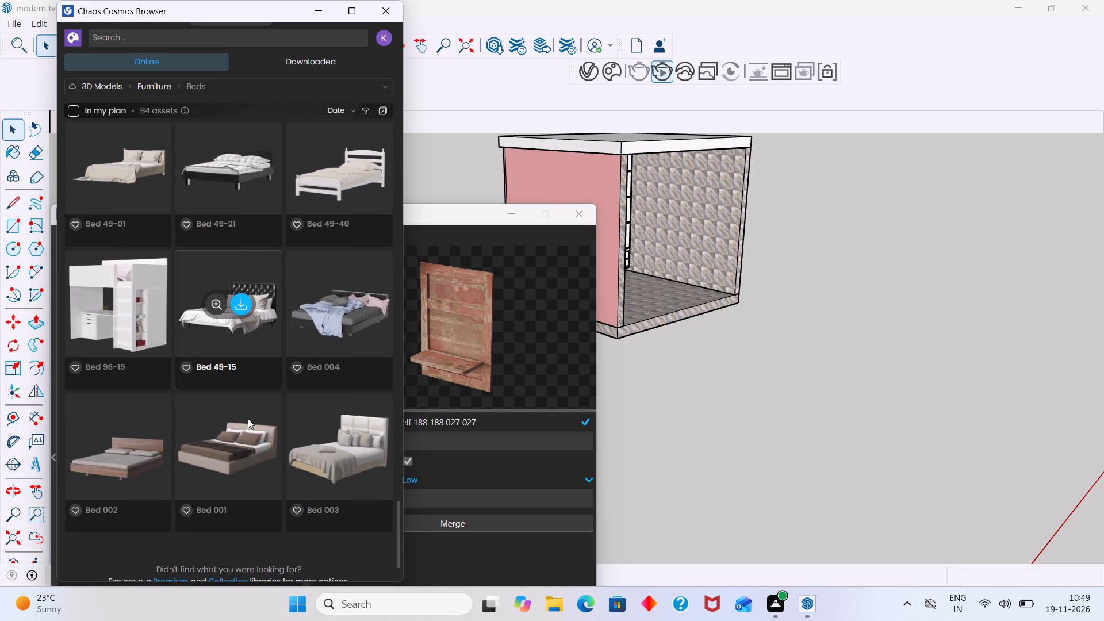
pyautogui.scroll(-2, 248, 419)
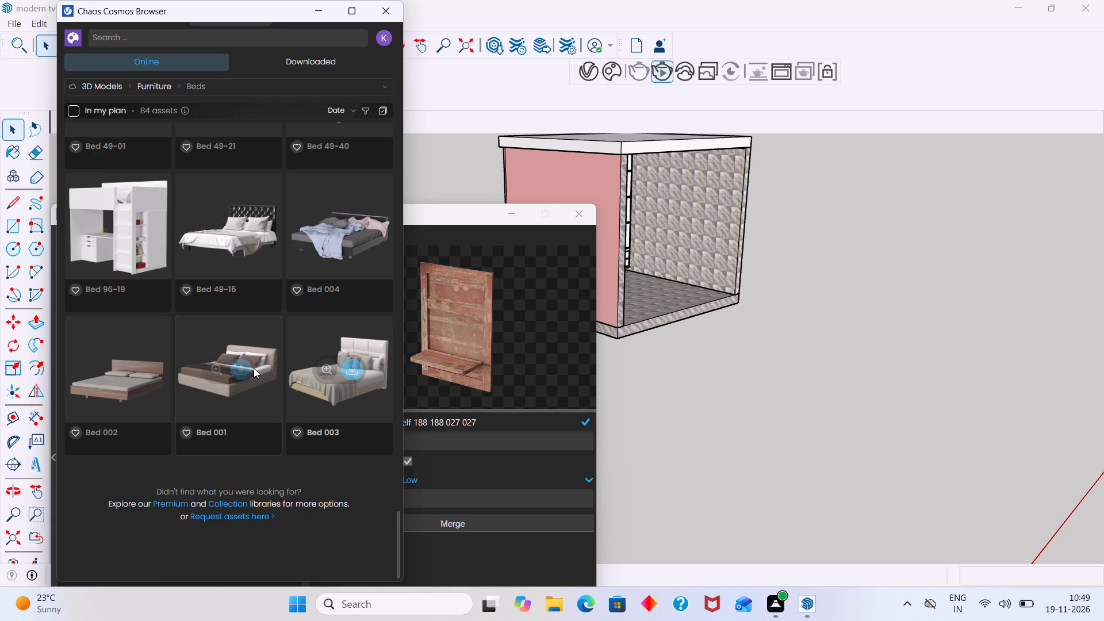
# Download the Bed 001 model and place a single copy outside the room's open front.
pyautogui.click(241, 364)
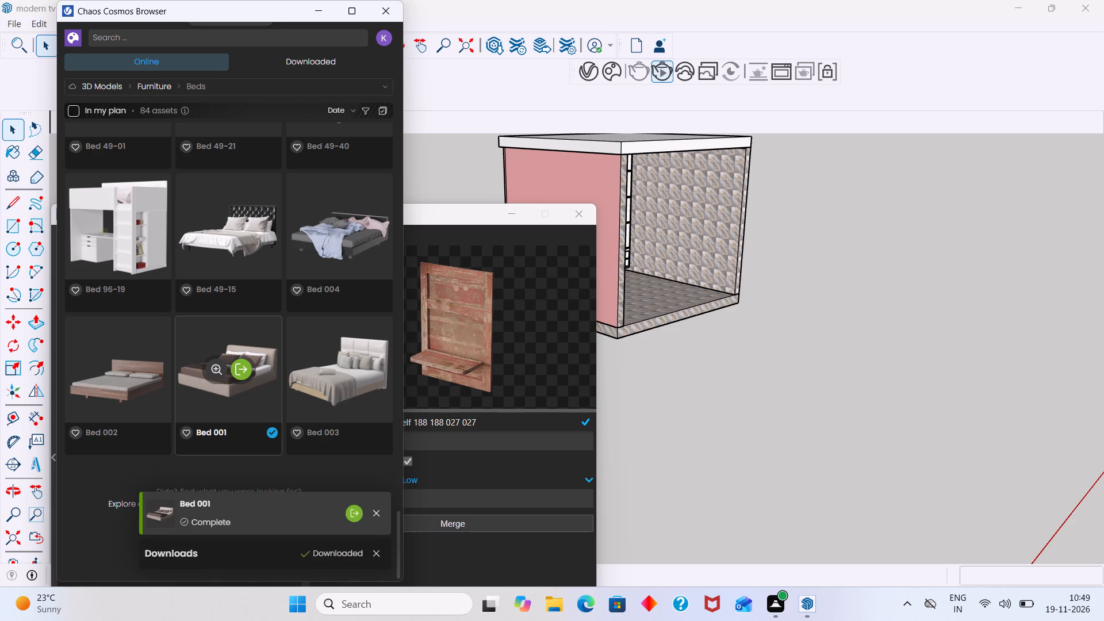
pyautogui.click(244, 371)
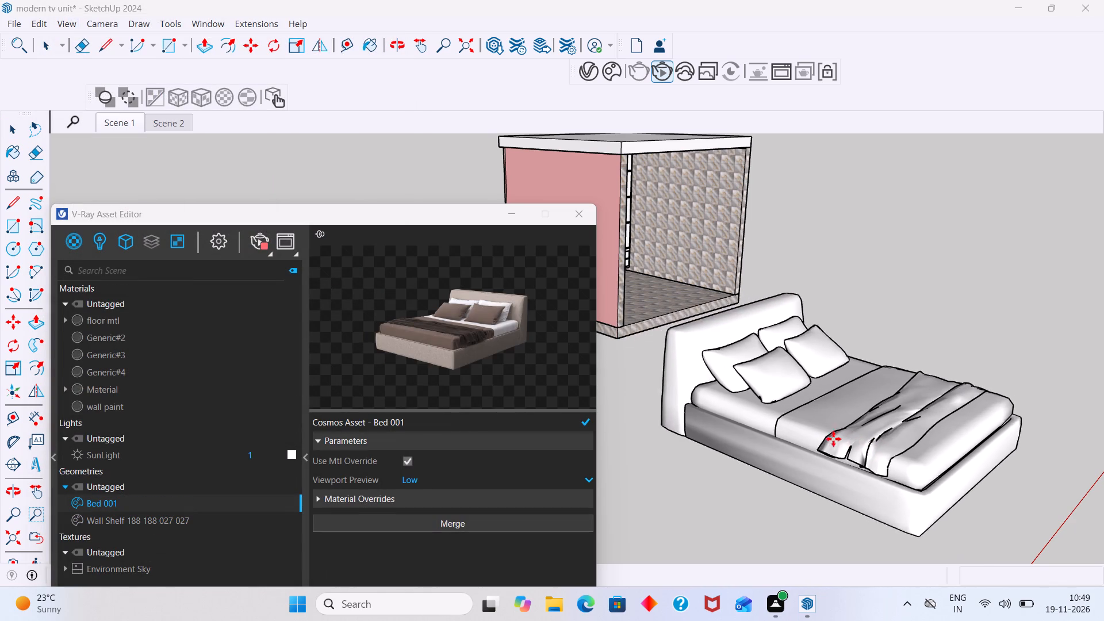
pyautogui.scroll(-2, 833, 439)
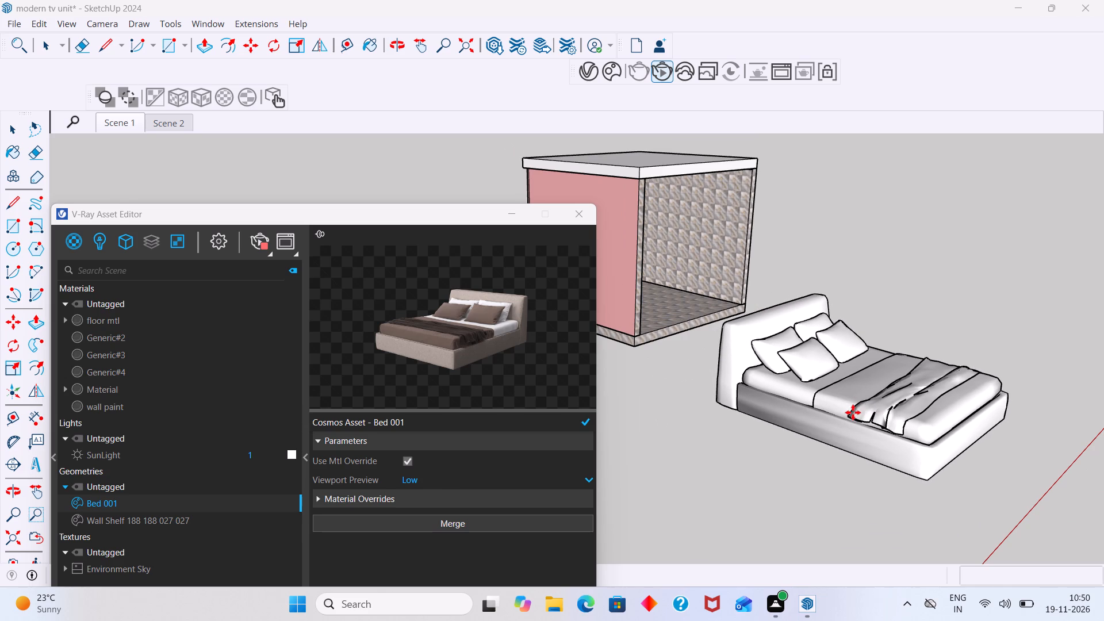
pyautogui.click(848, 411)
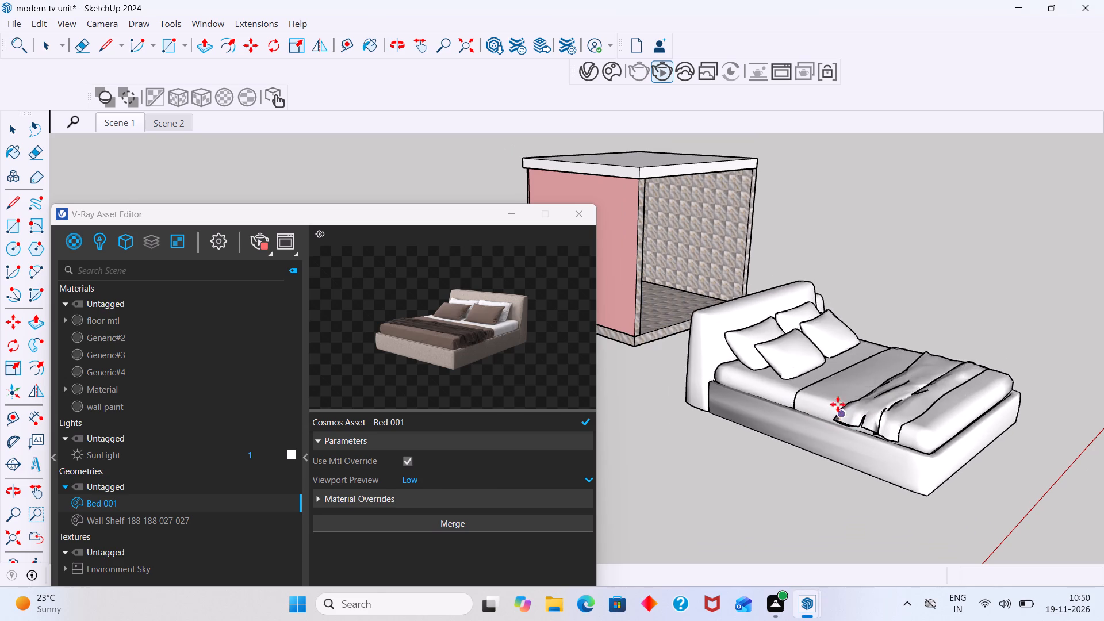
pyautogui.scroll(6, 793, 312)
pyautogui.scroll(-11, 768, 306)
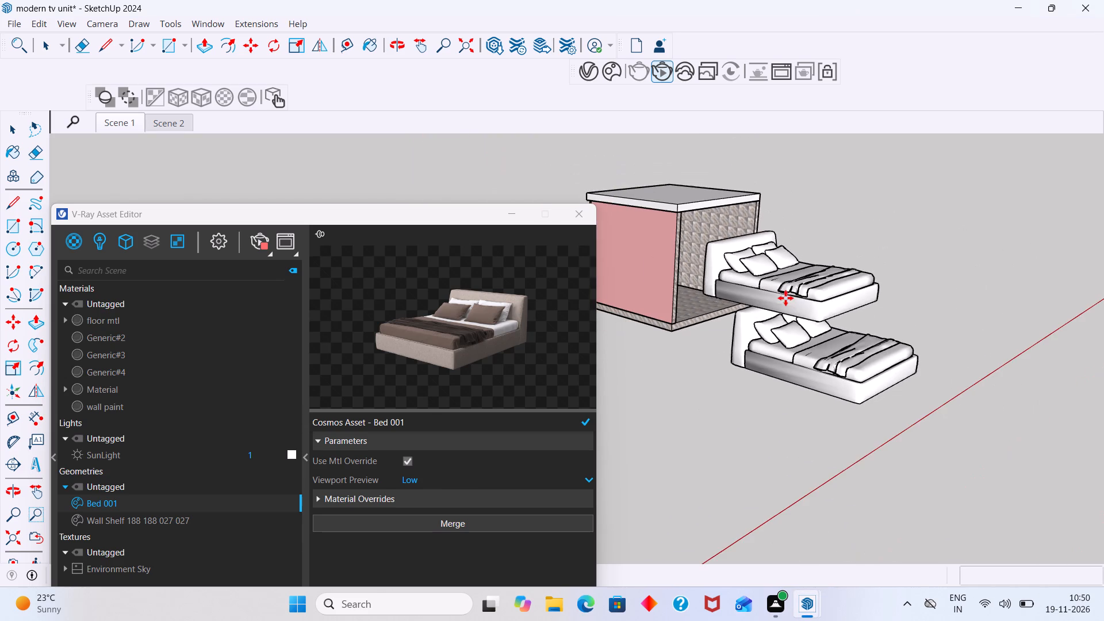
pyautogui.keyDown('shift'); pyautogui.moveTo(793, 308); pyautogui.dragTo(867, 412, button='middle'); pyautogui.keyUp('shift')
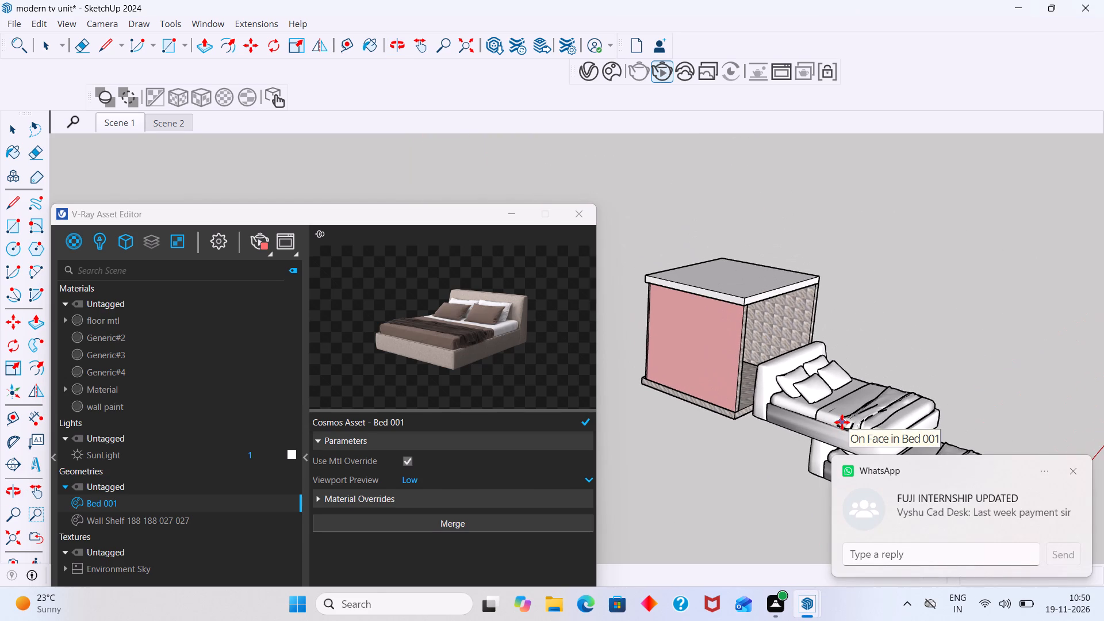
pyautogui.press('space')
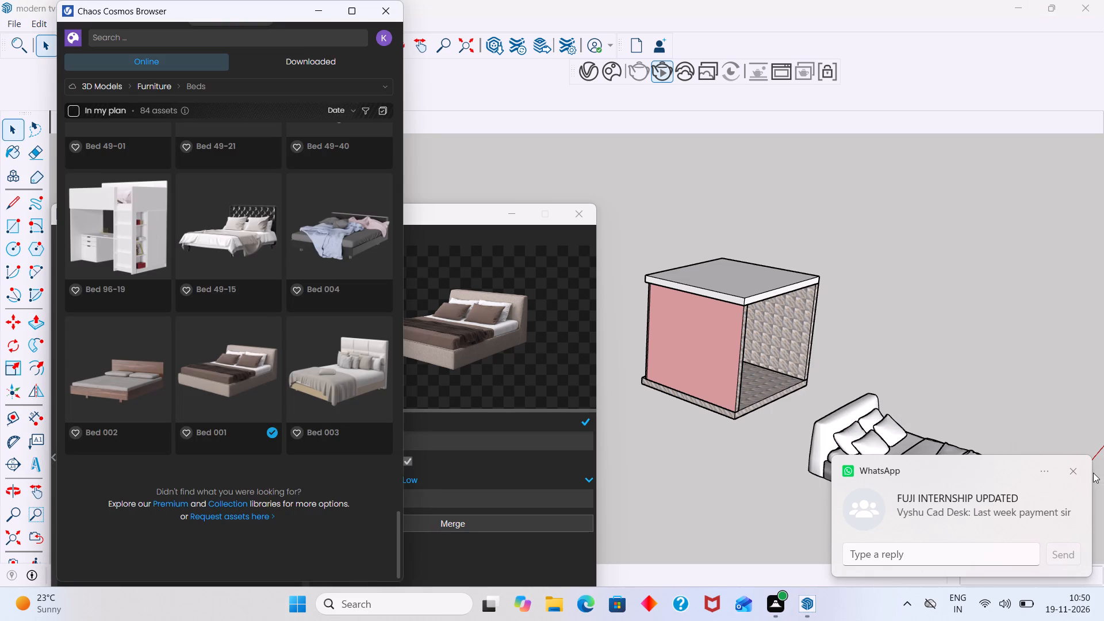
# Scale the placed Bed 001 down non-uniformly, reducing its length, width and height.
pyautogui.moveTo(925, 366); pyautogui.dragTo(879, 324, button='middle')
pyautogui.scroll(-3, 874, 375)
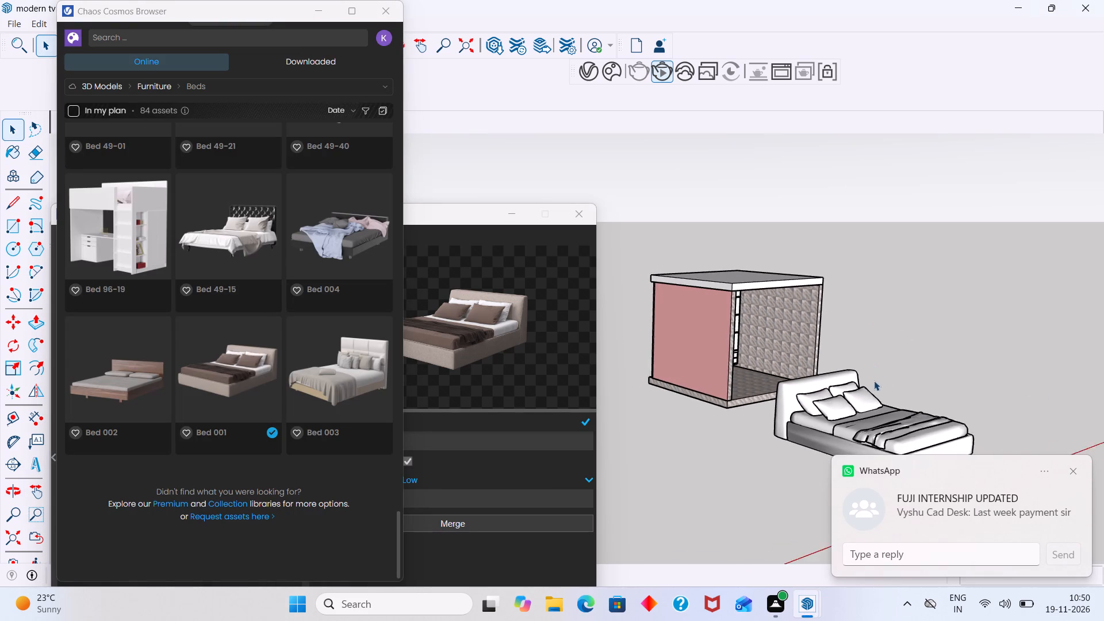
pyautogui.scroll(-1, 902, 401)
pyautogui.keyDown('shift'); pyautogui.moveTo(889, 390); pyautogui.dragTo(829, 340, button='middle'); pyautogui.keyUp('shift')
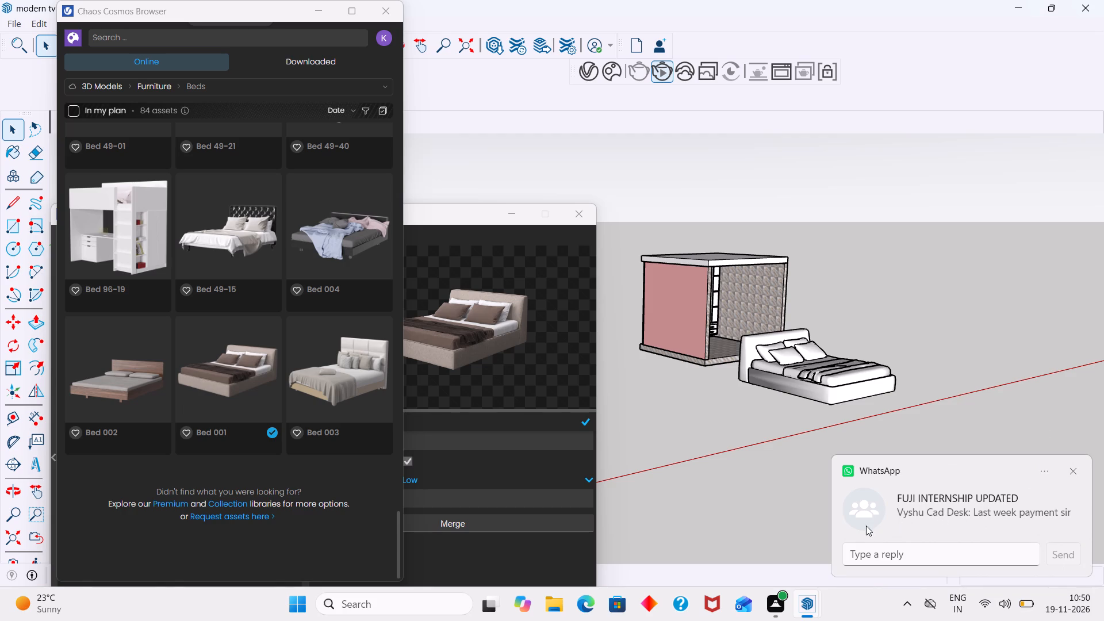
pyautogui.click(1067, 474)
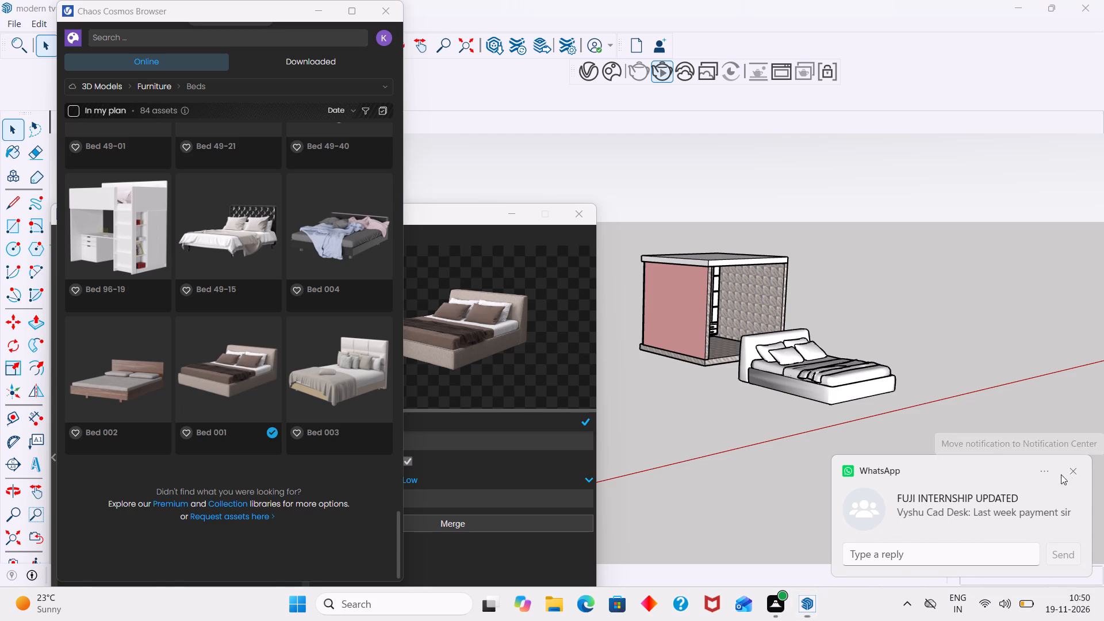
pyautogui.scroll(12, 818, 362)
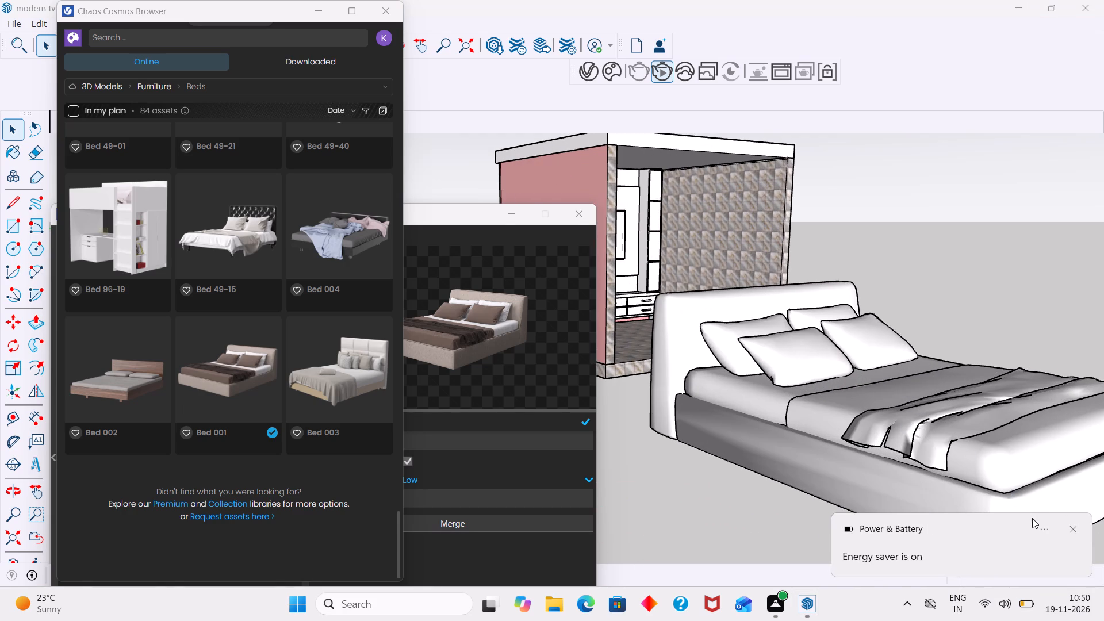
pyautogui.scroll(-5, 938, 306)
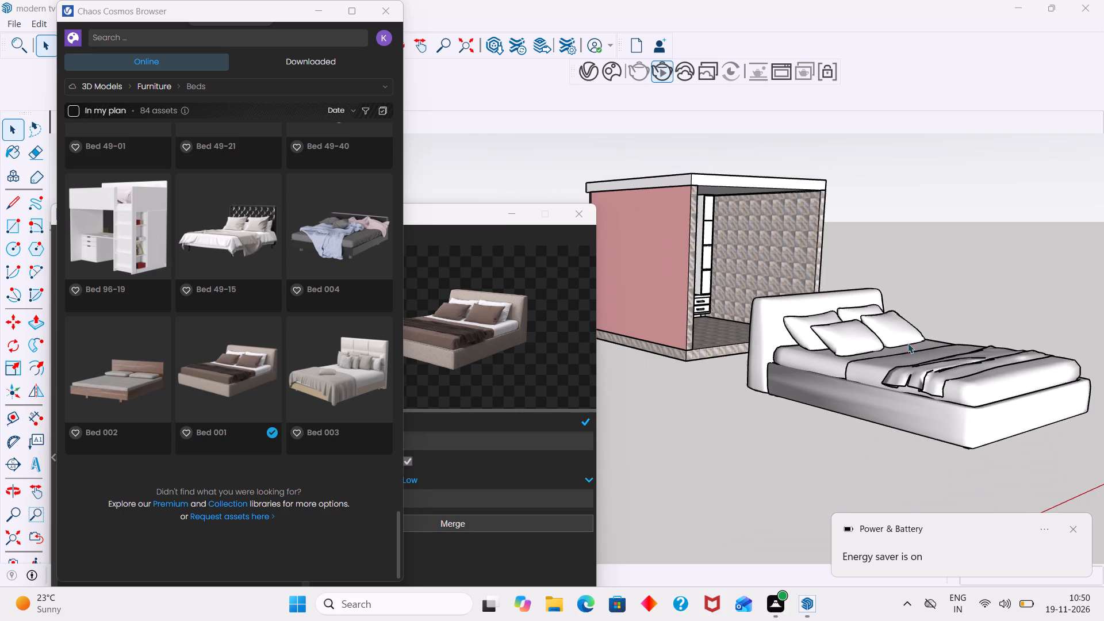
pyautogui.scroll(4, 896, 357)
pyautogui.click(876, 362)
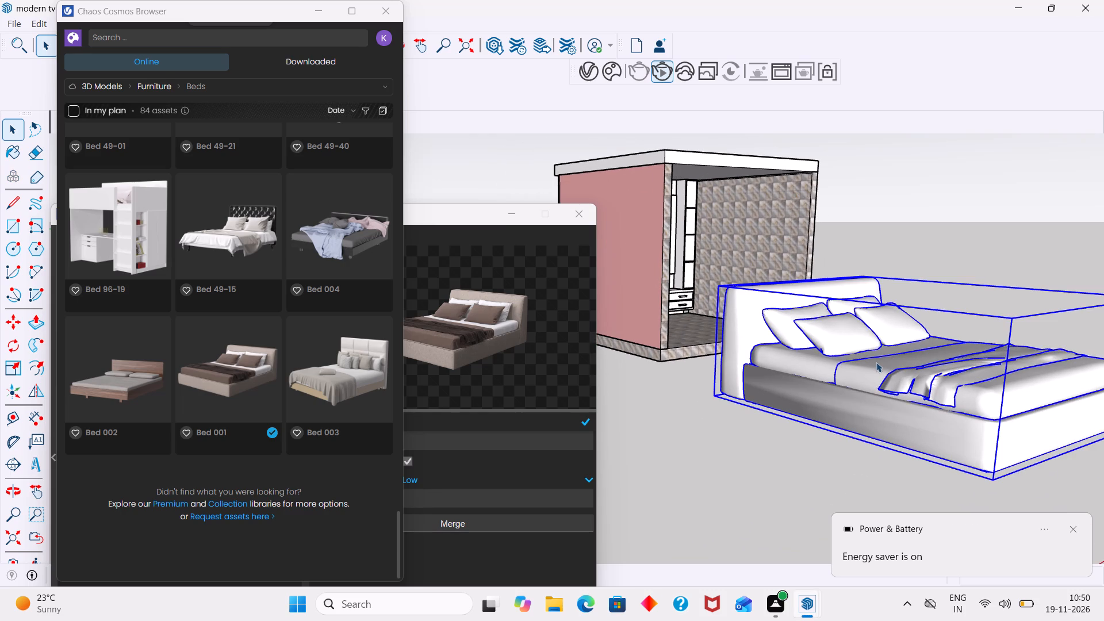
pyautogui.press('s')
pyautogui.click(835, 296)
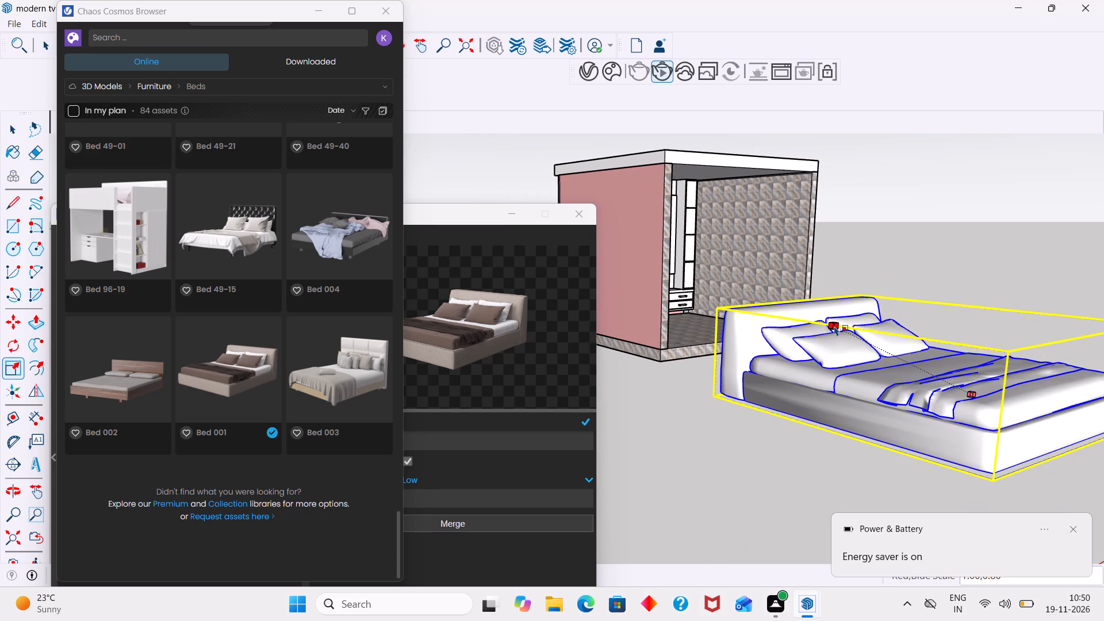
pyautogui.click(834, 318)
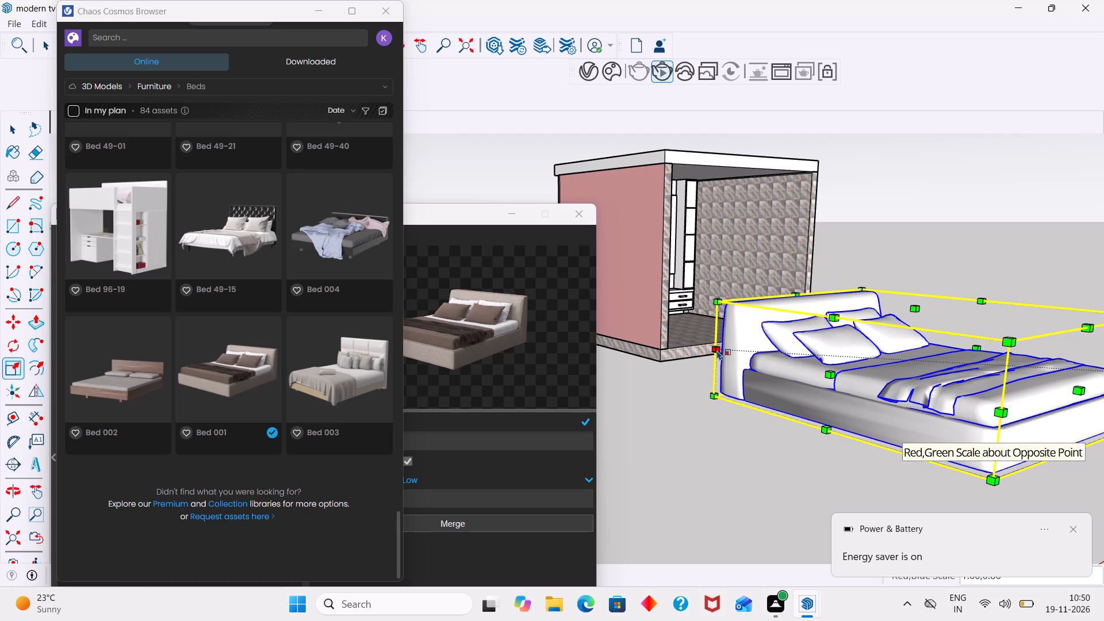
pyautogui.click(717, 350)
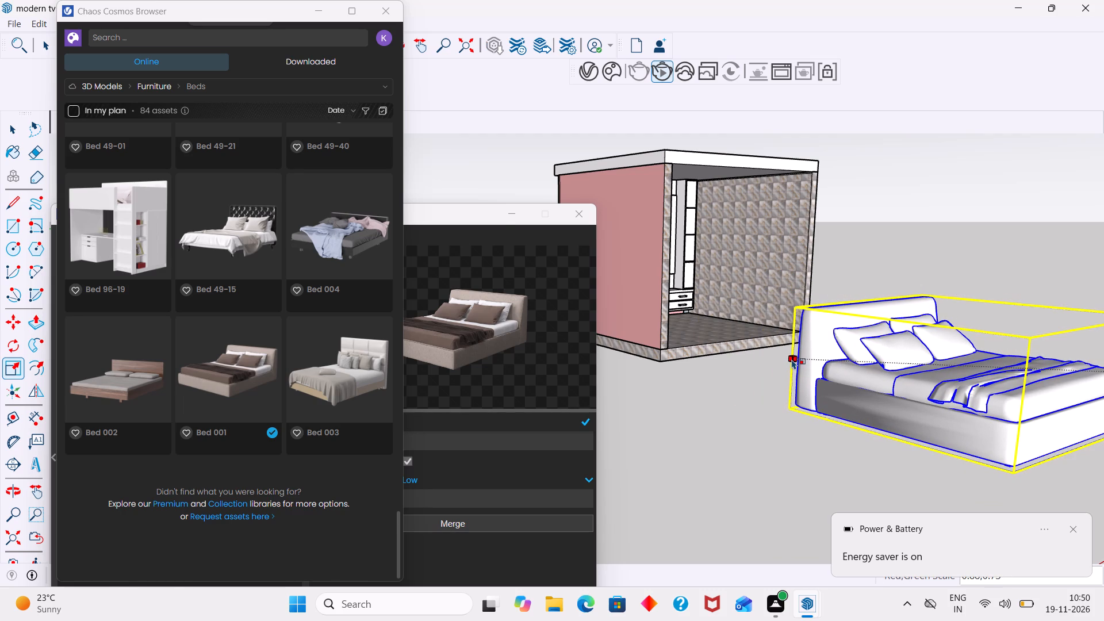
pyautogui.click(792, 359)
pyautogui.click(963, 308)
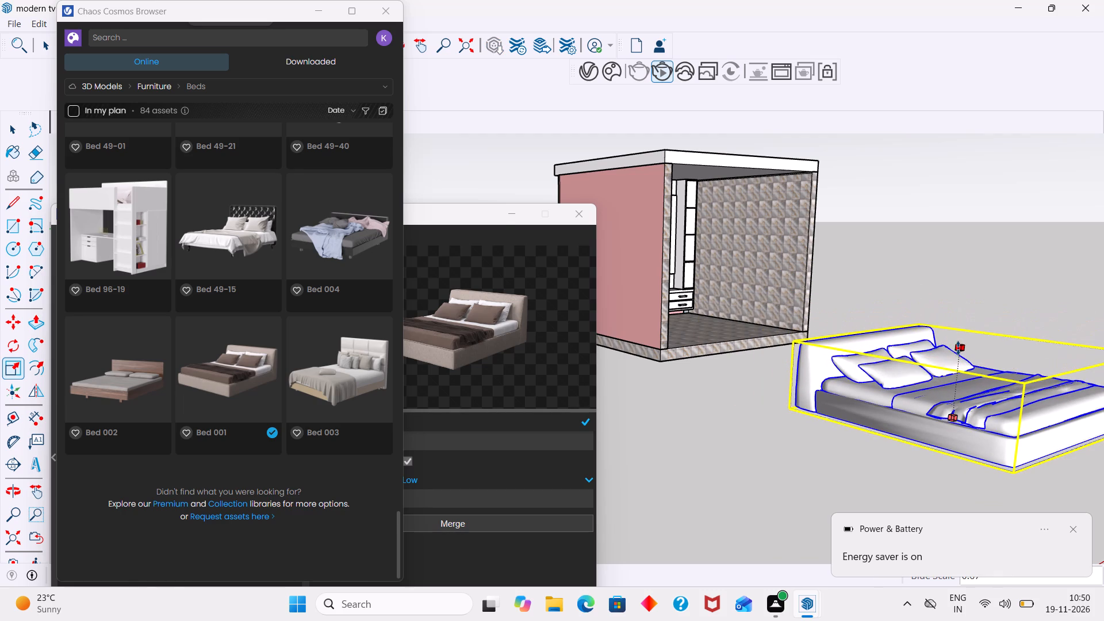
pyautogui.click(959, 338)
pyautogui.scroll(-1, 957, 338)
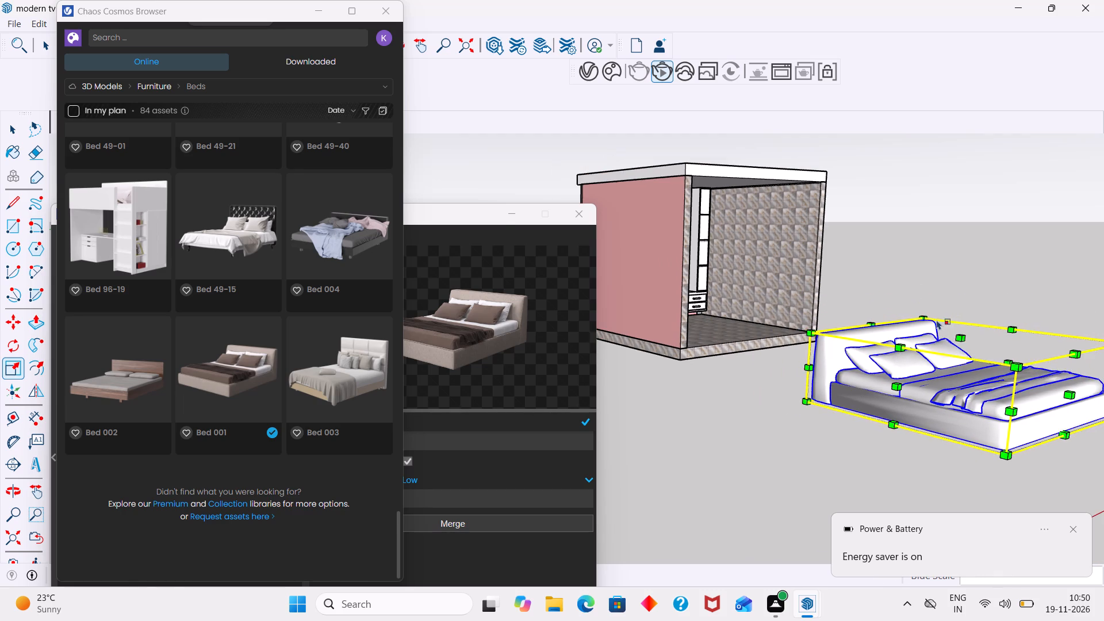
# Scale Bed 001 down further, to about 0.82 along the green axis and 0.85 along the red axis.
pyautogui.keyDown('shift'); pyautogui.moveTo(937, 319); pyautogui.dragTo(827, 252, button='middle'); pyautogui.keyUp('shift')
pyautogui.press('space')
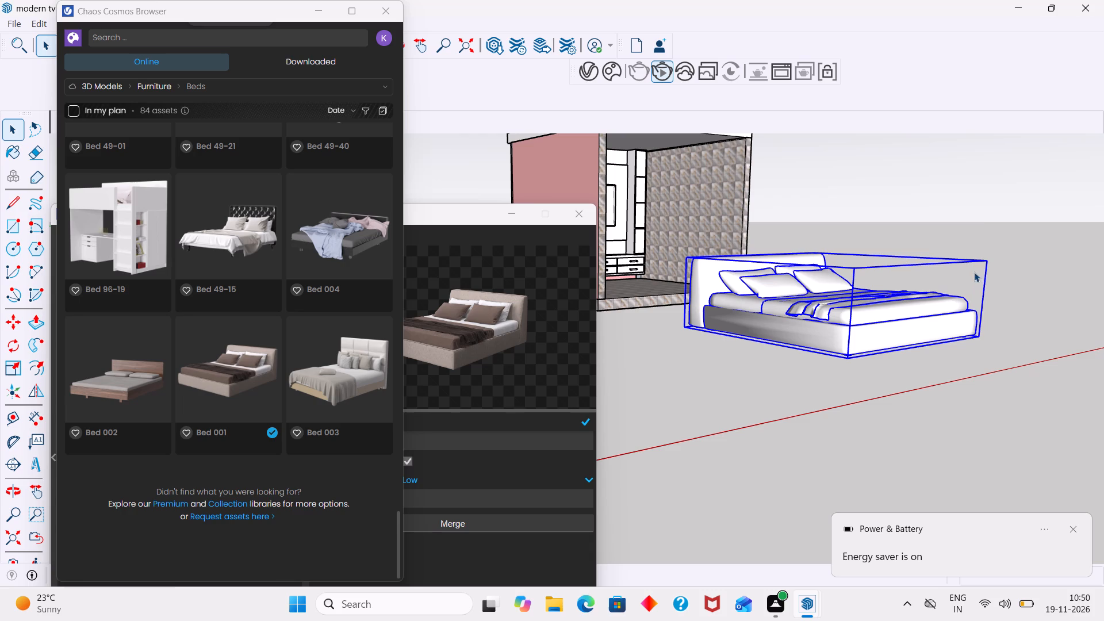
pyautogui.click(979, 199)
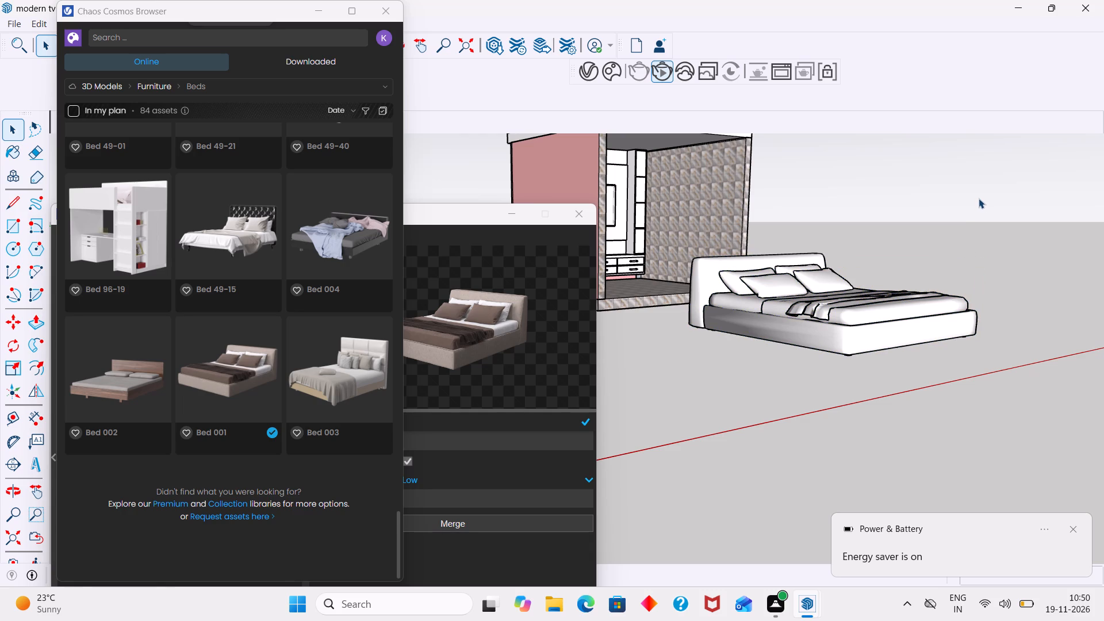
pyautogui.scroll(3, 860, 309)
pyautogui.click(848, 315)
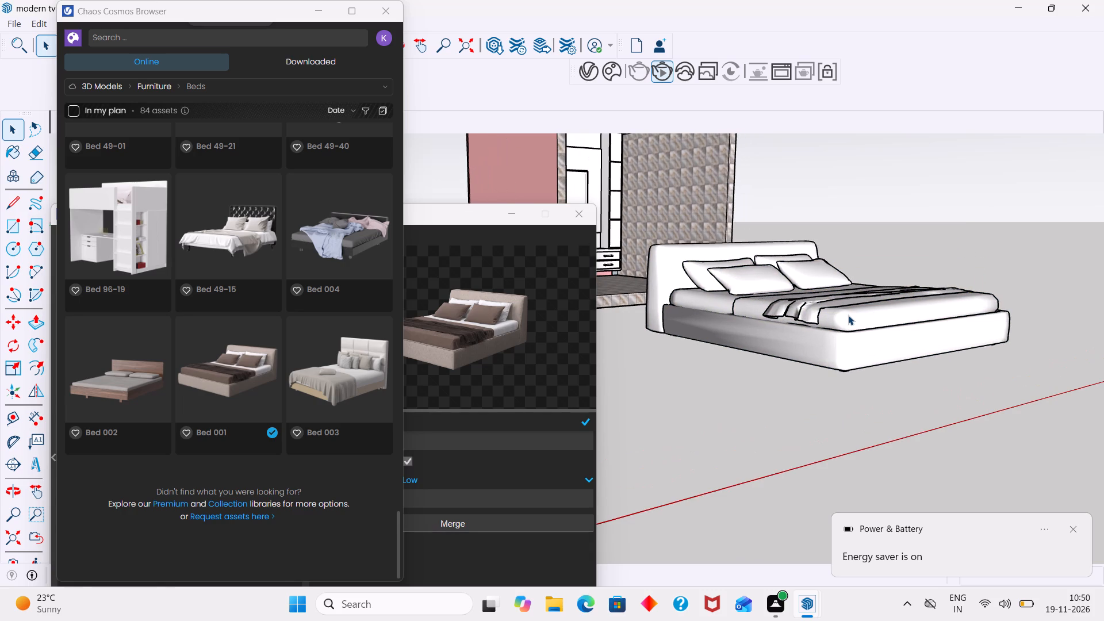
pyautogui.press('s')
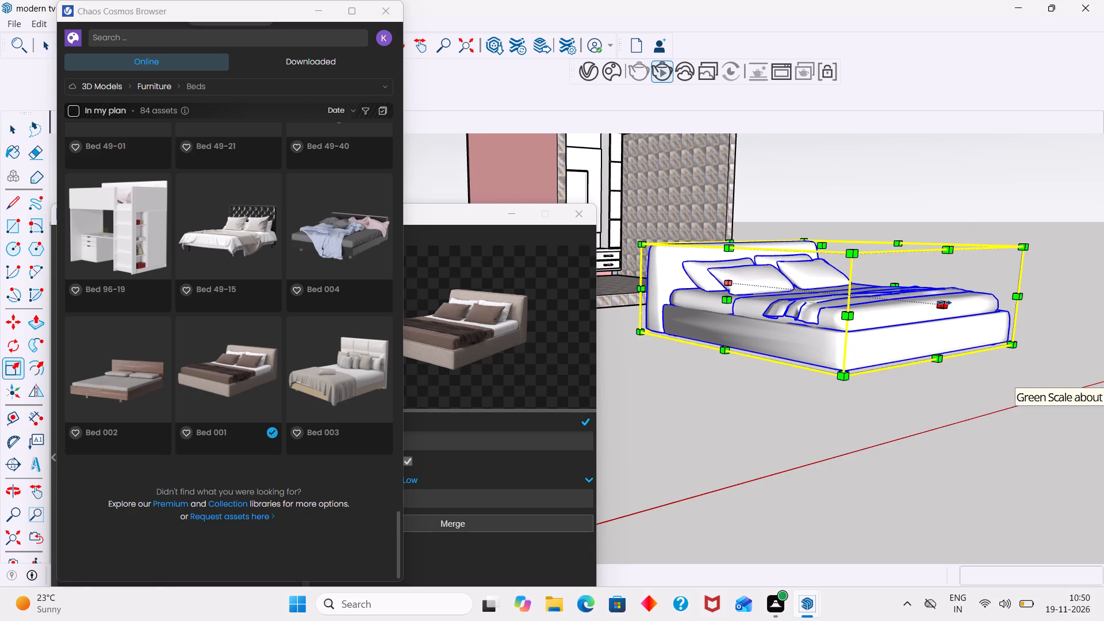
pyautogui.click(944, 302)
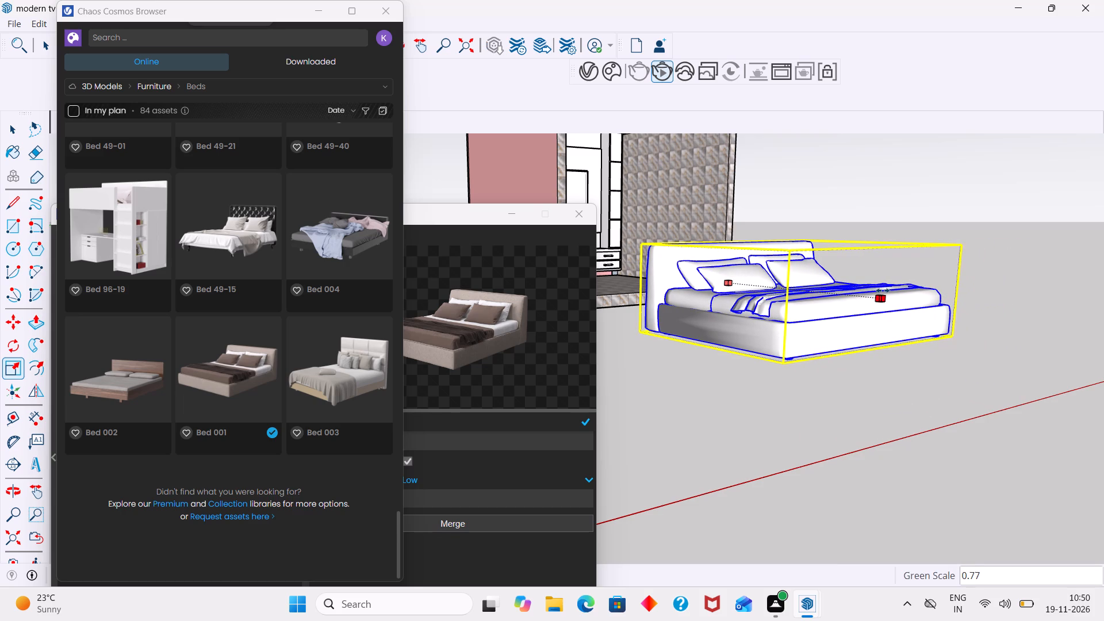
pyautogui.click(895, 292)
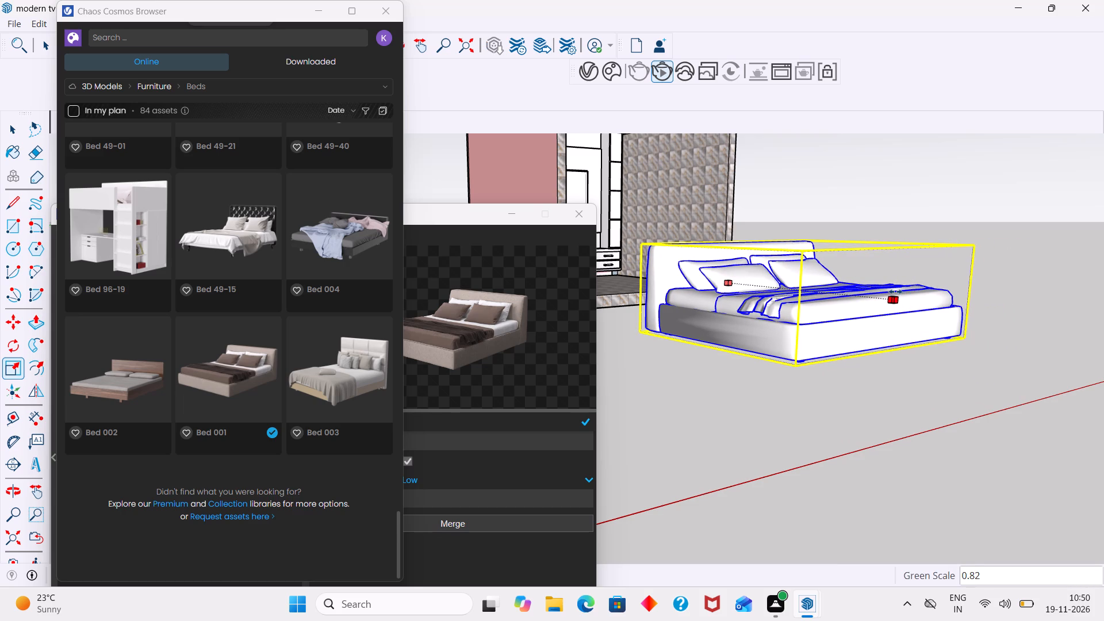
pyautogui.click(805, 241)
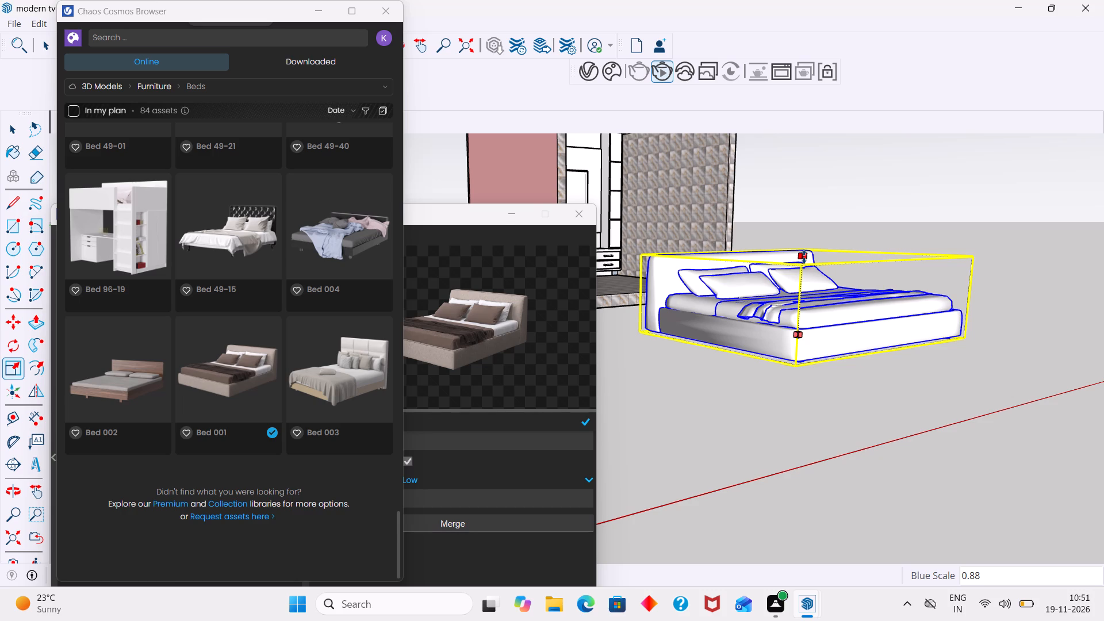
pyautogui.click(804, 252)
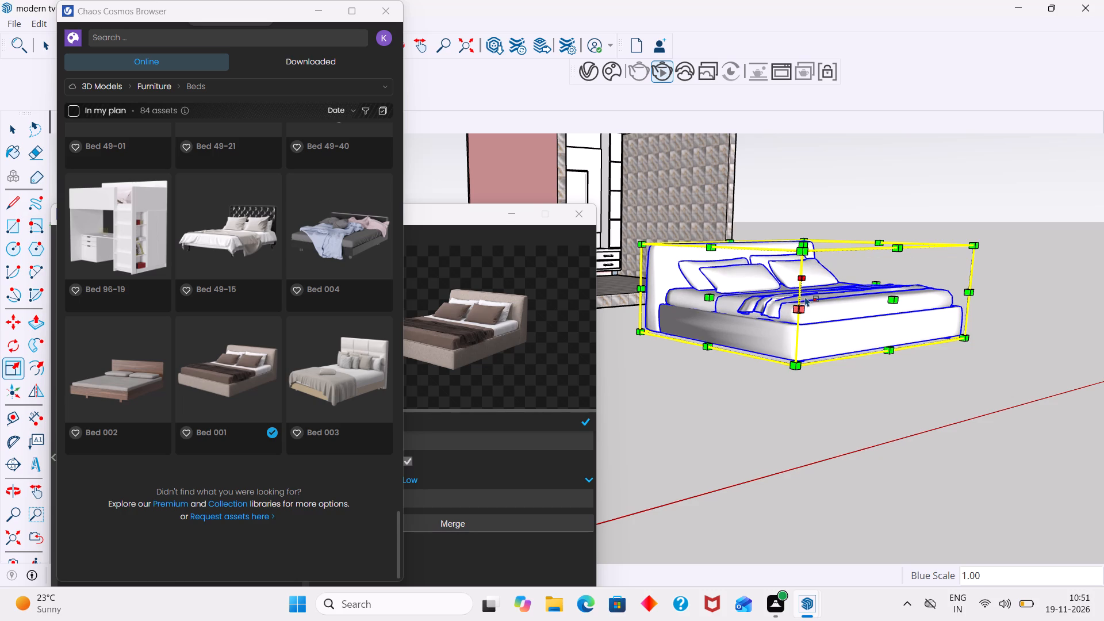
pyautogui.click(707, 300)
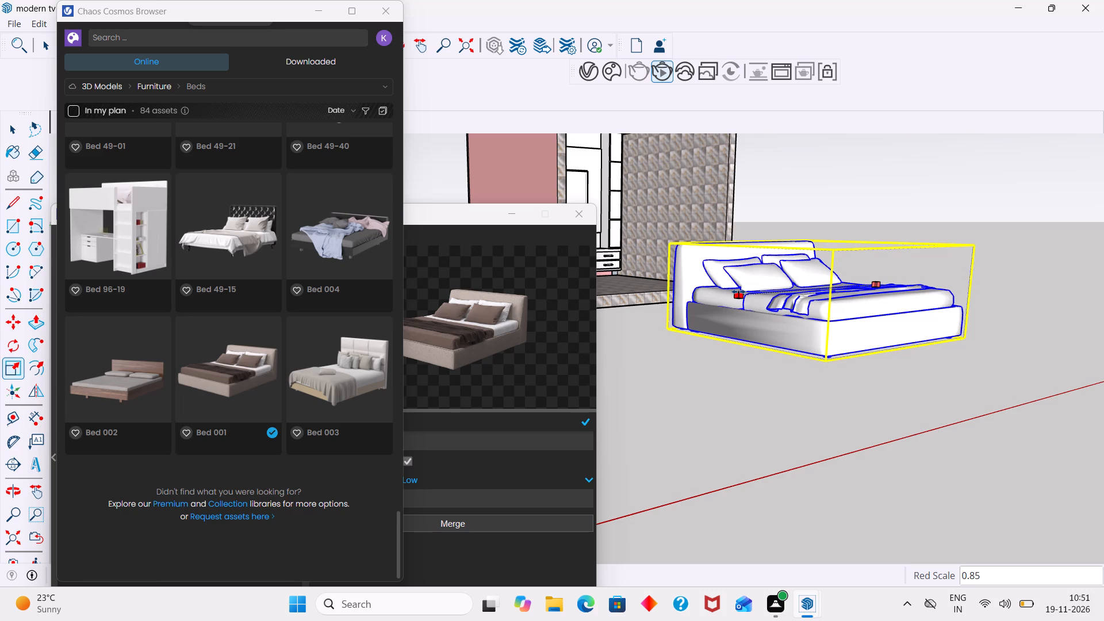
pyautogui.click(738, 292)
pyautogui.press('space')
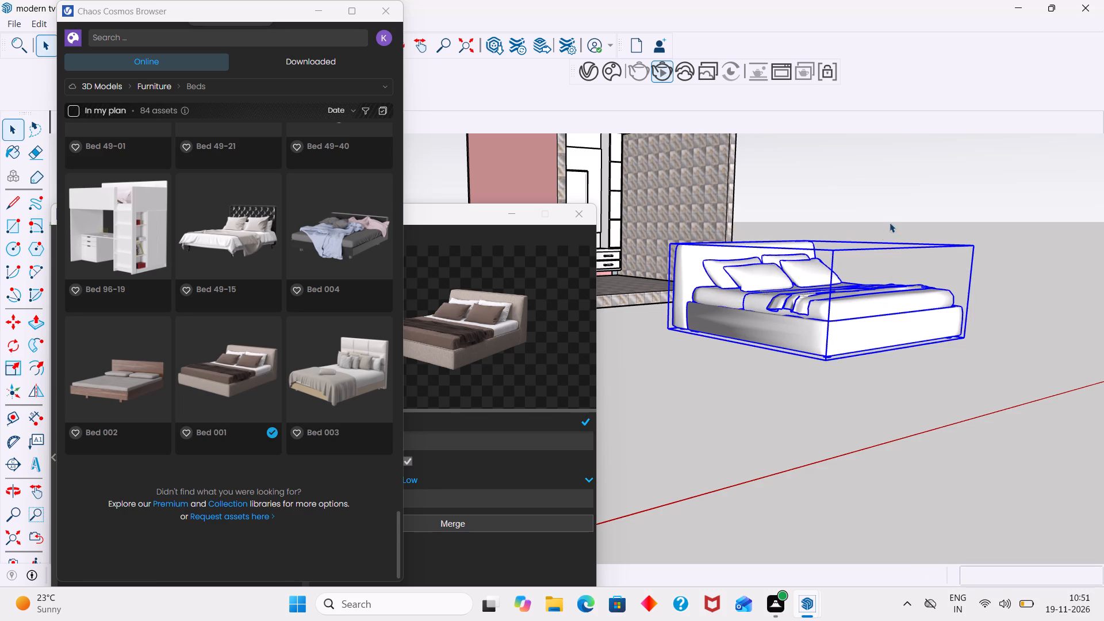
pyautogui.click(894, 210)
# Examine the resized bed from several angles against the size of the room.
pyautogui.scroll(-9, 811, 263)
pyautogui.moveTo(776, 335); pyautogui.dragTo(799, 398, button='middle')
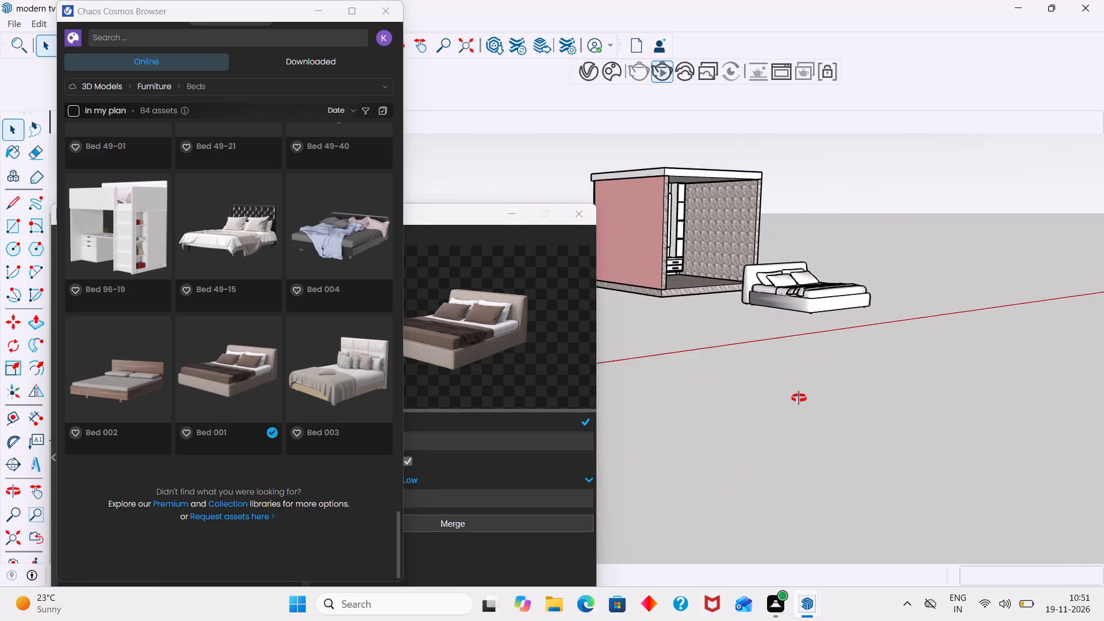
pyautogui.moveTo(799, 398); pyautogui.dragTo(814, 422, button='middle')
pyautogui.scroll(9, 790, 378)
pyautogui.moveTo(799, 402); pyautogui.dragTo(856, 391, button='middle')
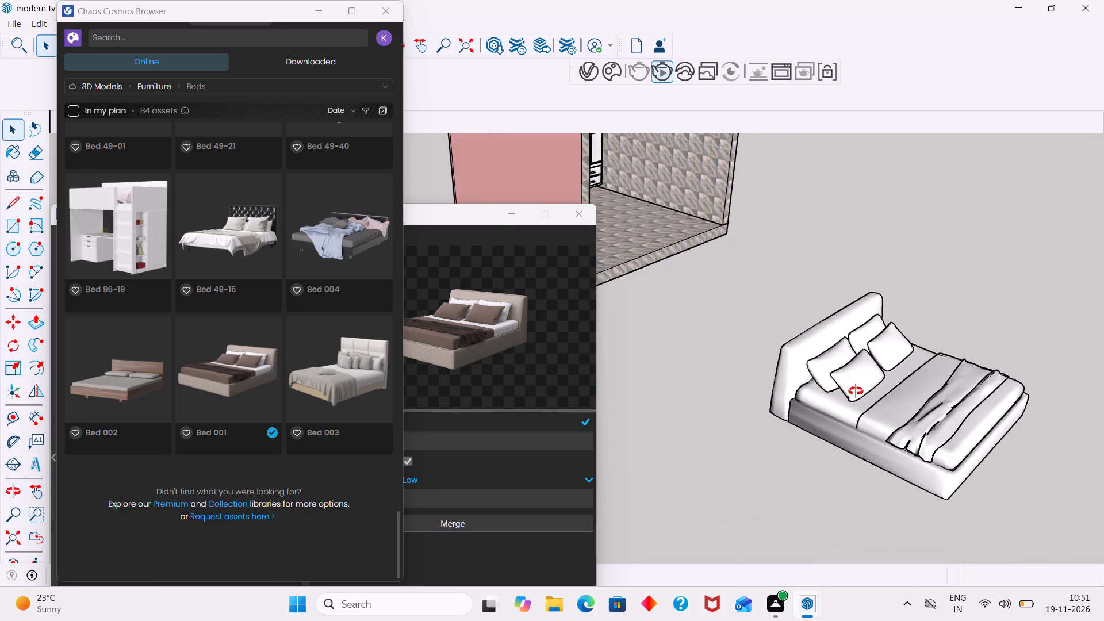
pyautogui.moveTo(856, 391); pyautogui.dragTo(859, 332, button='middle')
pyautogui.scroll(1, 889, 320)
pyautogui.scroll(-4, 892, 305)
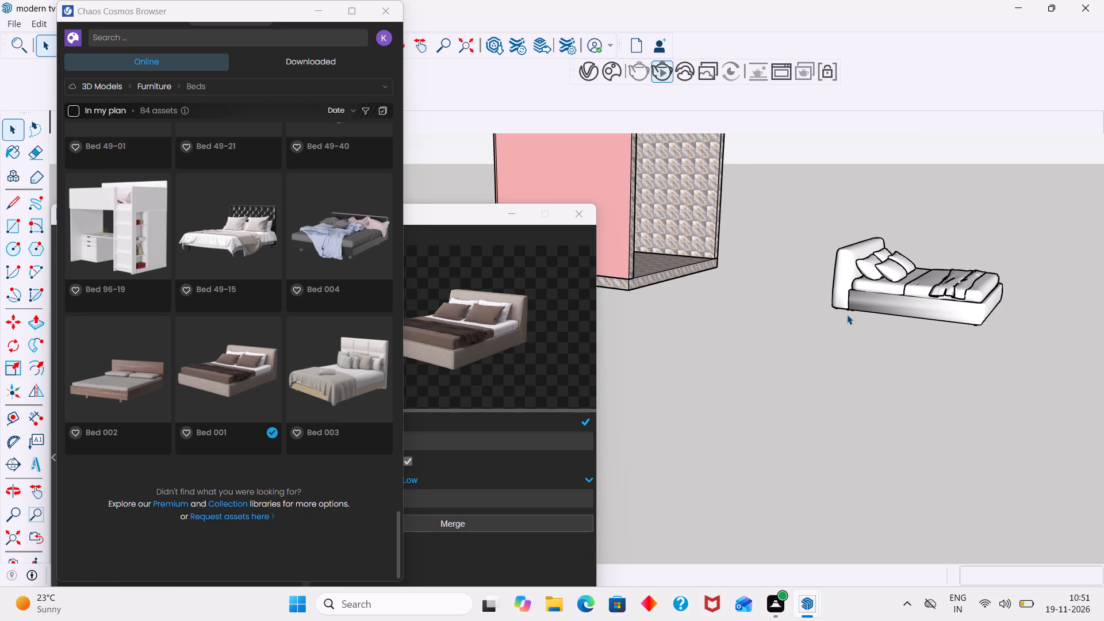
# Close the V-Ray Asset Editor window.
pyautogui.click(582, 210)
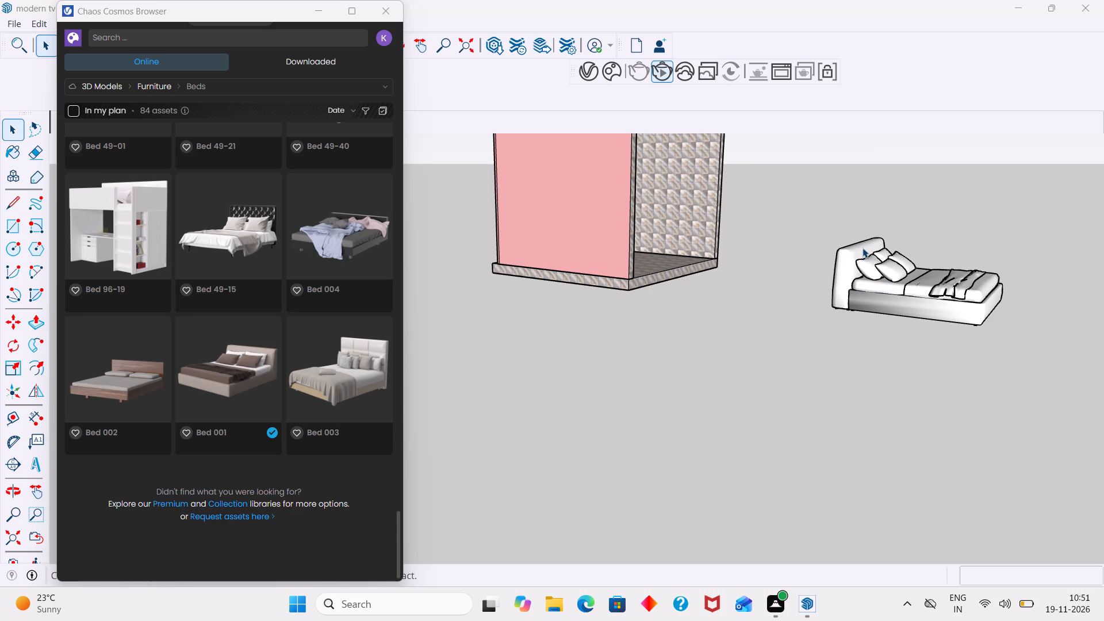
# Delete the Bed 001 model placed outside the room's open front.
pyautogui.moveTo(848, 308); pyautogui.dragTo(741, 342, button='middle')
pyautogui.scroll(2, 810, 351)
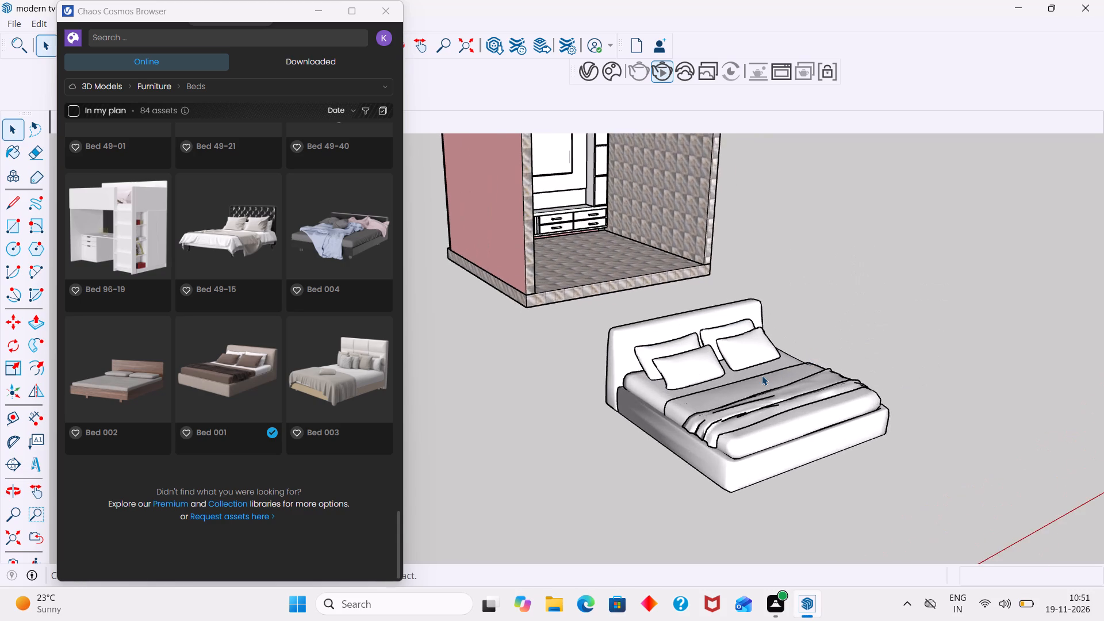
pyautogui.scroll(3, 761, 375)
pyautogui.moveTo(745, 384); pyautogui.dragTo(876, 366, button='middle')
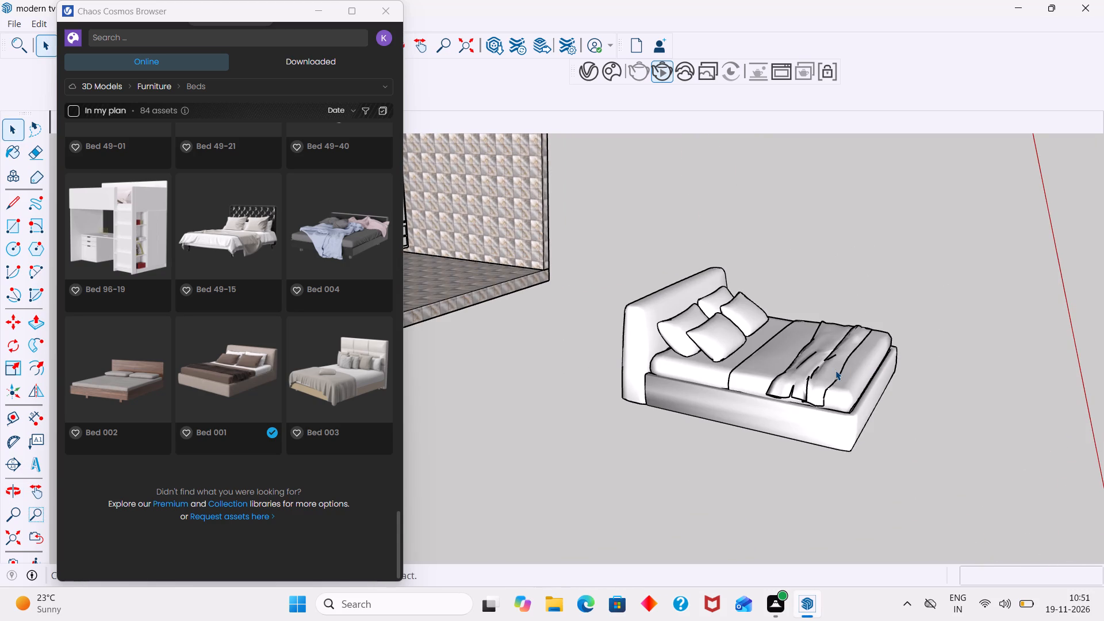
pyautogui.click(792, 354)
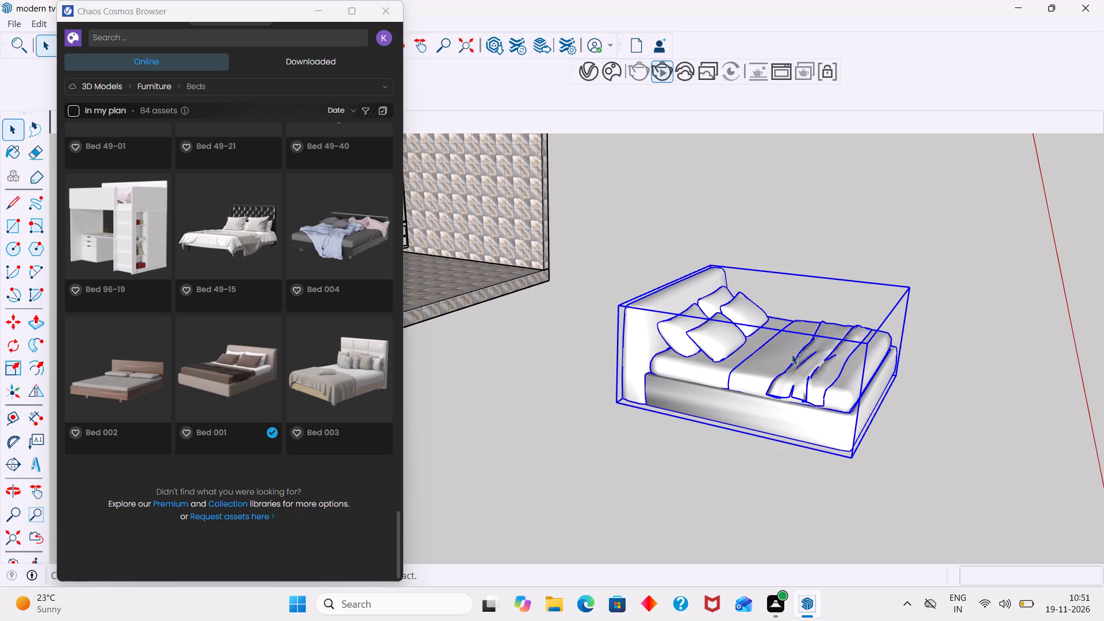
pyautogui.press('Delete')
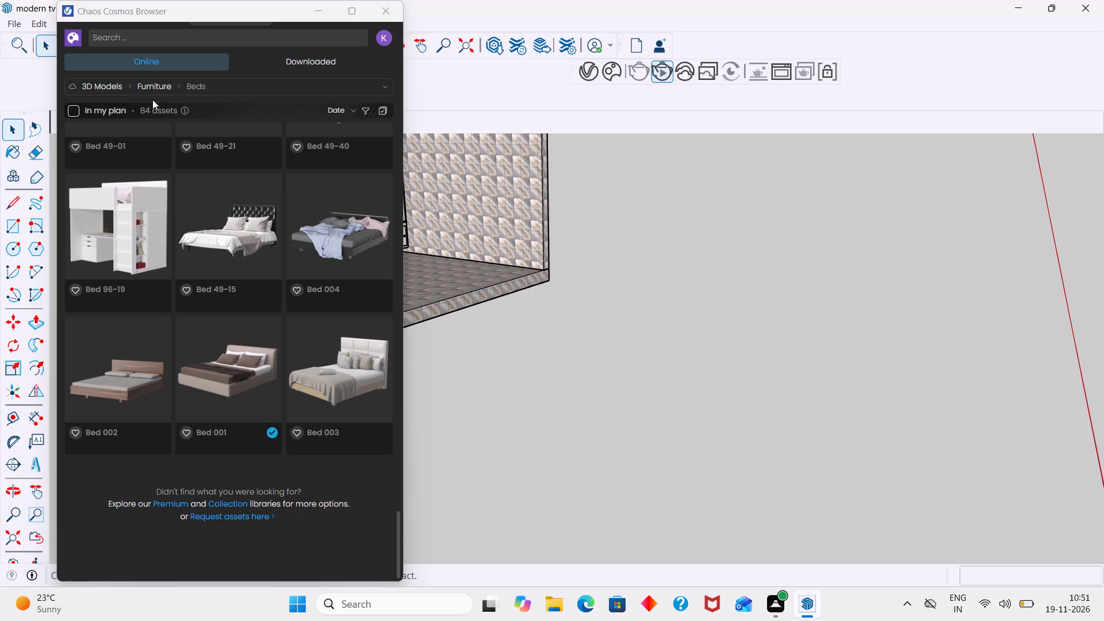
# Browse the Sofas & armchairs category within the Furniture 3D models for a suitable seat.
pyautogui.click(154, 80)
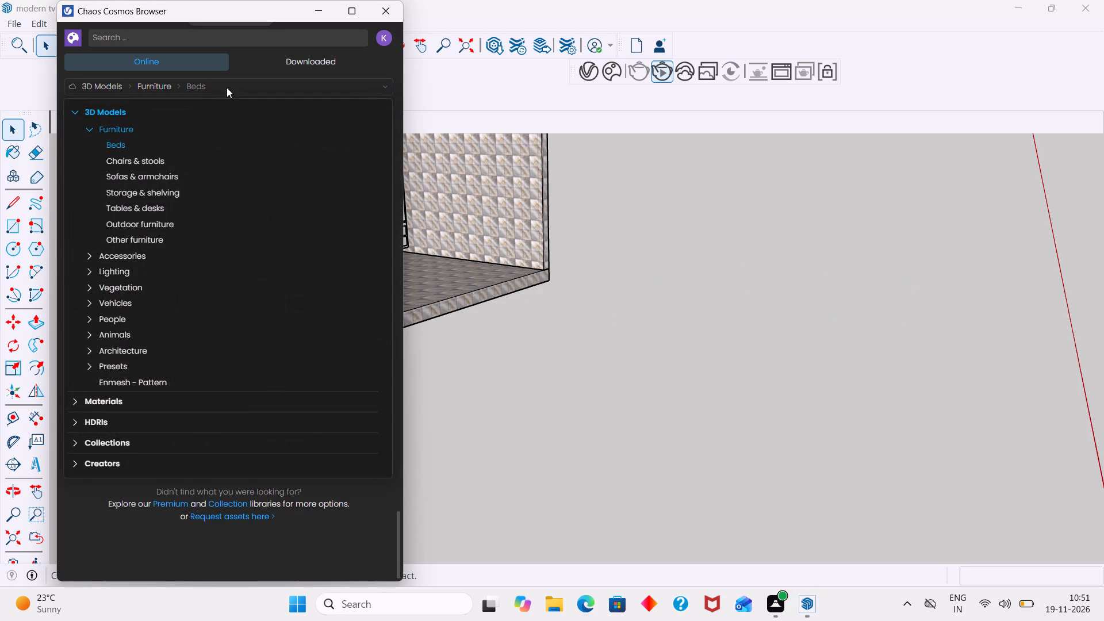
pyautogui.click(158, 175)
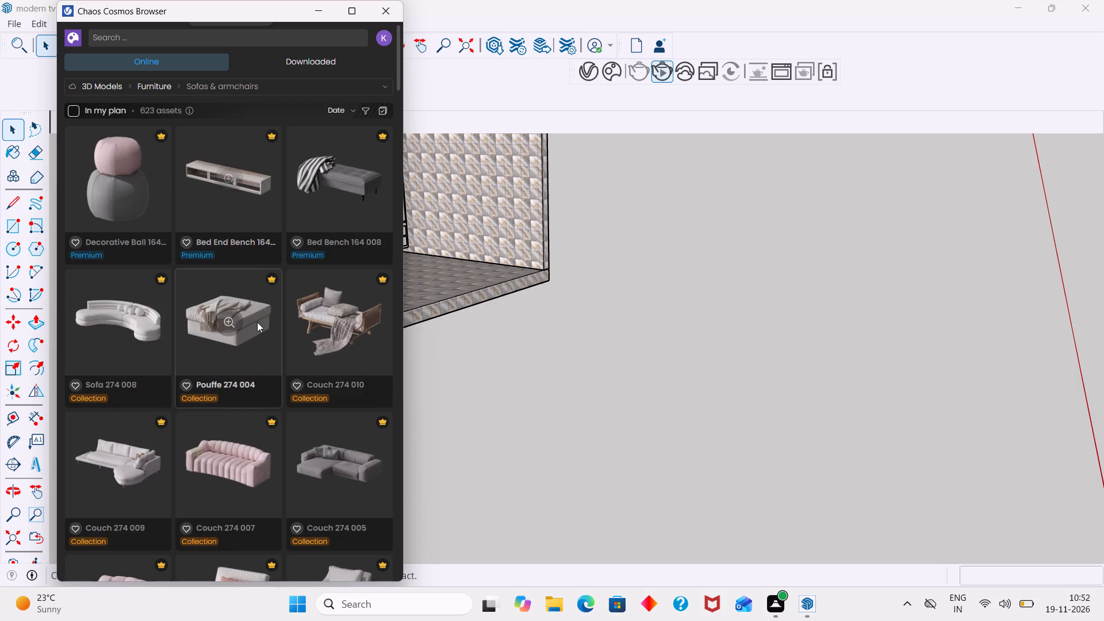
pyautogui.scroll(-4, 254, 325)
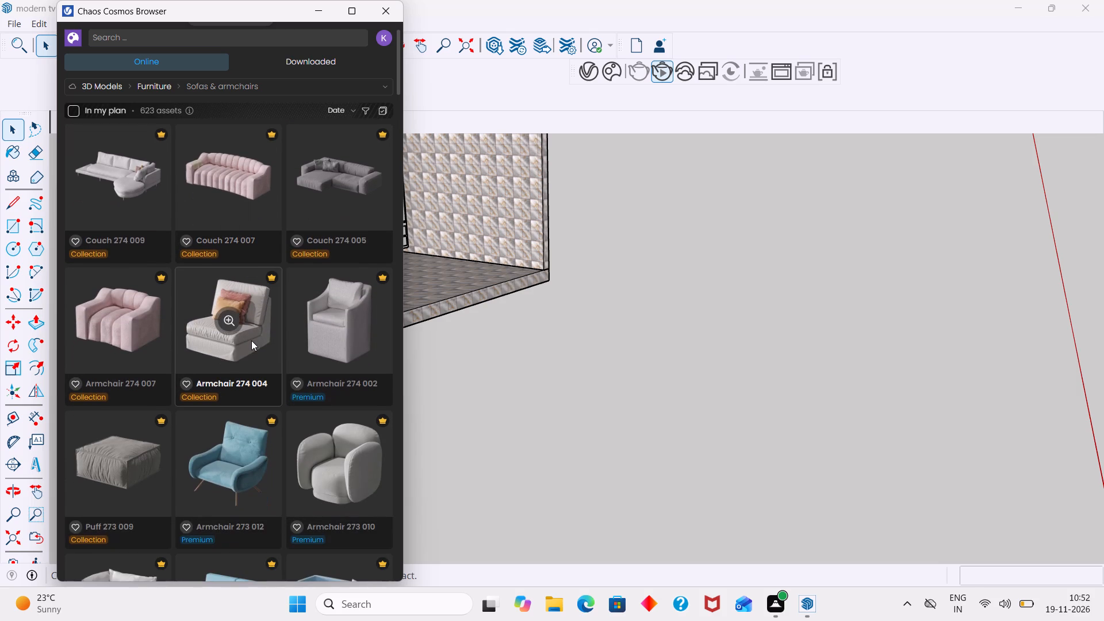
pyautogui.scroll(-8, 251, 340)
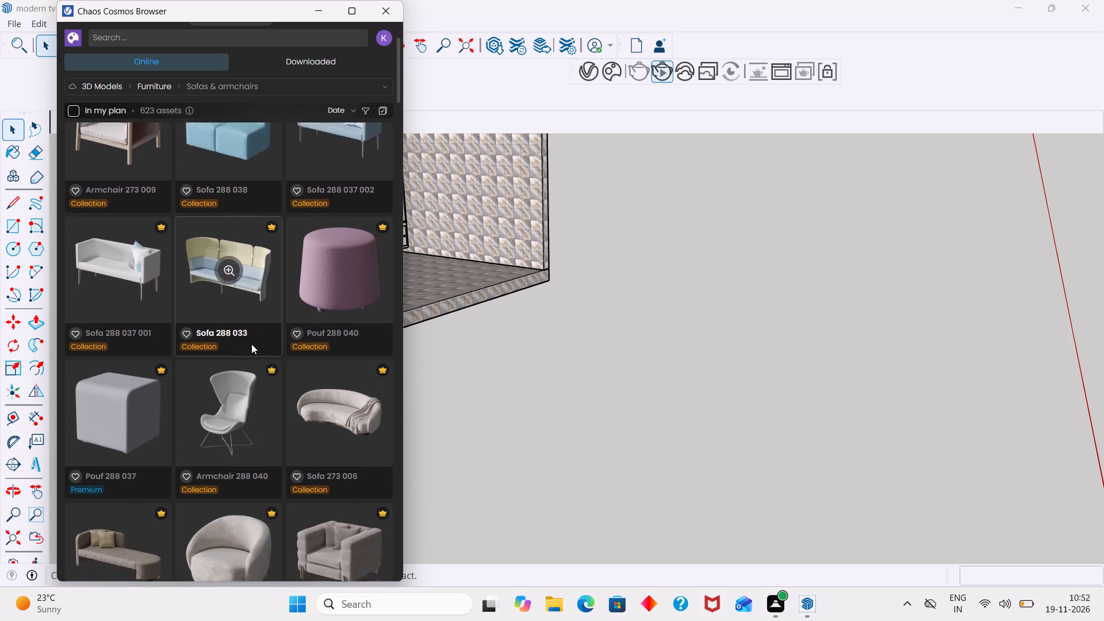
pyautogui.scroll(-5, 251, 344)
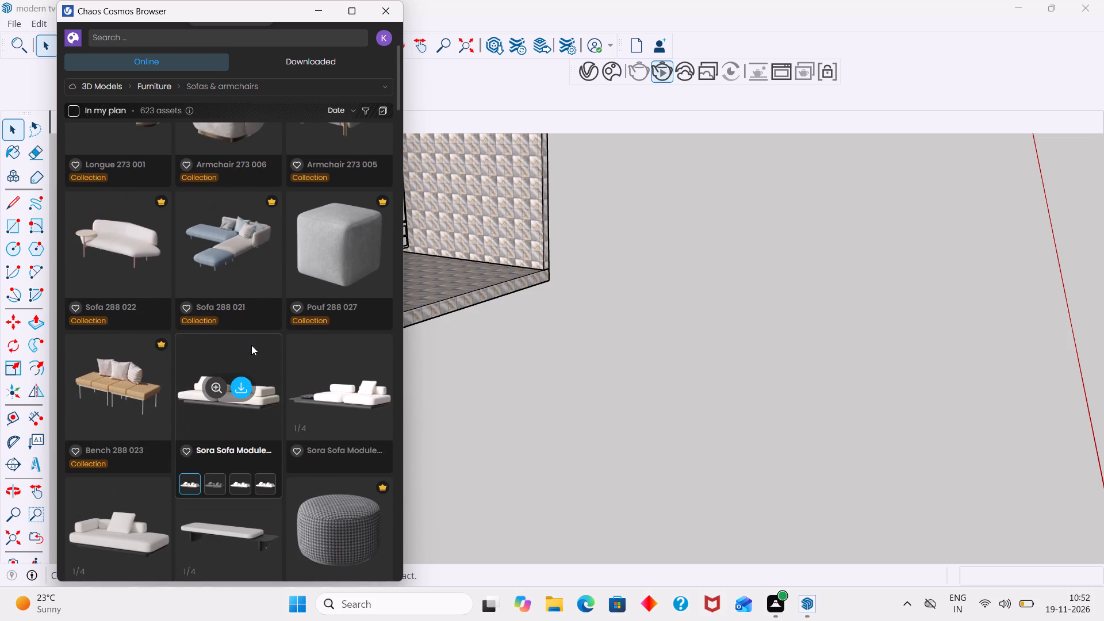
pyautogui.scroll(-2, 253, 351)
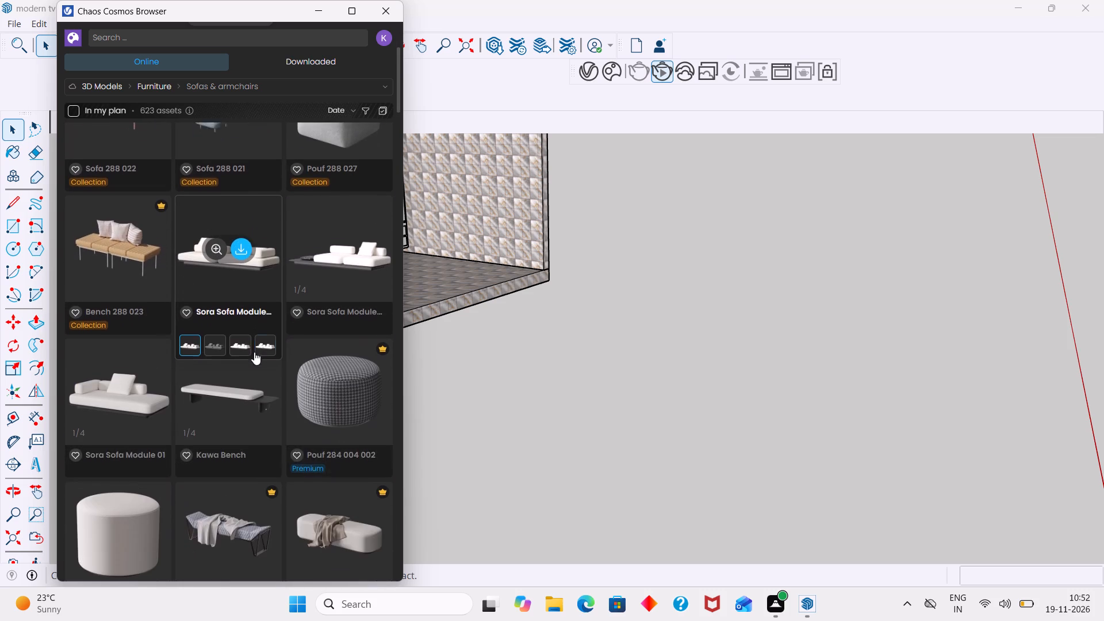
pyautogui.scroll(-5, 254, 352)
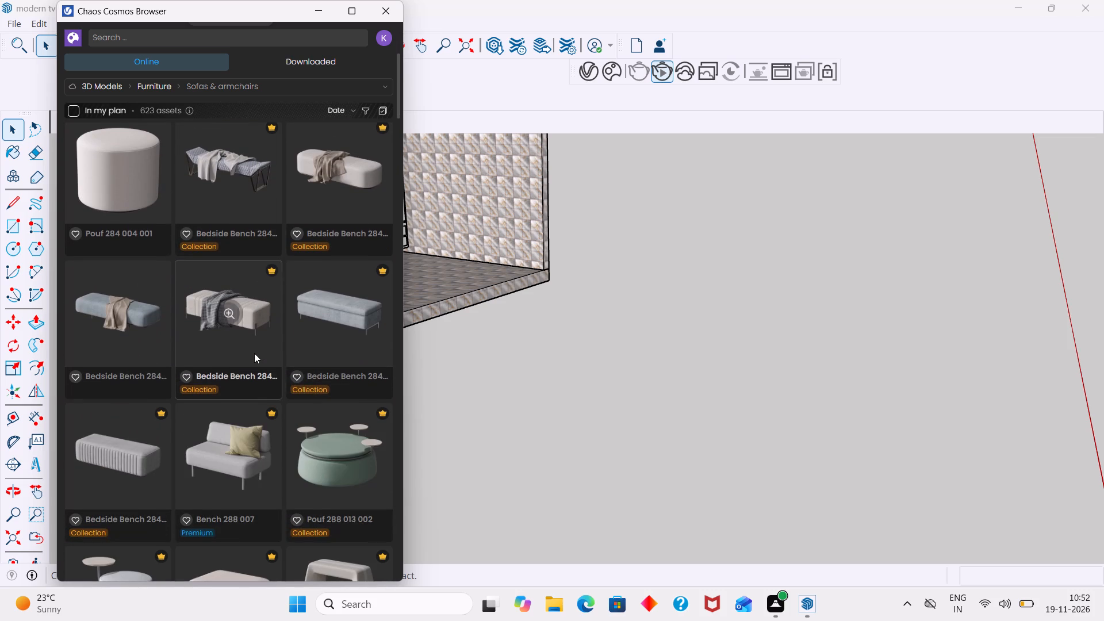
pyautogui.scroll(-5, 254, 353)
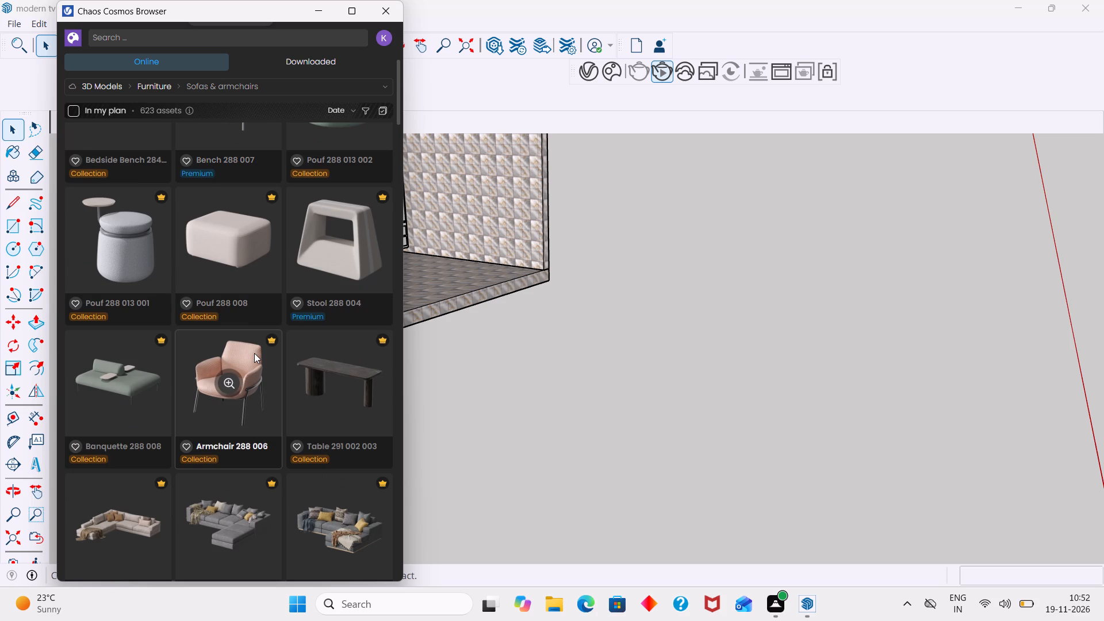
pyautogui.scroll(-2, 254, 353)
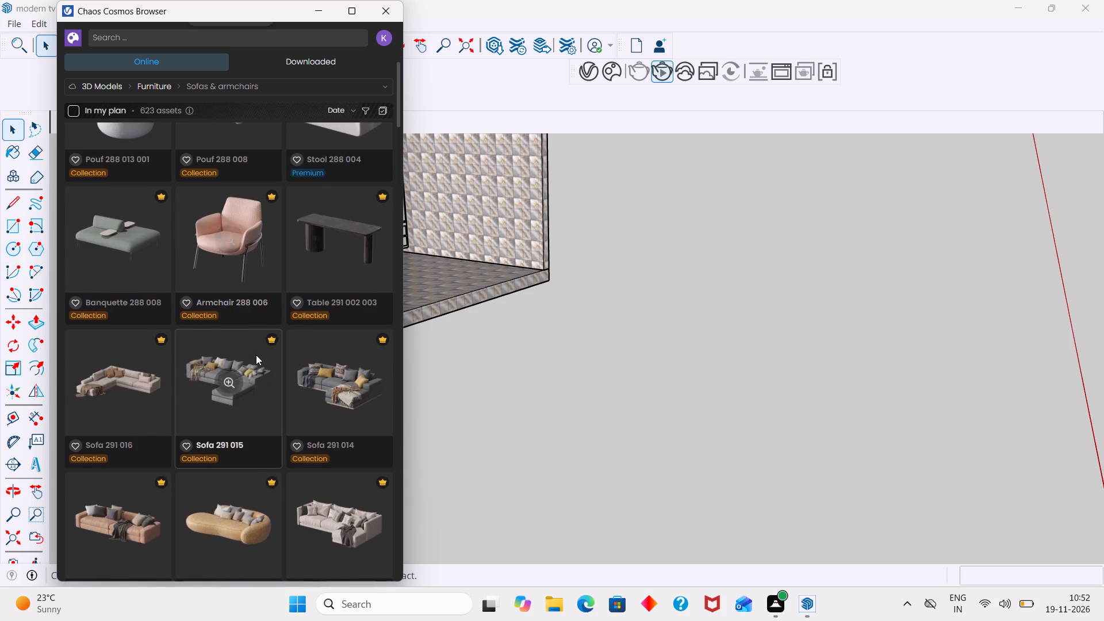
pyautogui.scroll(-5, 256, 355)
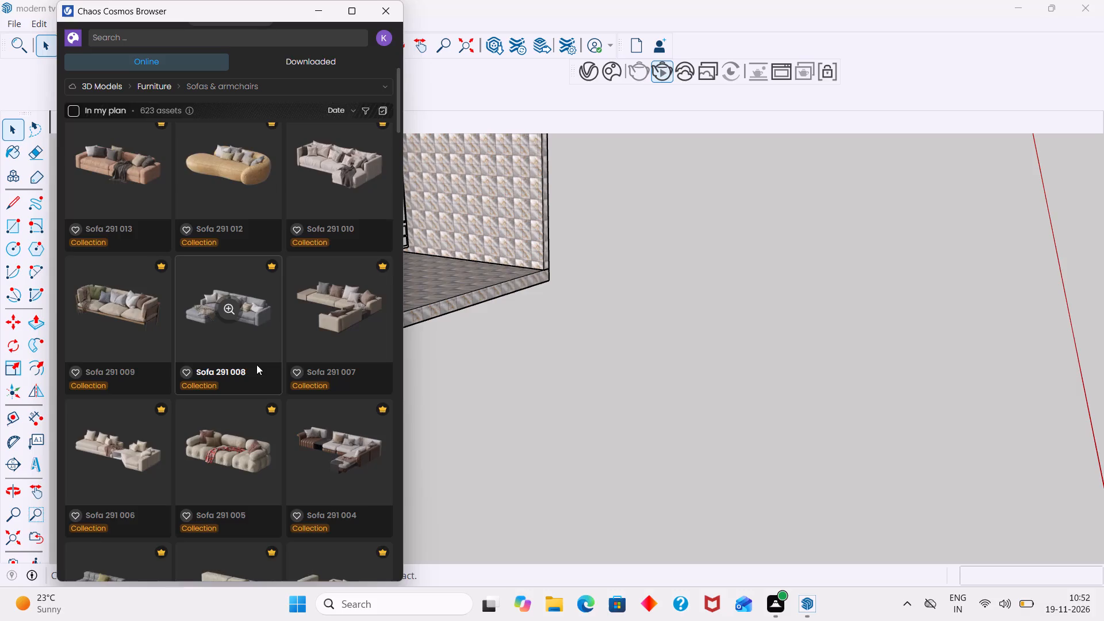
pyautogui.scroll(-3, 256, 365)
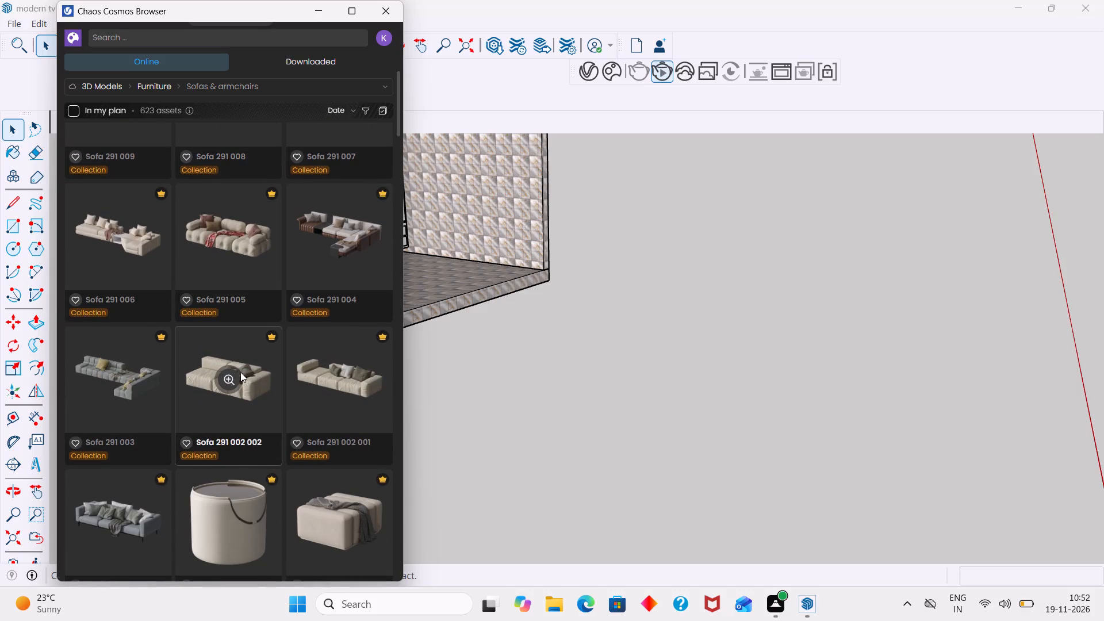
pyautogui.scroll(-1, 132, 523)
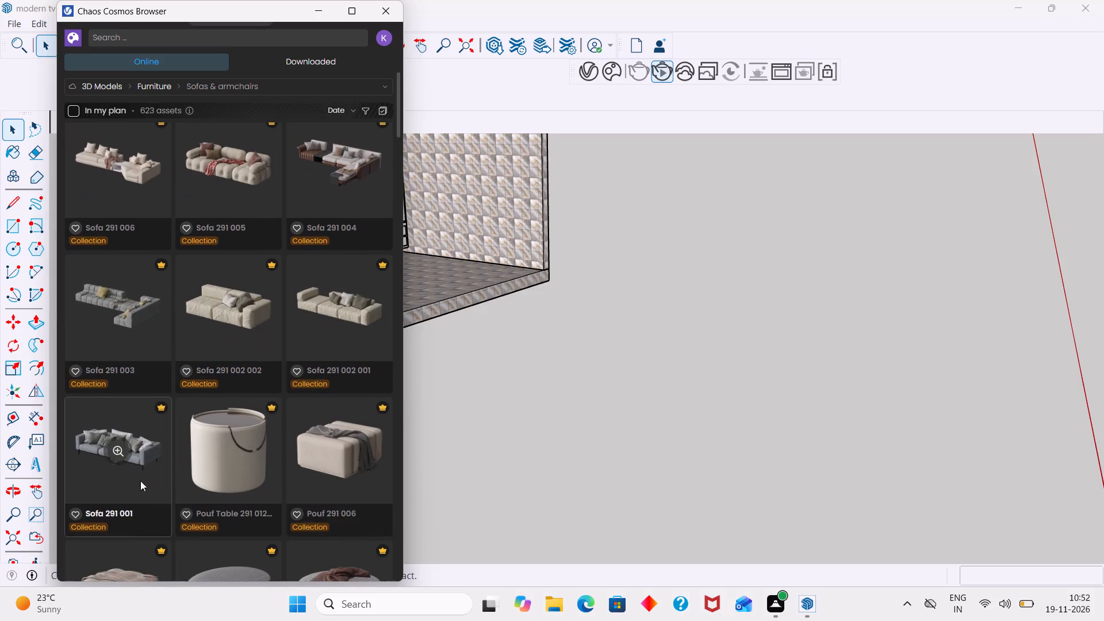
pyautogui.scroll(-4, 165, 419)
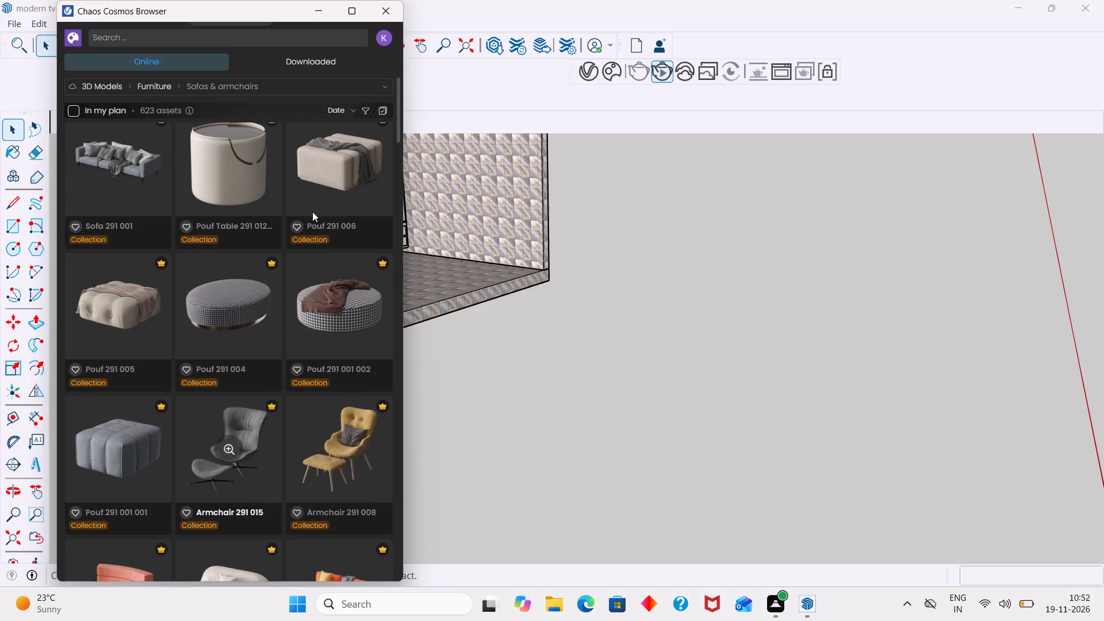
pyautogui.scroll(1, 355, 60)
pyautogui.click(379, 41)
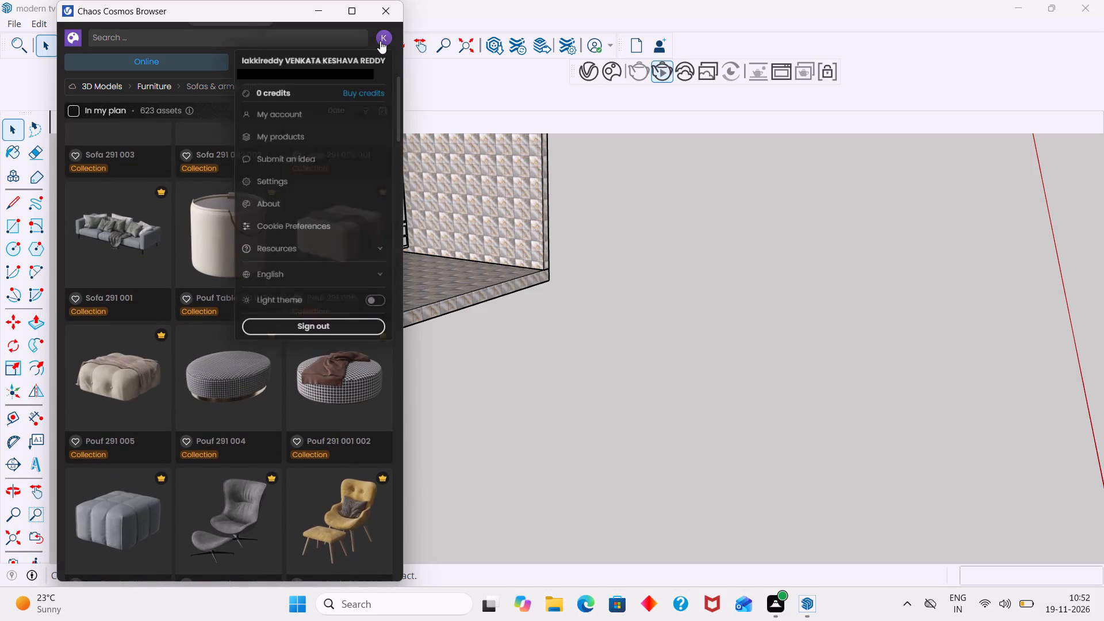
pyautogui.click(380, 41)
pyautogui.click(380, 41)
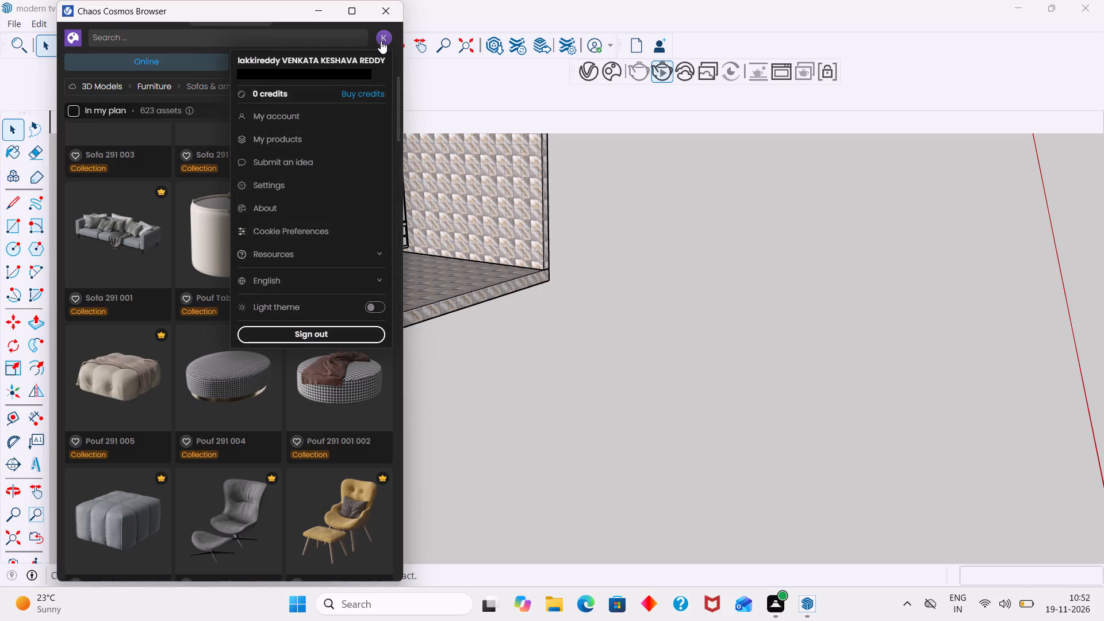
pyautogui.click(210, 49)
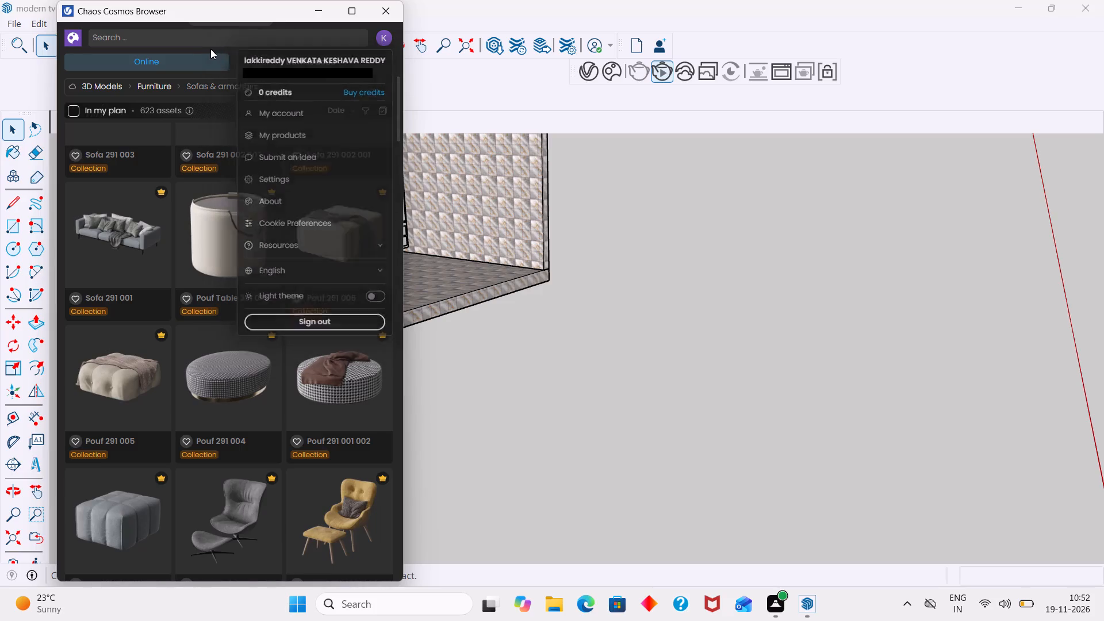
# Look further through the Sofas & armchairs assets for a sofa that suits the TV unit room.
pyautogui.scroll(-8, 220, 283)
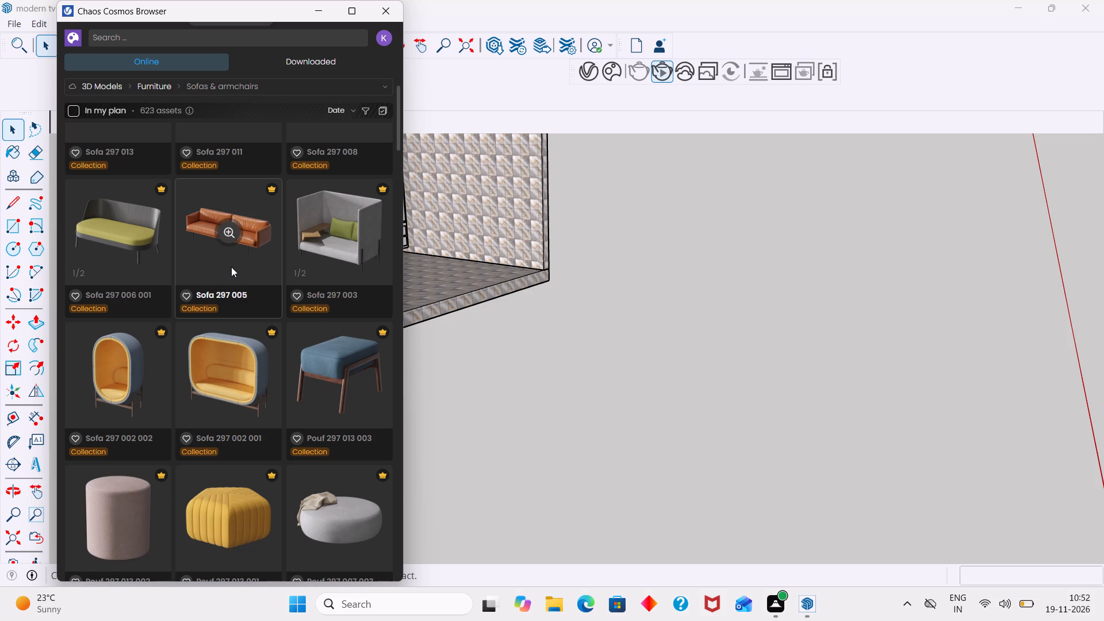
pyautogui.scroll(-7, 277, 377)
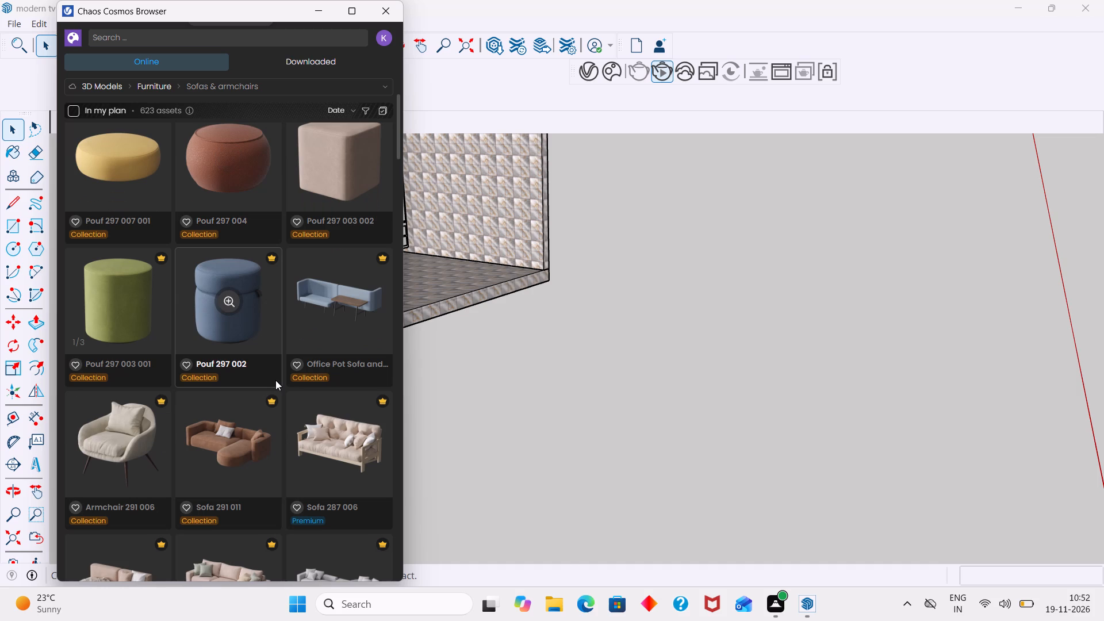
pyautogui.scroll(-2, 304, 442)
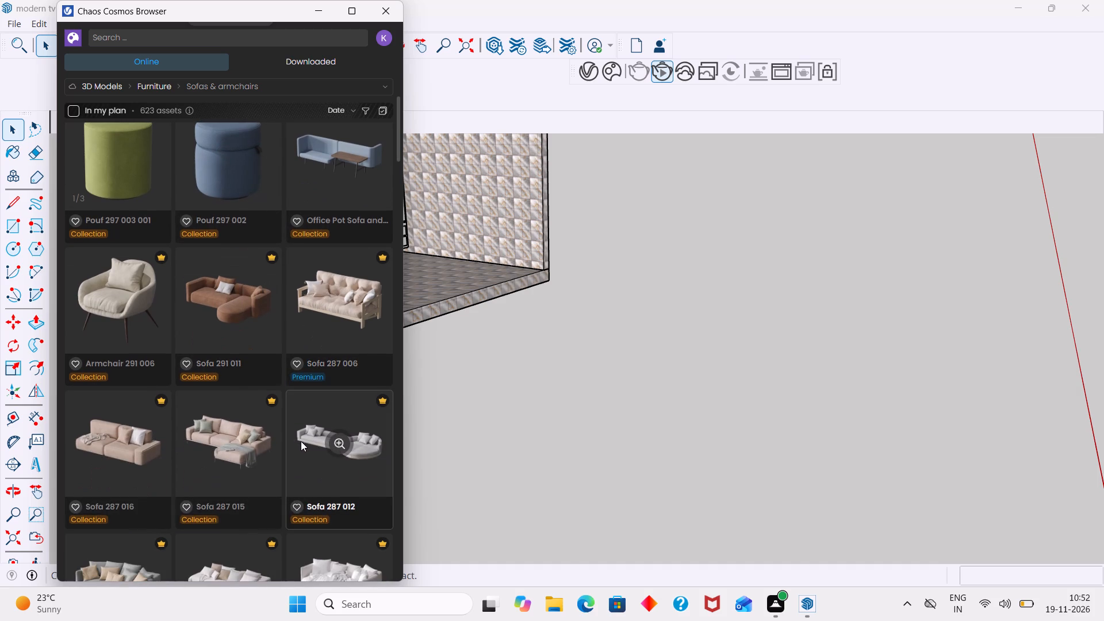
pyautogui.scroll(-2, 236, 432)
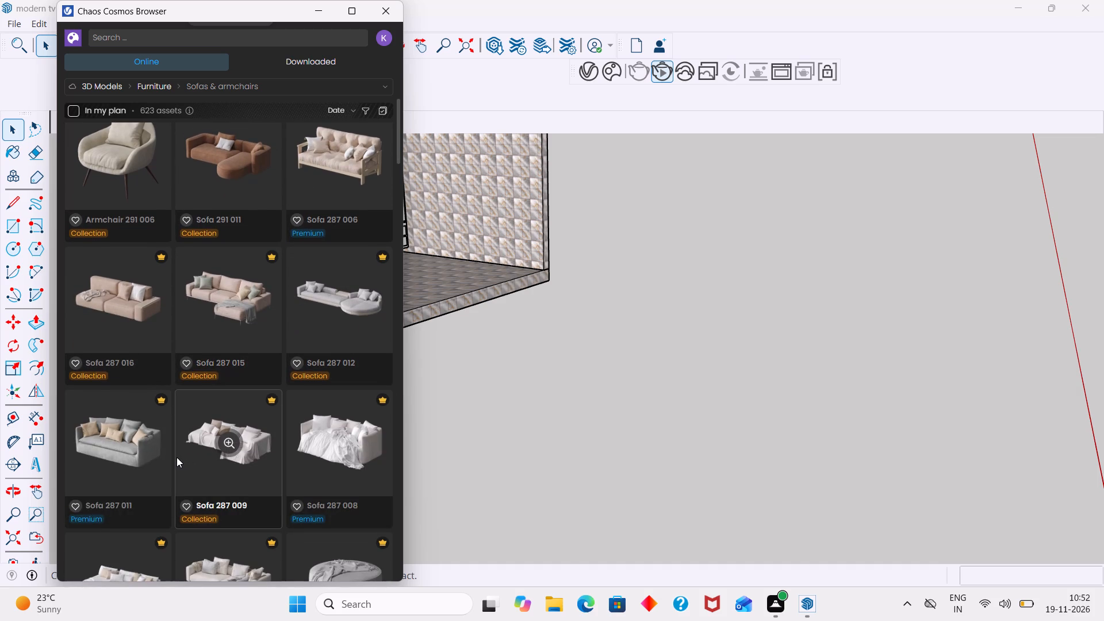
pyautogui.scroll(-4, 177, 457)
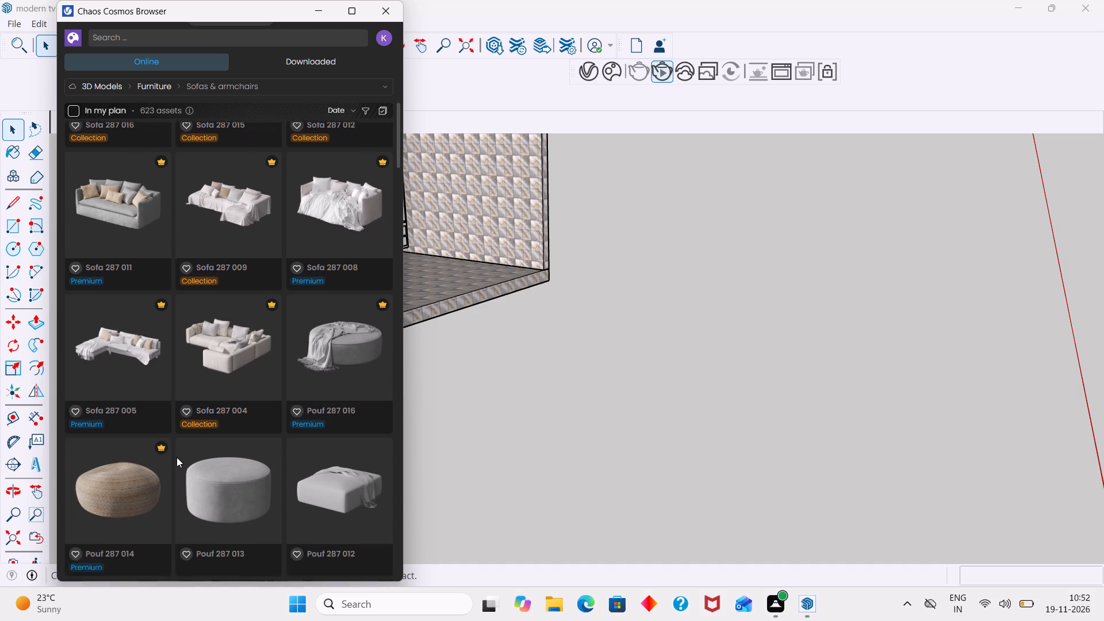
pyautogui.scroll(-2, 202, 471)
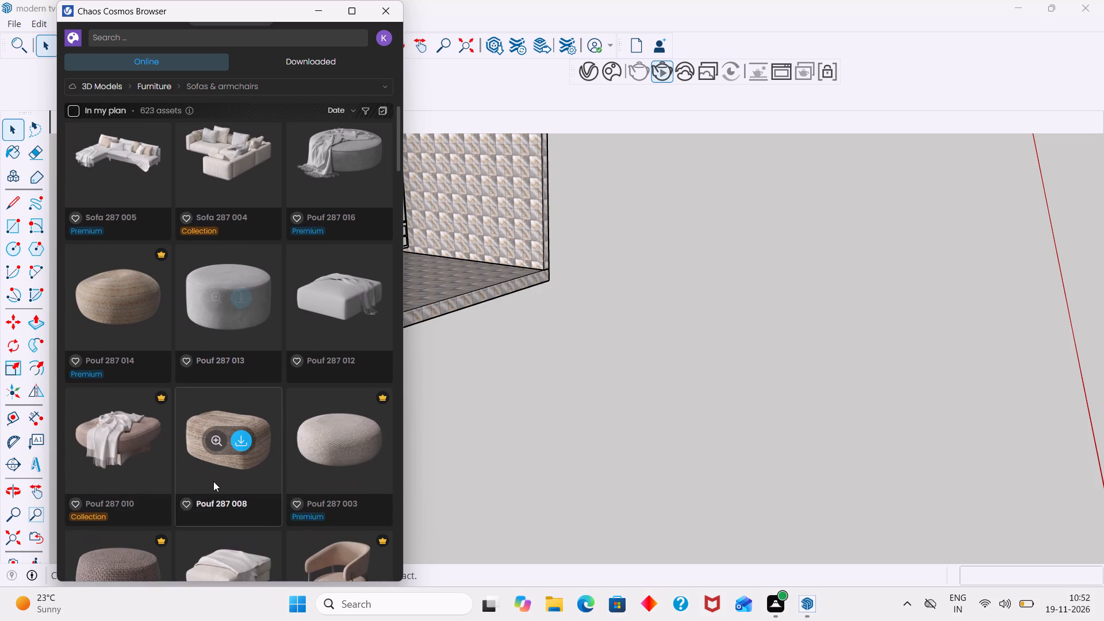
pyautogui.scroll(-4, 213, 481)
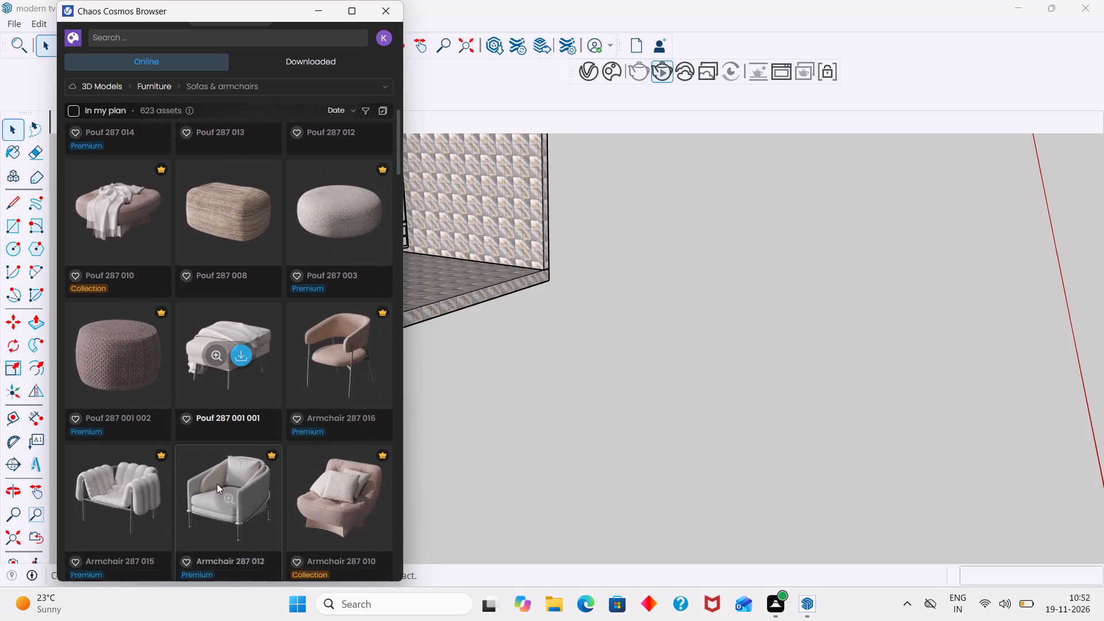
pyautogui.scroll(-6, 217, 484)
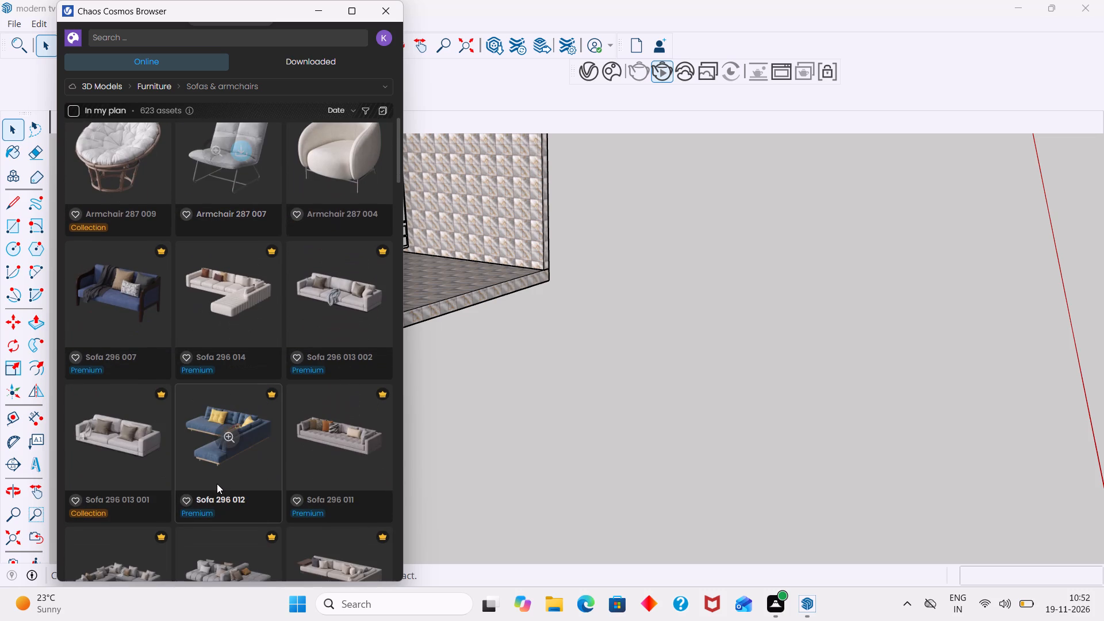
pyautogui.scroll(-6, 217, 484)
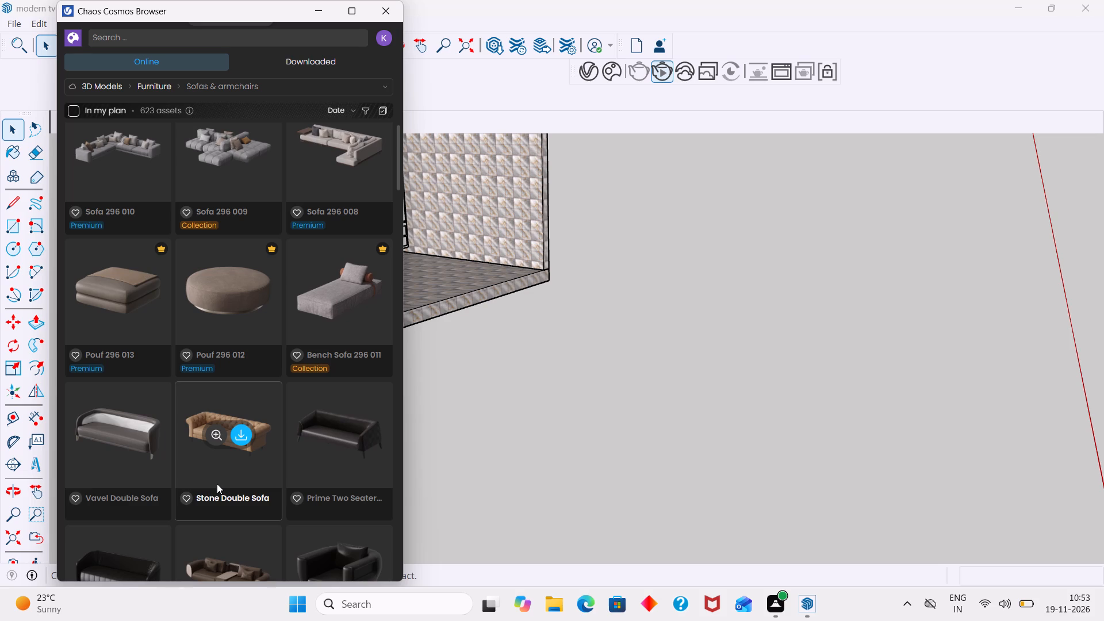
pyautogui.scroll(-3, 217, 484)
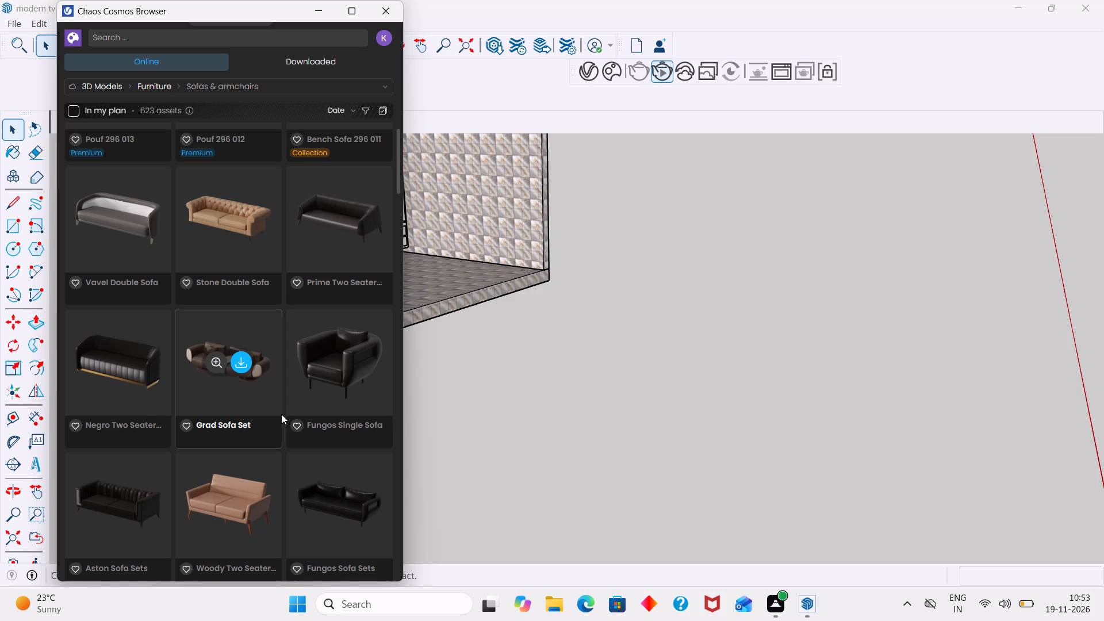
# Review the Sofas & armchairs assets again, going back toward the start of the list, to compare sofa options.
pyautogui.scroll(1, 269, 214)
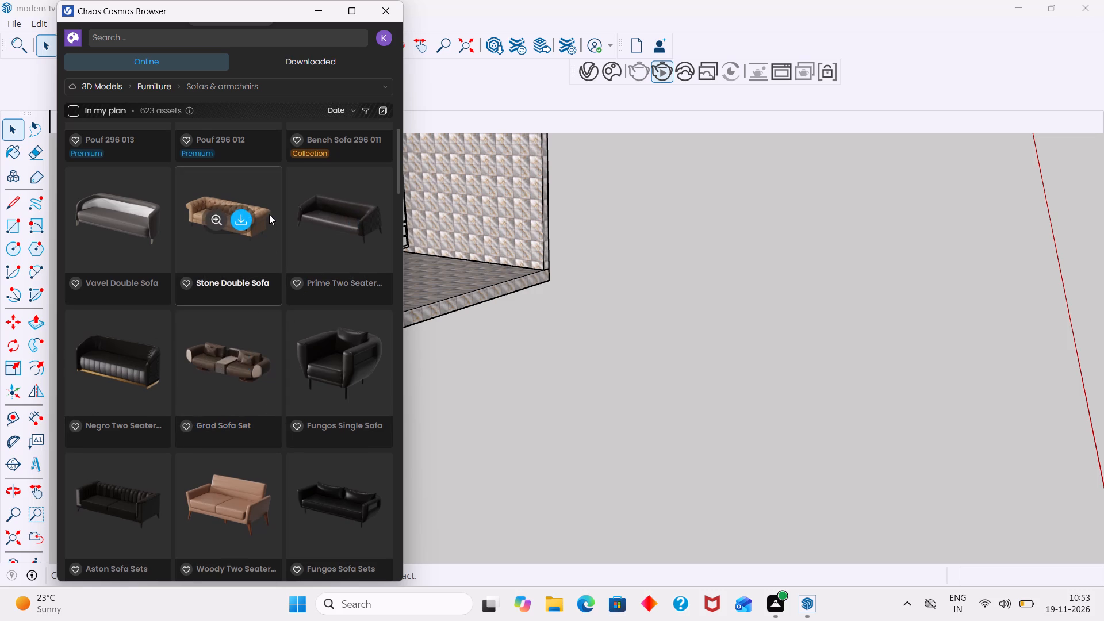
pyautogui.scroll(2, 269, 214)
pyautogui.scroll(3, 204, 186)
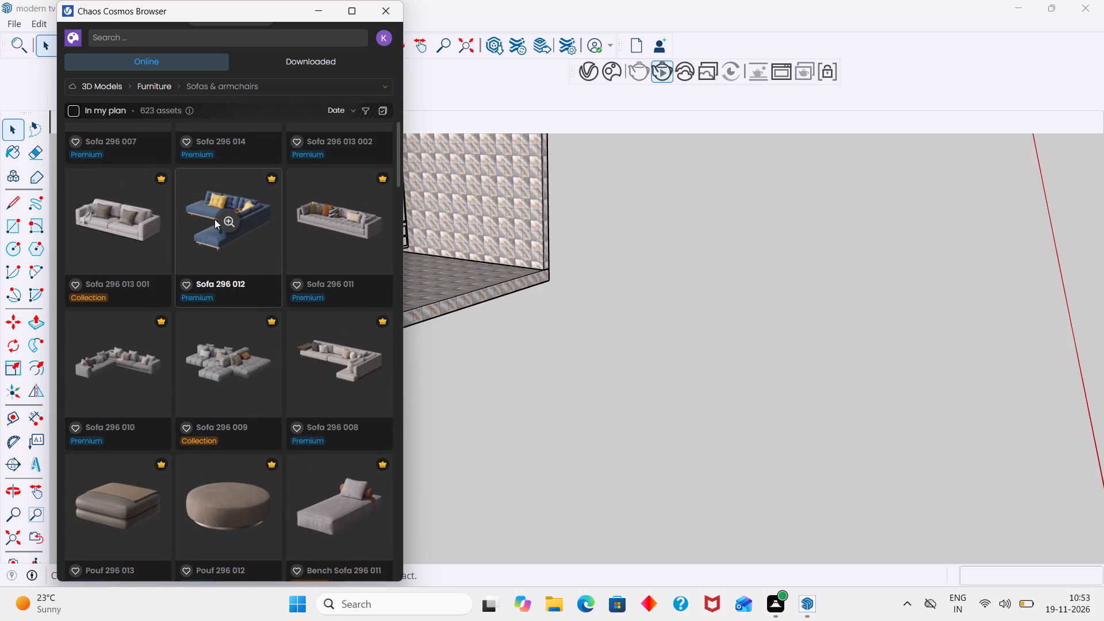
pyautogui.scroll(2, 143, 221)
pyautogui.scroll(2, 253, 244)
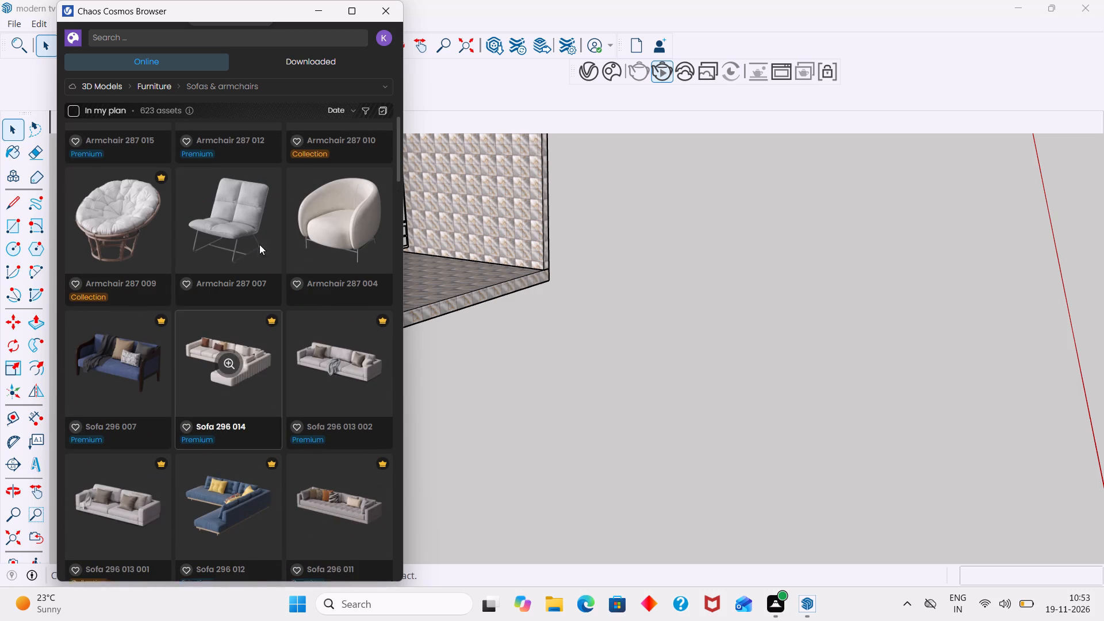
pyautogui.scroll(3, 315, 308)
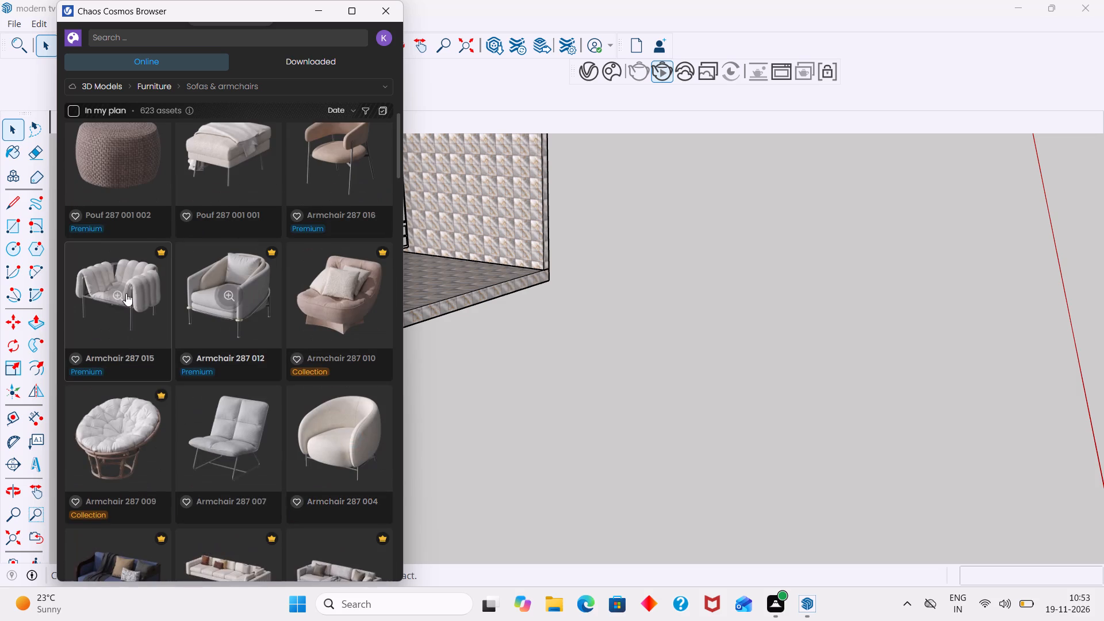
pyautogui.scroll(3, 126, 293)
pyautogui.scroll(3, 247, 267)
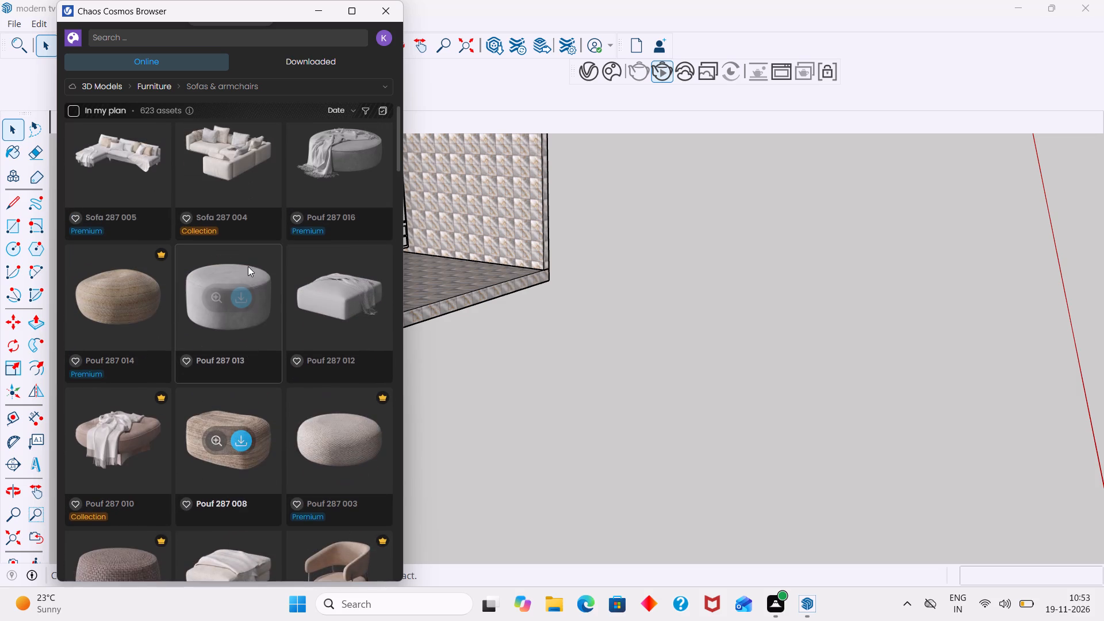
pyautogui.scroll(2, 251, 263)
pyautogui.scroll(2, 326, 273)
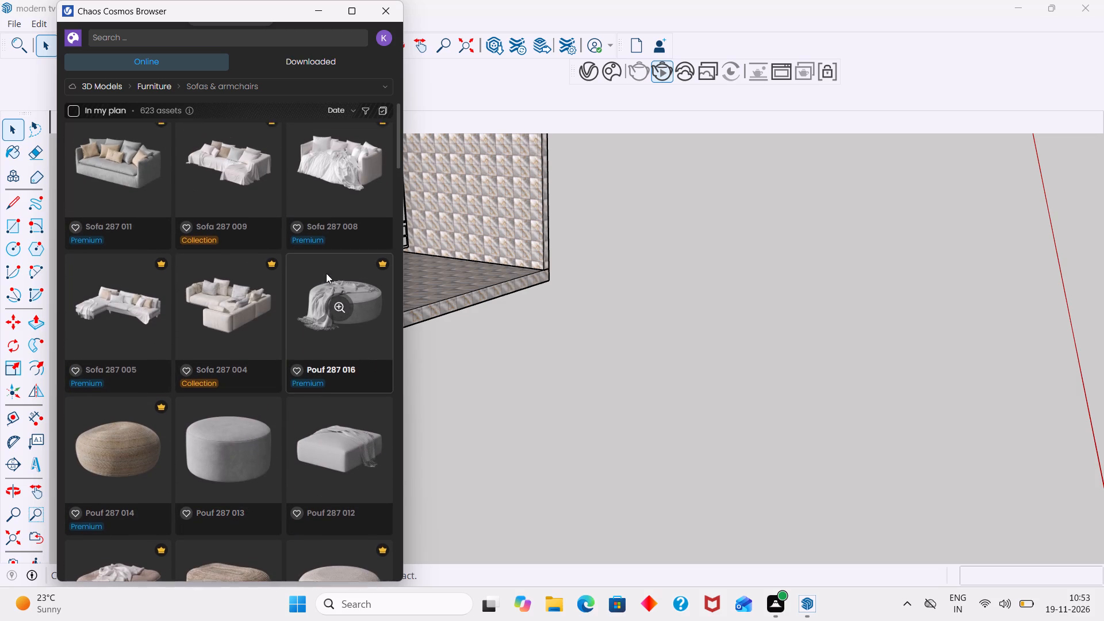
pyautogui.scroll(-6, 325, 273)
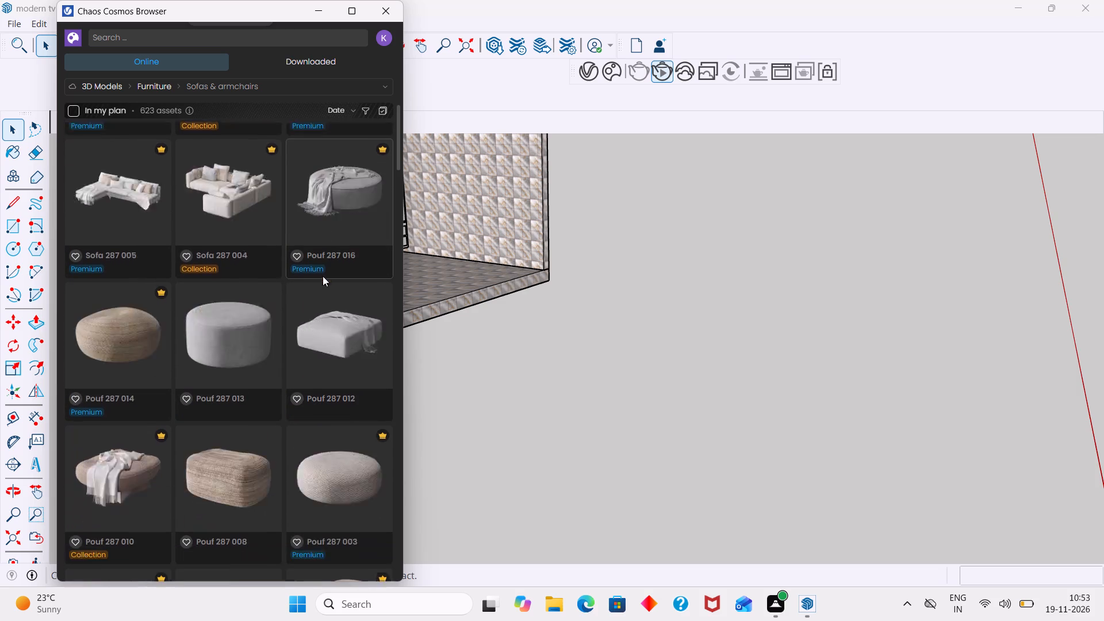
pyautogui.scroll(-4, 323, 276)
pyautogui.scroll(5, 323, 276)
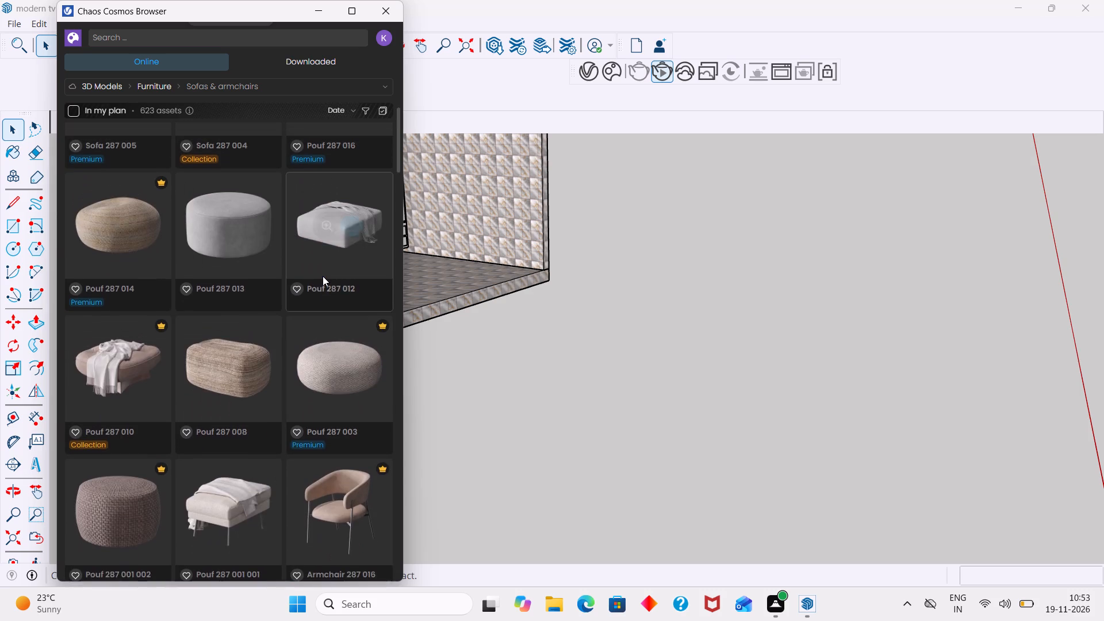
pyautogui.scroll(4, 323, 276)
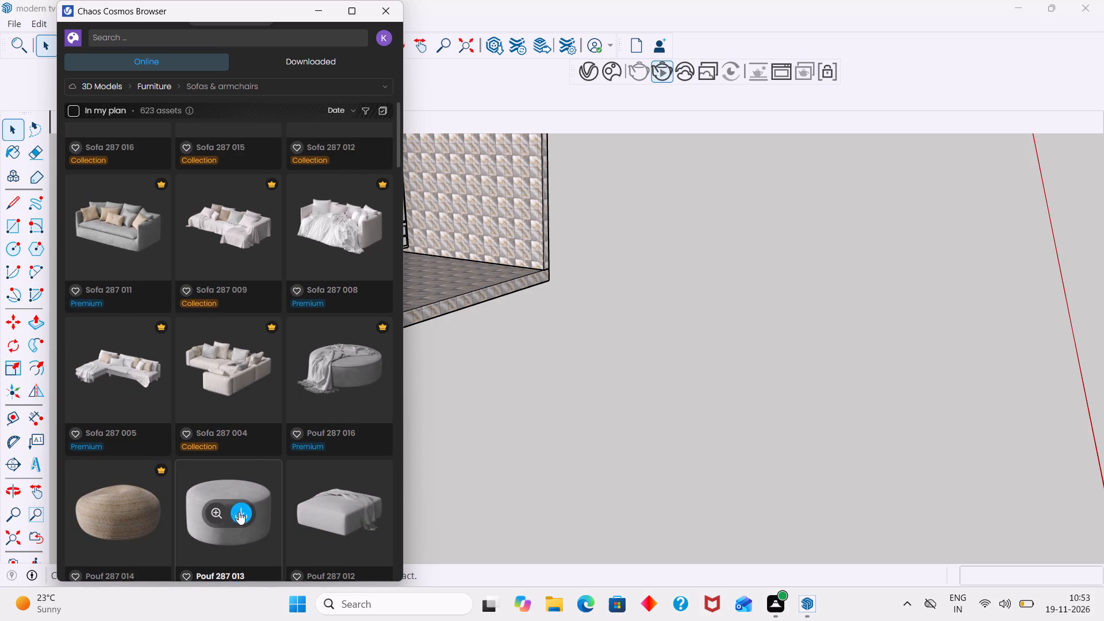
pyautogui.scroll(2, 217, 343)
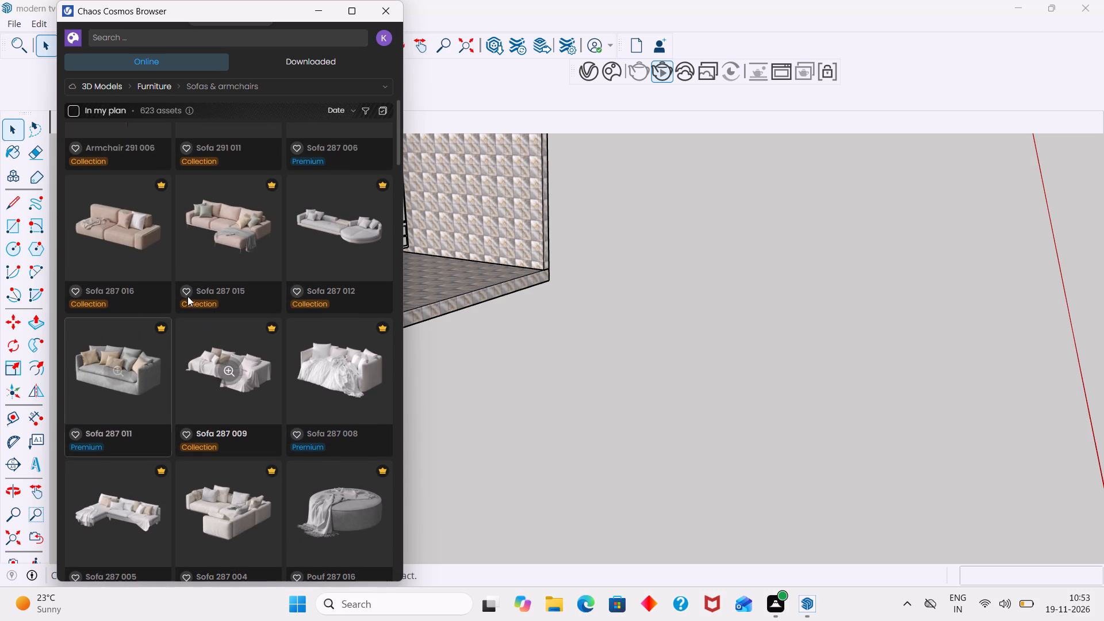
pyautogui.scroll(3, 202, 266)
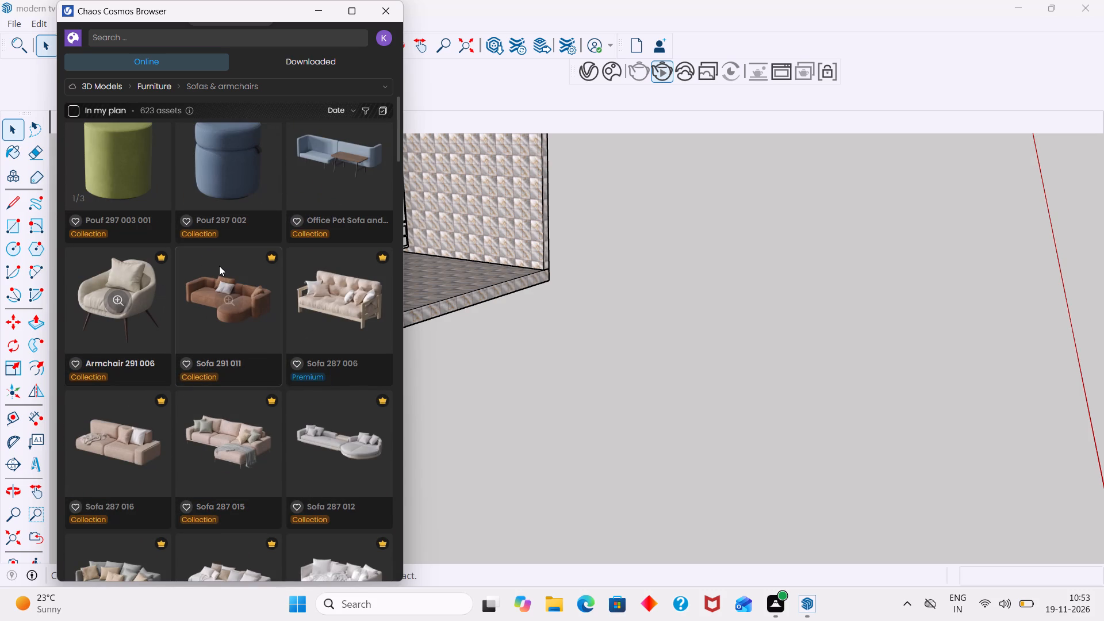
pyautogui.scroll(1, 220, 262)
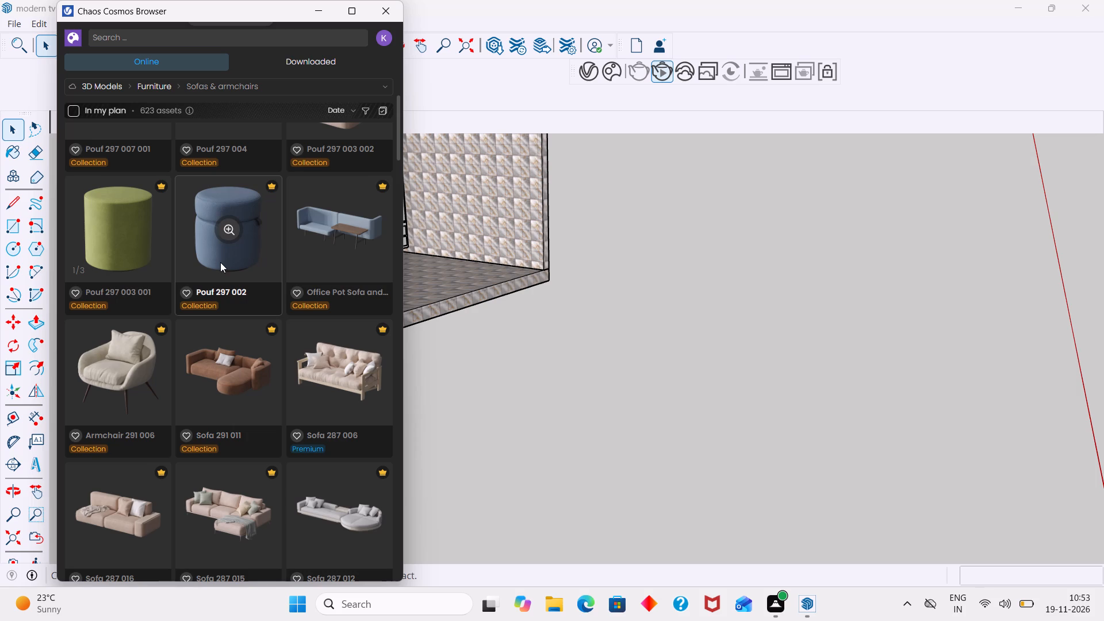
pyautogui.scroll(5, 240, 228)
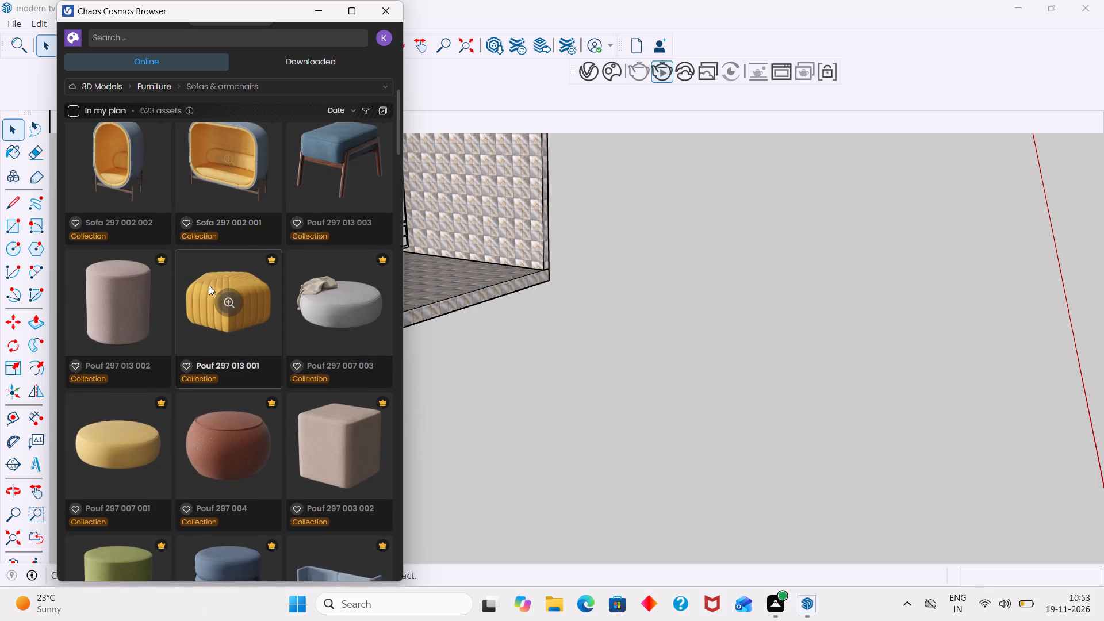
pyautogui.scroll(2, 205, 274)
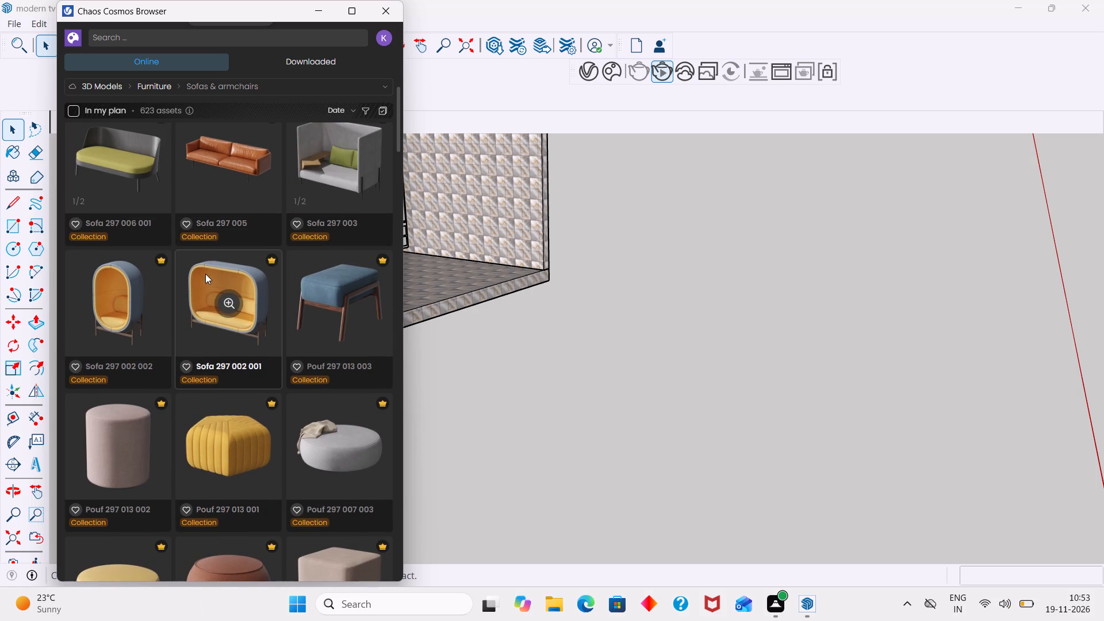
pyautogui.scroll(5, 205, 274)
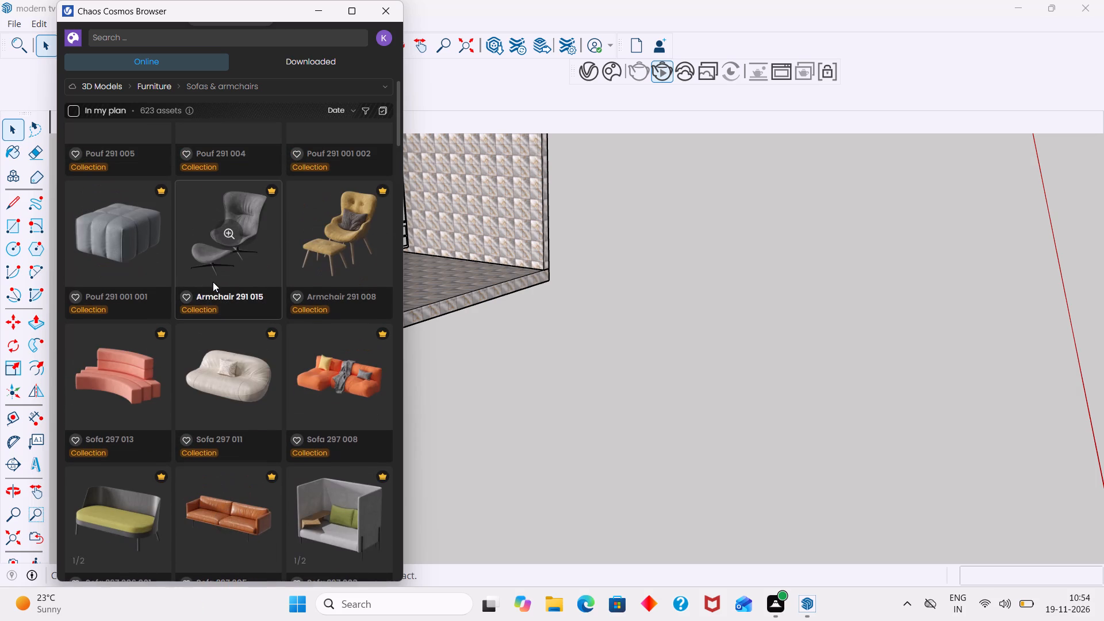
pyautogui.scroll(7, 213, 282)
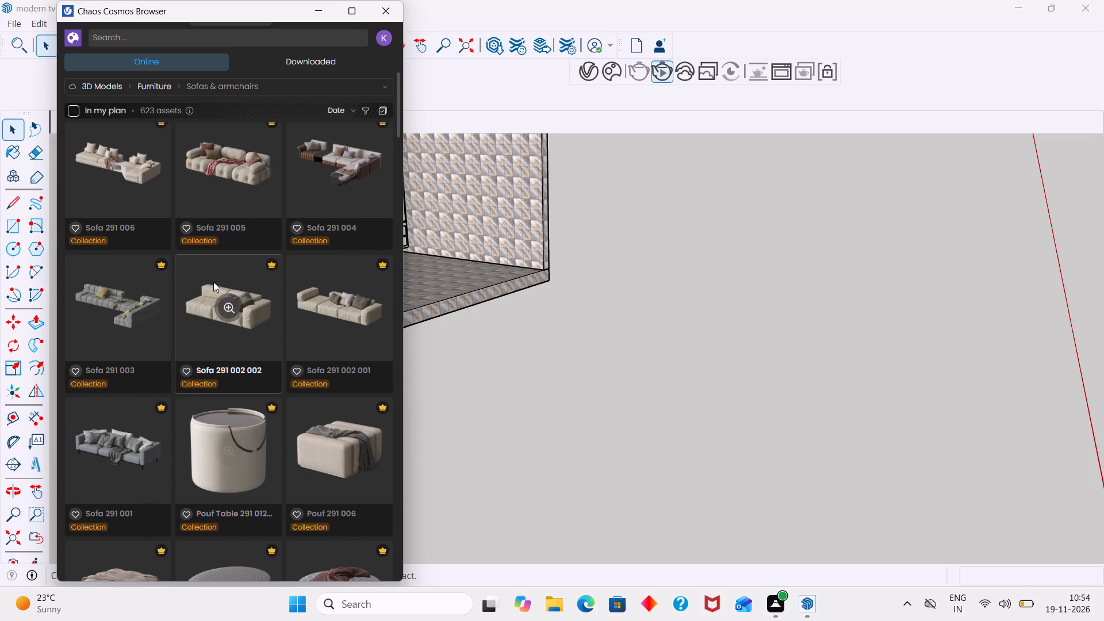
pyautogui.scroll(2, 211, 232)
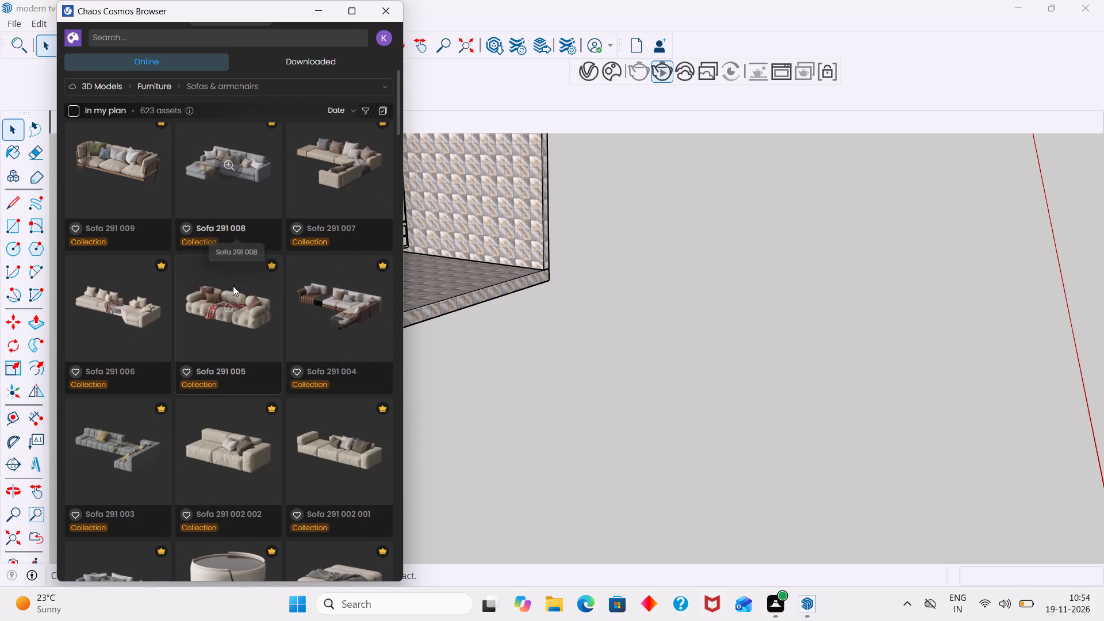
pyautogui.scroll(3, 222, 219)
pyautogui.scroll(7, 216, 269)
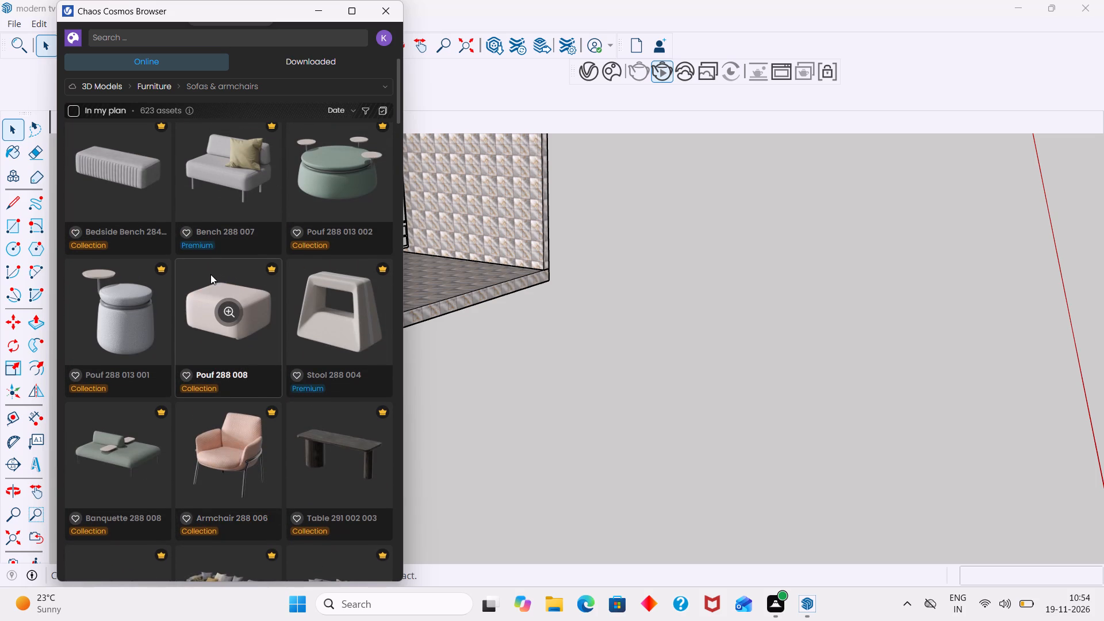
pyautogui.scroll(3, 239, 264)
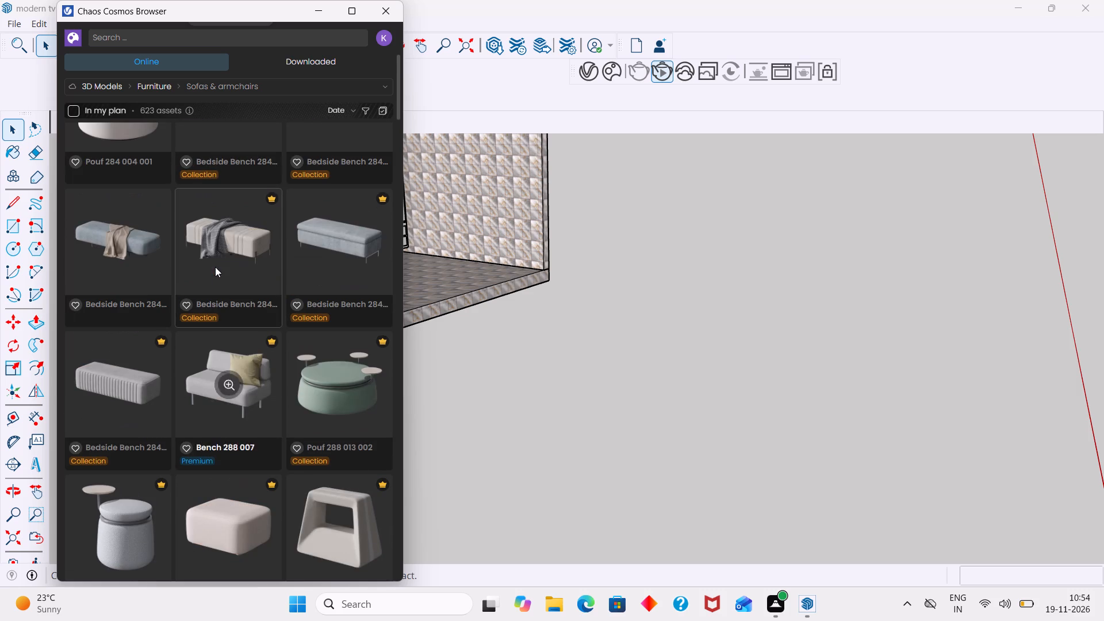
pyautogui.scroll(3, 235, 251)
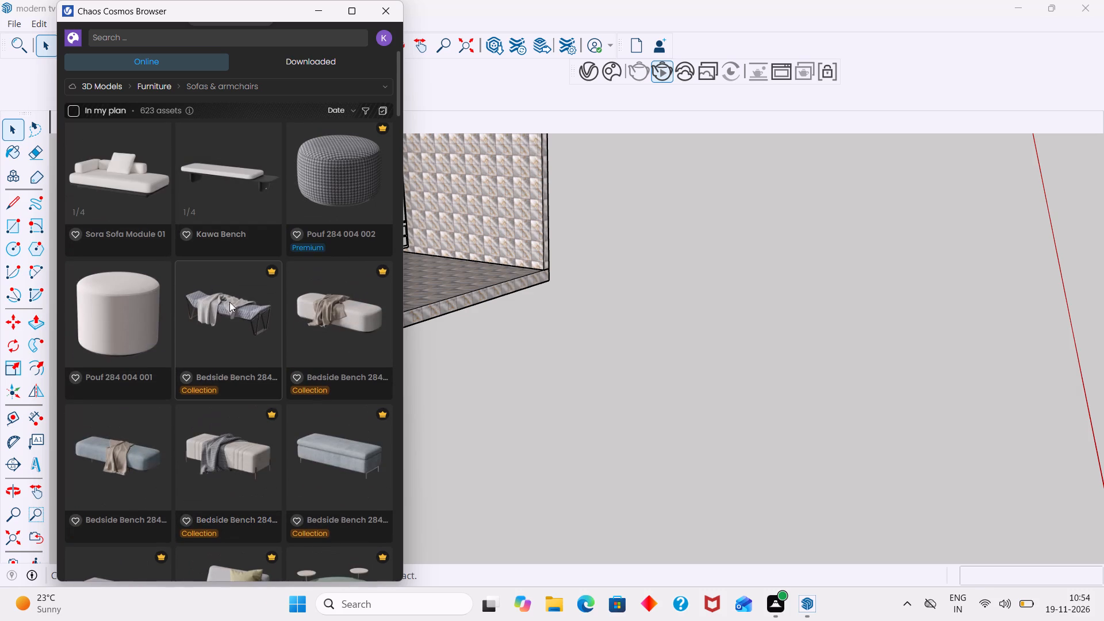
pyautogui.scroll(1, 223, 241)
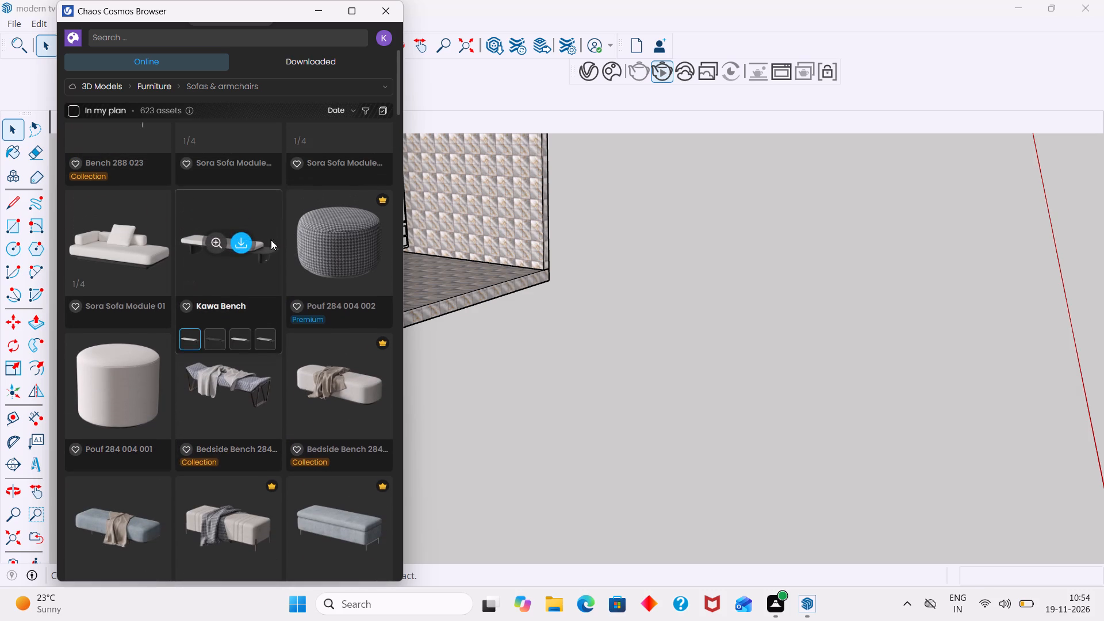
pyautogui.scroll(3, 151, 247)
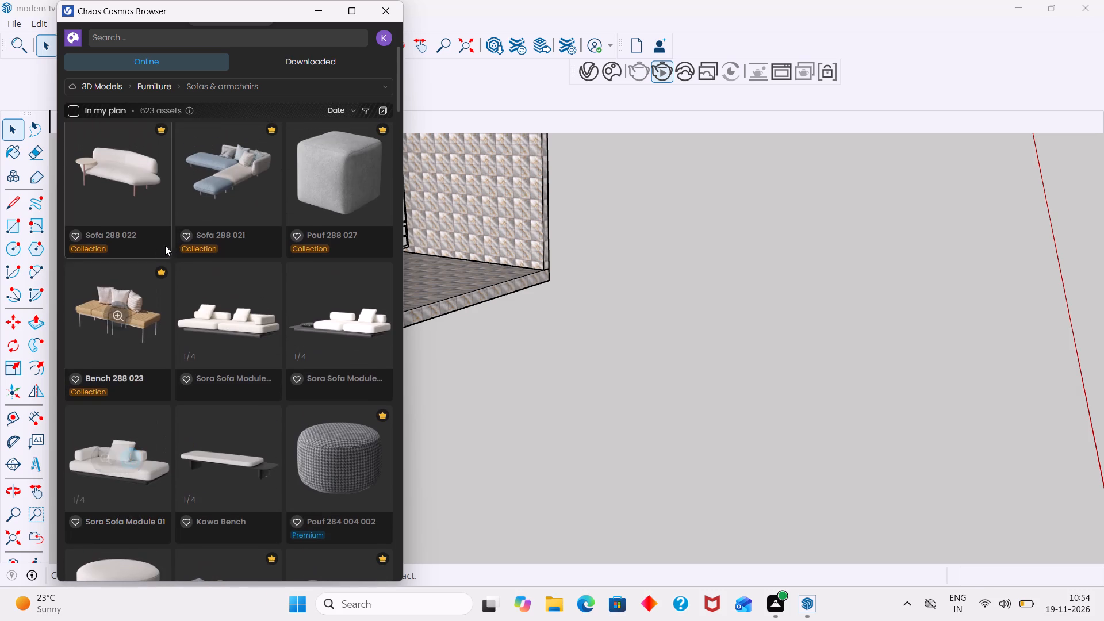
pyautogui.scroll(4, 248, 228)
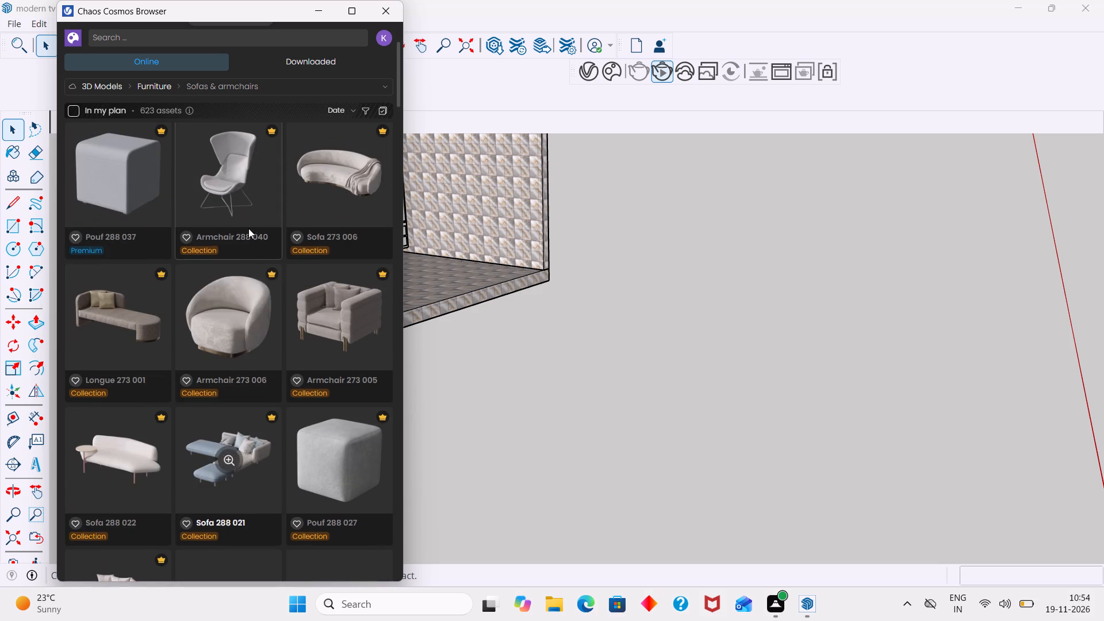
pyautogui.scroll(5, 154, 248)
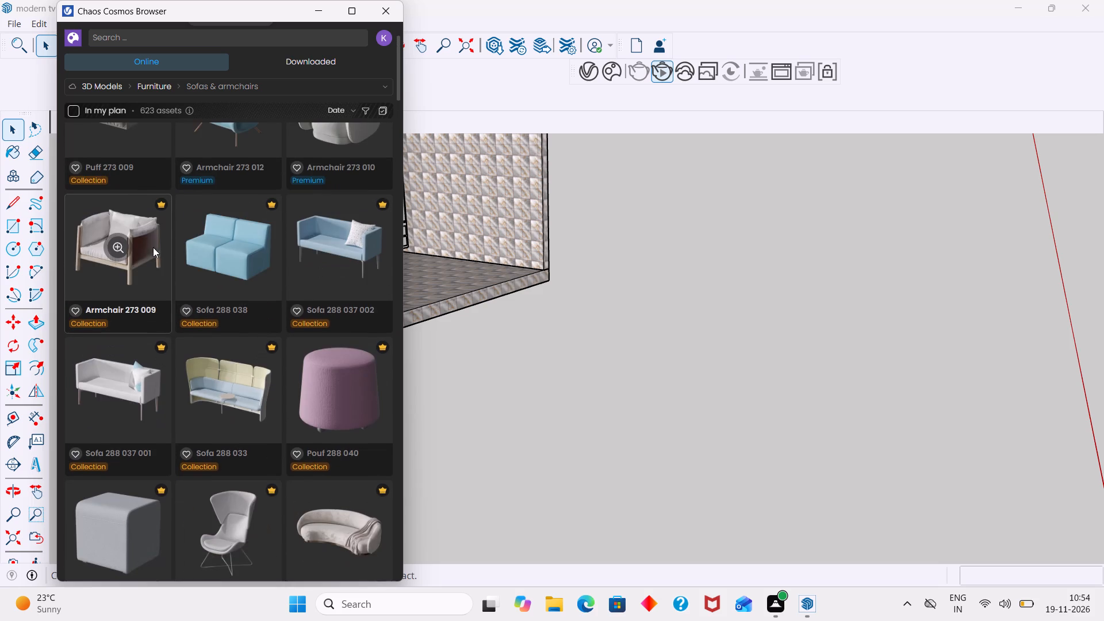
pyautogui.scroll(5, 171, 246)
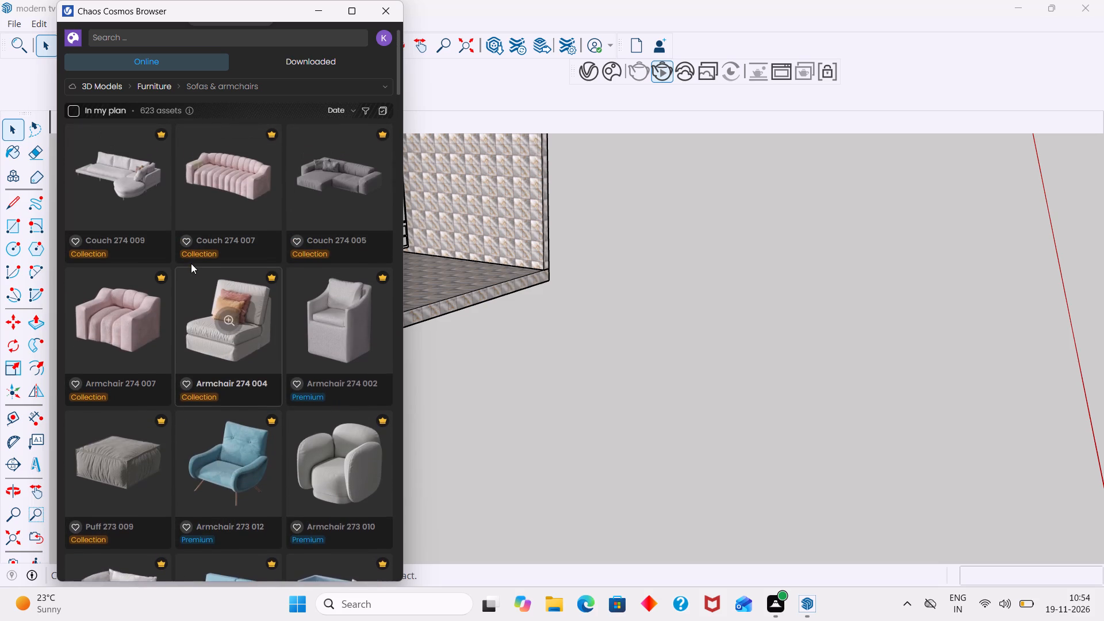
# Look through the newer Sofas & armchairs assets again for a sofa that suits the TV unit room.
pyautogui.scroll(7, 191, 263)
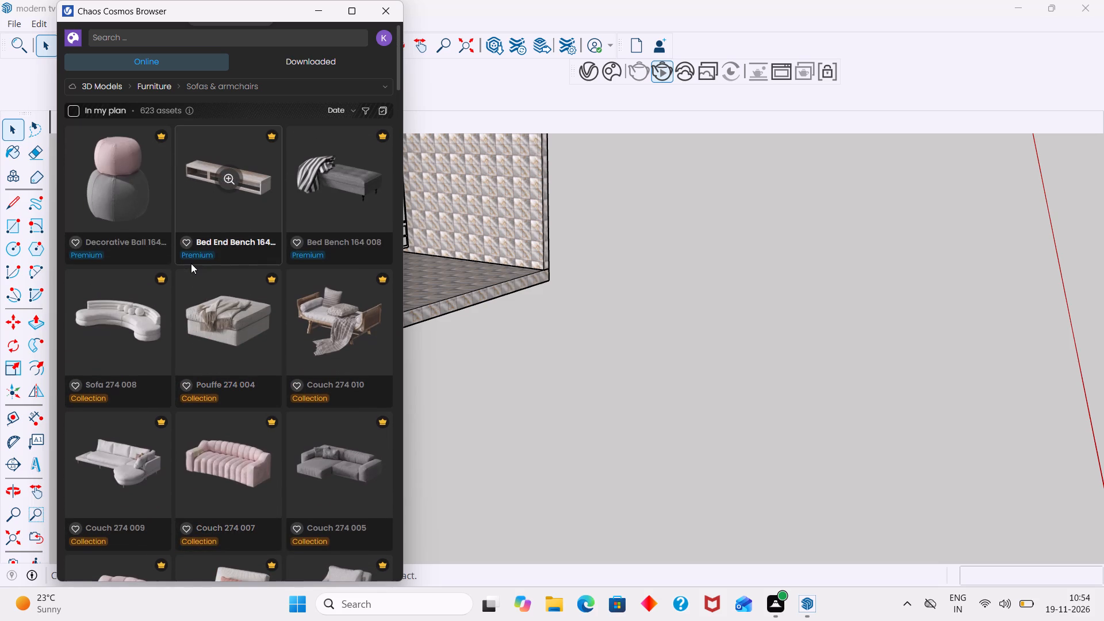
pyautogui.scroll(-18, 192, 261)
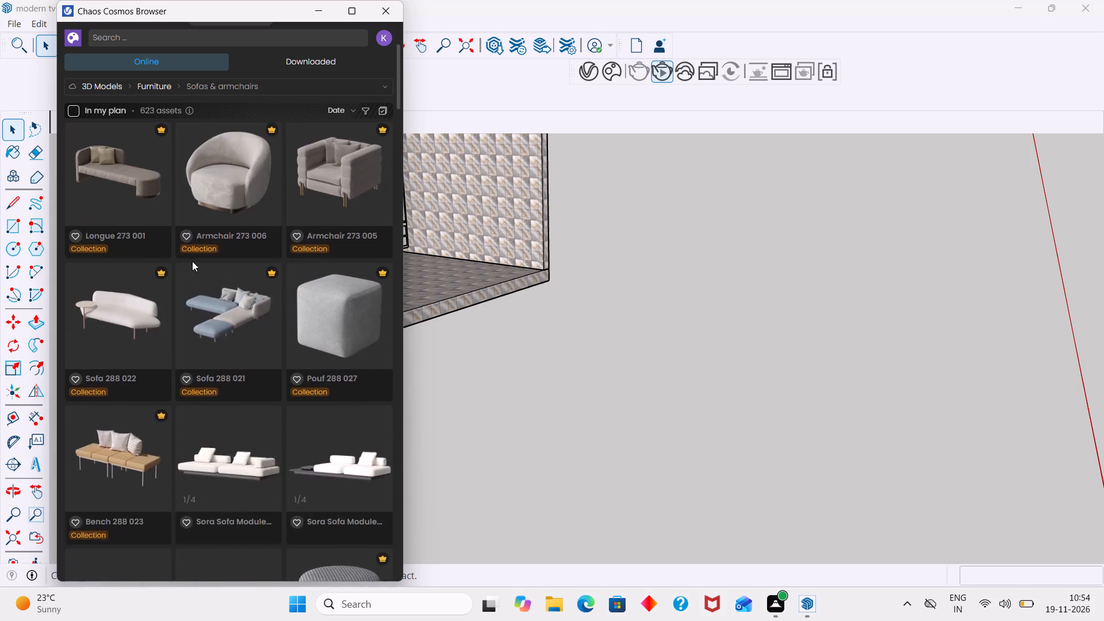
pyautogui.scroll(-15, 192, 261)
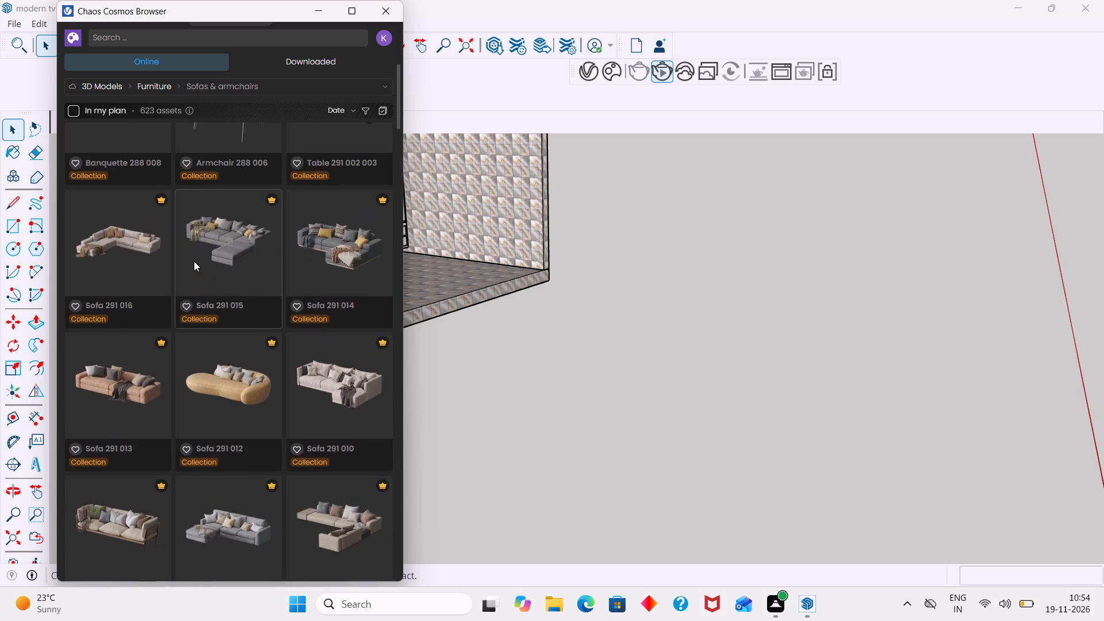
pyautogui.scroll(-16, 194, 261)
pyautogui.scroll(-19, 194, 263)
# Browse further through the Sofas & armchairs assets and download the Arnie Corner Sofa.
pyautogui.scroll(1, 320, 205)
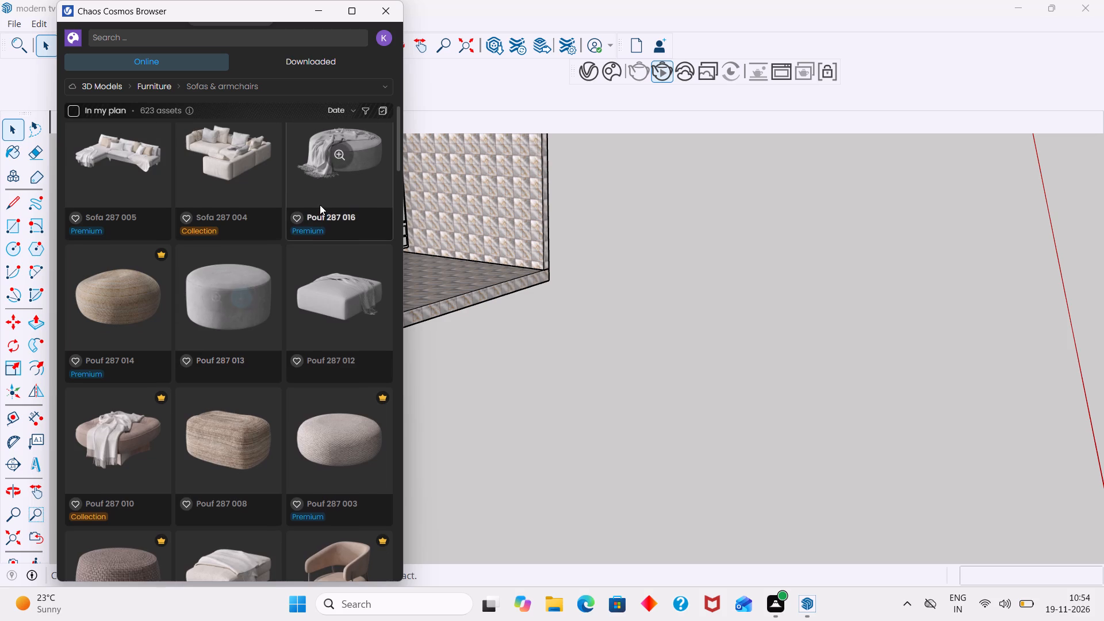
pyautogui.scroll(1, 320, 205)
pyautogui.scroll(-6, 325, 290)
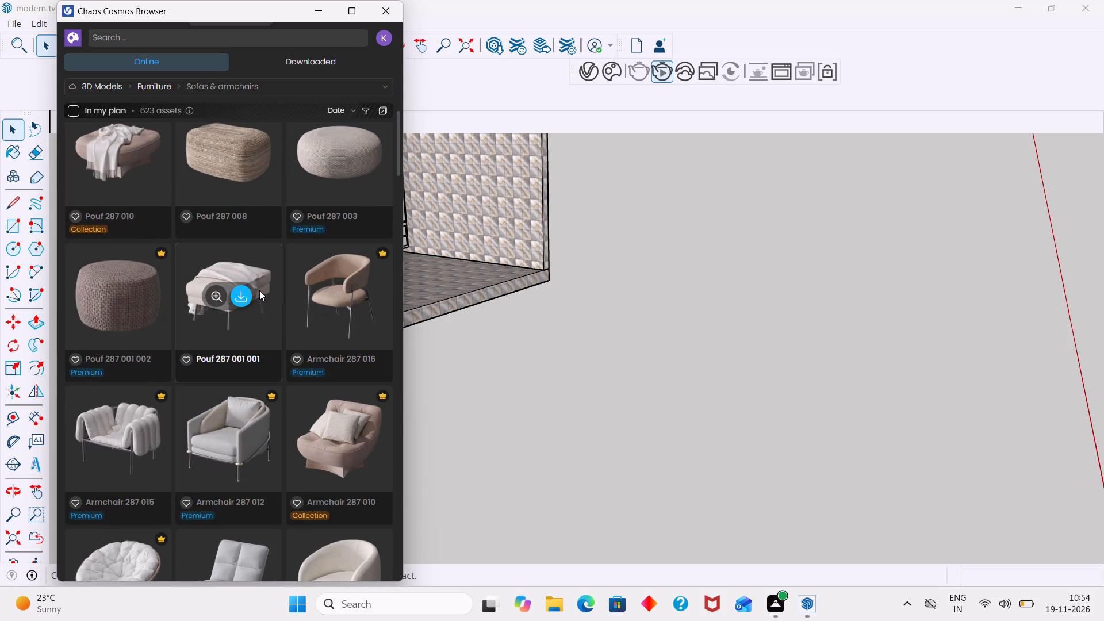
pyautogui.scroll(-3, 249, 306)
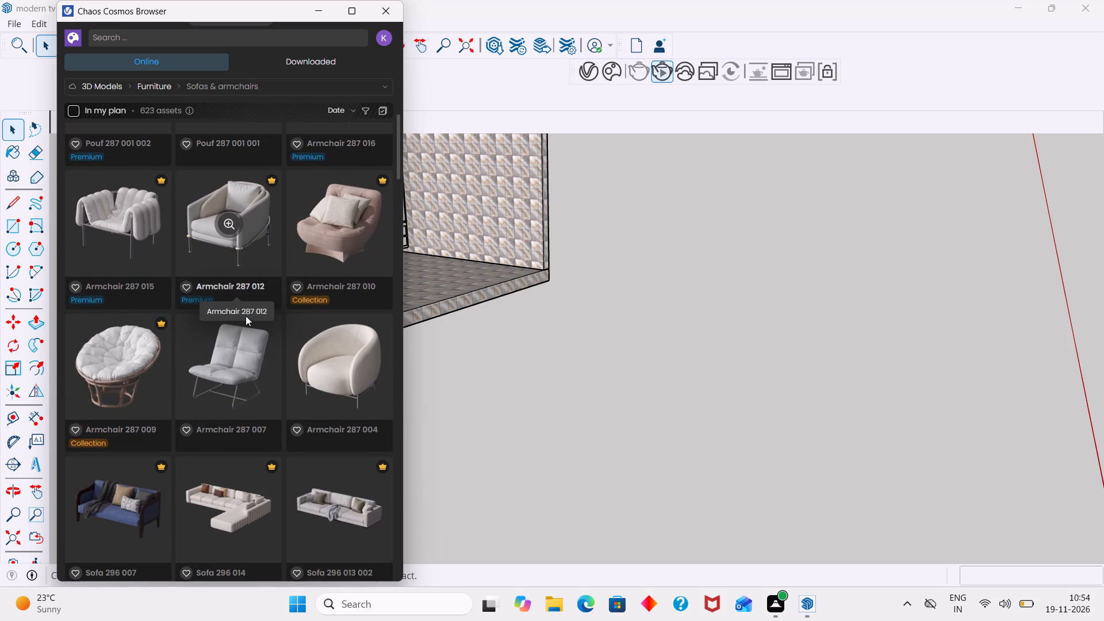
pyautogui.scroll(-1, 224, 282)
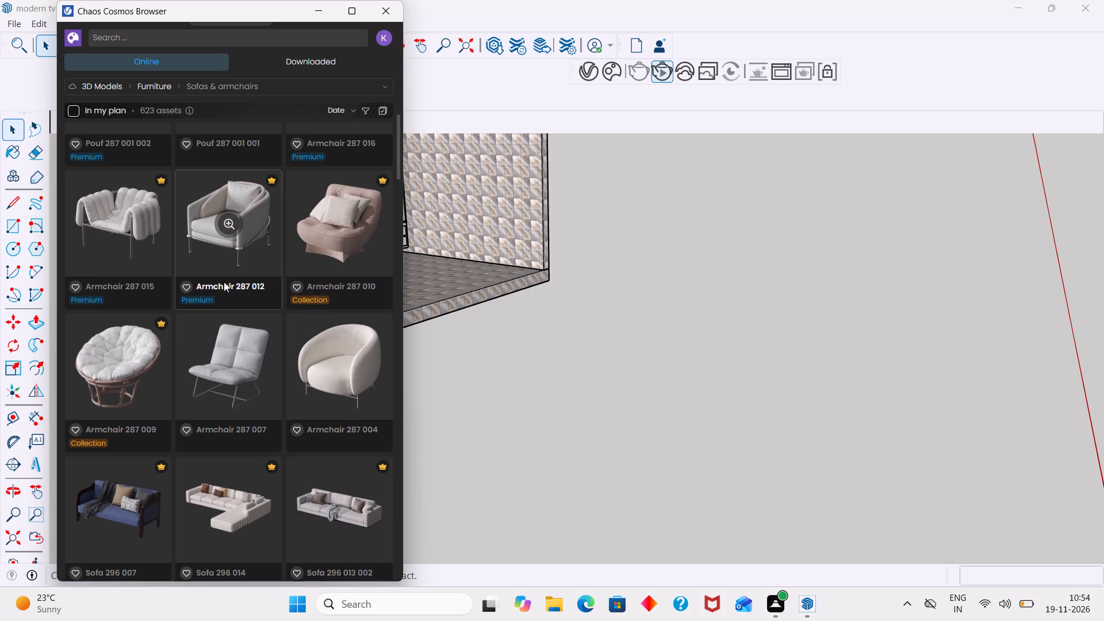
pyautogui.scroll(-4, 224, 282)
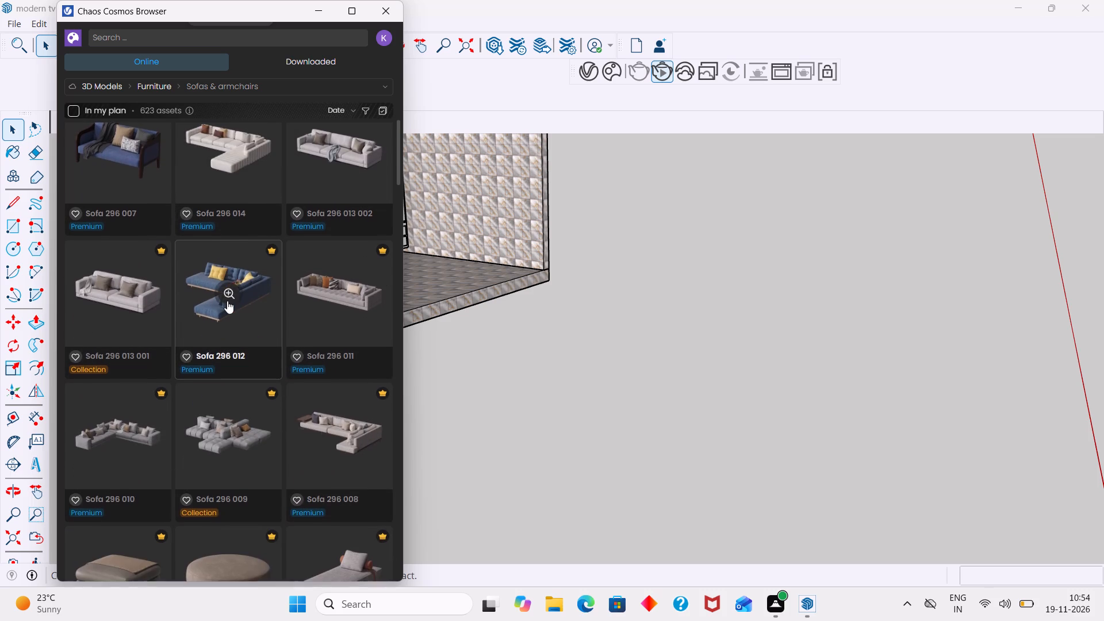
pyautogui.scroll(-1, 227, 301)
pyautogui.scroll(-4, 236, 365)
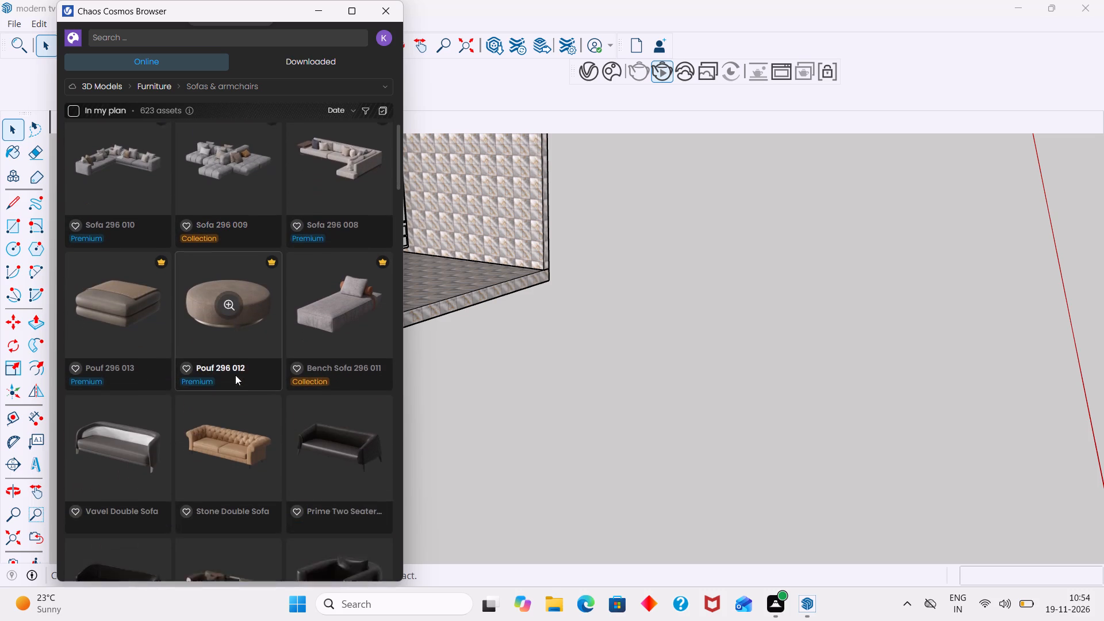
pyautogui.scroll(-8, 235, 375)
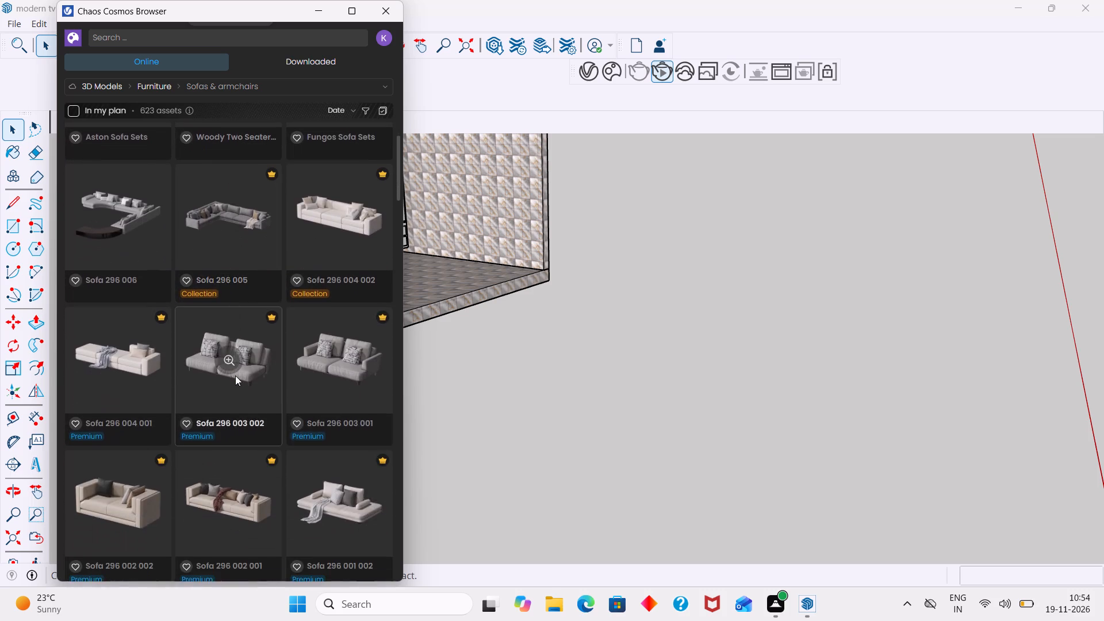
pyautogui.scroll(-6, 235, 375)
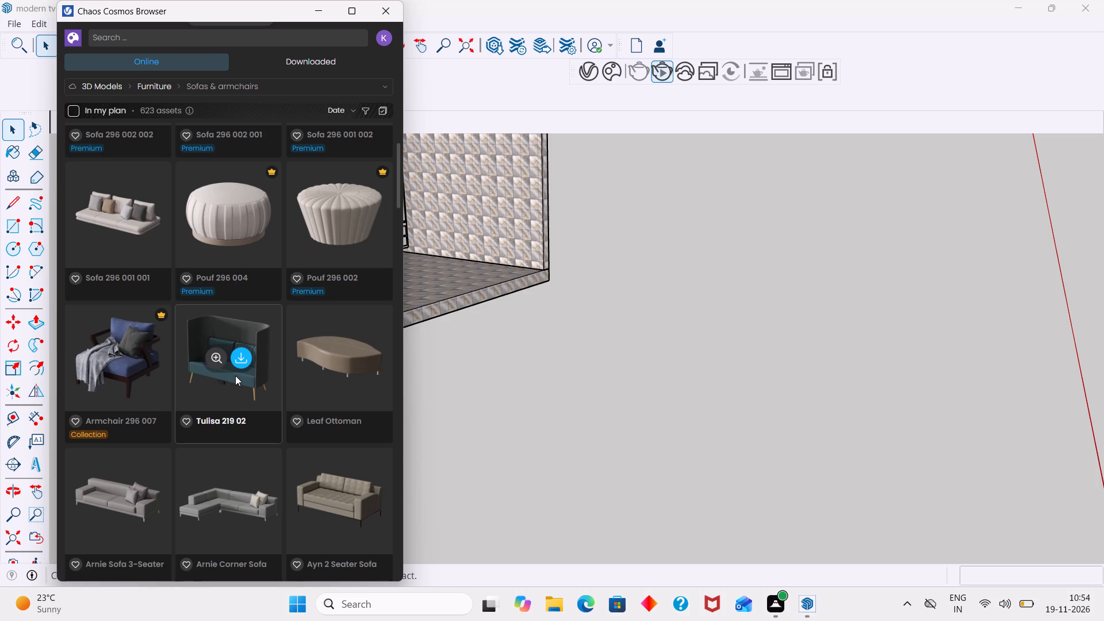
pyautogui.scroll(-3, 249, 365)
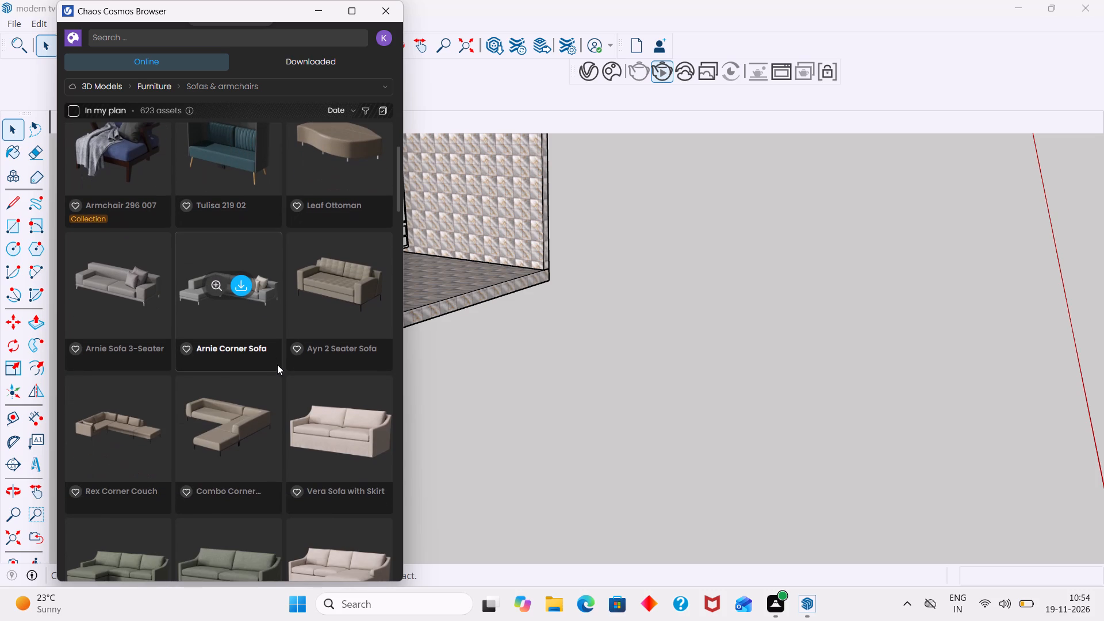
pyautogui.click(241, 287)
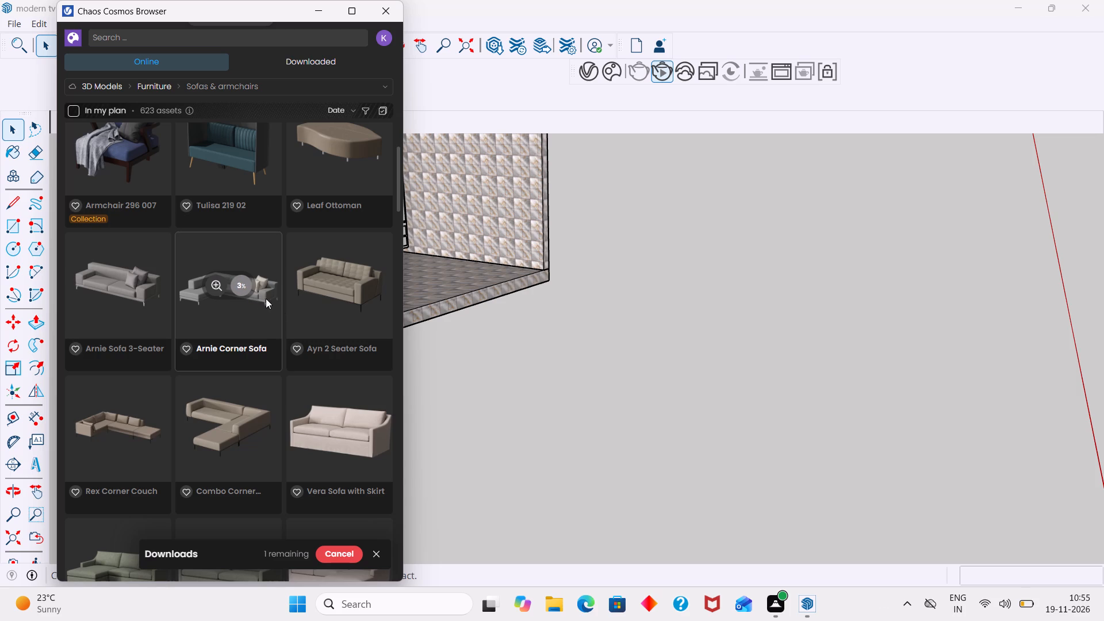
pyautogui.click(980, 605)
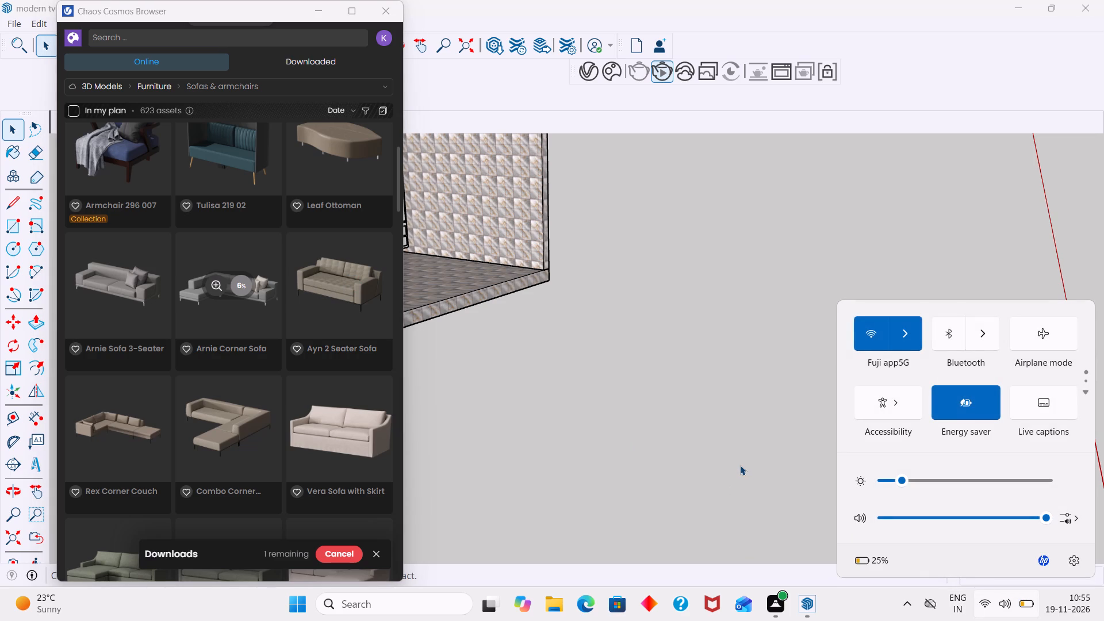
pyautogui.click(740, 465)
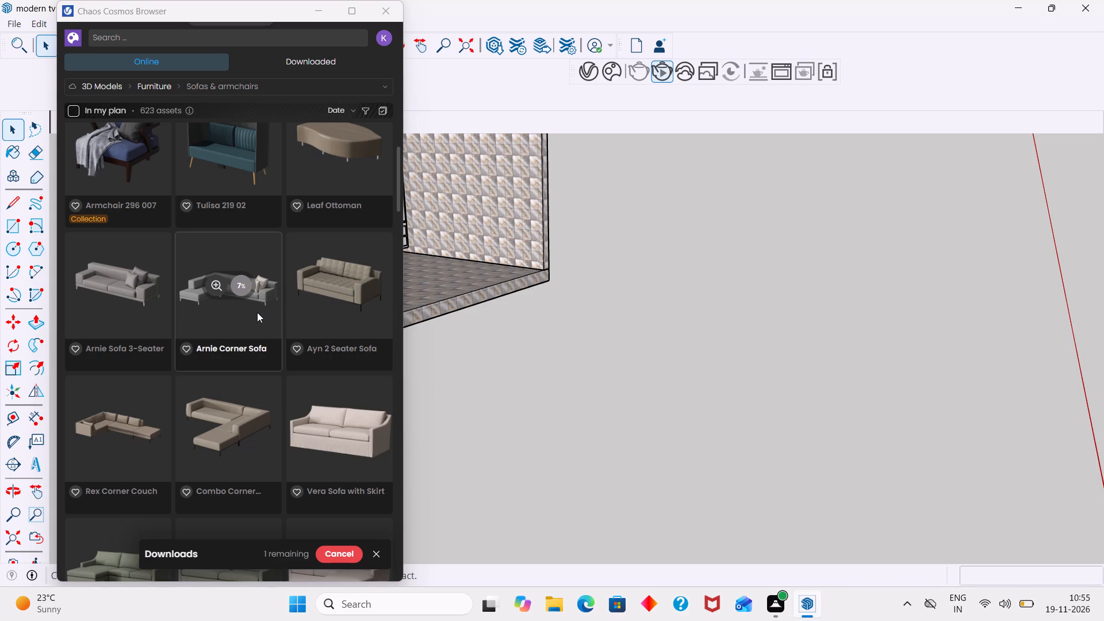
# Examine more Sofas & armchairs assets for another sofa option and dismiss the Arnie Corner Sofa download notice.
pyautogui.scroll(-3, 241, 371)
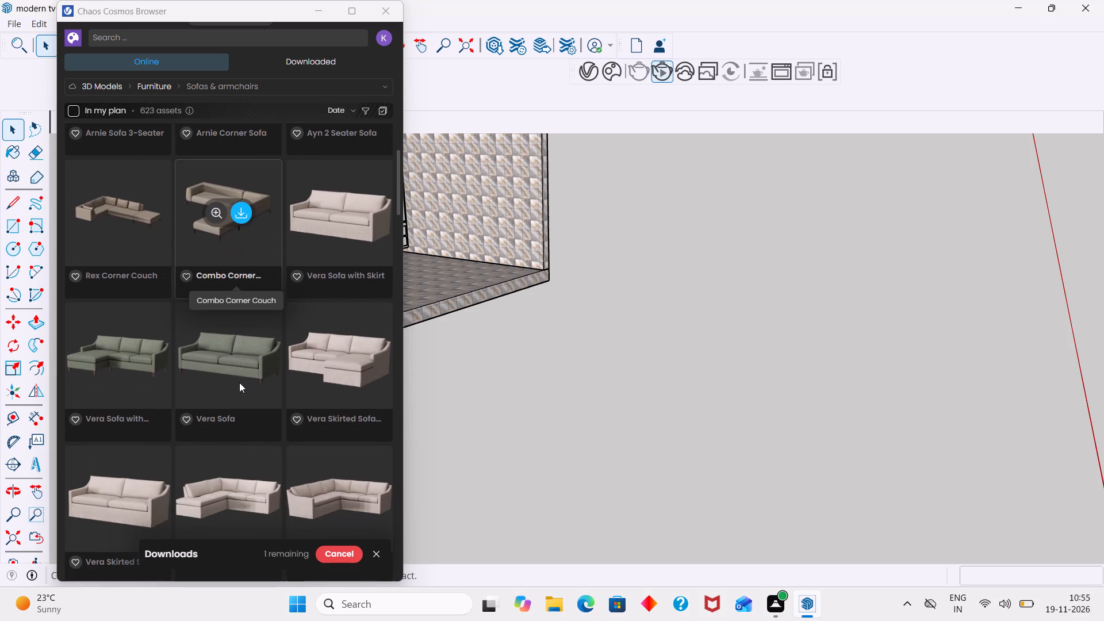
pyautogui.scroll(-7, 239, 382)
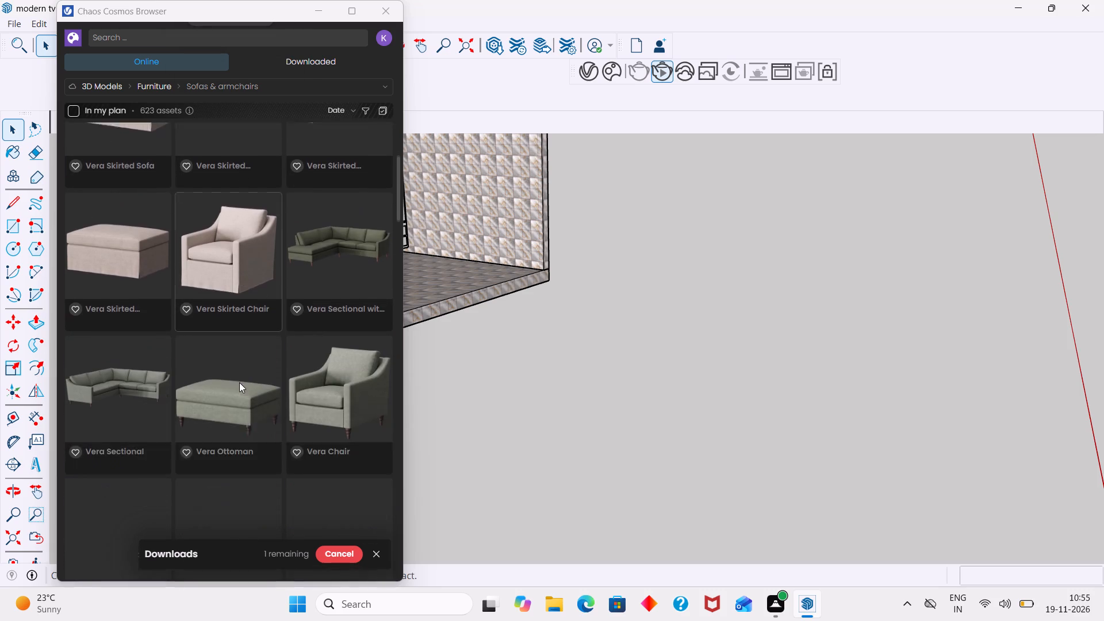
pyautogui.scroll(-7, 239, 382)
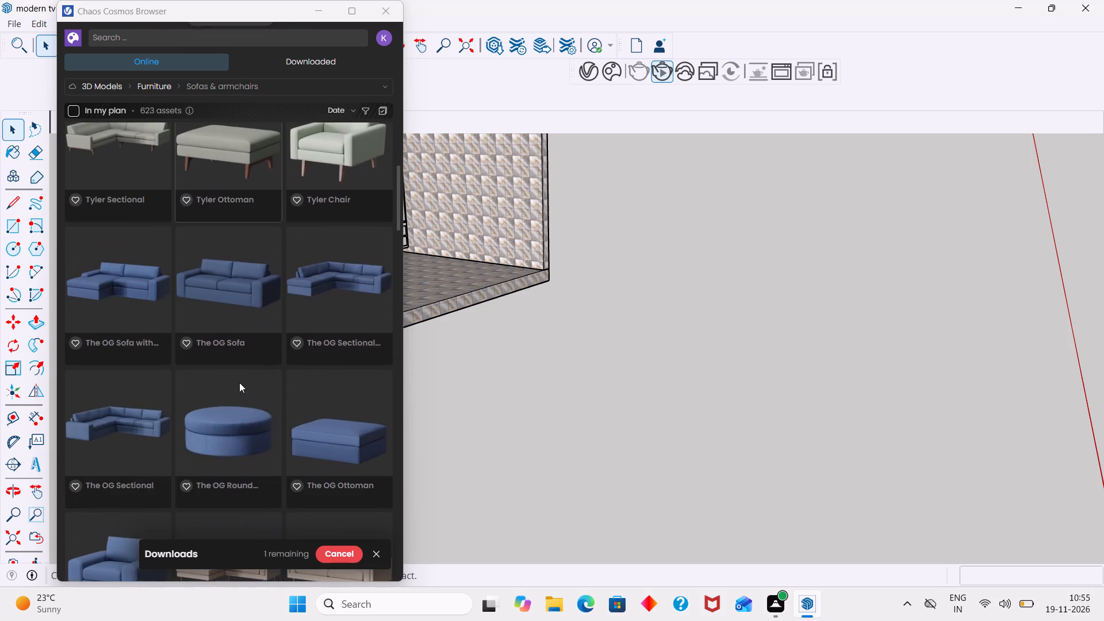
pyautogui.scroll(-8, 239, 382)
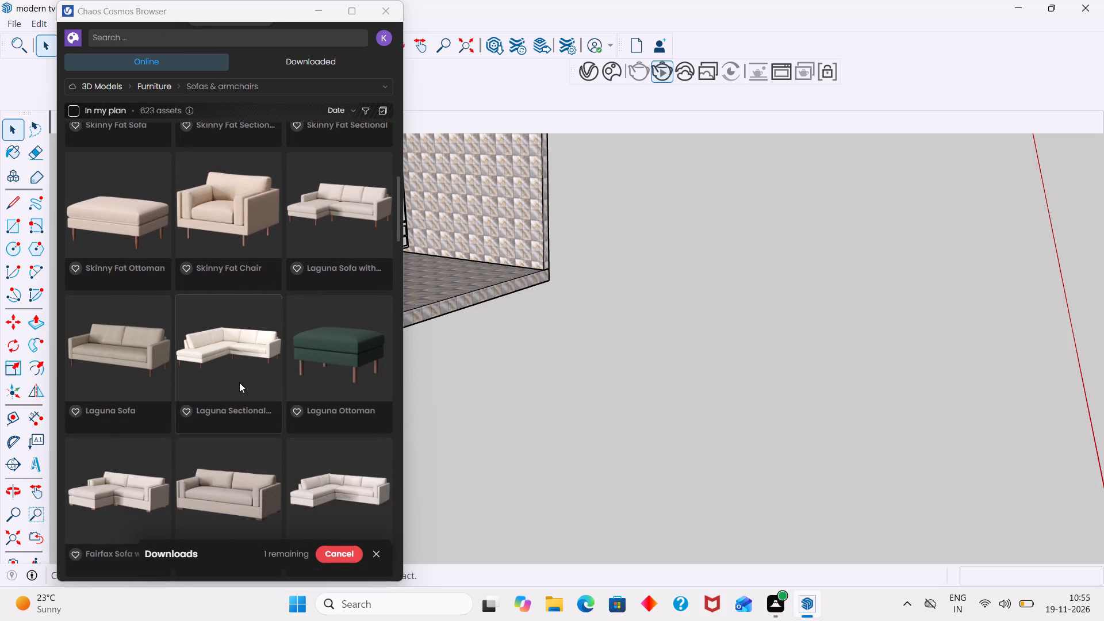
pyautogui.scroll(-3, 239, 382)
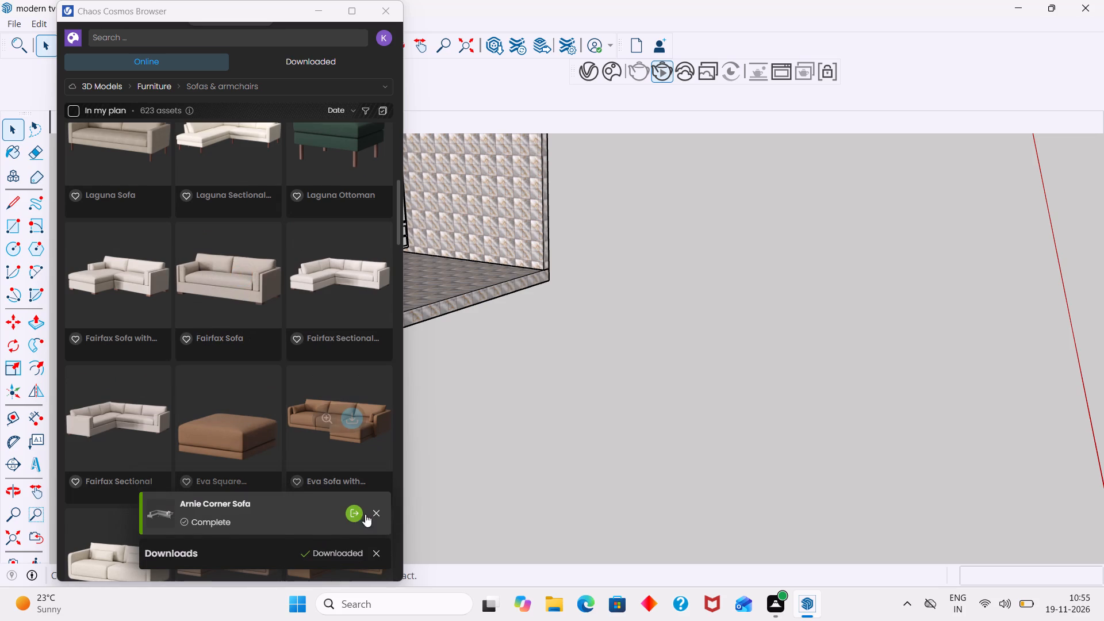
pyautogui.click(380, 513)
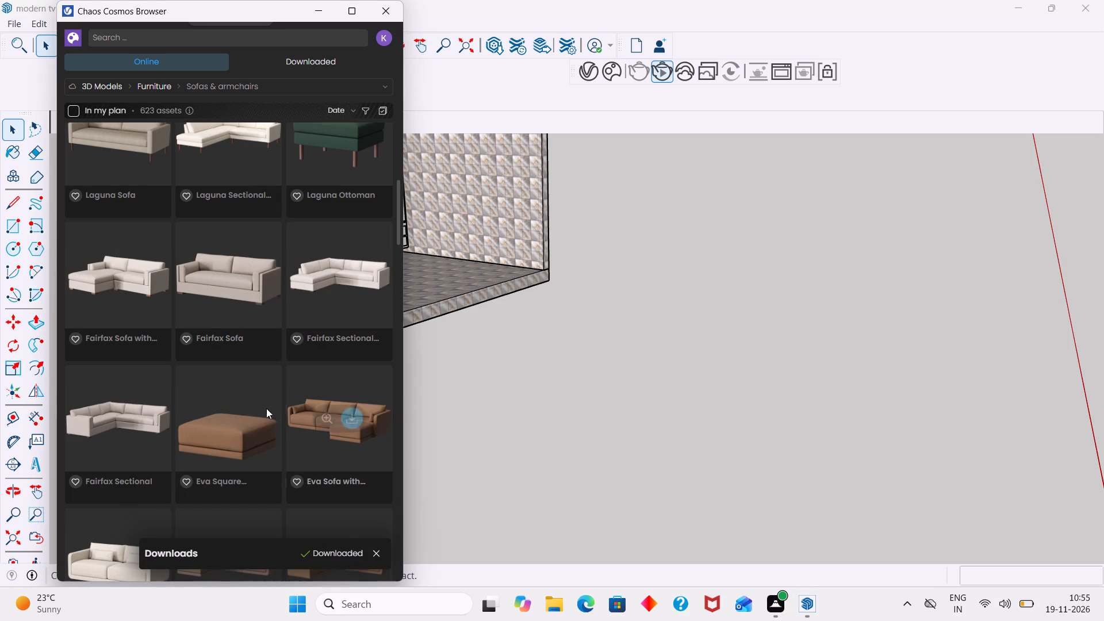
# Download the Eva Sofa with Chaise, place it outside the room's open front, and close the asset browser.
pyautogui.scroll(-2, 236, 338)
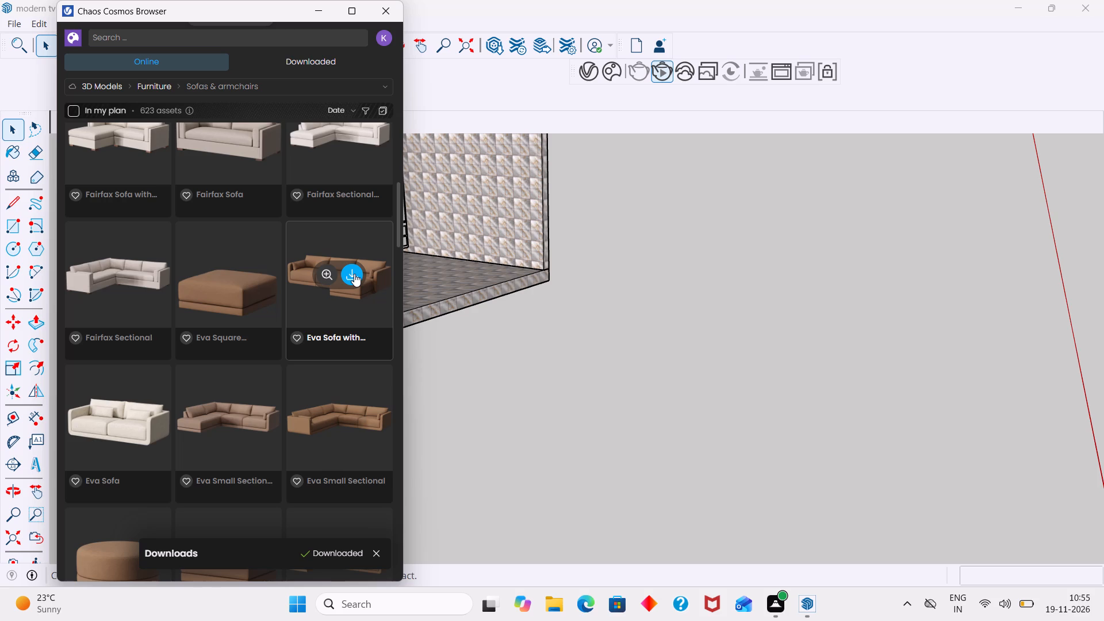
pyautogui.click(354, 273)
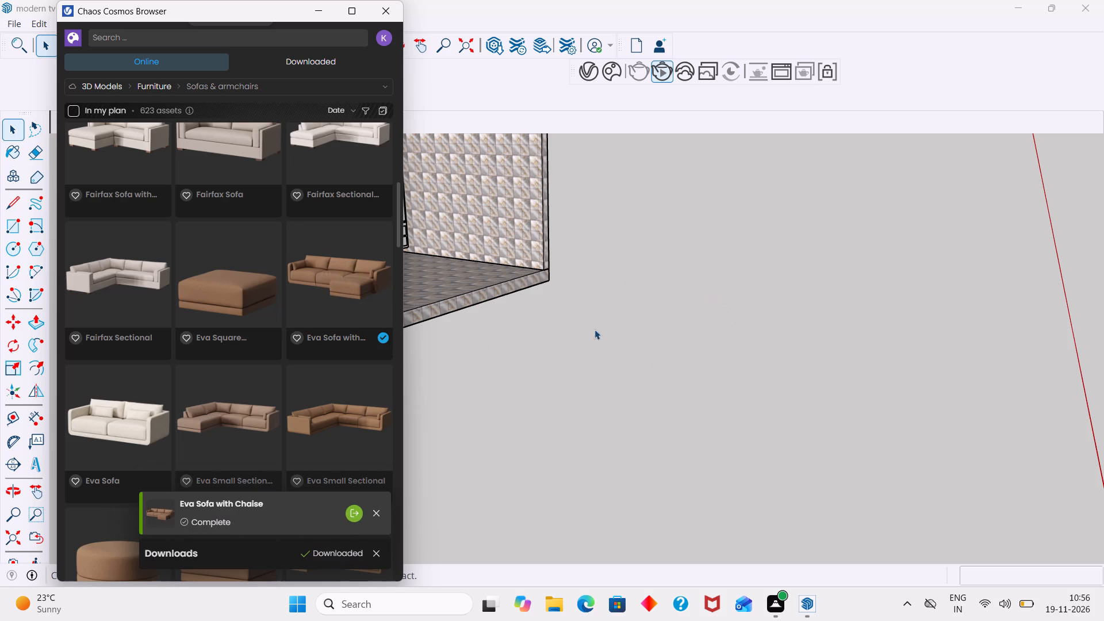
pyautogui.click(353, 278)
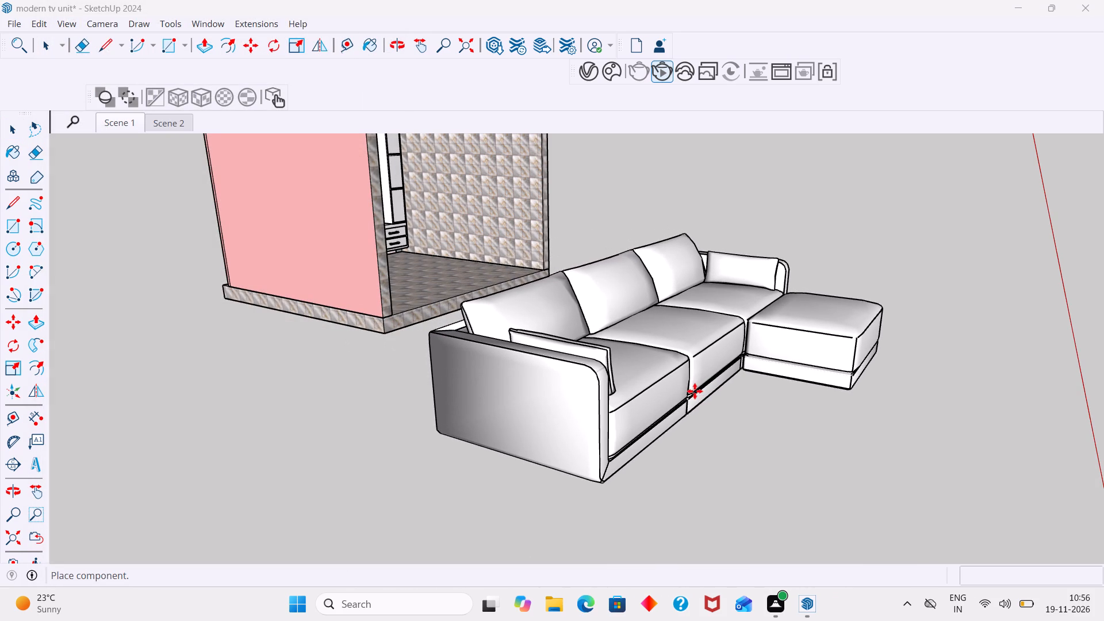
pyautogui.click(692, 388)
pyautogui.press('space')
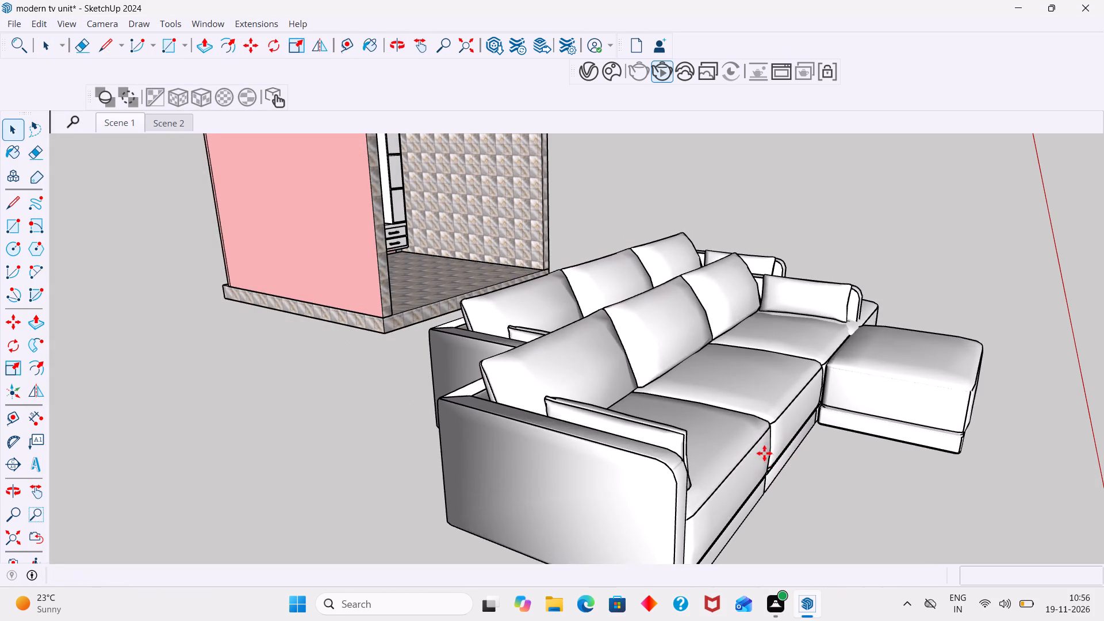
pyautogui.scroll(-6, 648, 406)
pyautogui.scroll(-1, 603, 383)
pyautogui.scroll(-4, 339, 446)
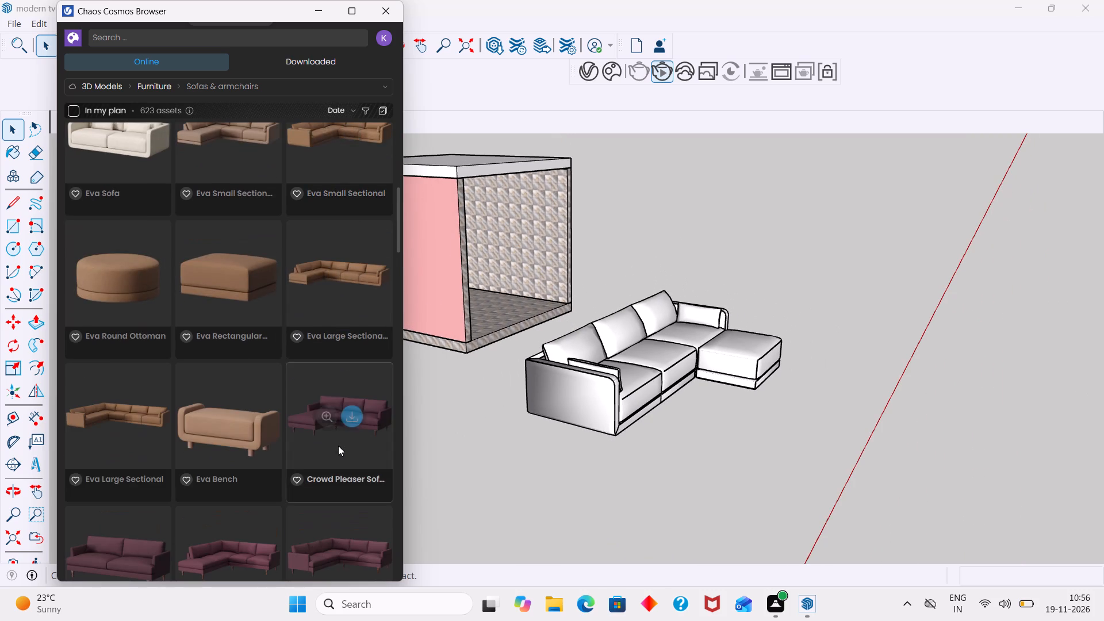
pyautogui.click(384, 6)
# Scale the sofa to about 0.82 along red, about 0.88 by 0.59 in red and green, and about 1.34 along green.
pyautogui.click(634, 344)
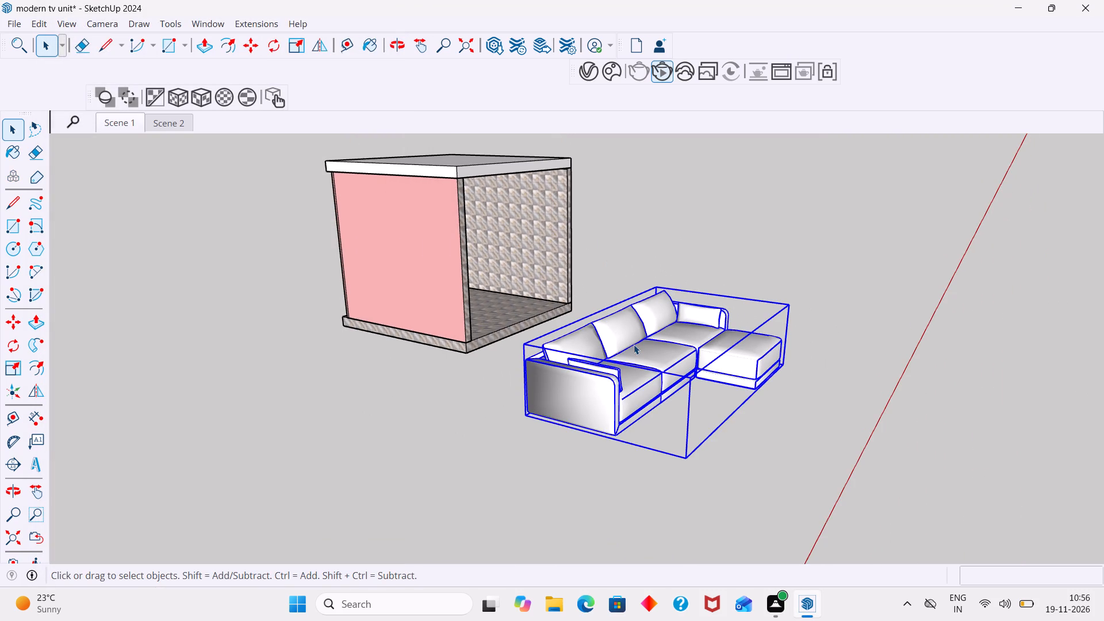
pyautogui.press('s')
pyautogui.click(599, 402)
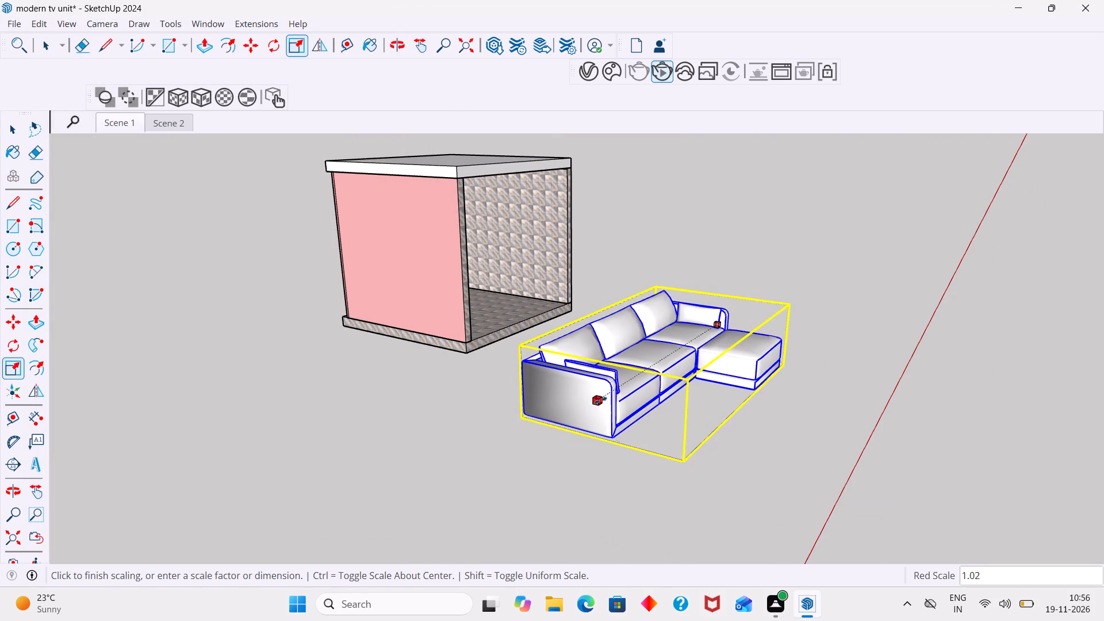
pyautogui.click(627, 380)
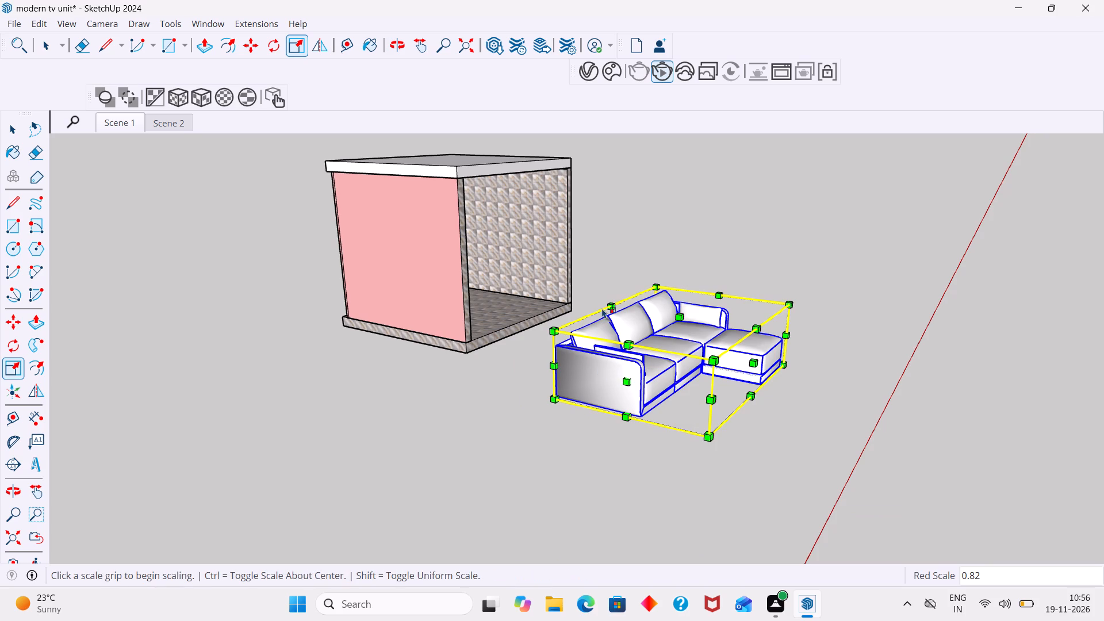
pyautogui.click(550, 363)
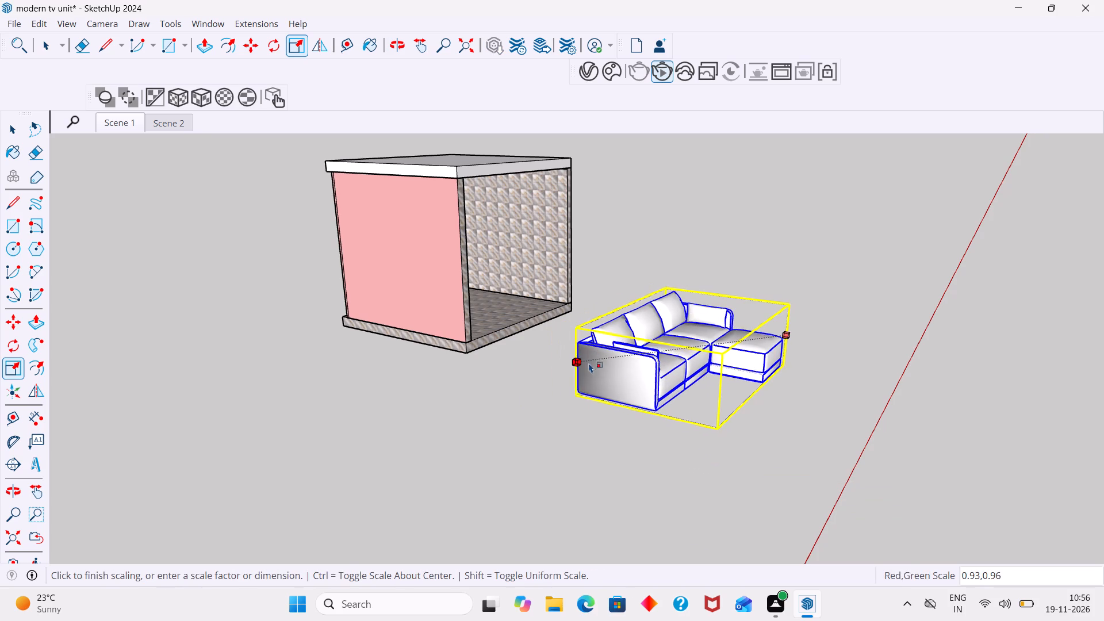
pyautogui.click(628, 370)
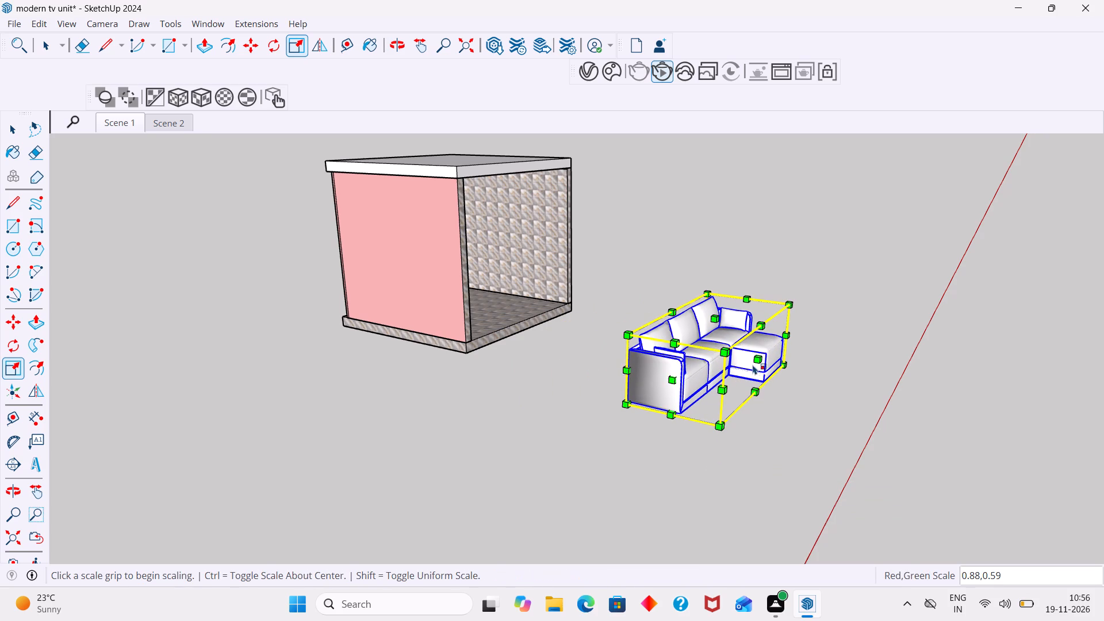
pyautogui.click(758, 359)
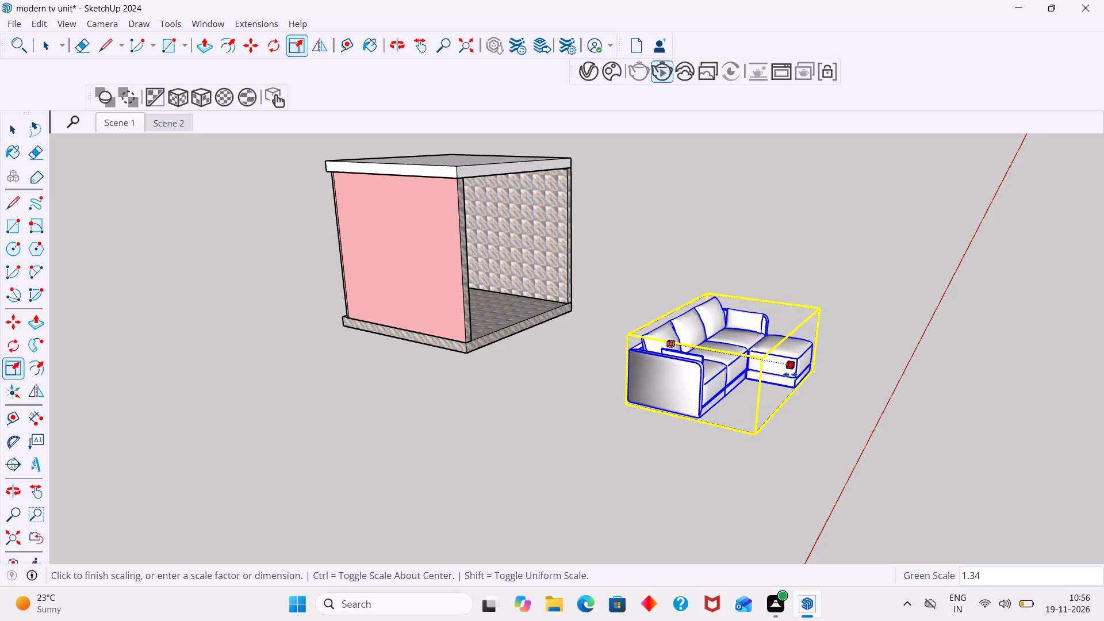
pyautogui.click(790, 374)
pyautogui.press('space')
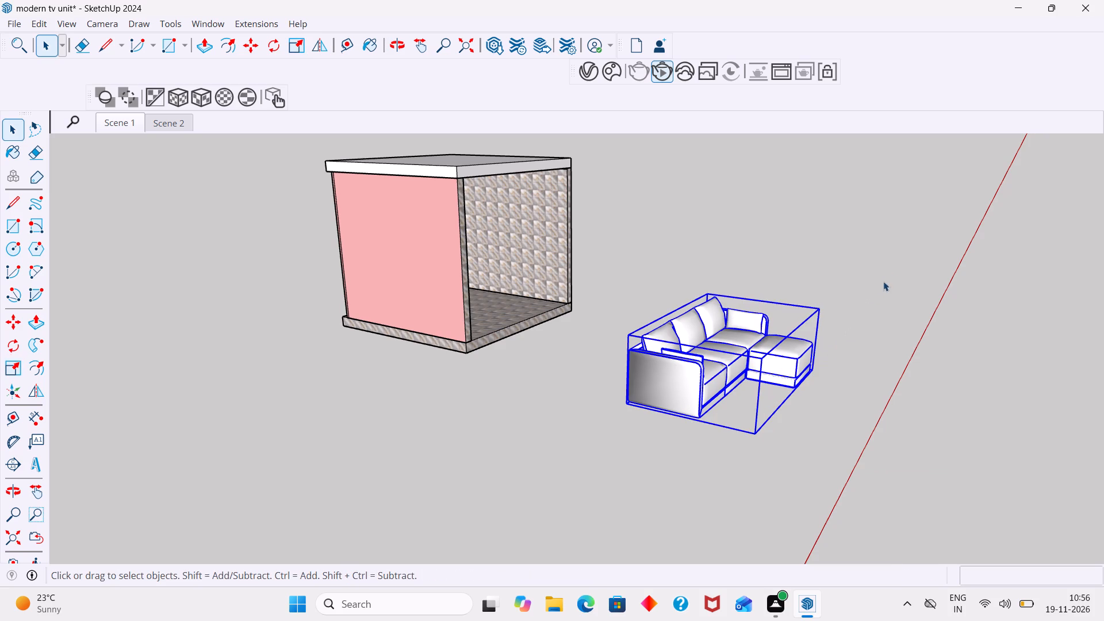
pyautogui.click(885, 262)
# Delete the chaise's seat cushion and its base inside the Eva Sofa component, leaving the straight three-seat sofa.
pyautogui.scroll(13, 741, 374)
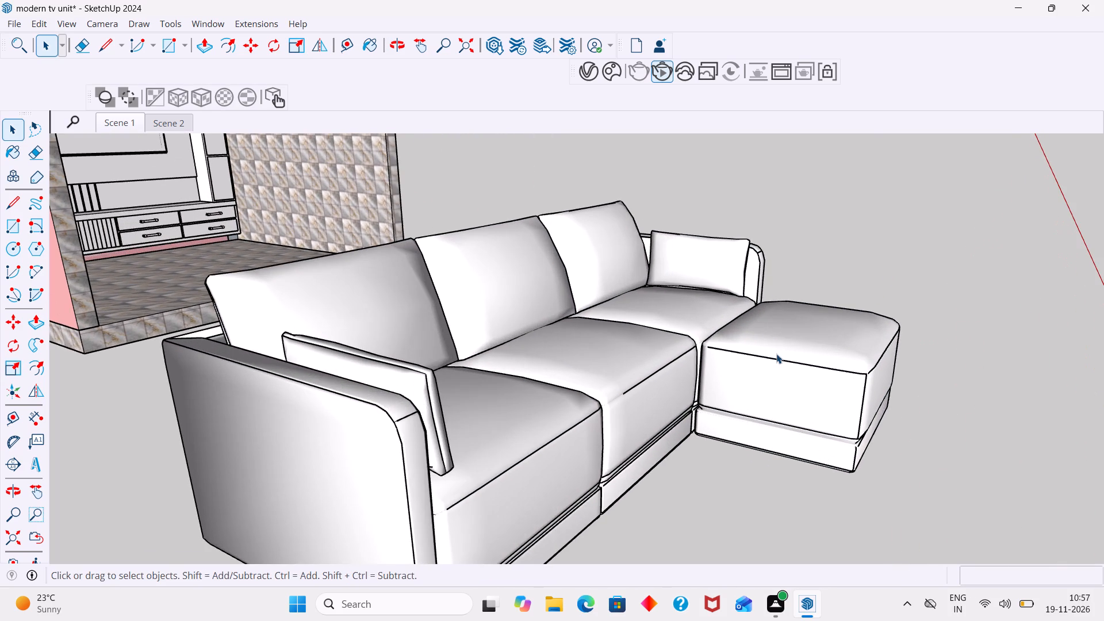
pyautogui.click(776, 354)
pyautogui.doubleClick(777, 356)
pyautogui.tripleClick(783, 356)
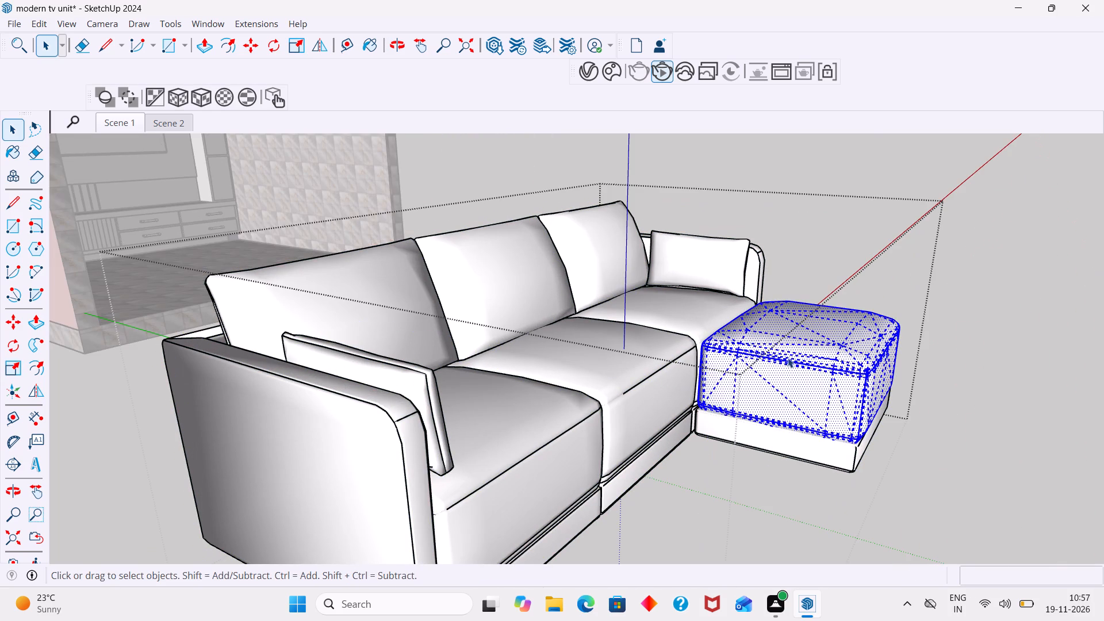
pyautogui.press('Delete')
pyautogui.press('Delete')
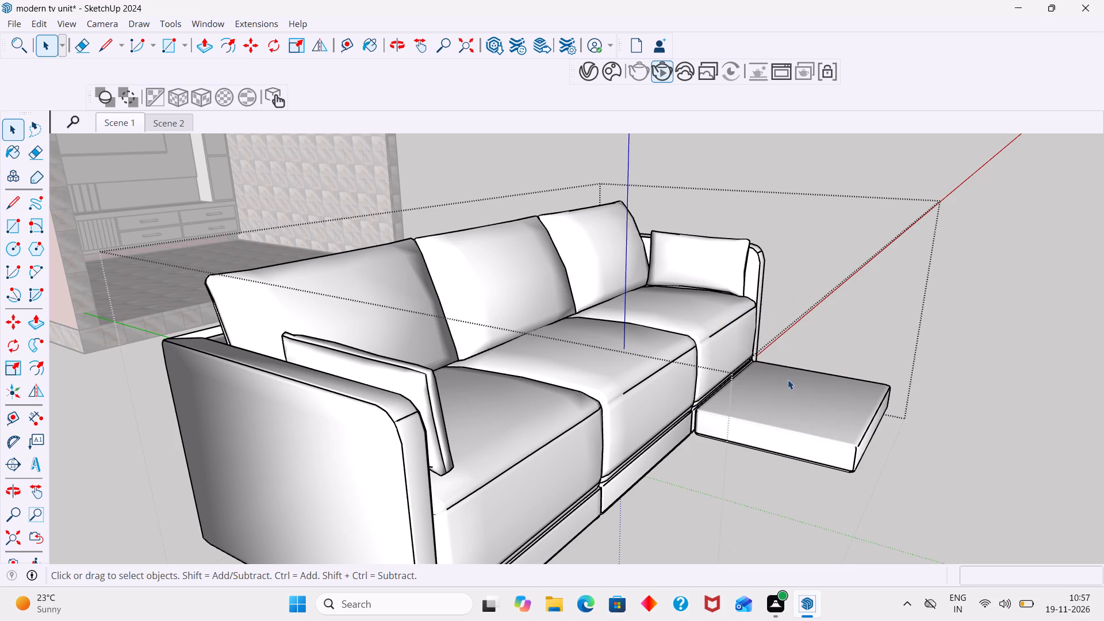
pyautogui.click(775, 401)
pyautogui.click(770, 409)
pyautogui.tripleClick(804, 435)
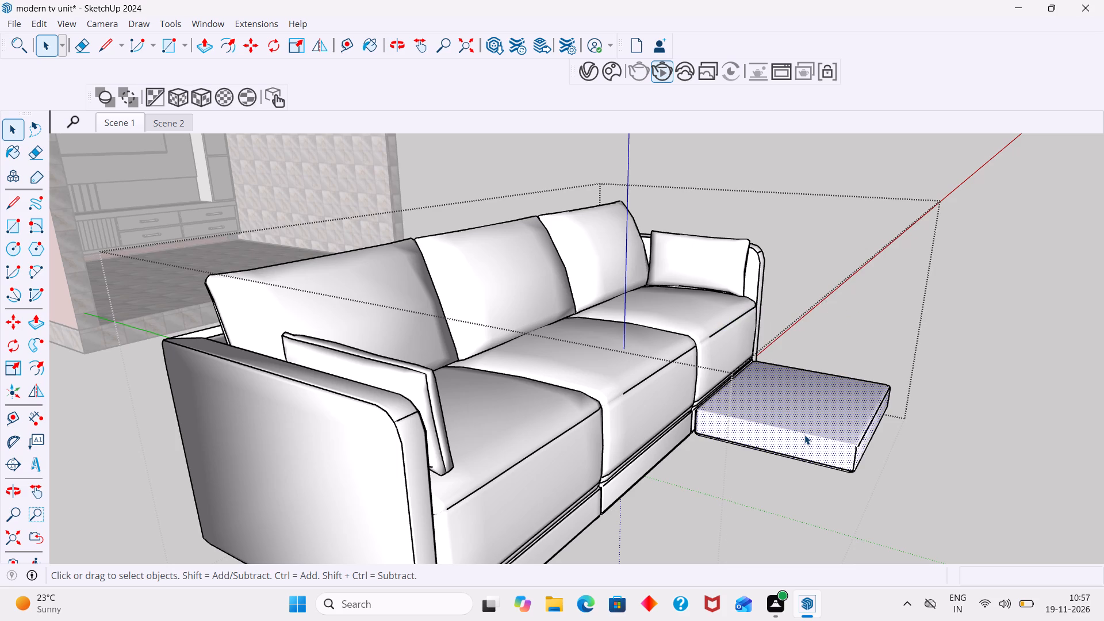
pyautogui.press('Delete')
pyautogui.scroll(-3, 802, 430)
pyautogui.click(818, 424)
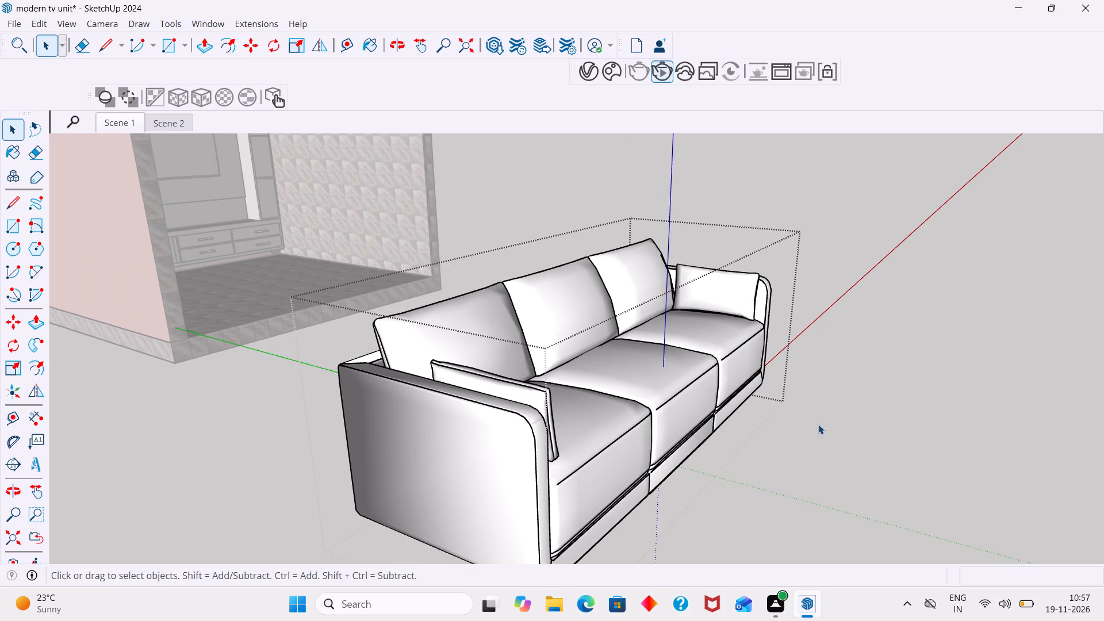
# Rotate the sofa 90 degrees about the vertical blue axis, pivoting on the bottom back corner of its armrest.
pyautogui.scroll(-7, 810, 423)
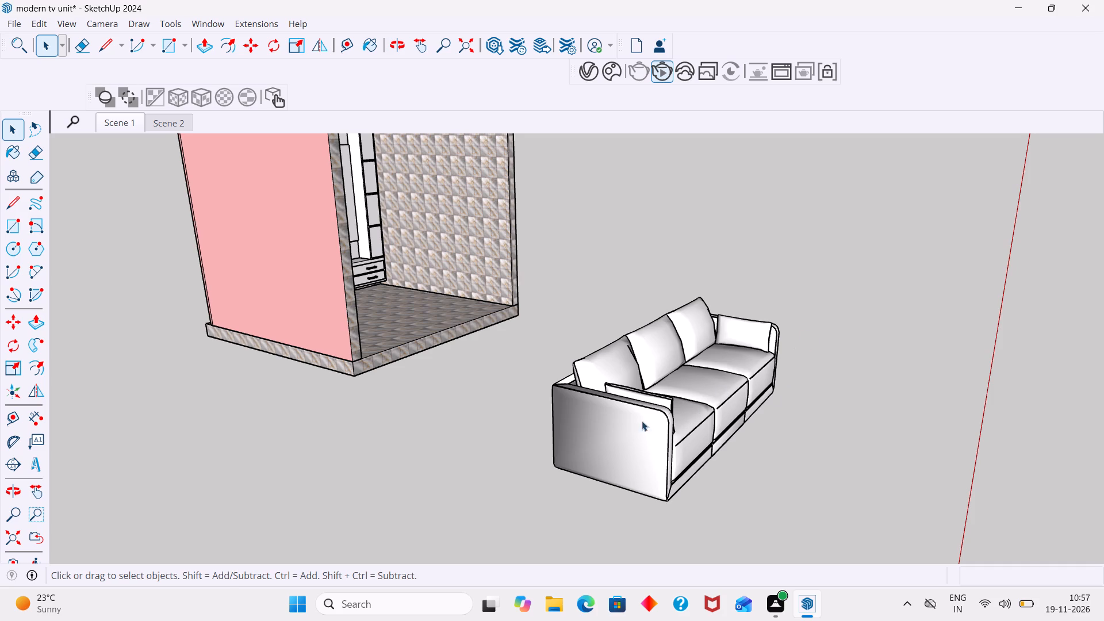
pyautogui.moveTo(586, 430); pyautogui.dragTo(401, 446, button='middle')
pyautogui.scroll(2, 407, 411)
pyautogui.scroll(3, 332, 396)
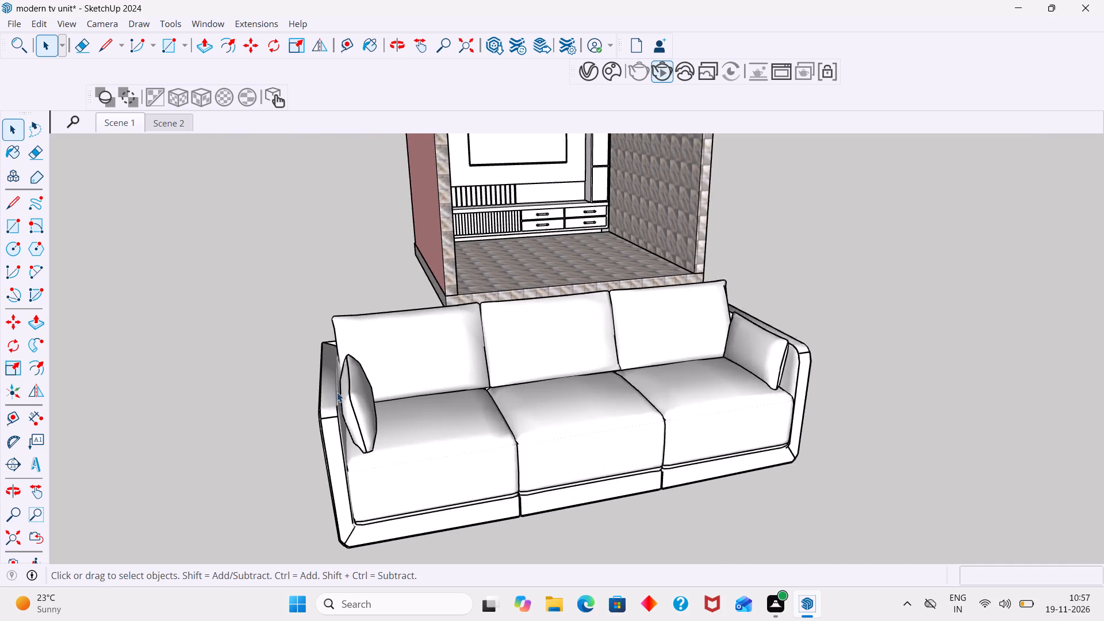
pyautogui.scroll(-16, 337, 392)
pyautogui.click(424, 373)
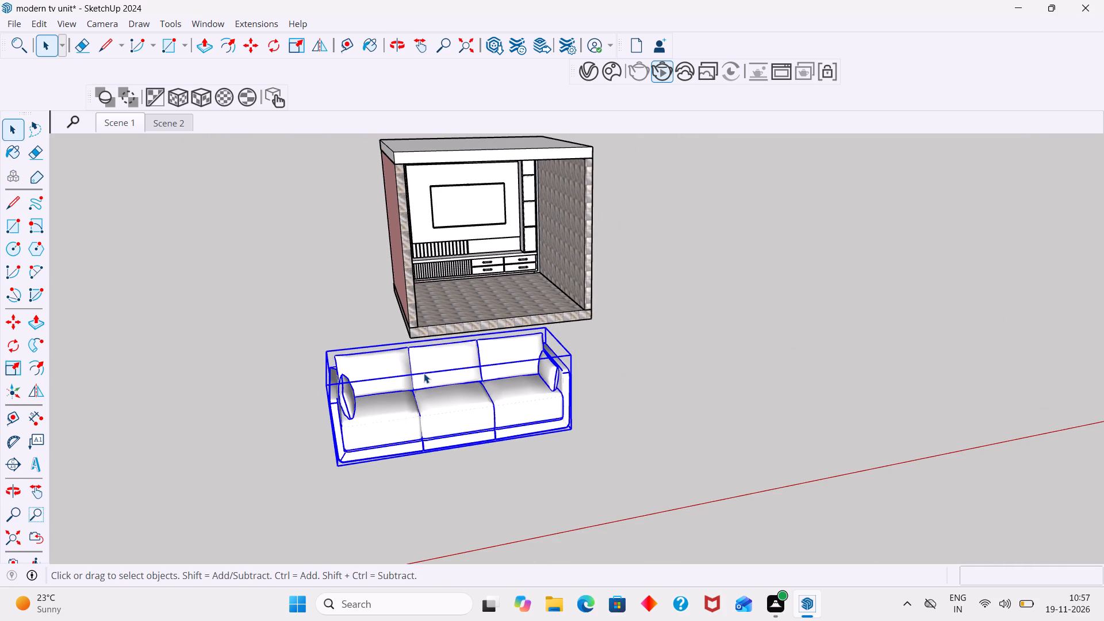
pyautogui.press('q')
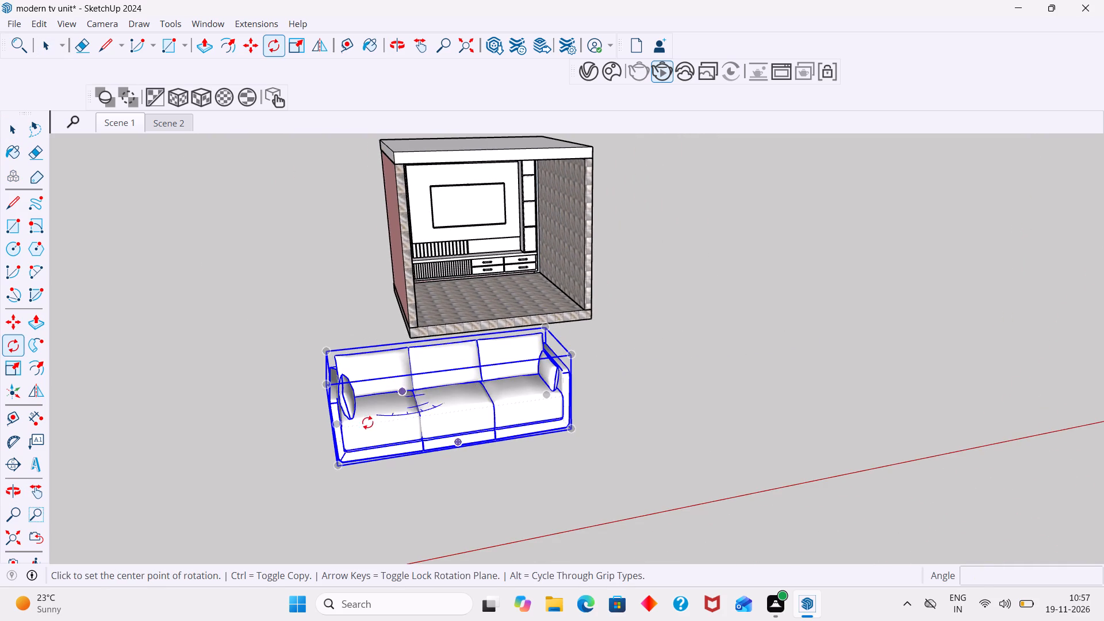
pyautogui.scroll(-1, 349, 474)
pyautogui.moveTo(424, 477); pyautogui.dragTo(621, 424, button='middle')
pyautogui.scroll(4, 757, 352)
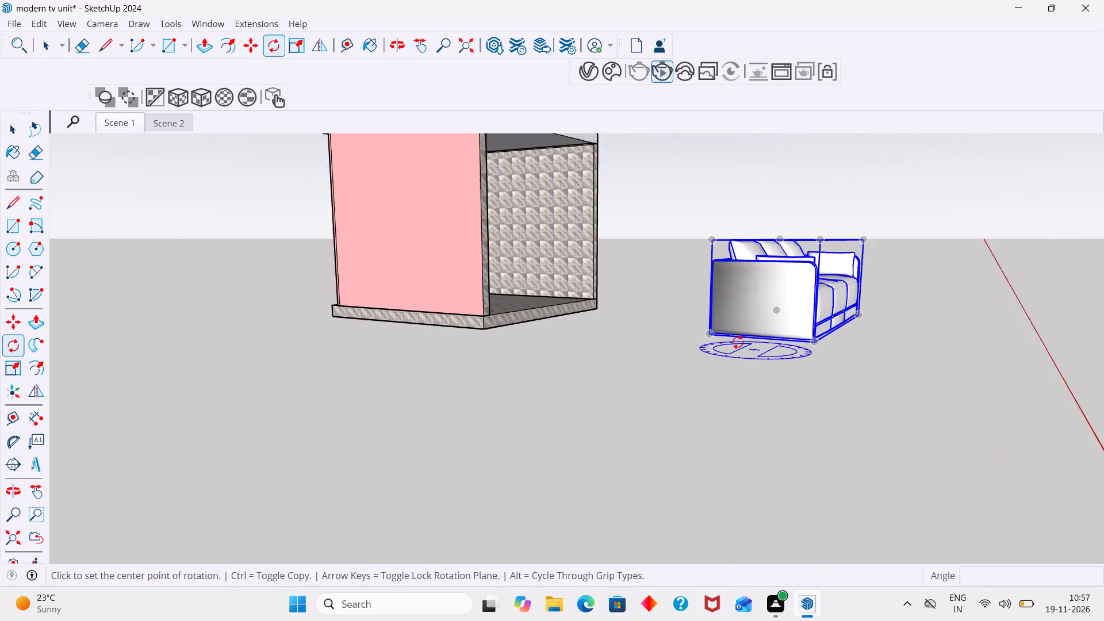
pyautogui.scroll(5, 707, 329)
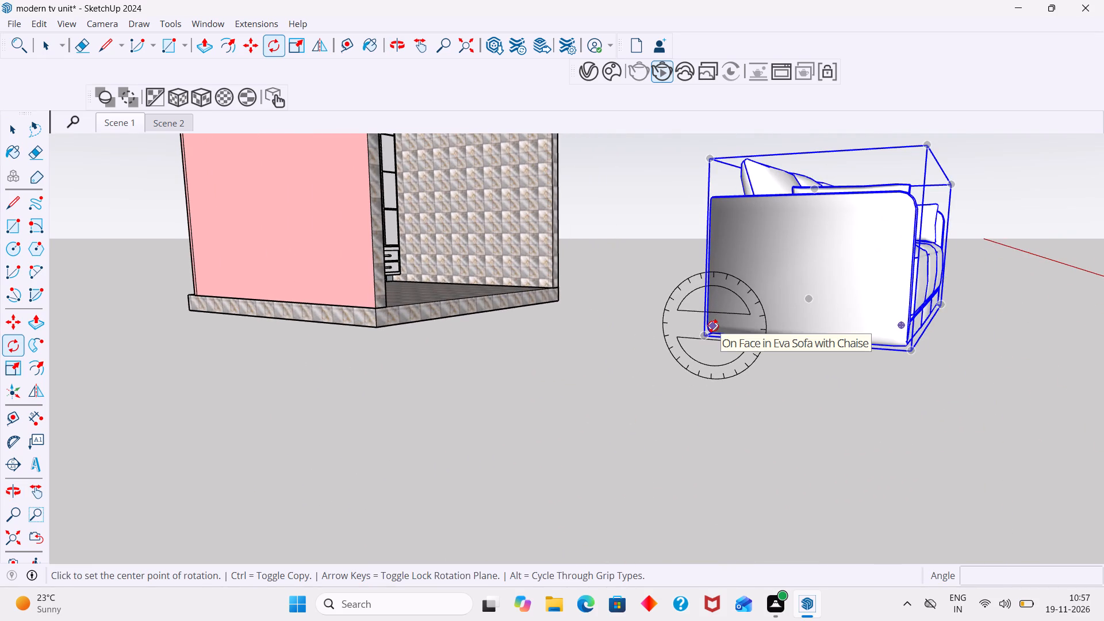
pyautogui.press('Left')
pyautogui.press('Up')
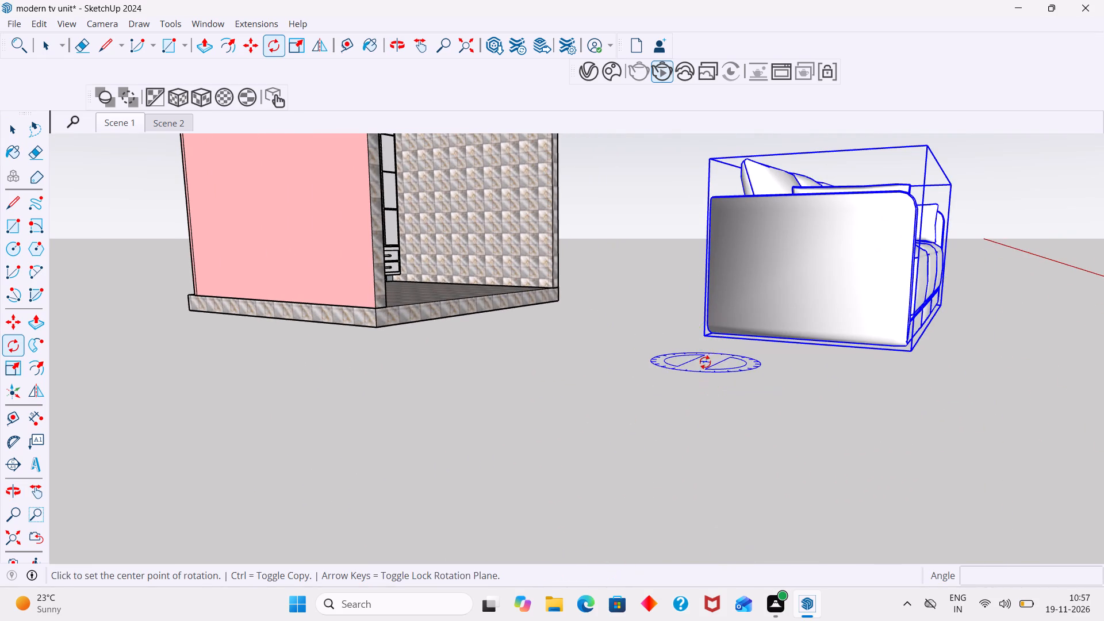
pyautogui.click(706, 337)
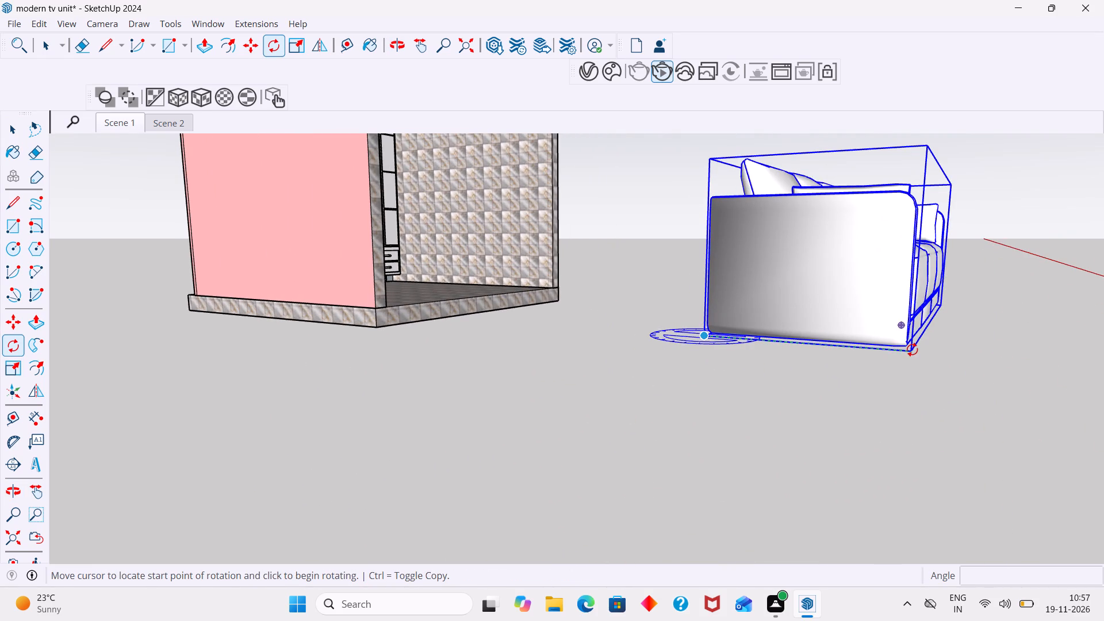
pyautogui.click(912, 350)
pyautogui.scroll(-12, 702, 392)
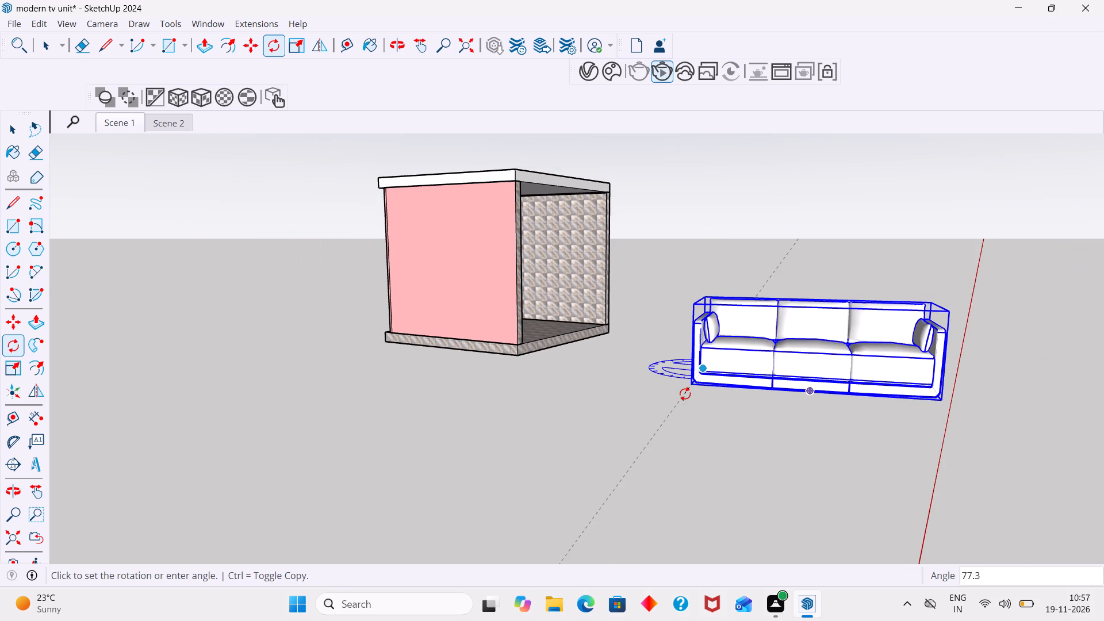
pyautogui.write('90')
pyautogui.press('Return')
pyautogui.press('space')
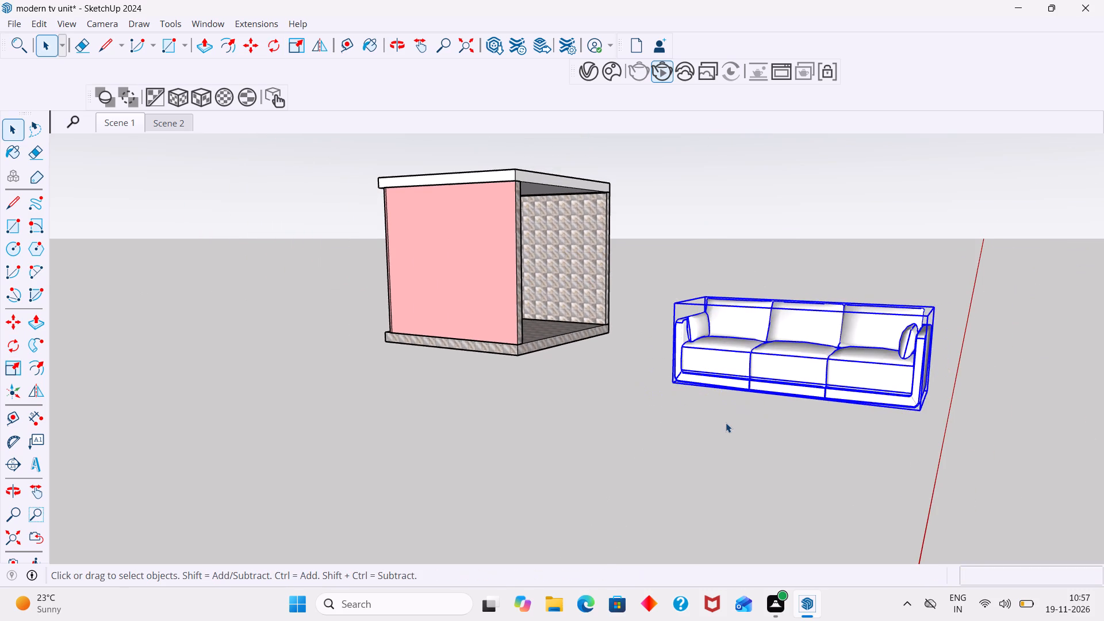
pyautogui.click(726, 423)
# Scale the rotated sofa to about 0.84 along red and 1.00 along blue from its upper armrest edge.
pyautogui.scroll(-11, 739, 373)
pyautogui.moveTo(793, 370); pyautogui.dragTo(864, 461, button='middle')
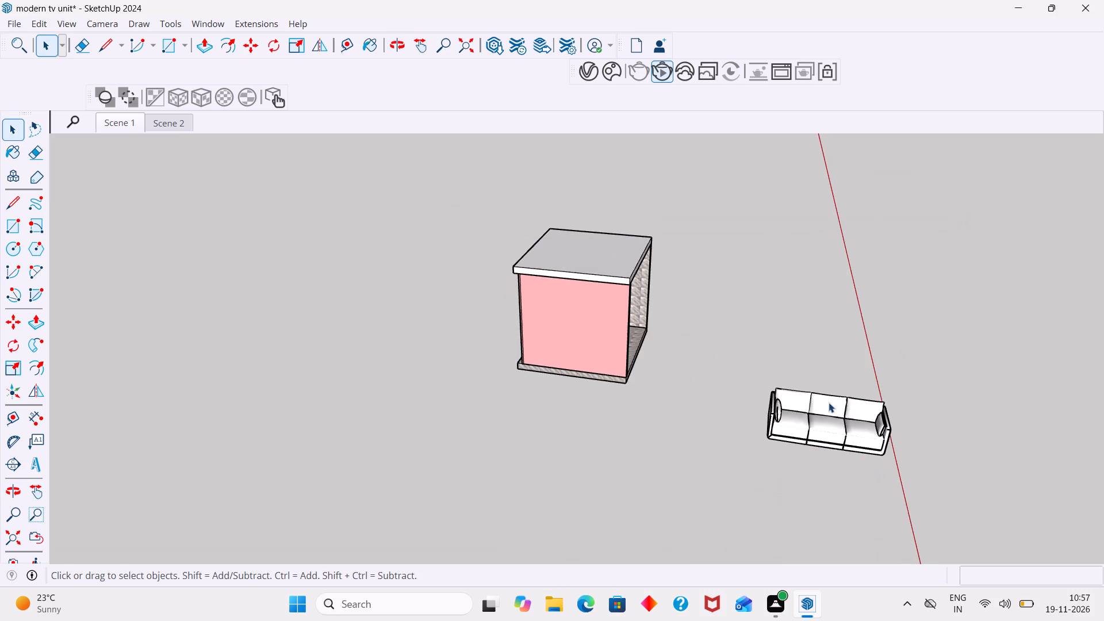
pyautogui.scroll(11, 829, 402)
pyautogui.click(775, 409)
pyautogui.scroll(-3, 775, 409)
pyautogui.moveTo(782, 432); pyautogui.dragTo(795, 349, button='middle')
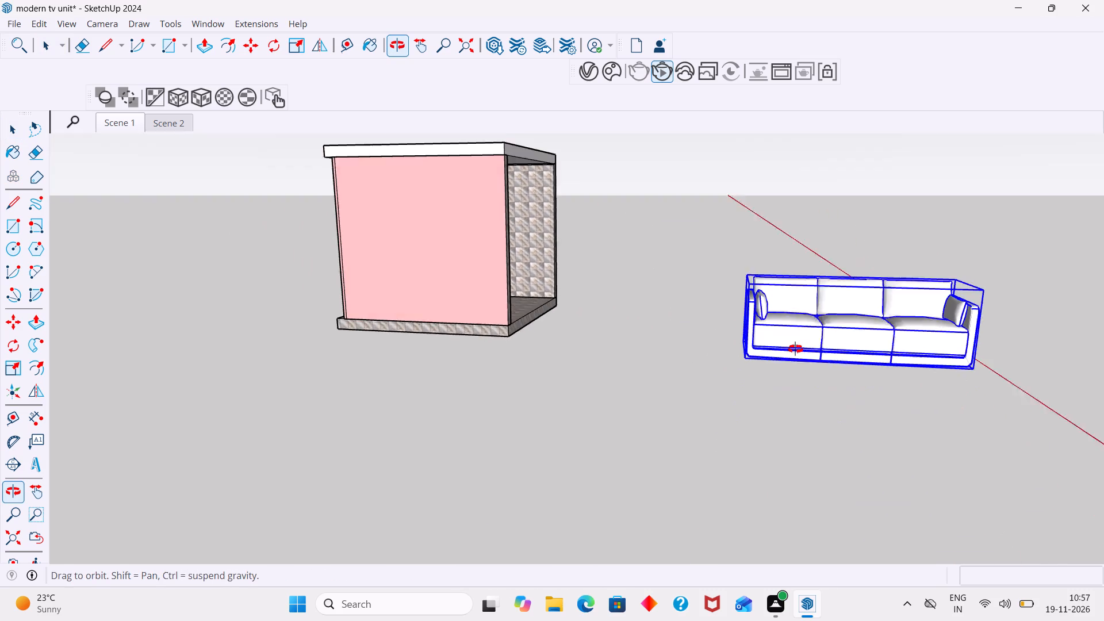
pyautogui.moveTo(795, 349); pyautogui.dragTo(796, 347, button='middle')
pyautogui.moveTo(808, 369); pyautogui.dragTo(764, 435, button='middle')
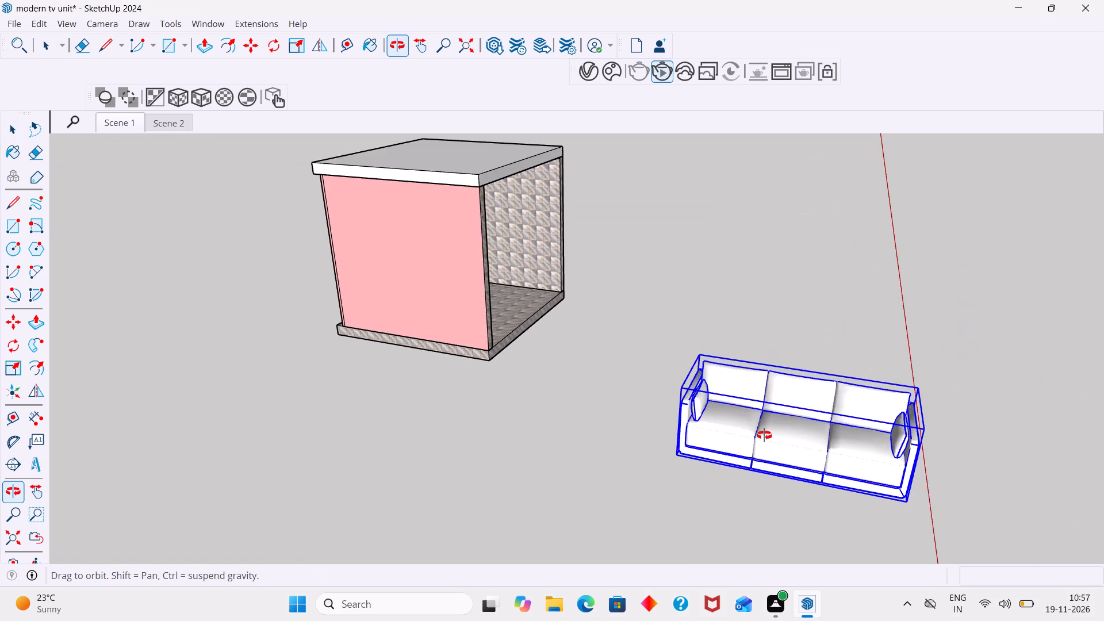
pyautogui.moveTo(764, 435); pyautogui.dragTo(787, 419, button='middle')
pyautogui.press('s')
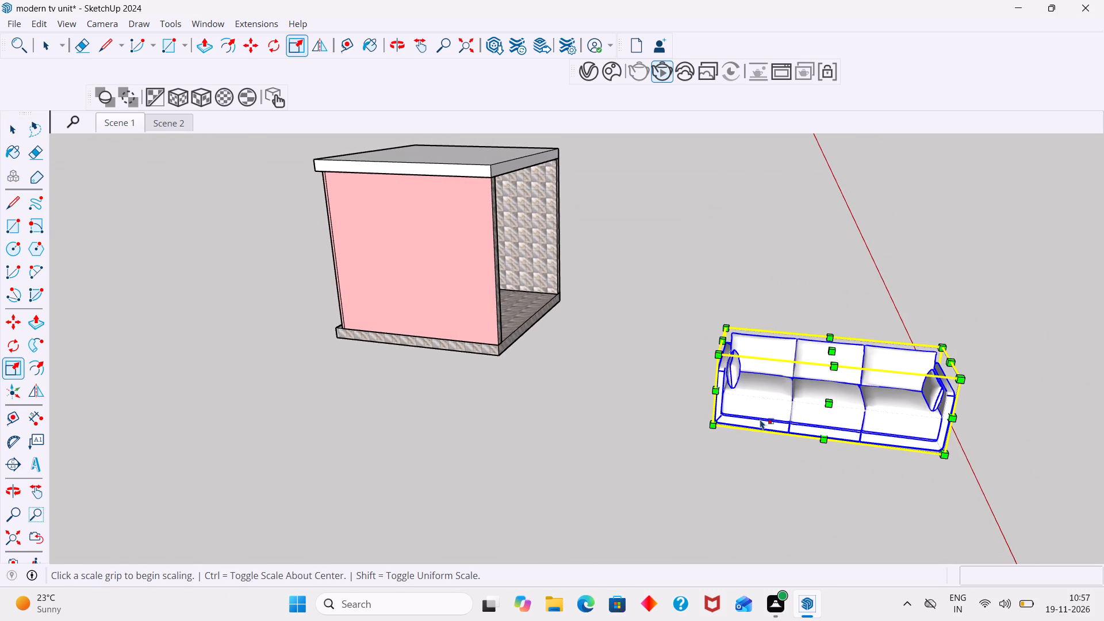
pyautogui.scroll(7, 734, 350)
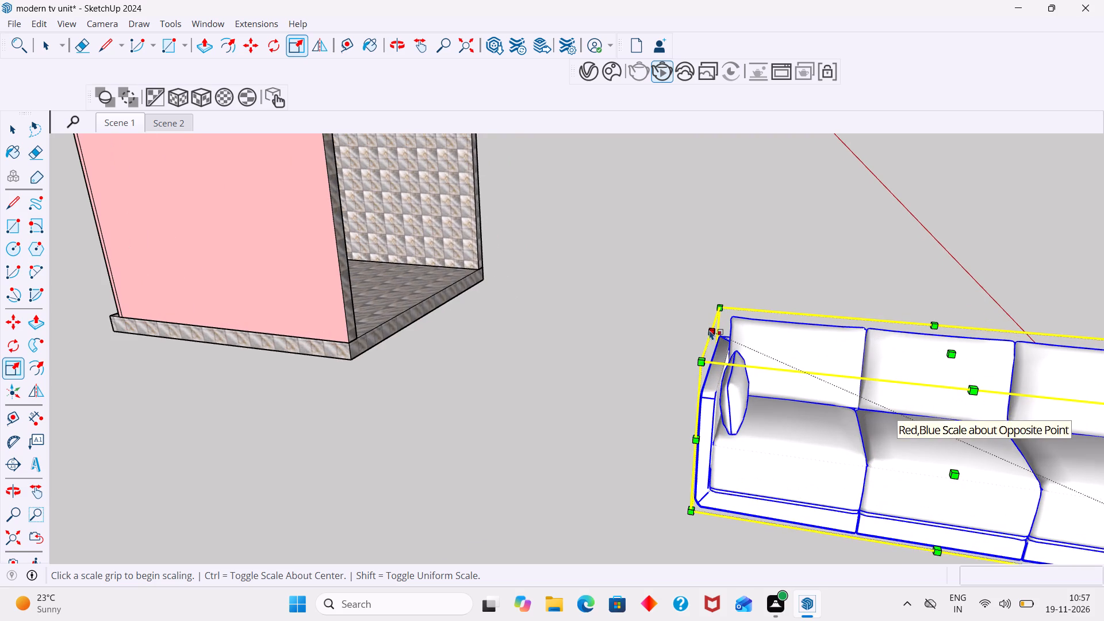
pyautogui.click(709, 328)
pyautogui.scroll(-1, 815, 340)
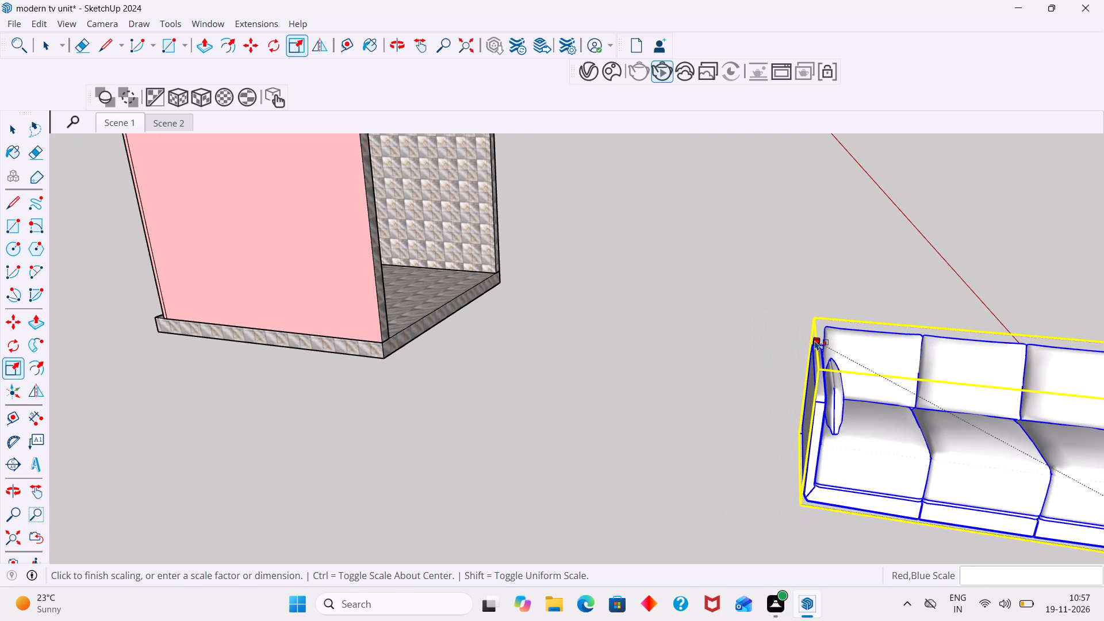
pyautogui.scroll(-1, 815, 340)
pyautogui.keyDown('shift'); pyautogui.moveTo(811, 340); pyautogui.dragTo(639, 335, button='middle'); pyautogui.keyUp('shift')
pyautogui.scroll(-1, 662, 334)
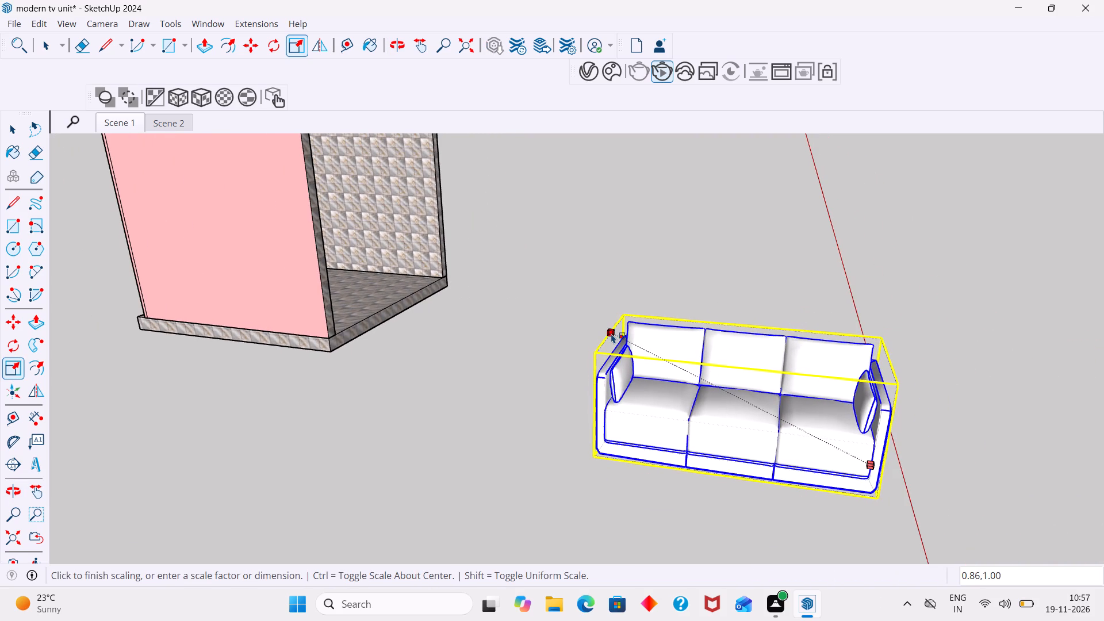
pyautogui.click(613, 335)
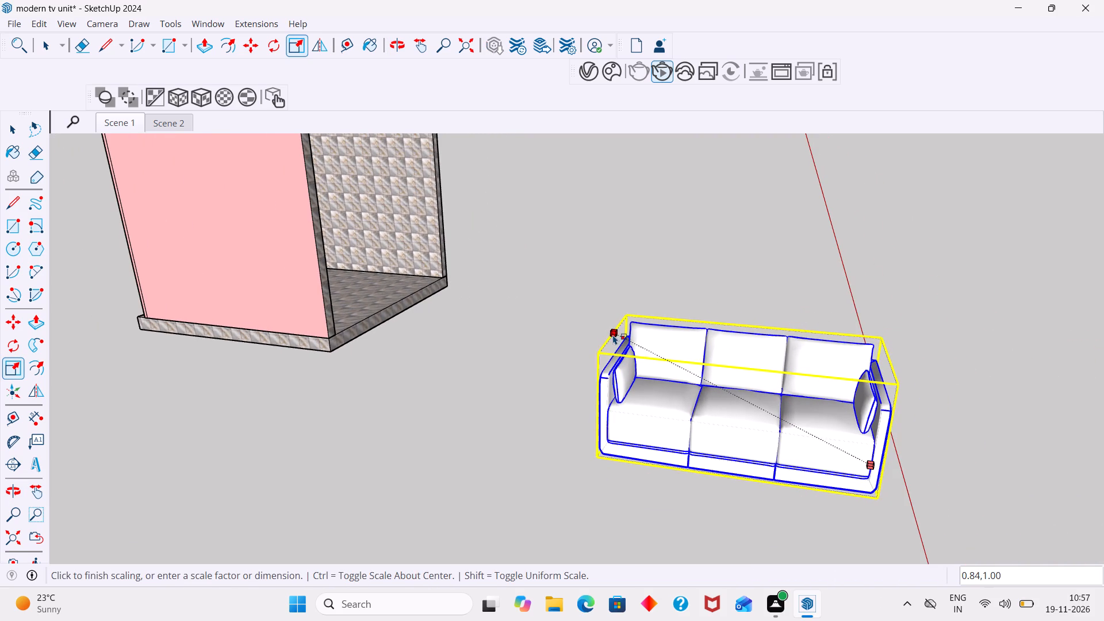
pyautogui.press('space')
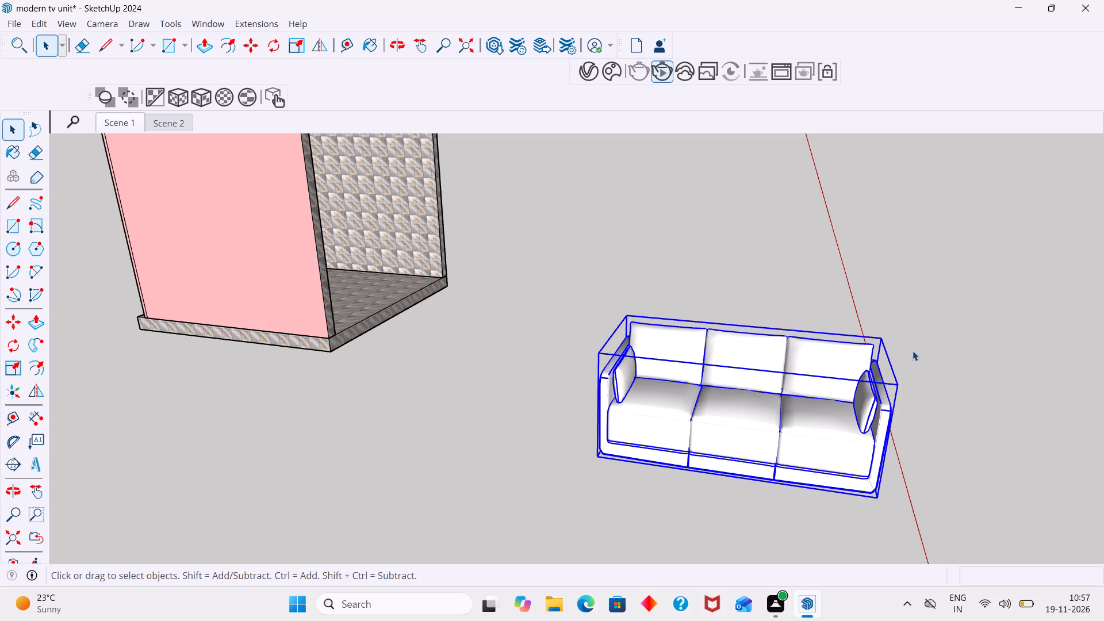
pyautogui.click(917, 351)
# Lower the sofa's height by scaling it to about 0.65 along the blue axis.
pyautogui.scroll(4, 778, 386)
pyautogui.click(768, 386)
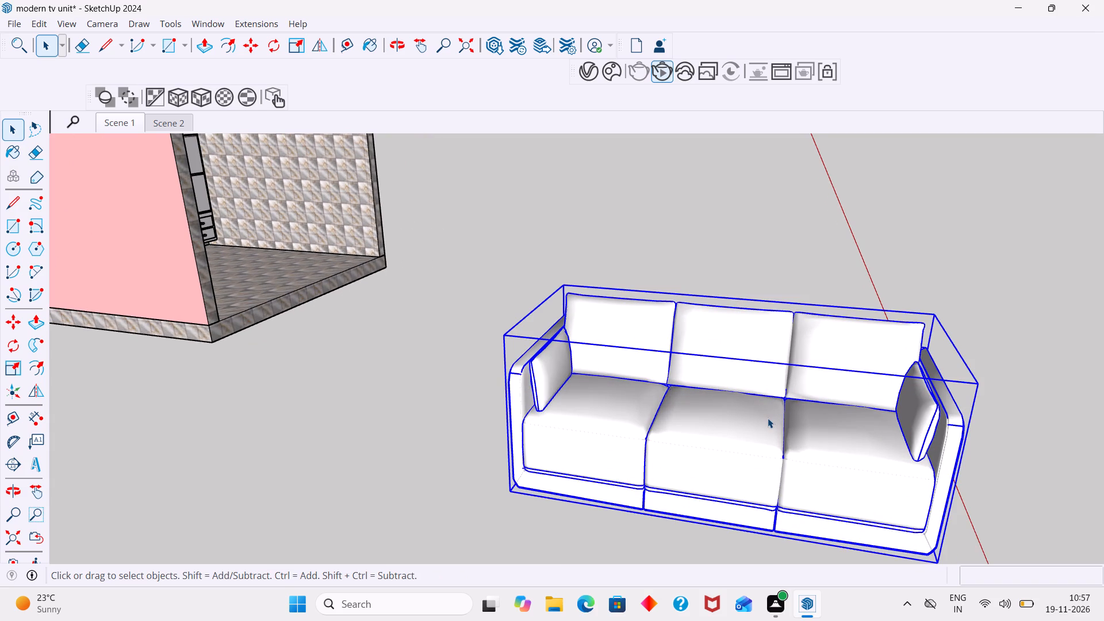
pyautogui.press('s')
pyautogui.click(730, 324)
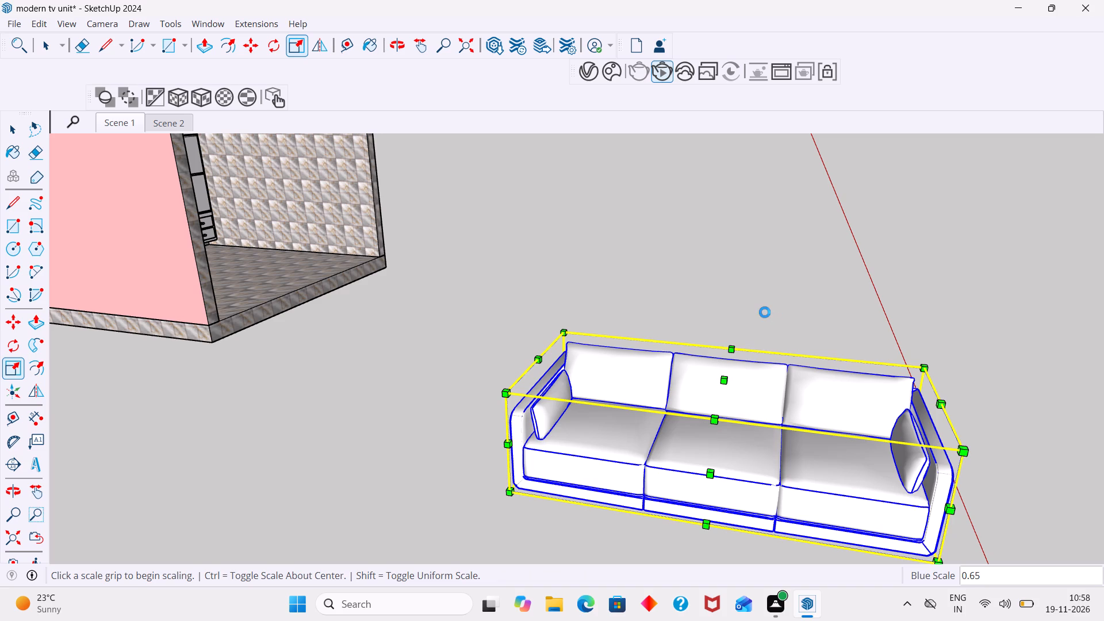
pyautogui.press('space')
pyautogui.press('Escape')
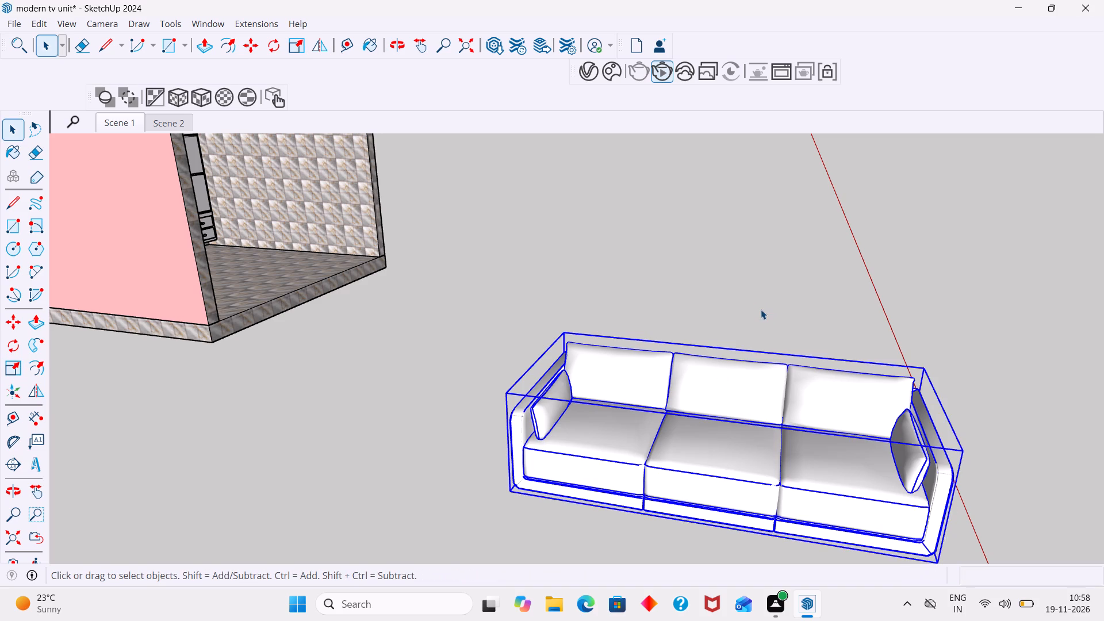
pyautogui.click(765, 310)
# Shorten the sofa's length by scaling it to about 0.76 along the red axis from the armrest end.
pyautogui.scroll(-7, 768, 430)
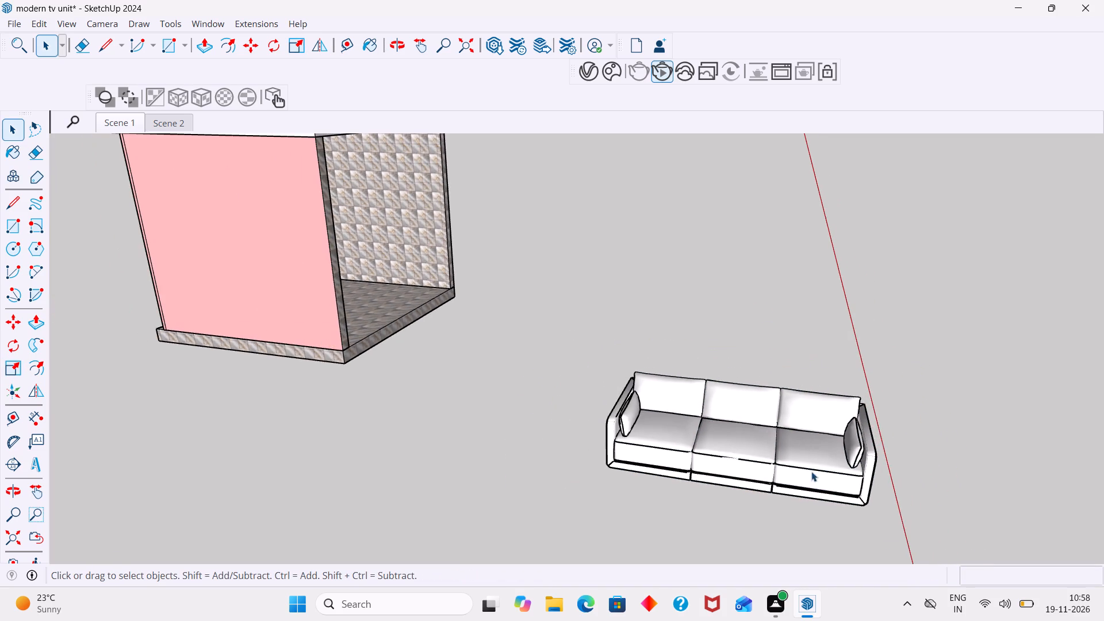
pyautogui.moveTo(790, 467); pyautogui.dragTo(652, 395, button='middle')
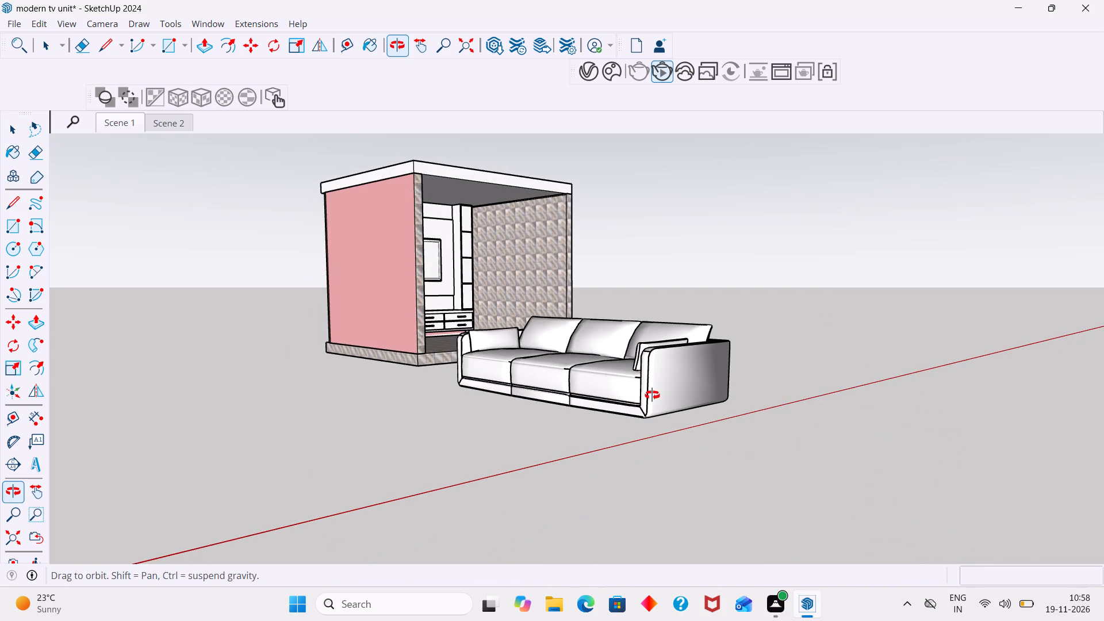
pyautogui.moveTo(652, 395); pyautogui.dragTo(668, 394, button='middle')
pyautogui.scroll(2, 671, 390)
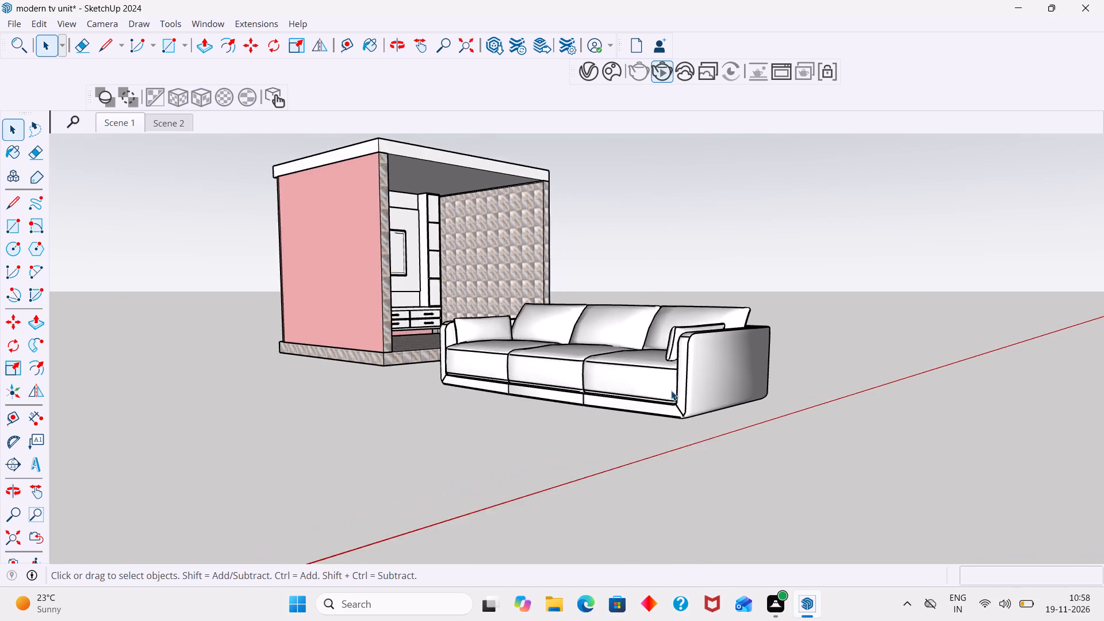
pyautogui.scroll(9, 671, 390)
pyautogui.click(703, 388)
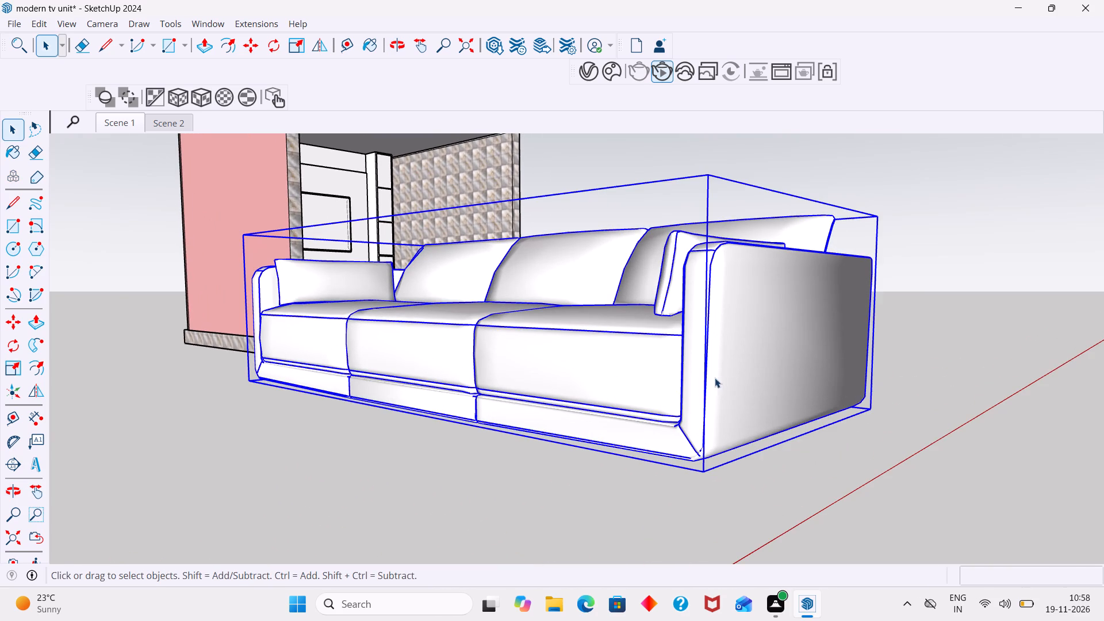
pyautogui.scroll(-6, 749, 378)
pyautogui.moveTo(767, 417); pyautogui.dragTo(766, 473, button='middle')
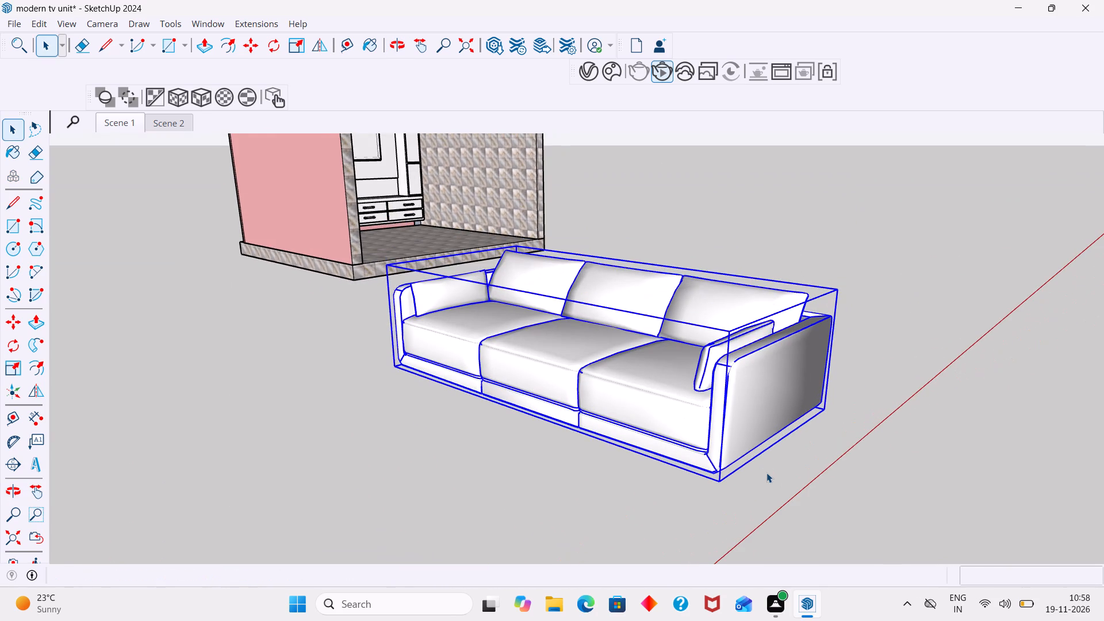
pyautogui.press('s')
pyautogui.click(784, 373)
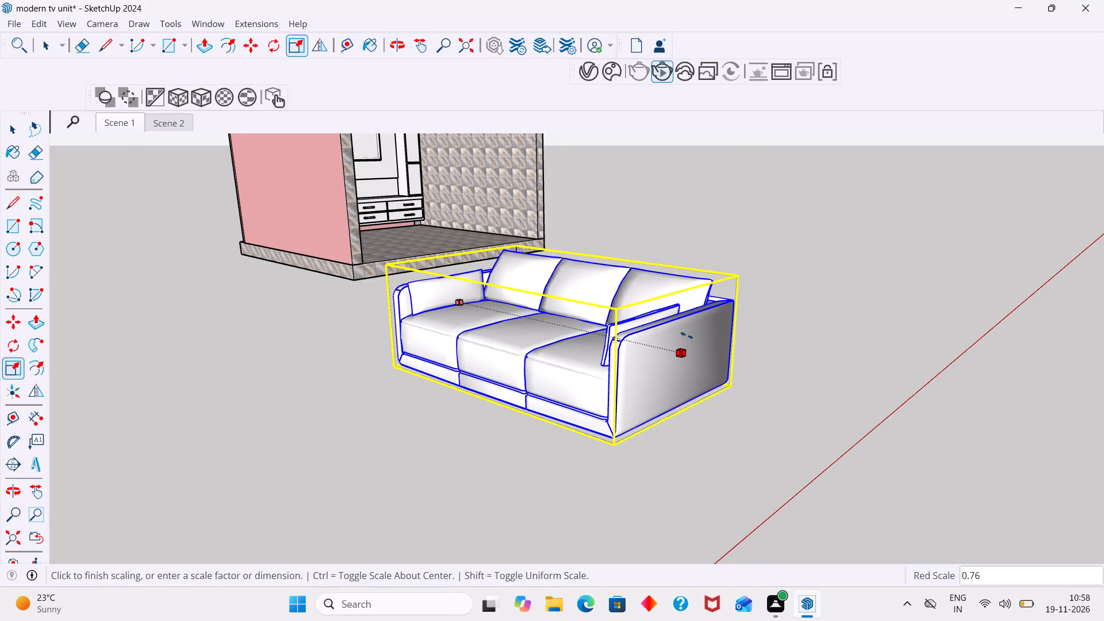
pyautogui.click(687, 335)
pyautogui.press('space')
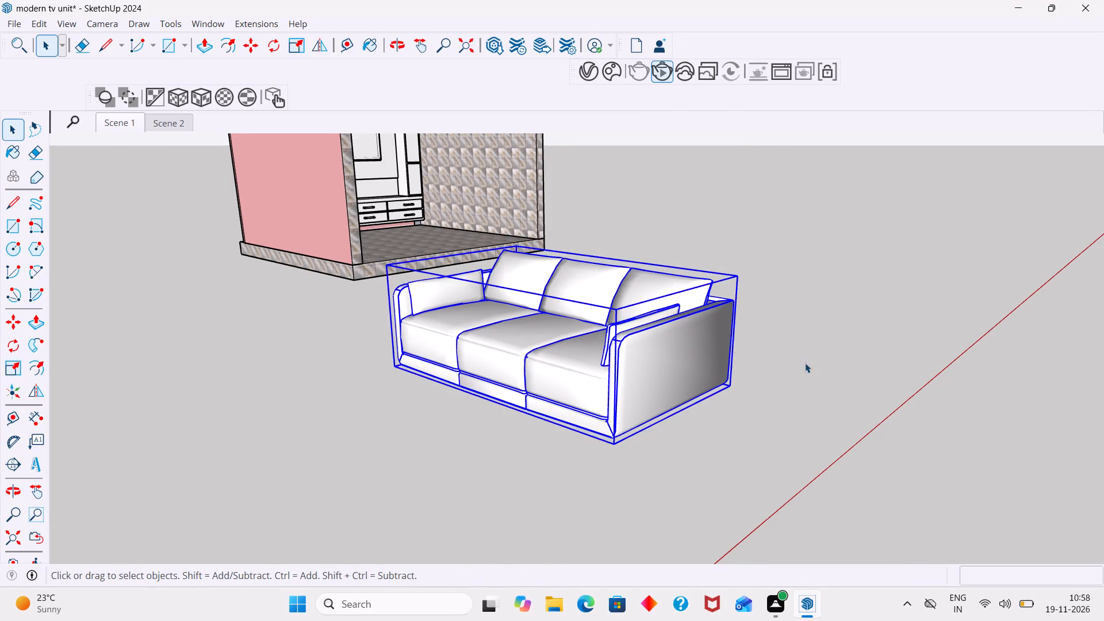
pyautogui.click(805, 363)
# Lower the sofa's height by scaling it to about 0.75 along the blue axis.
pyautogui.click(550, 335)
pyautogui.press('s')
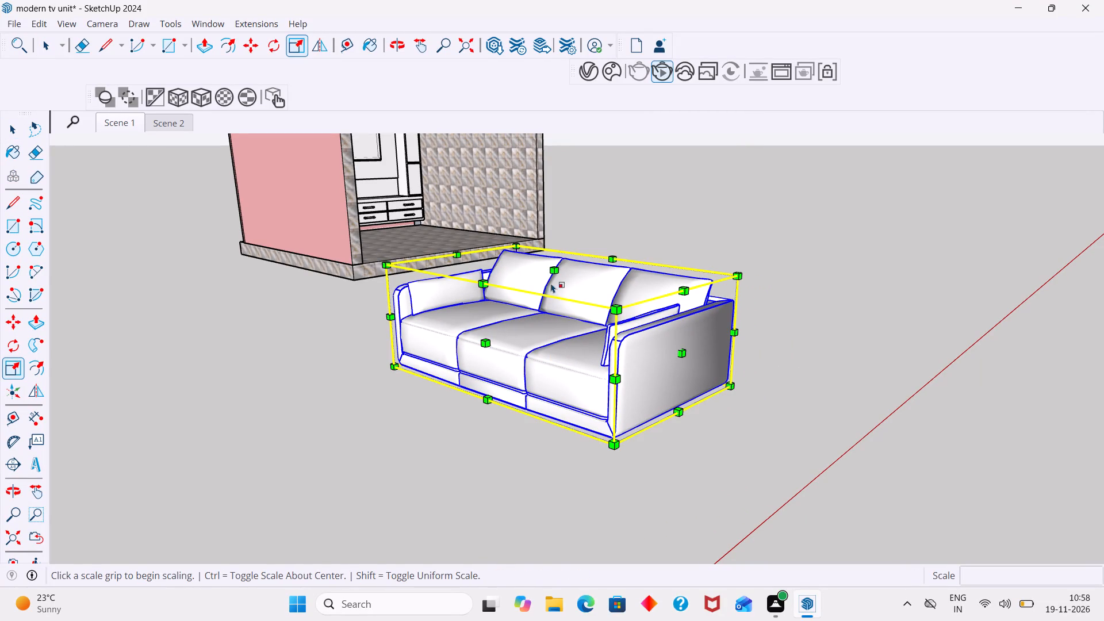
pyautogui.click(553, 265)
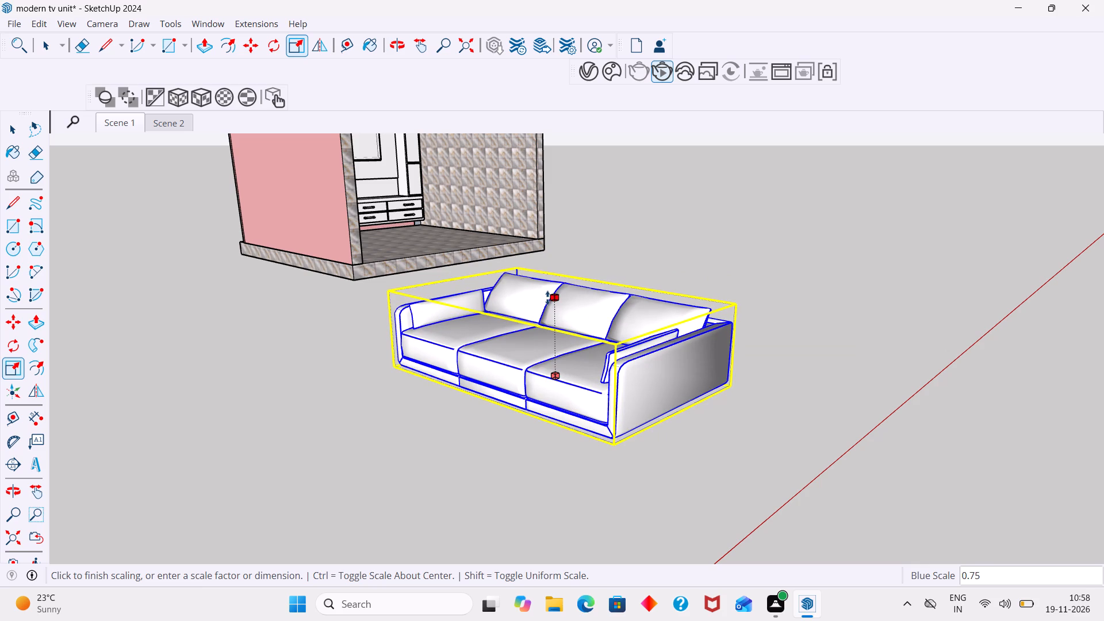
pyautogui.click(547, 298)
pyautogui.press('space')
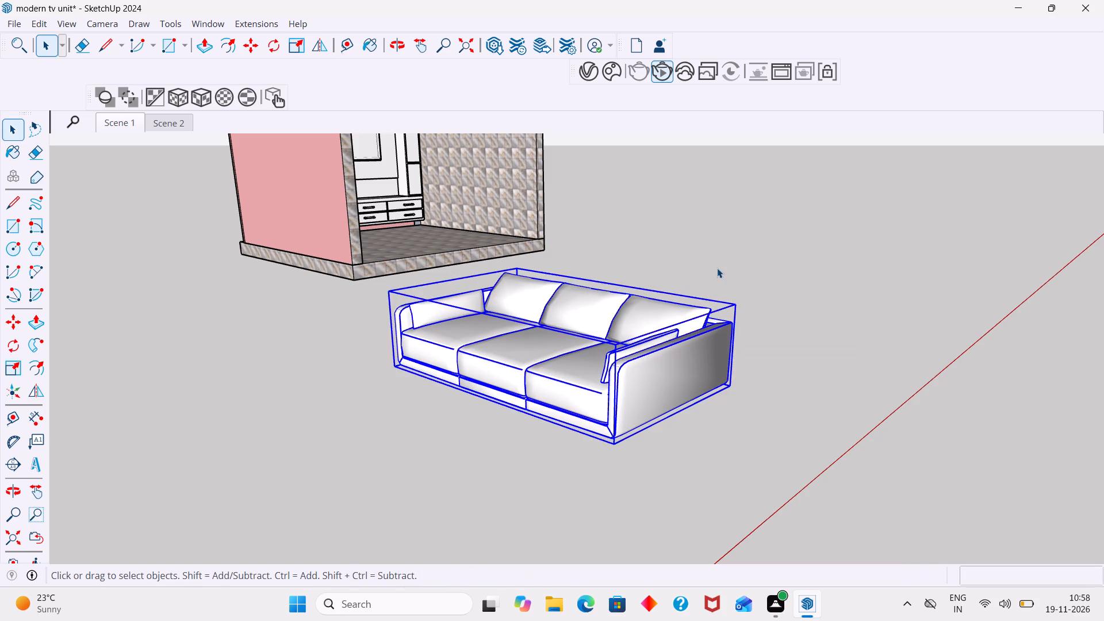
pyautogui.click(717, 268)
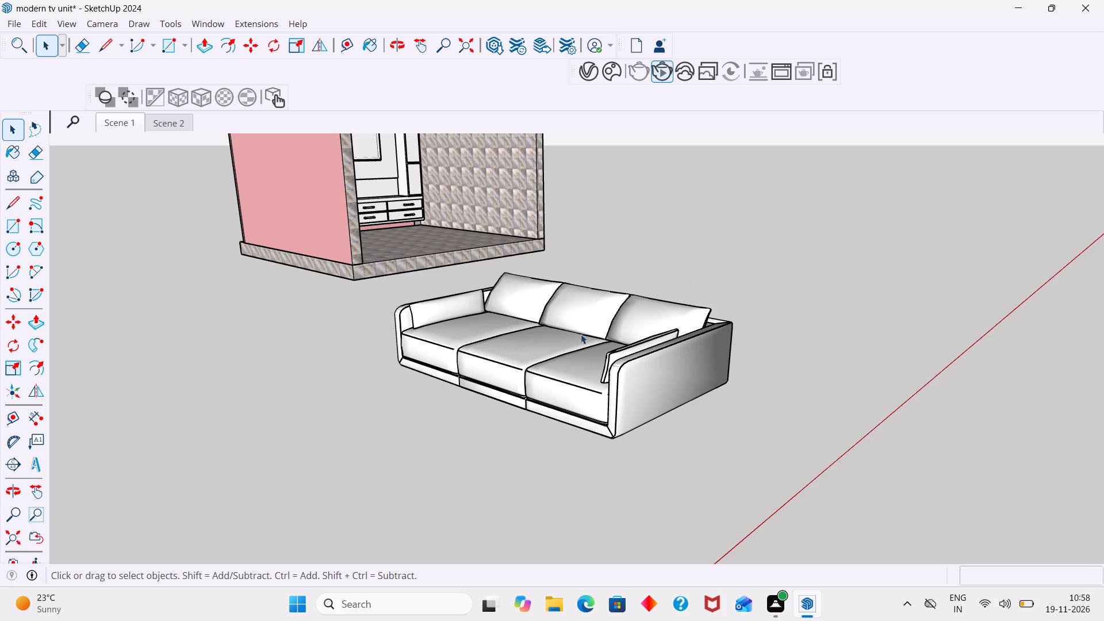
# Shorten the sofa's length by scaling it to about 0.71 along the red axis from the armrest end.
pyautogui.click(468, 312)
pyautogui.press('s')
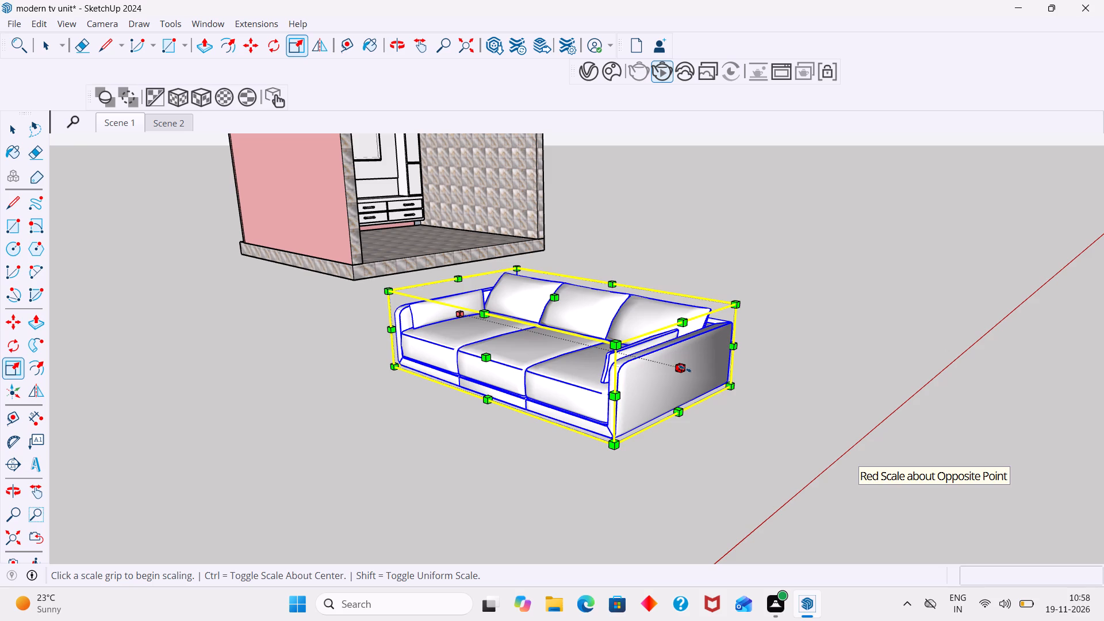
pyautogui.click(685, 369)
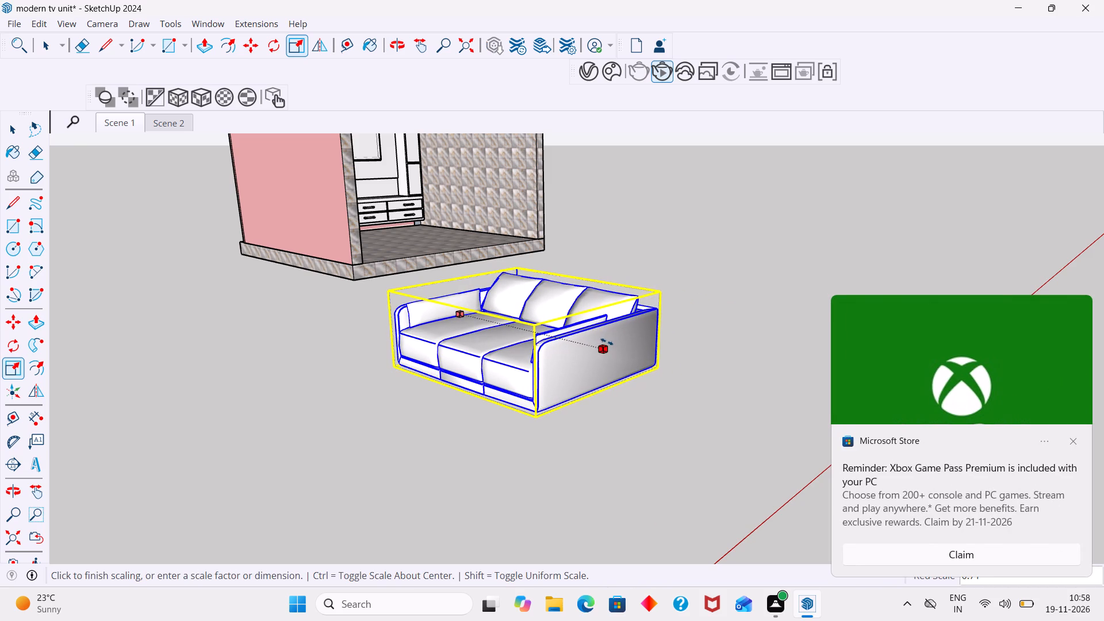
pyautogui.click(607, 342)
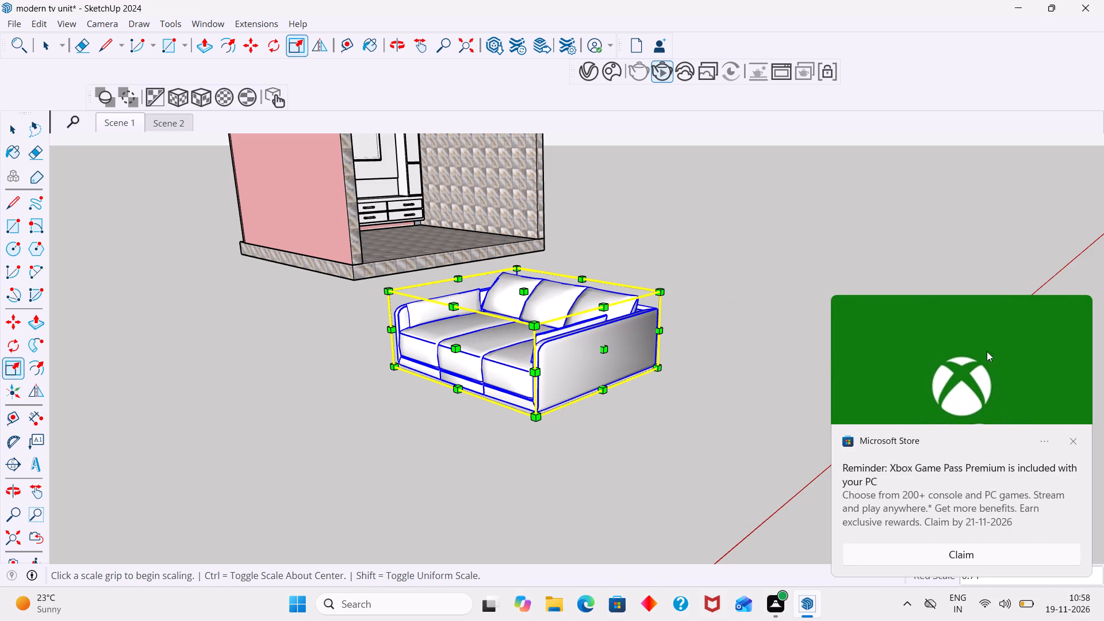
pyautogui.click(1074, 439)
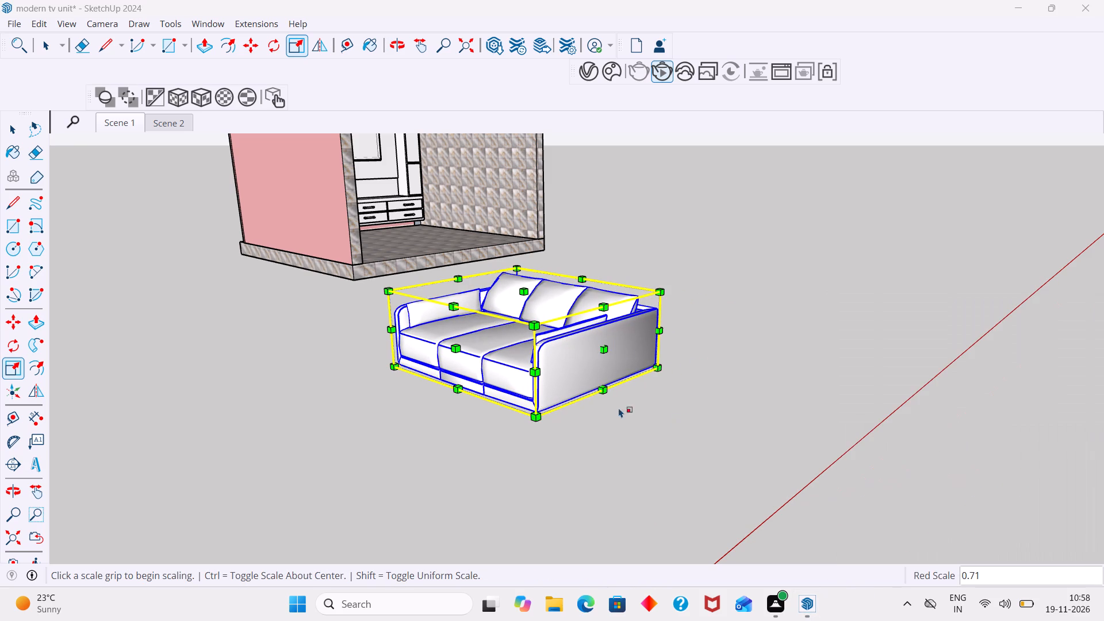
# Reduce the sofa's depth by scaling its front to about 0.47 along the green axis.
pyautogui.click(456, 345)
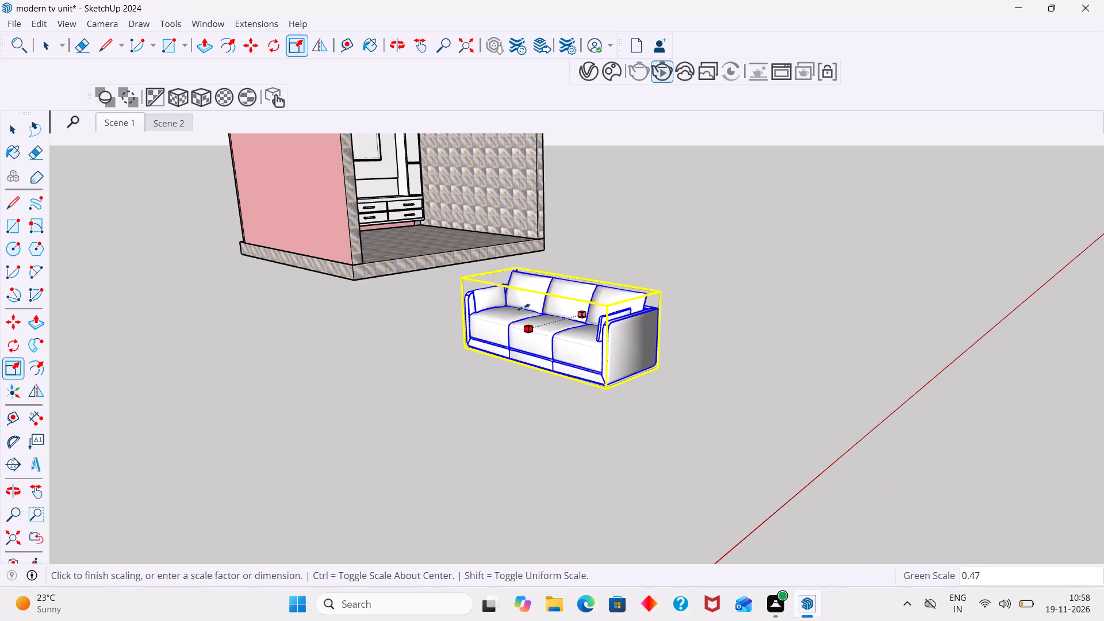
pyautogui.click(523, 307)
pyautogui.press('space')
pyautogui.click(740, 322)
# Flatten the sofa further by scaling its height to about 0.59 along the blue axis.
pyautogui.scroll(6, 668, 324)
pyautogui.click(537, 320)
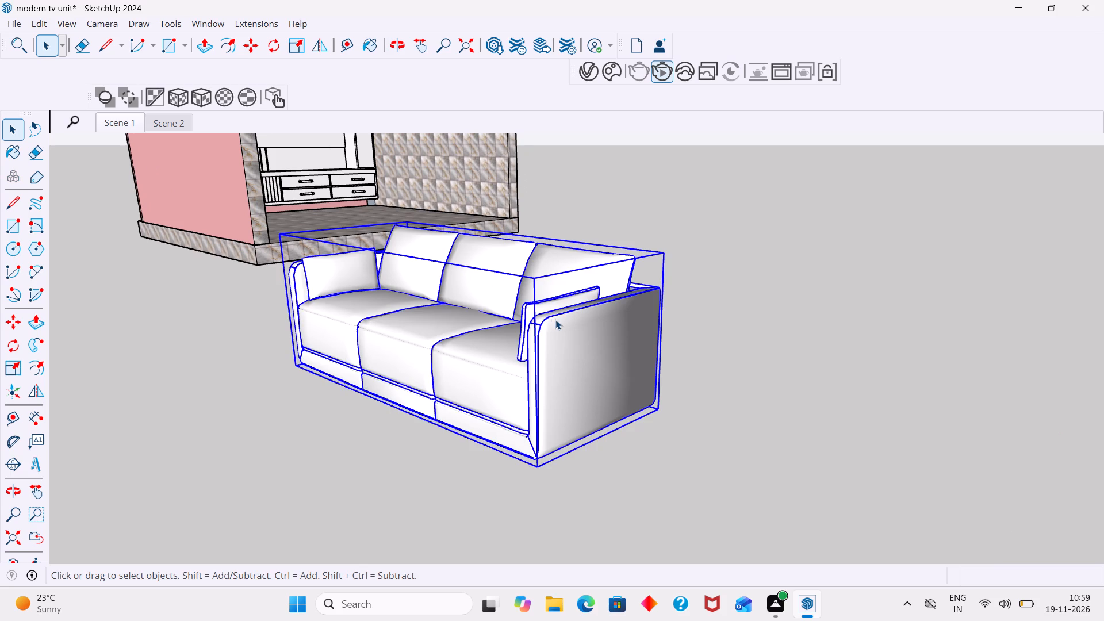
pyautogui.press('s')
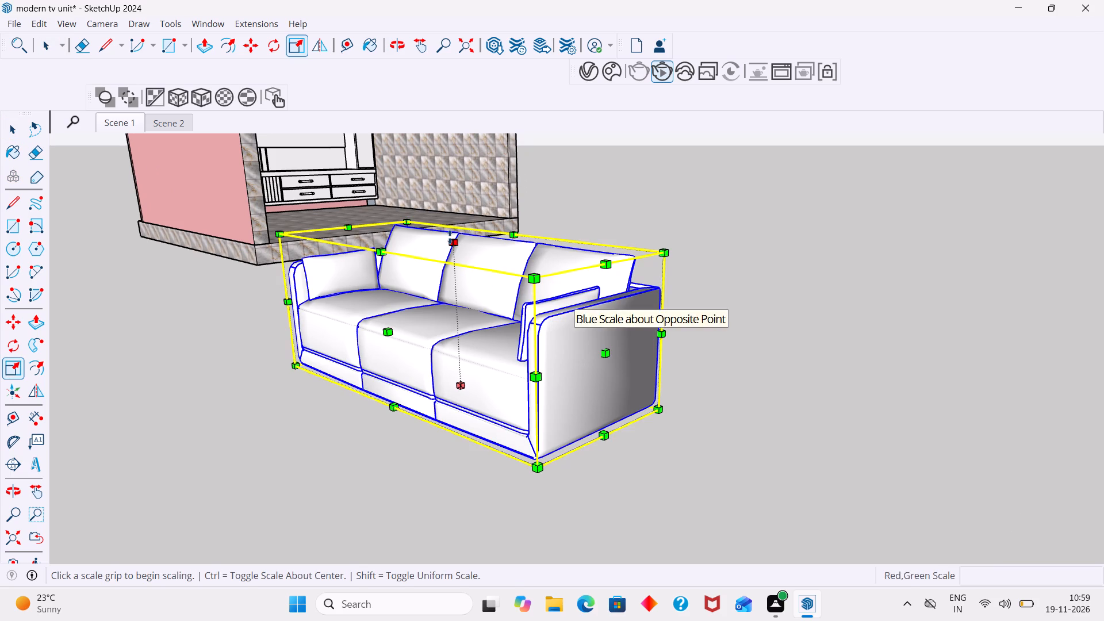
pyautogui.click(450, 237)
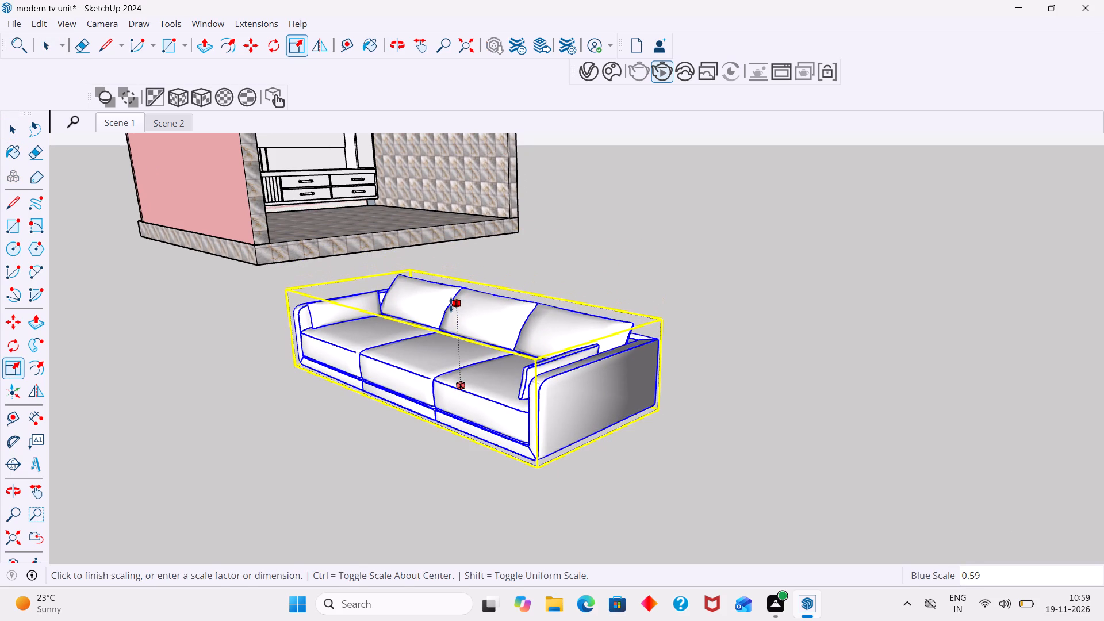
pyautogui.click(451, 305)
pyautogui.press('space')
pyautogui.click(650, 232)
# Move the sofa by its bottom front corner about 596 cm onto the room's tiled floor, beside the tiled side wall.
pyautogui.moveTo(586, 425); pyautogui.dragTo(756, 436, button='middle')
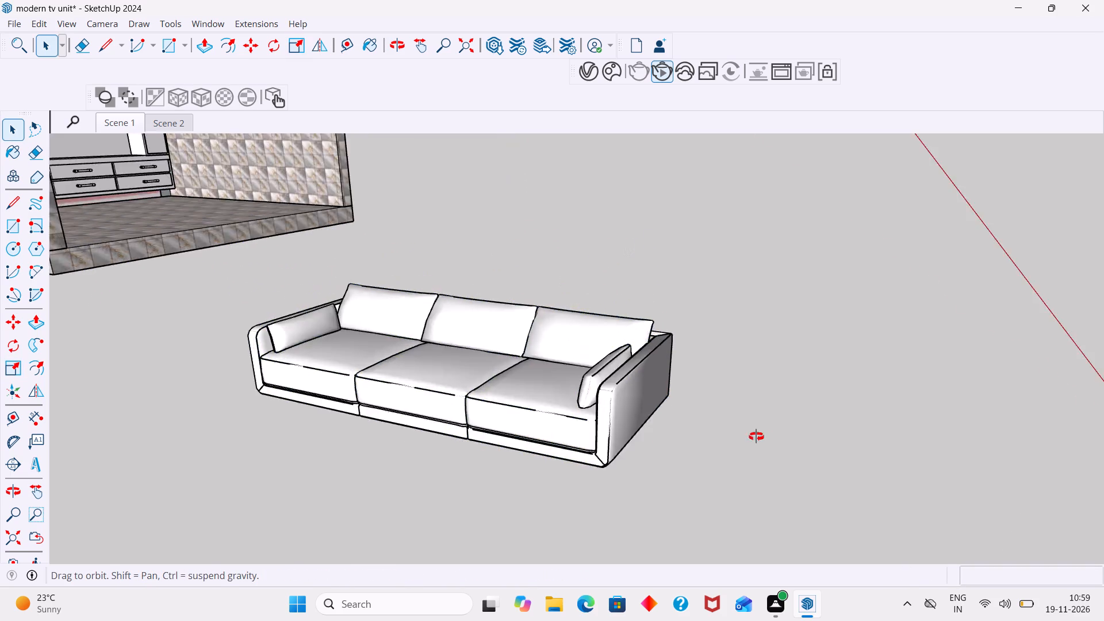
pyautogui.moveTo(756, 436); pyautogui.dragTo(401, 415, button='middle')
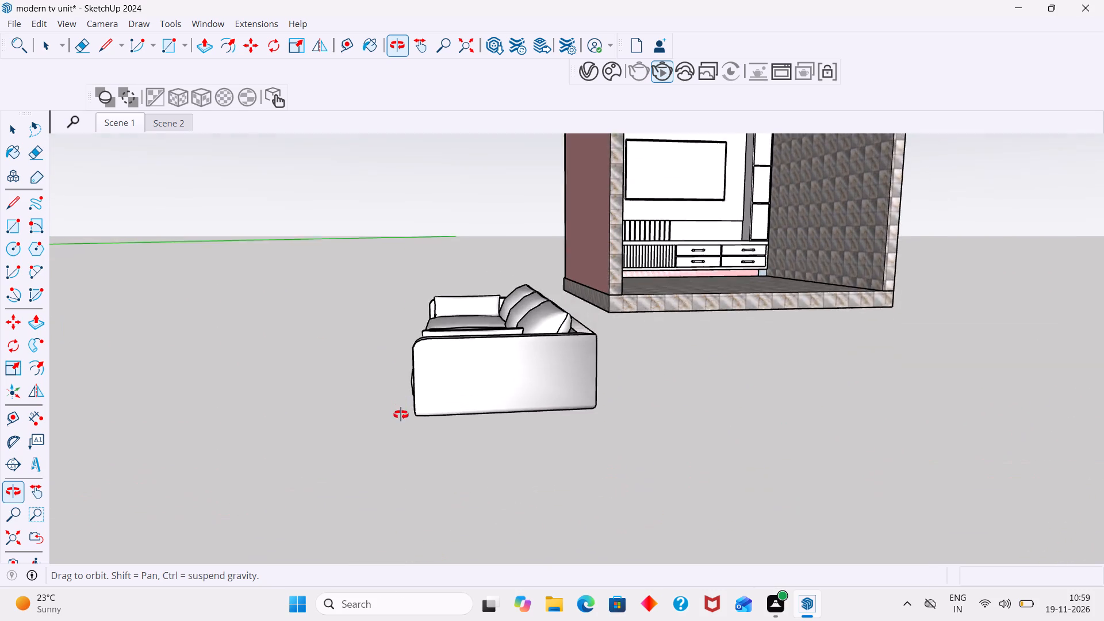
pyautogui.moveTo(401, 415); pyautogui.dragTo(407, 419, button='middle')
pyautogui.scroll(5, 486, 312)
pyautogui.click(624, 393)
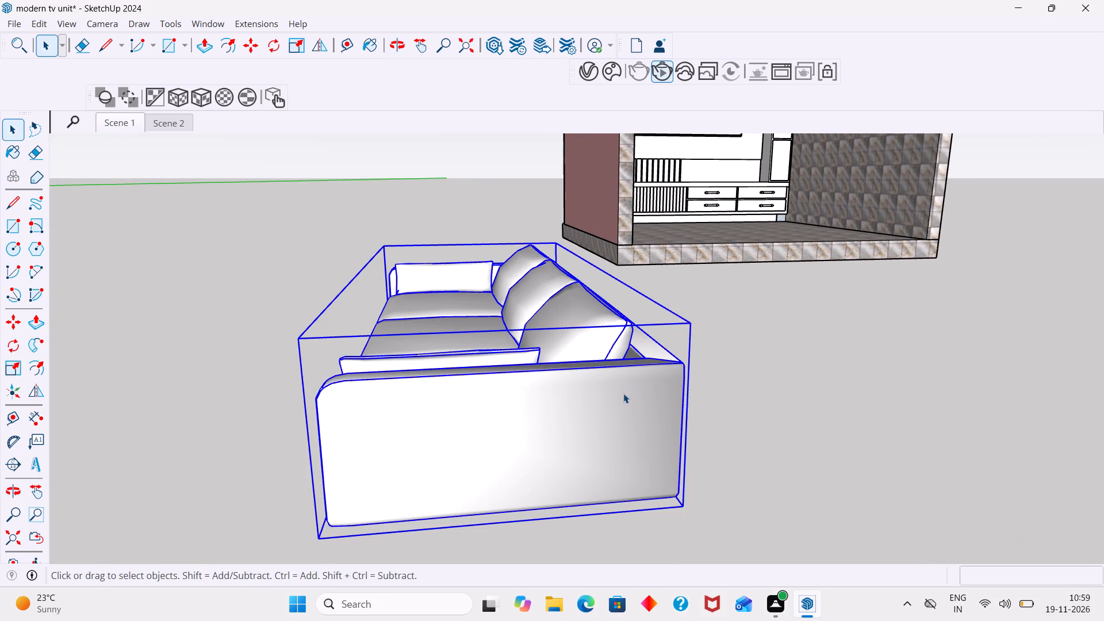
pyautogui.press('m')
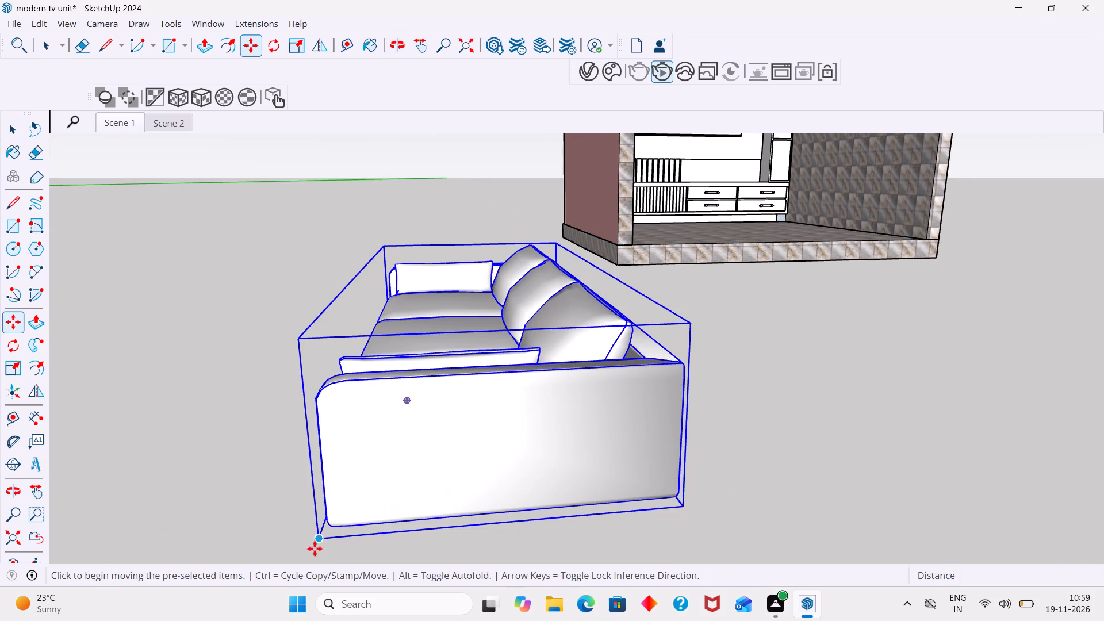
pyautogui.click(320, 538)
pyautogui.scroll(4, 757, 205)
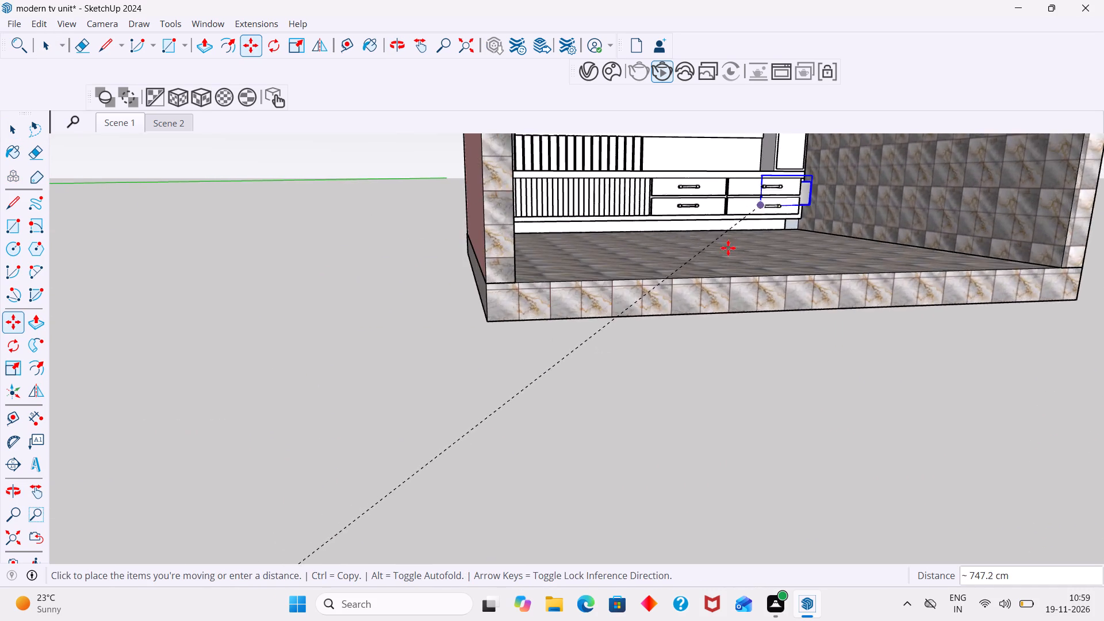
pyautogui.scroll(2, 728, 248)
pyautogui.moveTo(727, 272); pyautogui.dragTo(791, 370, button='middle')
pyautogui.scroll(5, 821, 275)
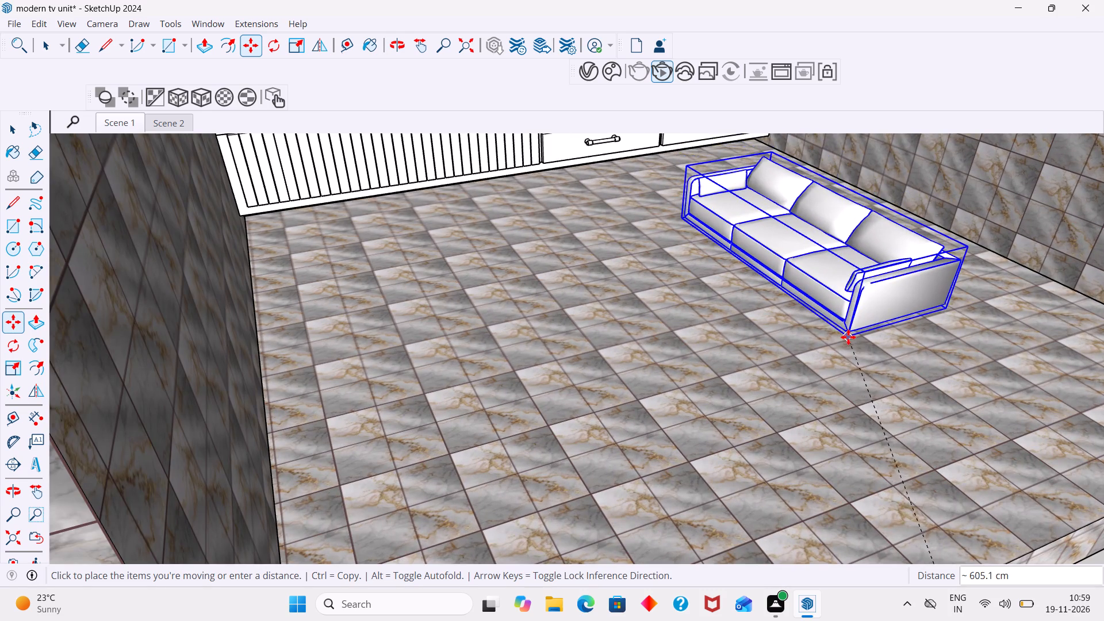
pyautogui.scroll(-2, 850, 337)
pyautogui.moveTo(857, 334); pyautogui.dragTo(821, 301, button='middle')
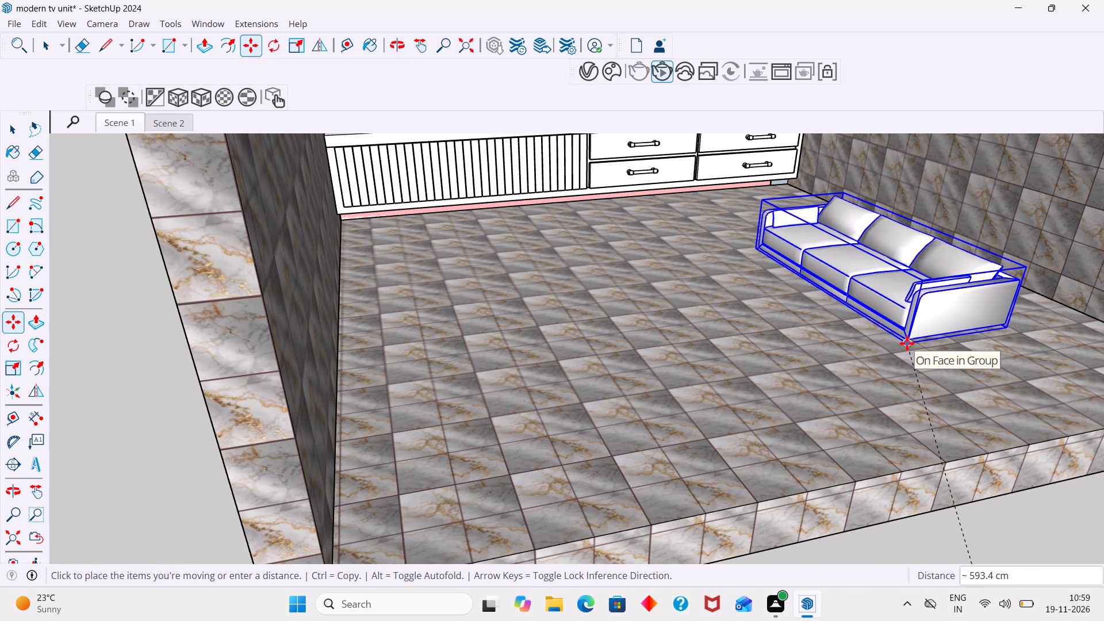
pyautogui.click(909, 340)
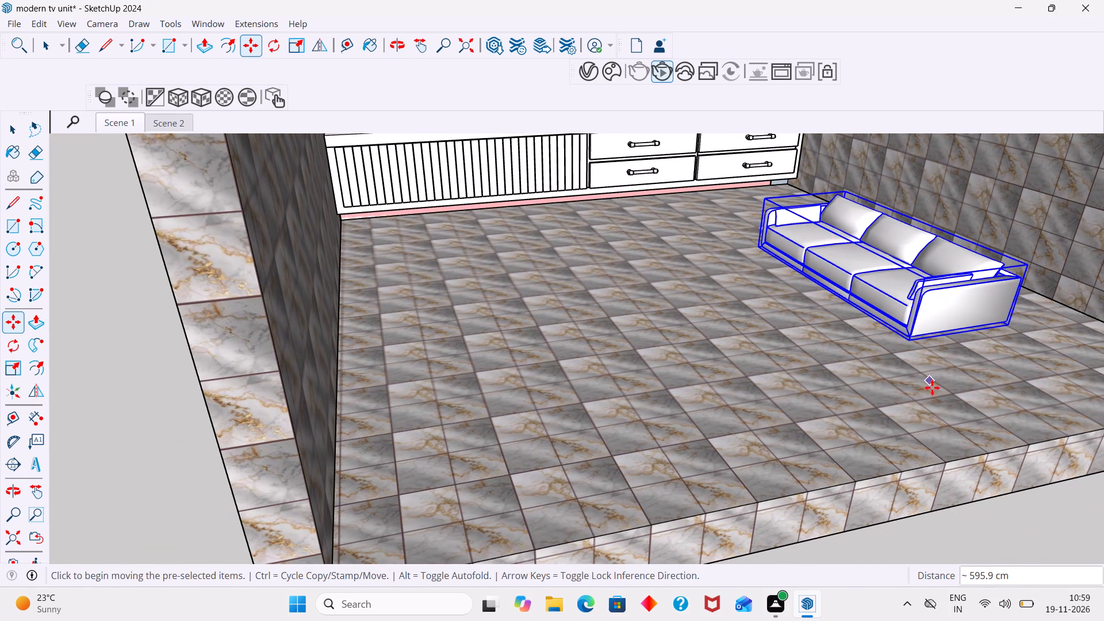
pyautogui.press('space')
pyautogui.click(997, 519)
# Raise the placed sofa's height by scaling it to about 2.49 along the blue axis.
pyautogui.keyDown('shift'); pyautogui.moveTo(915, 454); pyautogui.dragTo(689, 385, button='middle'); pyautogui.keyUp('shift')
pyautogui.scroll(-2, 690, 369)
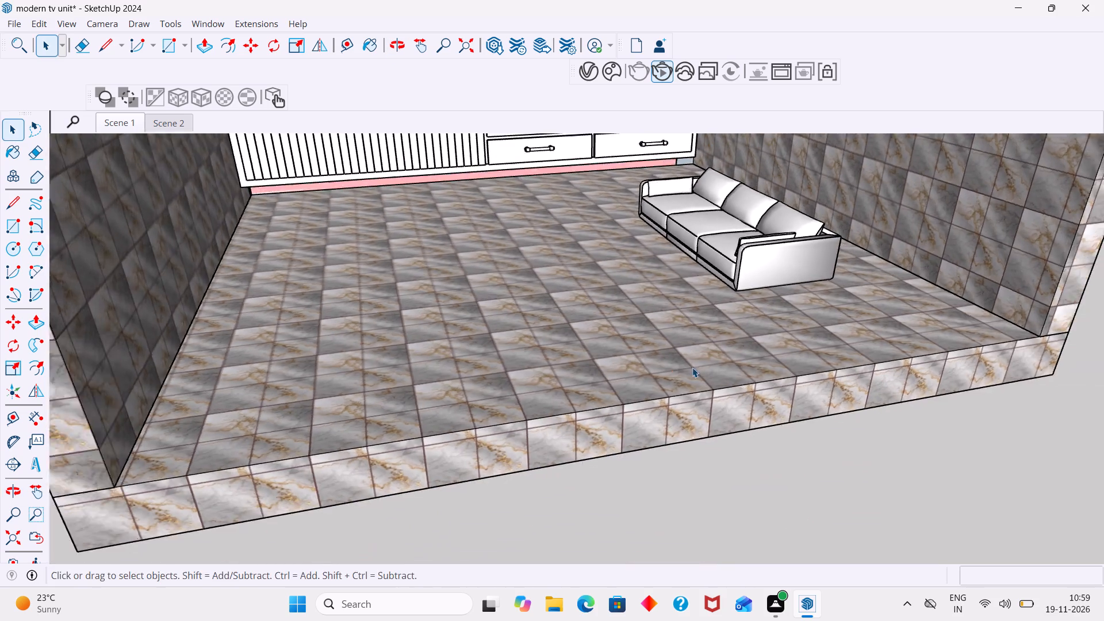
pyautogui.scroll(-7, 692, 367)
pyautogui.keyDown('shift'); pyautogui.moveTo(716, 331); pyautogui.dragTo(726, 434, button='middle'); pyautogui.keyUp('shift')
pyautogui.scroll(3, 723, 415)
pyautogui.click(724, 382)
pyautogui.scroll(1, 724, 382)
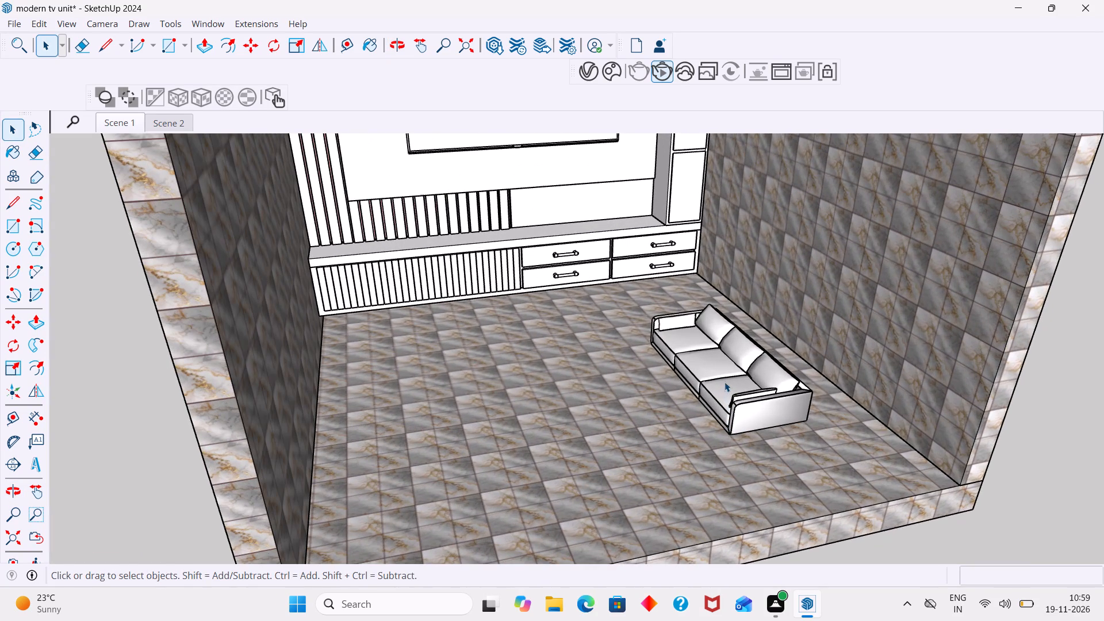
pyautogui.click(725, 381)
pyautogui.press('s')
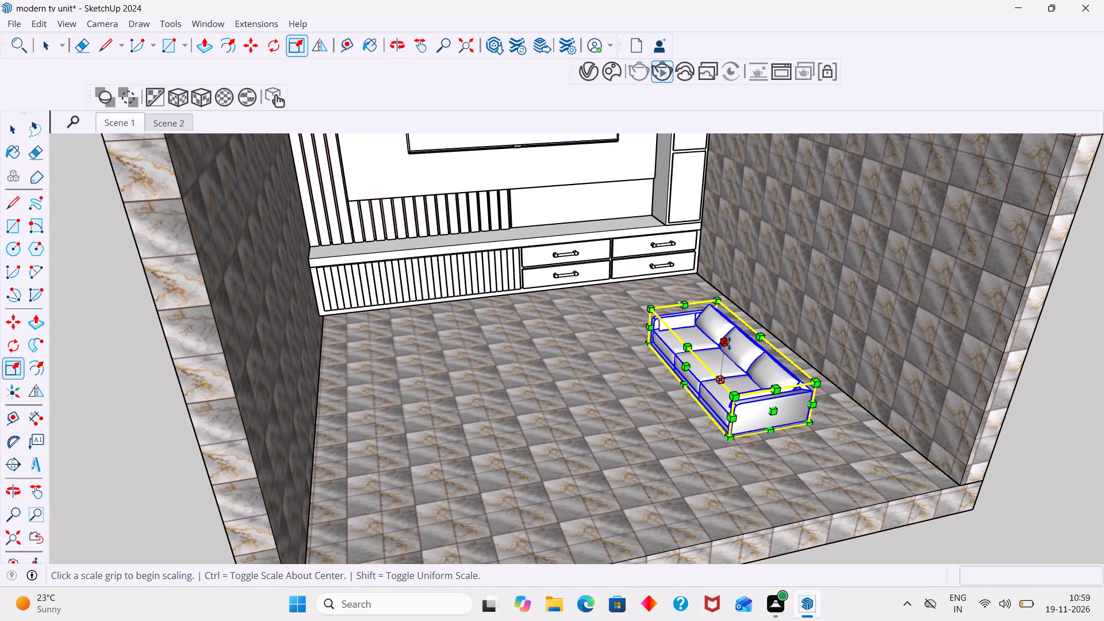
pyautogui.click(729, 342)
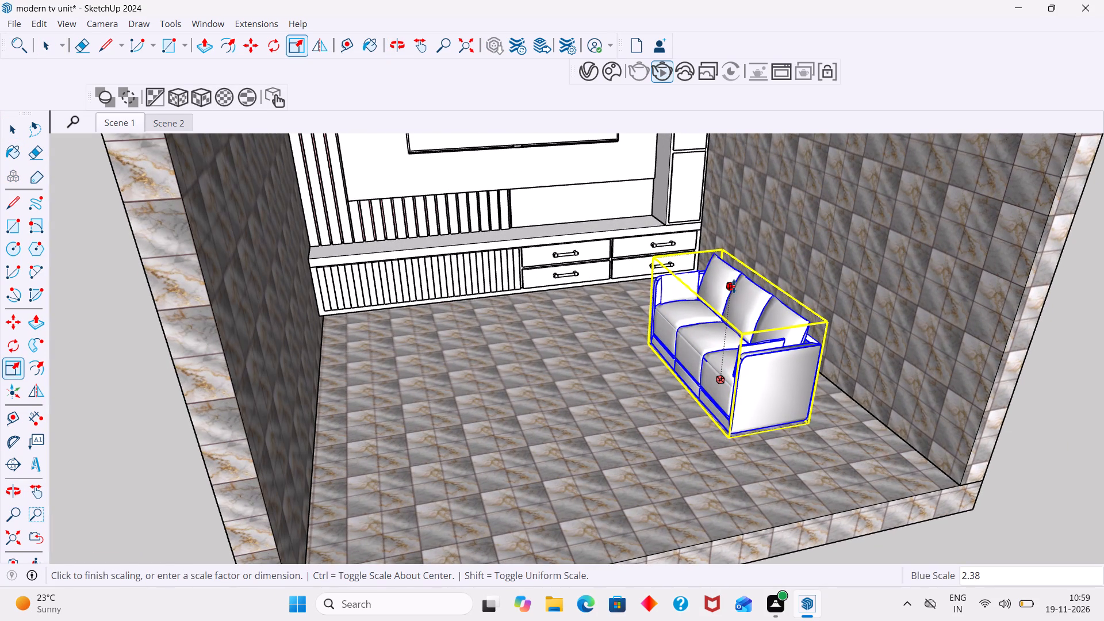
pyautogui.click(734, 282)
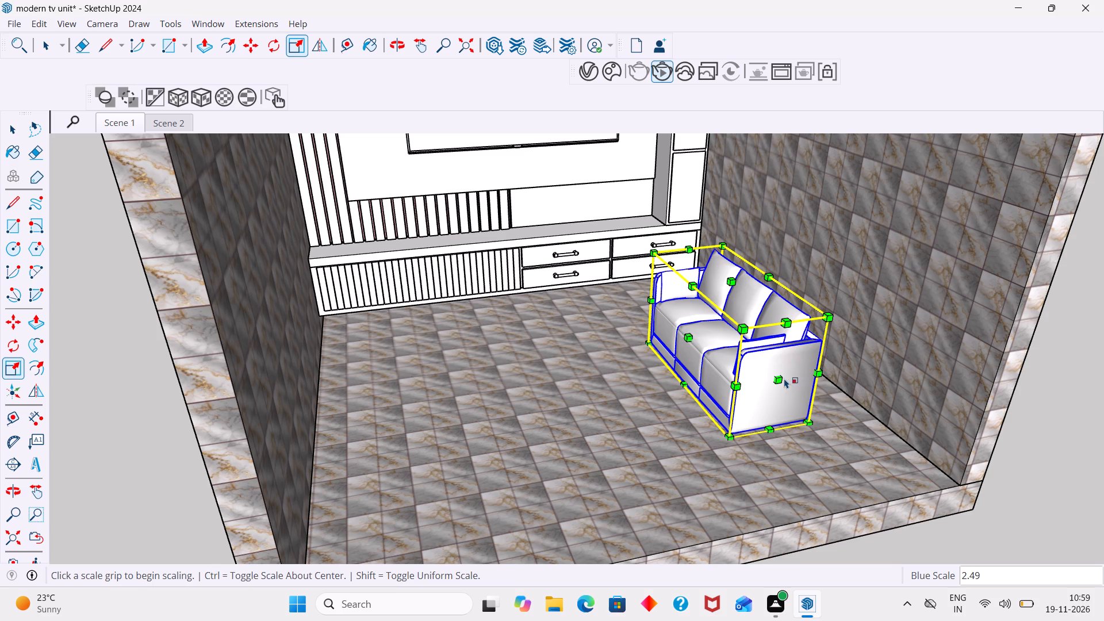
# Lengthen the sofa toward the room's open side by scaling it to about 1.44 along the red axis.
pyautogui.click(780, 378)
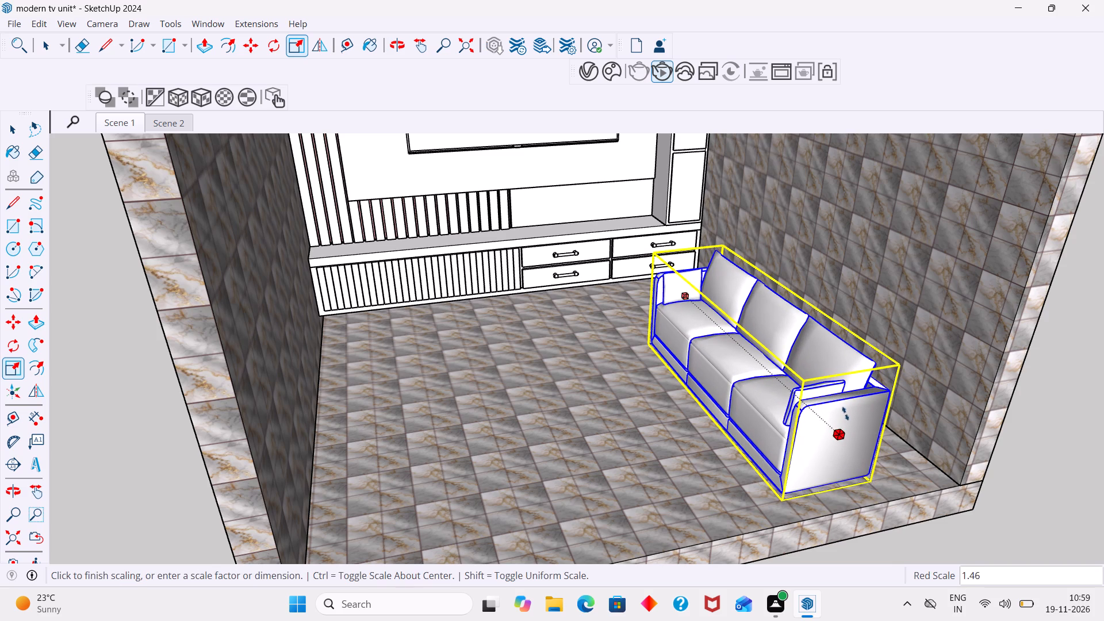
pyautogui.click(845, 413)
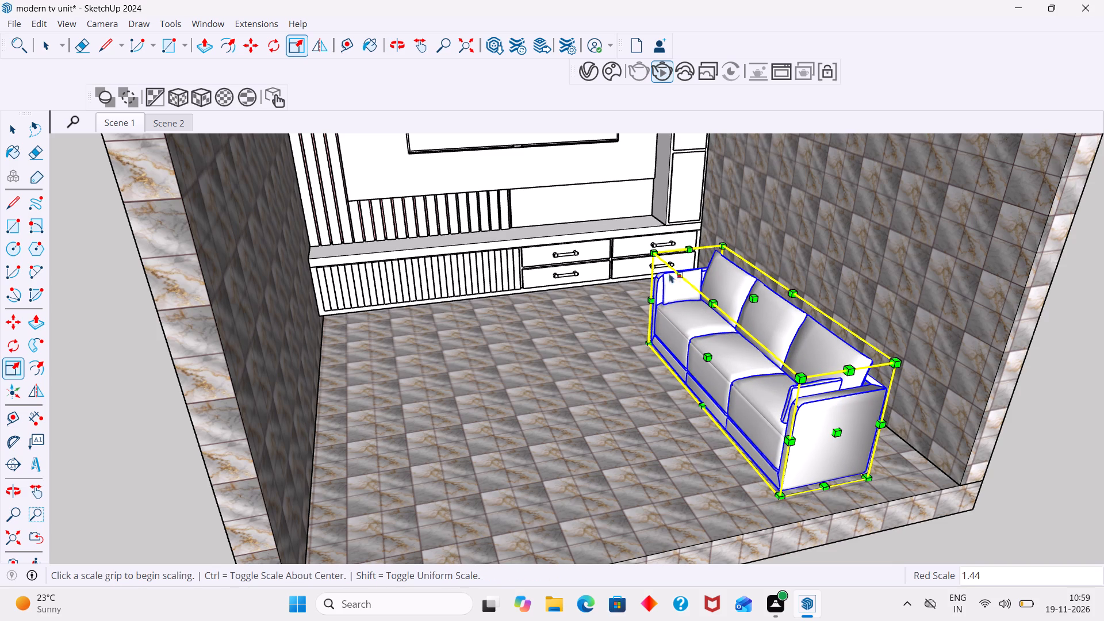
# Scale the sofa to about 1.30 along red and 0.67 along green from its front vertical edge nearest the TV unit.
pyautogui.moveTo(689, 420); pyautogui.dragTo(787, 408, button='middle')
pyautogui.scroll(6, 670, 298)
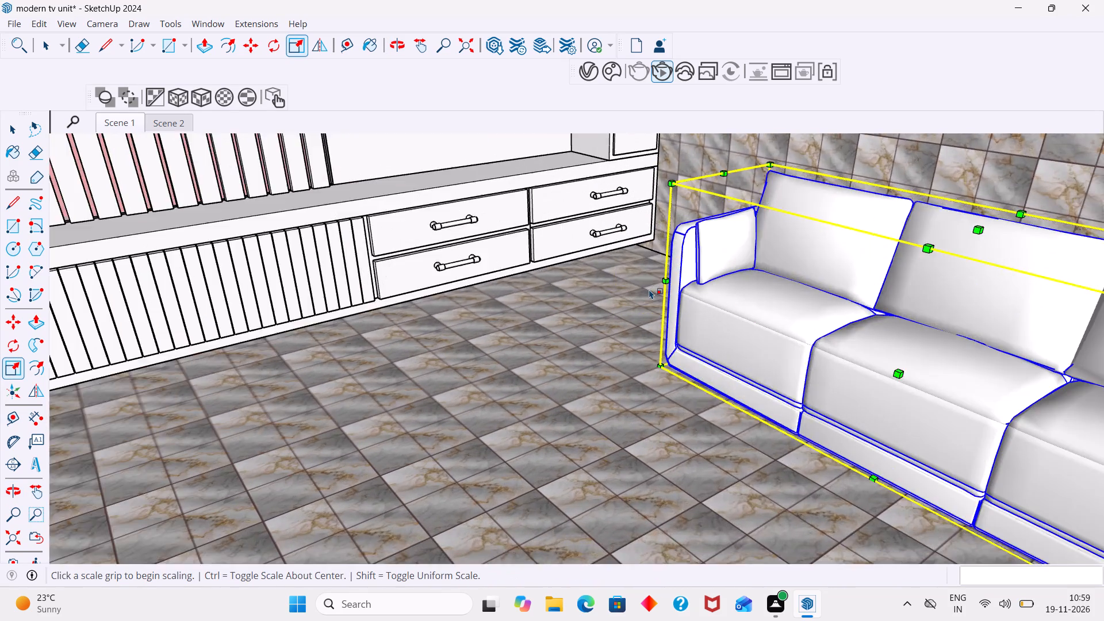
pyautogui.scroll(3, 649, 289)
pyautogui.click(670, 279)
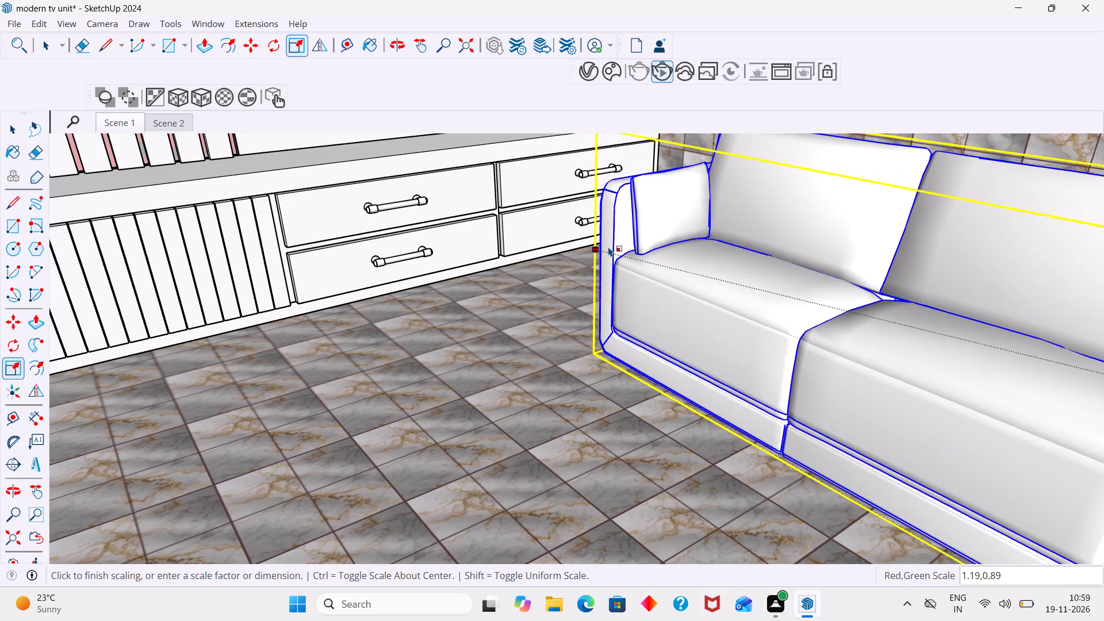
pyautogui.click(596, 225)
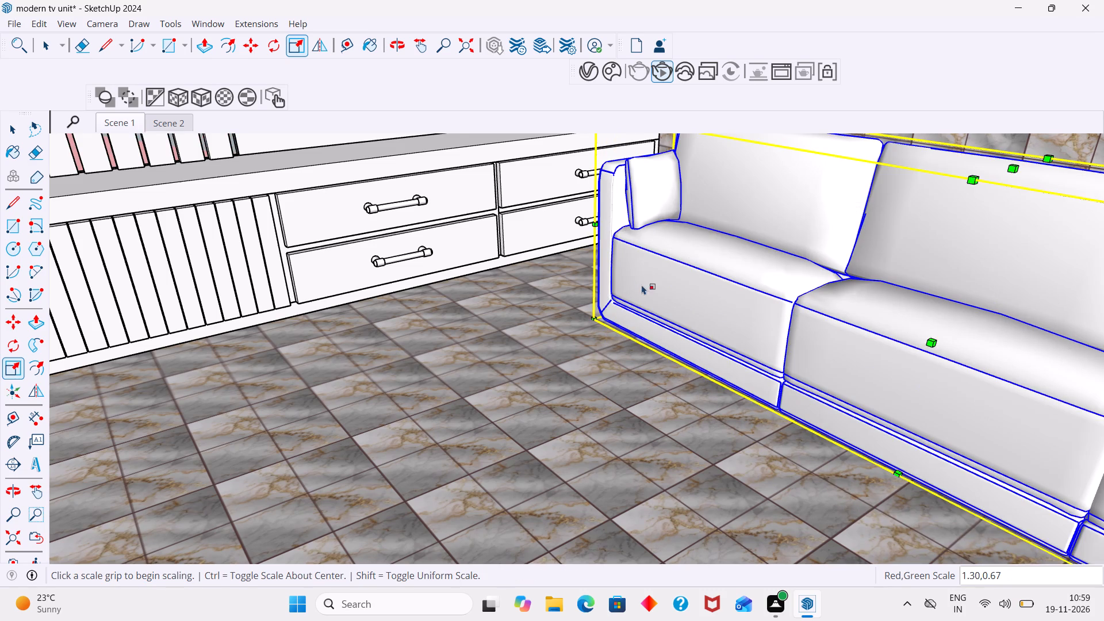
pyautogui.scroll(-12, 648, 305)
pyautogui.press('space')
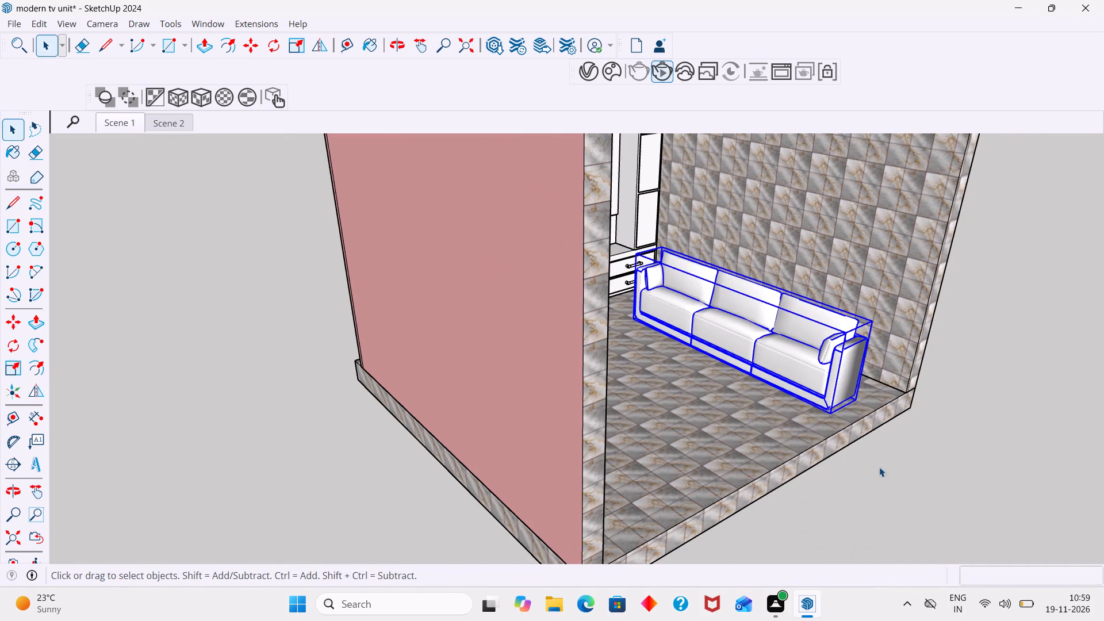
pyautogui.click(896, 470)
# Deepen the sofa's seat by scaling its front to about 2.24 along the green axis.
pyautogui.scroll(7, 800, 338)
pyautogui.scroll(-1, 800, 346)
pyautogui.scroll(3, 788, 374)
pyautogui.click(786, 375)
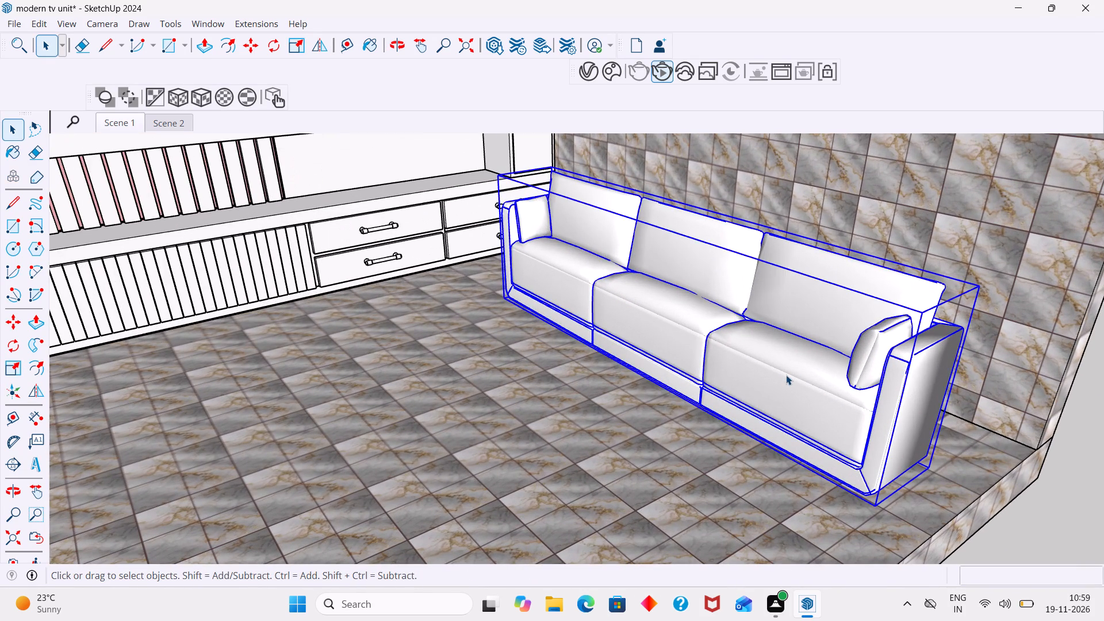
pyautogui.press('s')
pyautogui.click(641, 302)
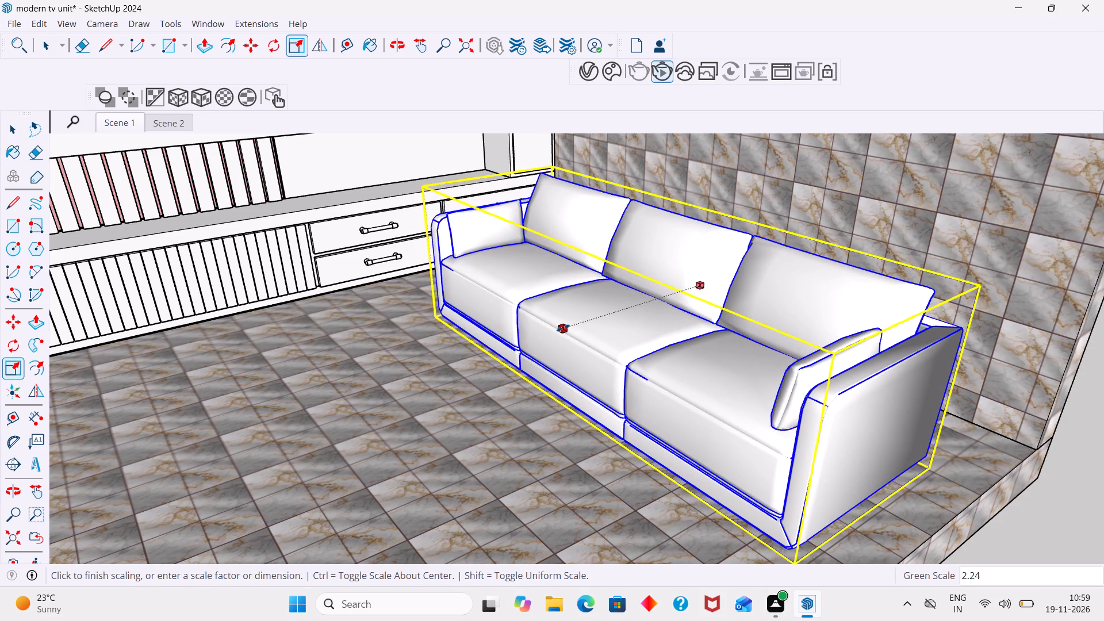
pyautogui.click(563, 328)
pyautogui.press('space')
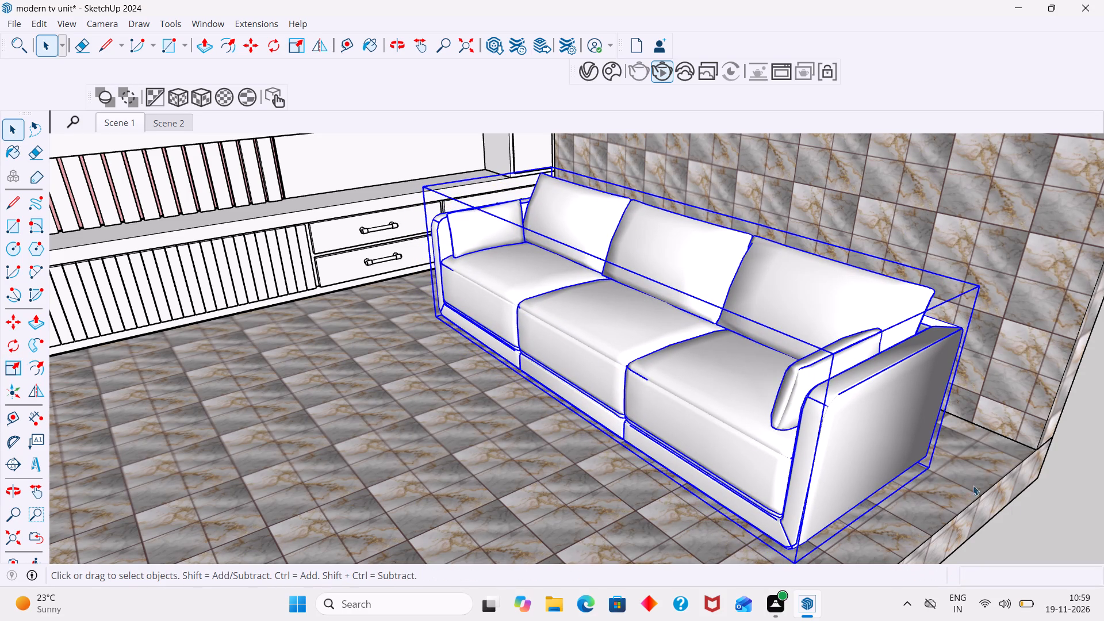
pyautogui.click(1024, 517)
pyautogui.scroll(-14, 843, 430)
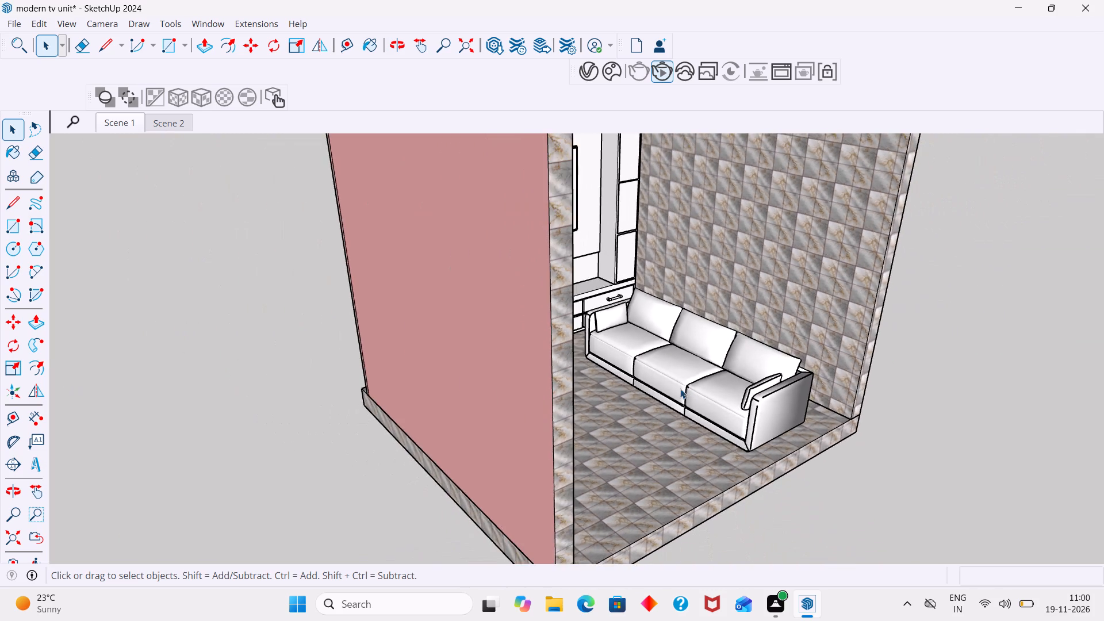
# Raise the sofa's height by scaling it to about 1.33 along the blue axis.
pyautogui.moveTo(679, 389); pyautogui.dragTo(568, 367, button='middle')
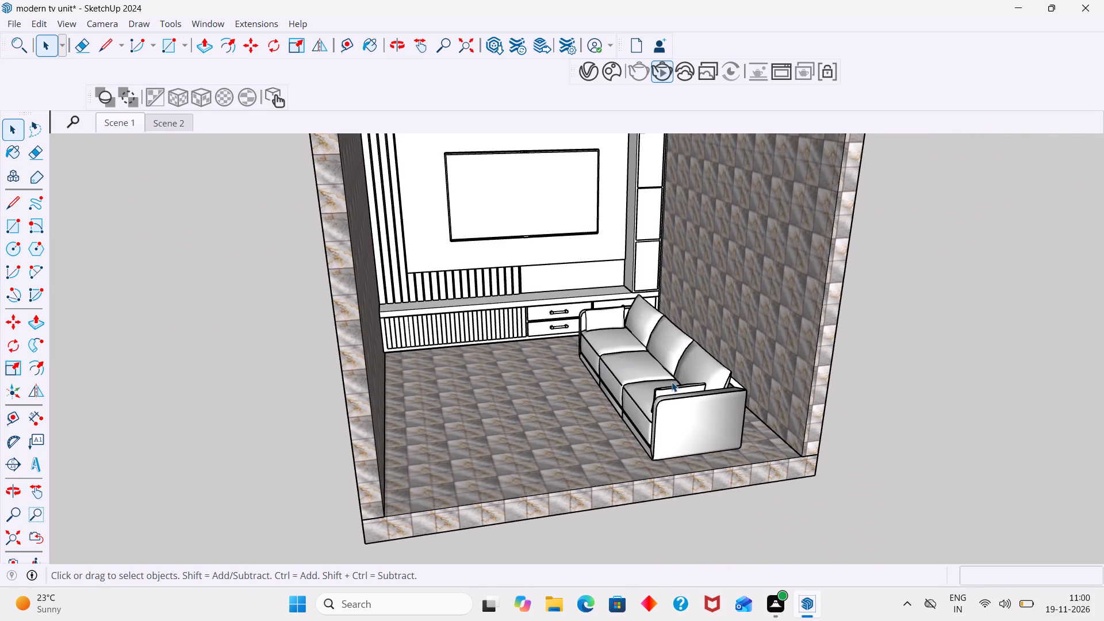
pyautogui.scroll(14, 670, 385)
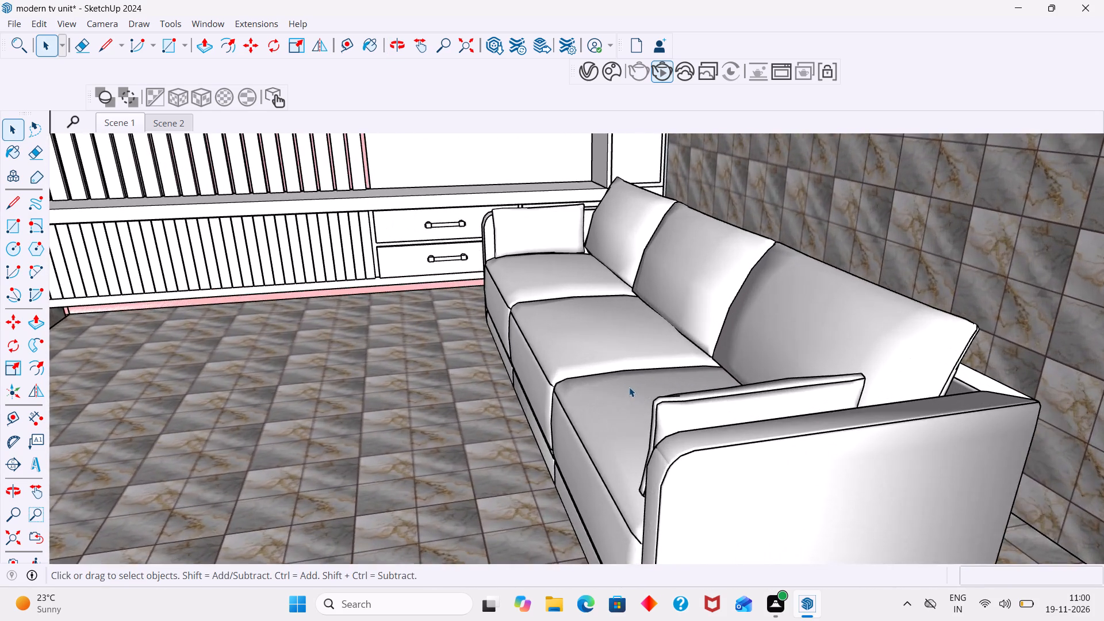
pyautogui.moveTo(628, 391); pyautogui.dragTo(713, 398, button='middle')
pyautogui.scroll(-15, 700, 397)
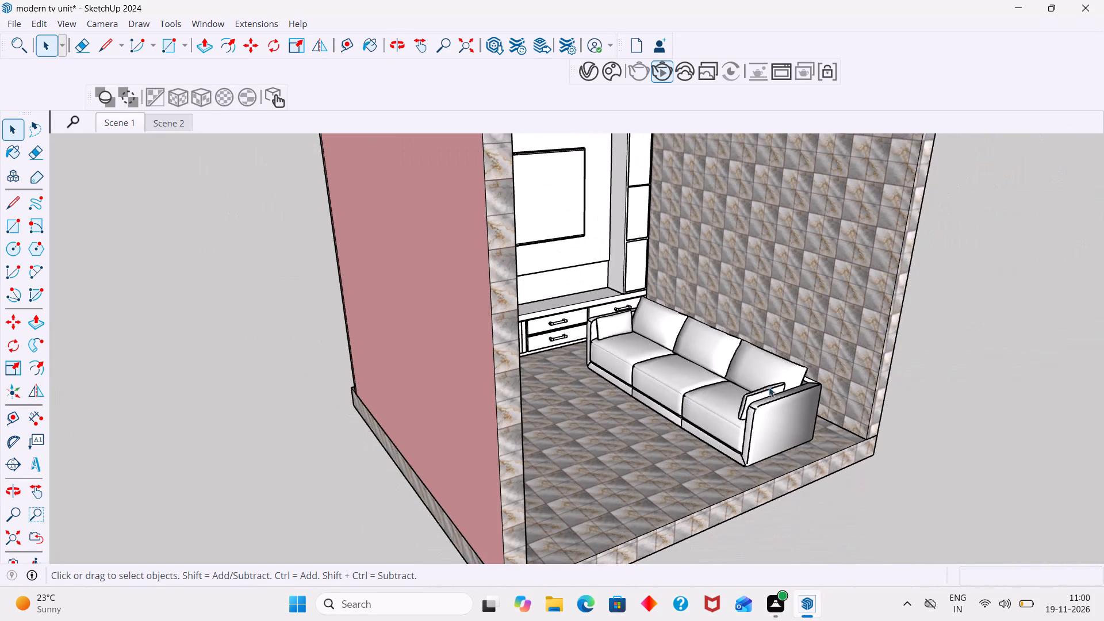
pyautogui.scroll(5, 770, 386)
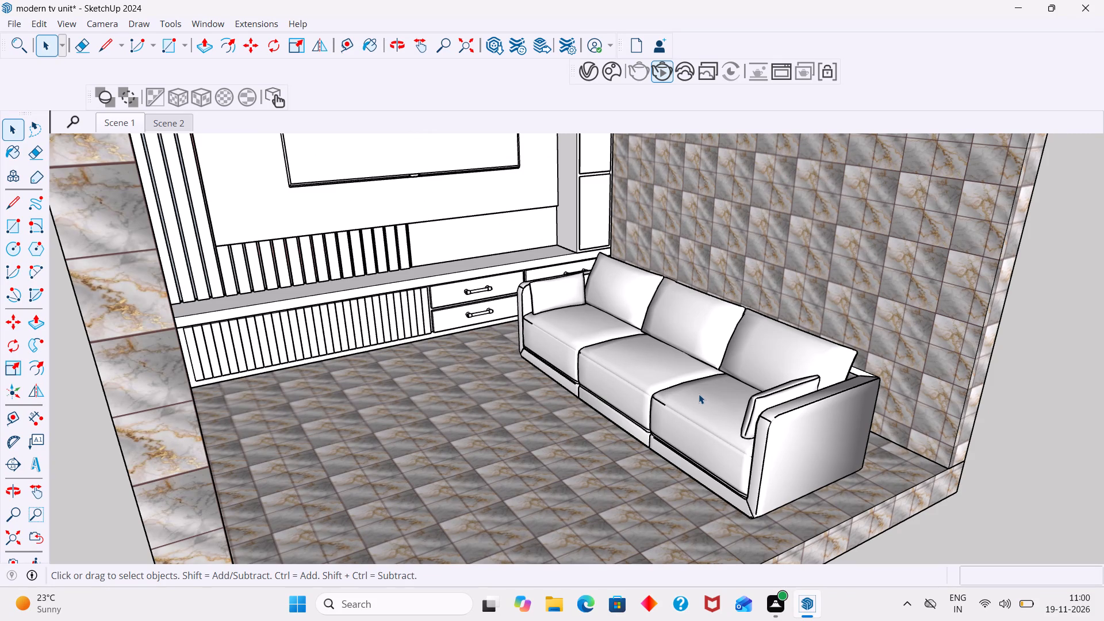
pyautogui.click(701, 392)
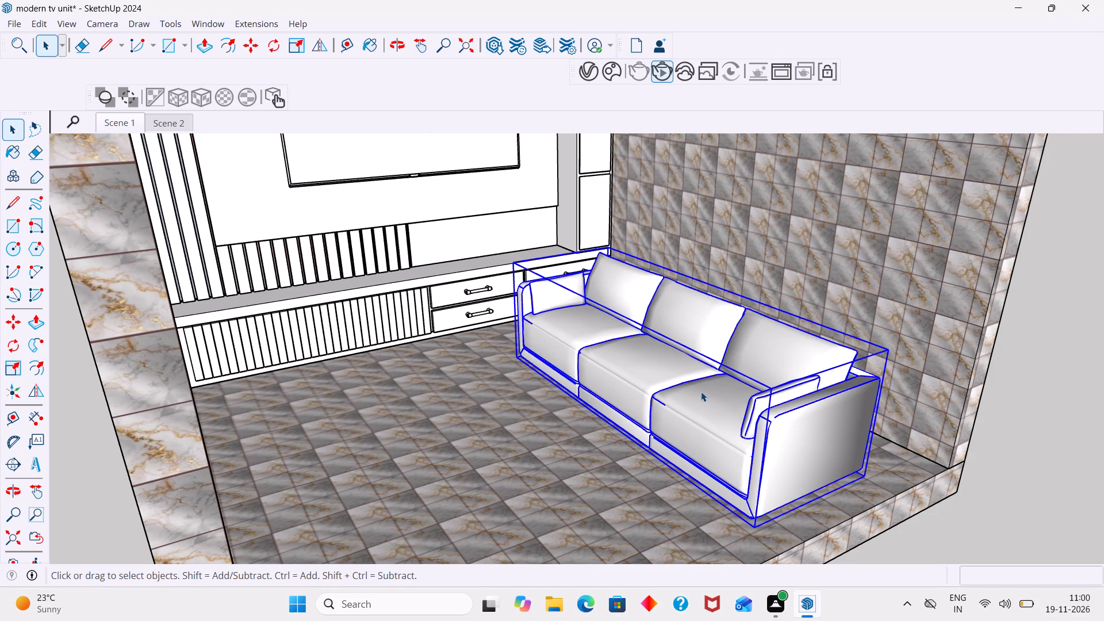
pyautogui.press('s')
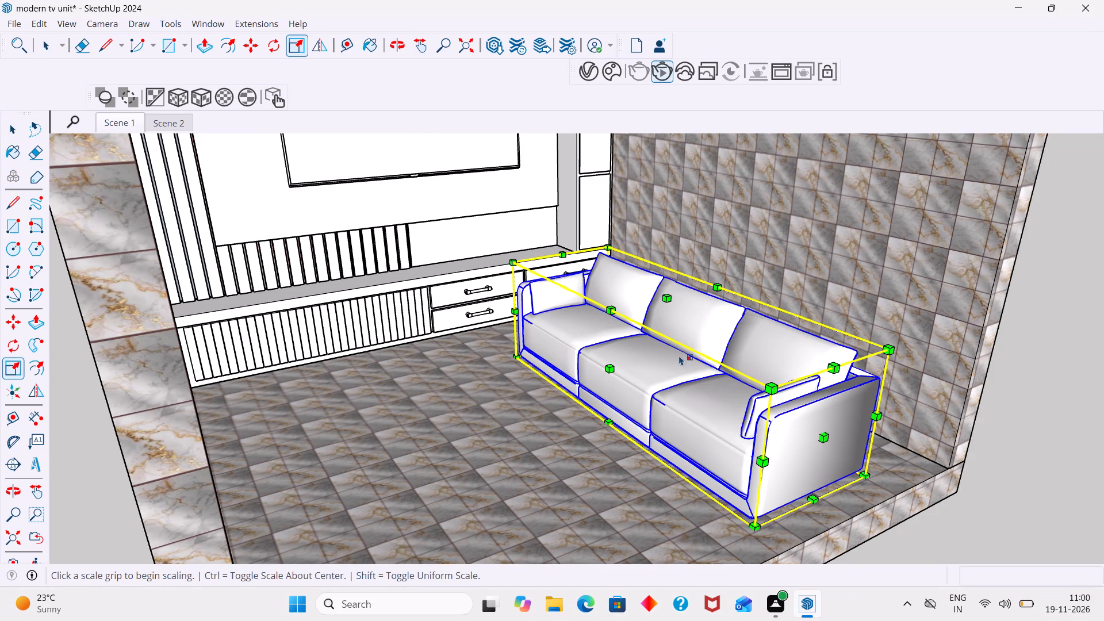
pyautogui.click(670, 298)
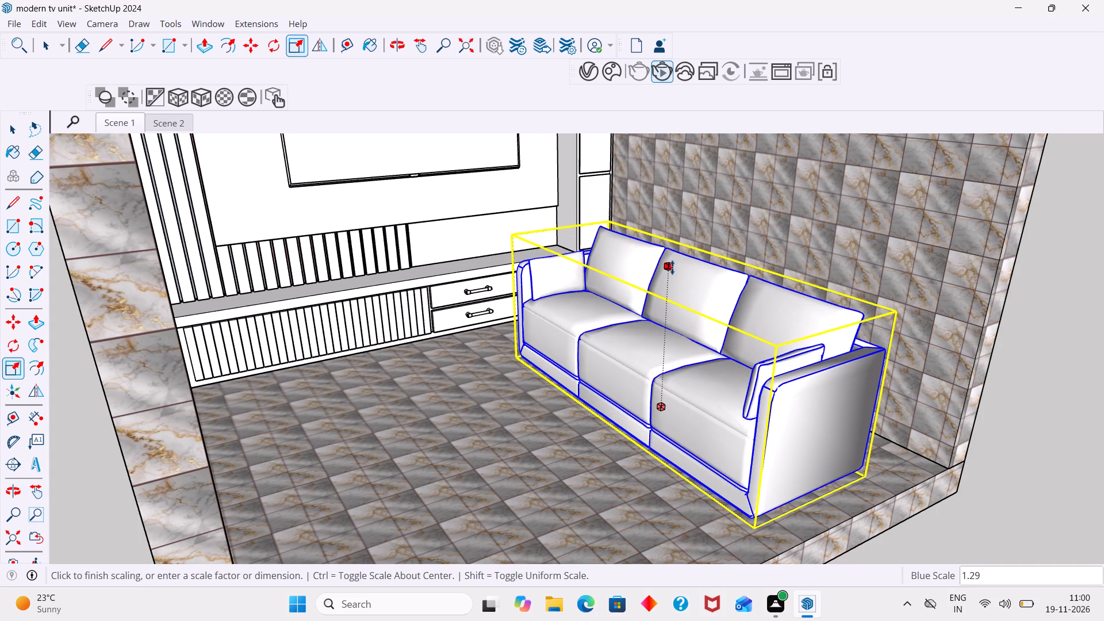
pyautogui.click(673, 260)
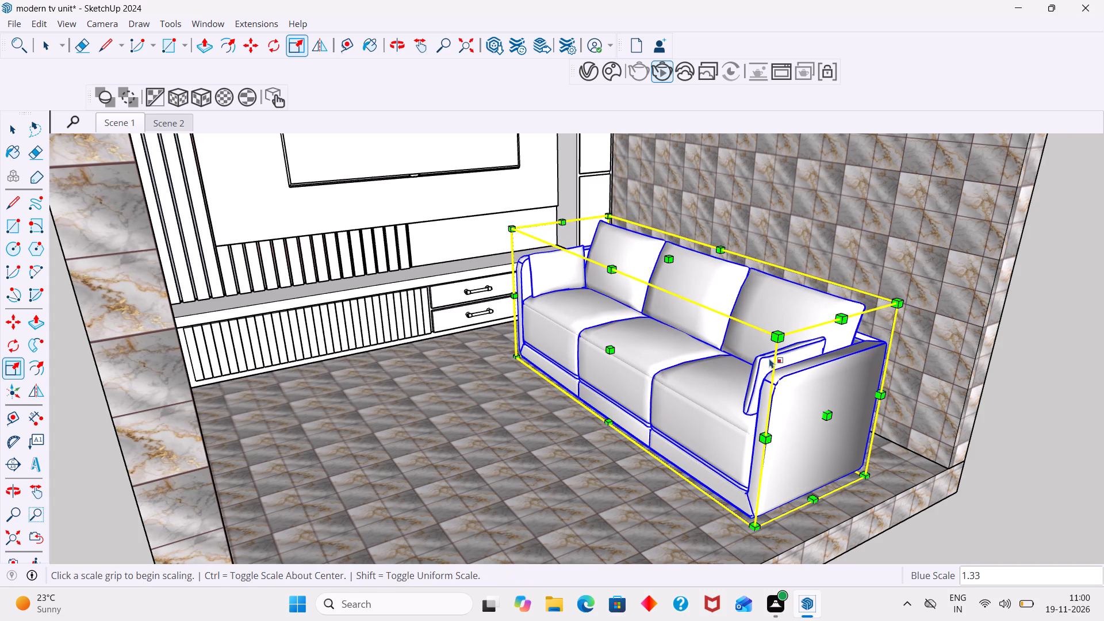
# Lengthen the sofa toward the room's open side by scaling it to about 1.07 along the red axis.
pyautogui.click(823, 417)
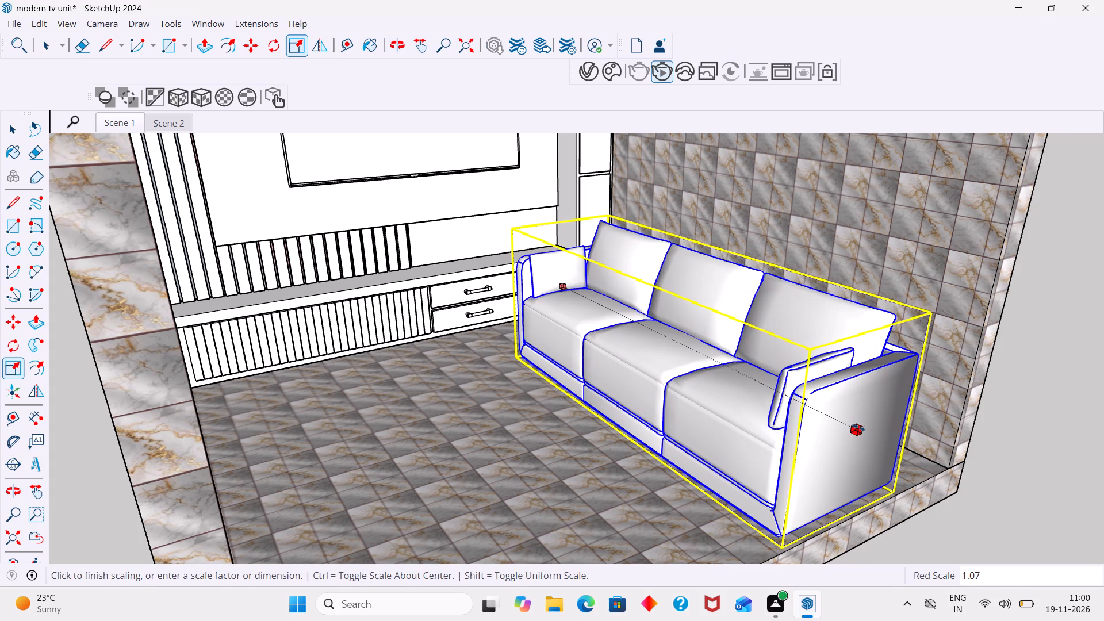
pyautogui.click(857, 427)
# Deepen the sofa toward the tiled wall behind it by scaling its lower back edge to about 1.22 green and 1.00 blue.
pyautogui.scroll(-1, 793, 352)
pyautogui.moveTo(778, 349); pyautogui.dragTo(673, 313, button='middle')
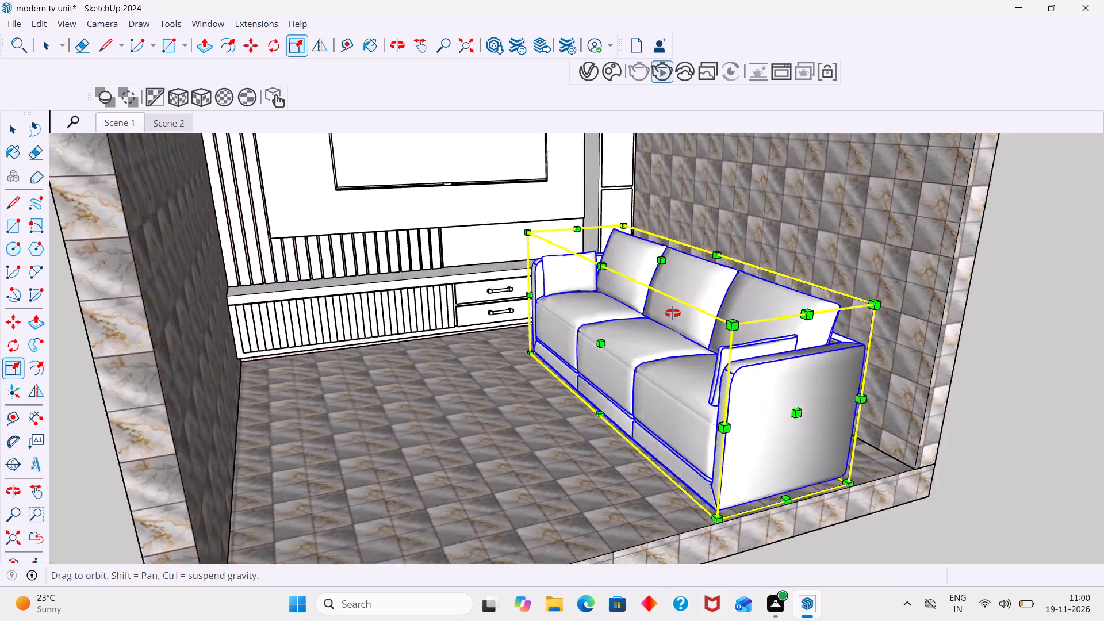
pyautogui.moveTo(673, 313); pyautogui.dragTo(558, 296, button='middle')
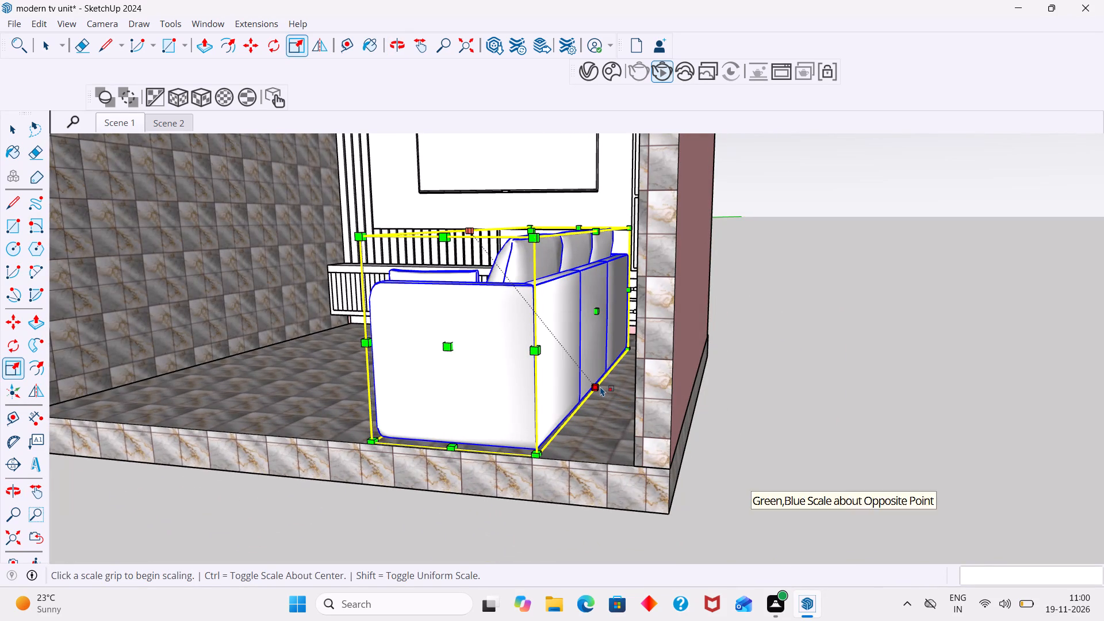
pyautogui.click(600, 386)
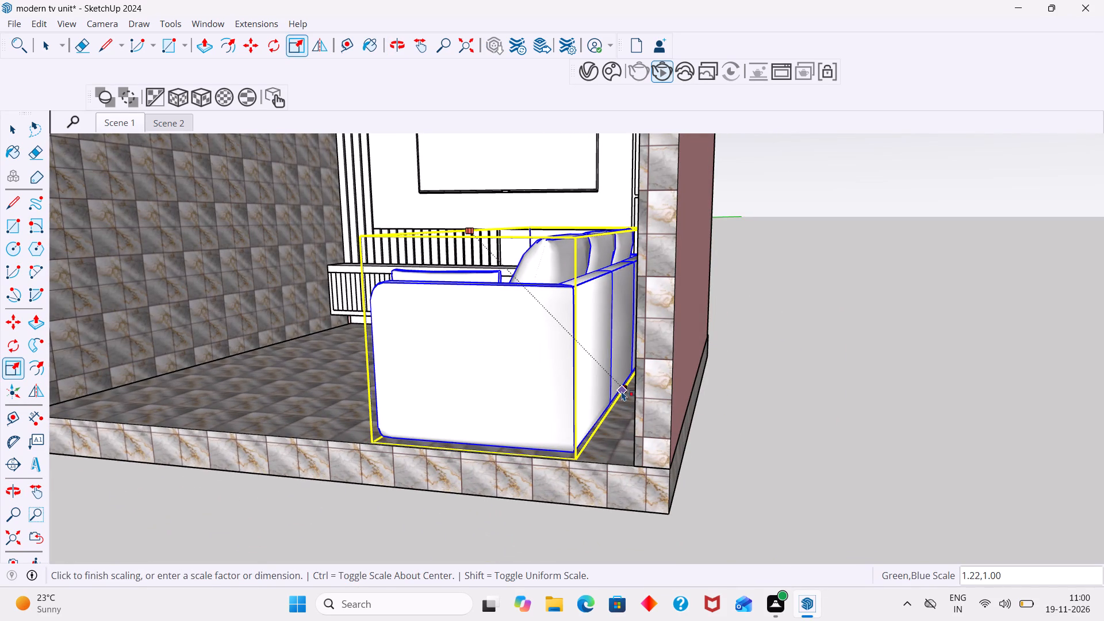
pyautogui.click(622, 391)
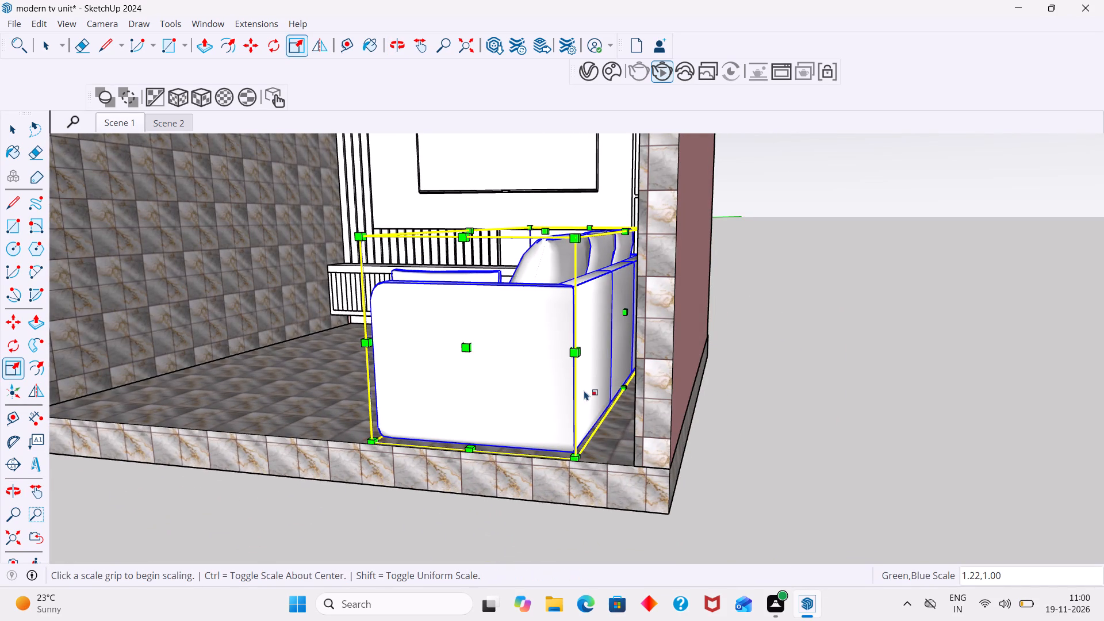
pyautogui.scroll(-9, 582, 388)
pyautogui.moveTo(553, 397); pyautogui.dragTo(803, 463, button='middle')
pyautogui.press('space')
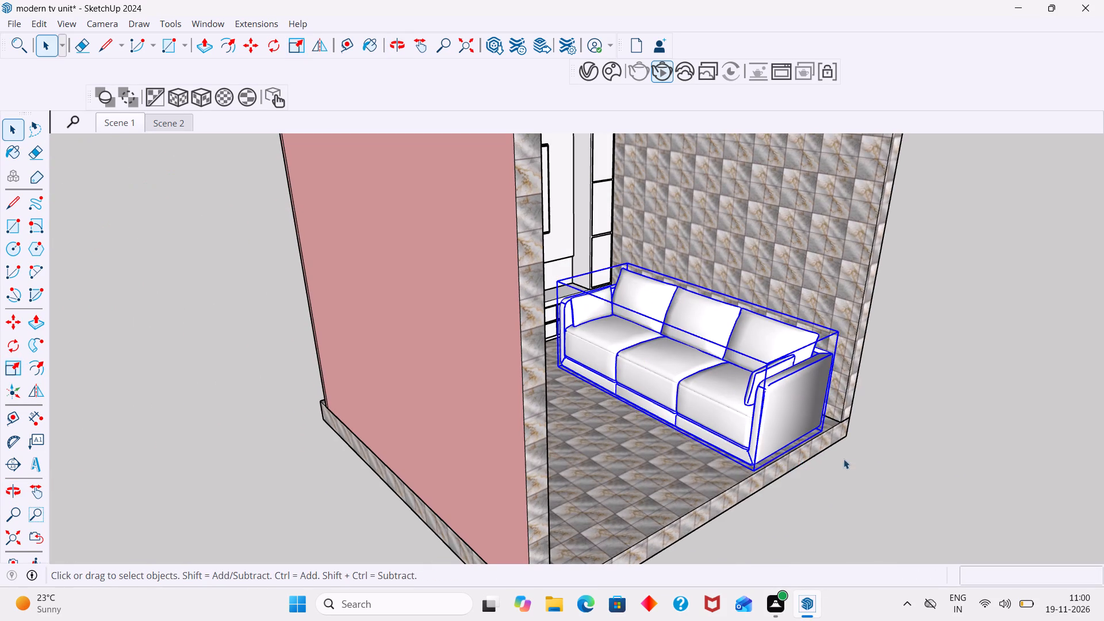
pyautogui.click(866, 473)
# Shorten the sofa from its armrest end at the room's open side by scaling it to about 0.94 along the red axis.
pyautogui.scroll(8, 689, 382)
pyautogui.moveTo(569, 378); pyautogui.dragTo(620, 522, button='middle')
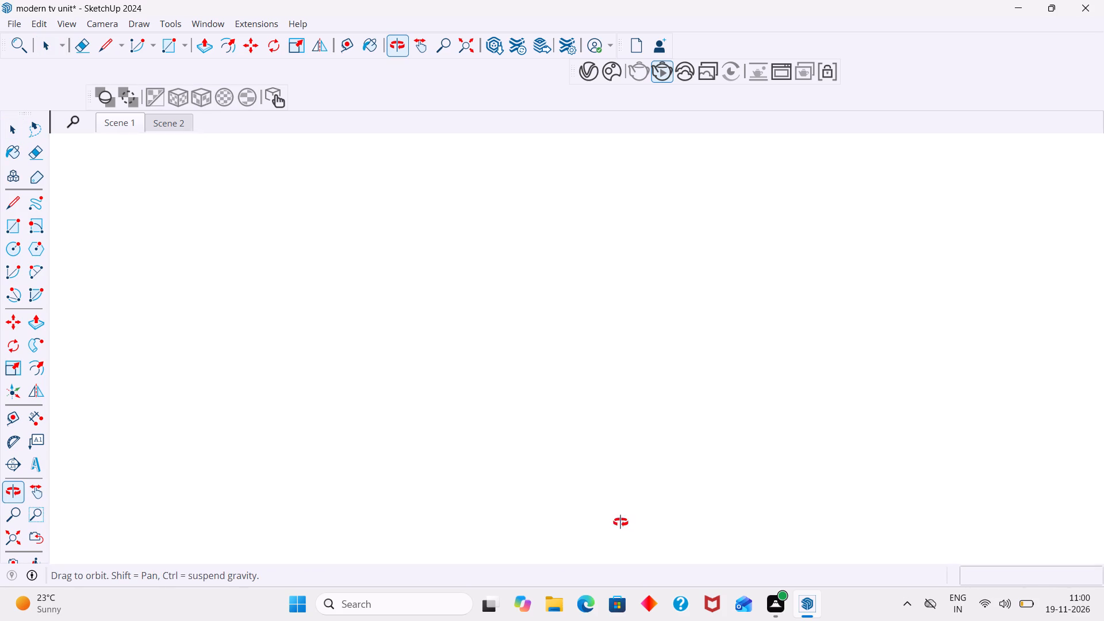
pyautogui.moveTo(620, 522); pyautogui.dragTo(566, 391, button='middle')
pyautogui.scroll(-2, 668, 394)
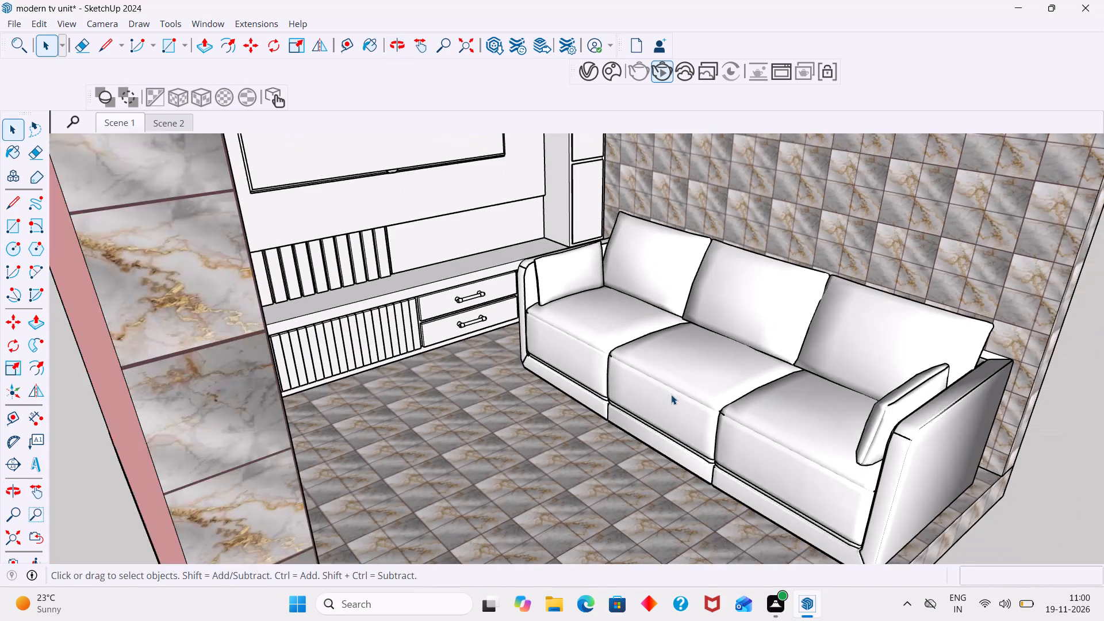
pyautogui.scroll(-4, 671, 394)
pyautogui.scroll(1, 771, 436)
pyautogui.moveTo(821, 461); pyautogui.dragTo(775, 412, button='middle')
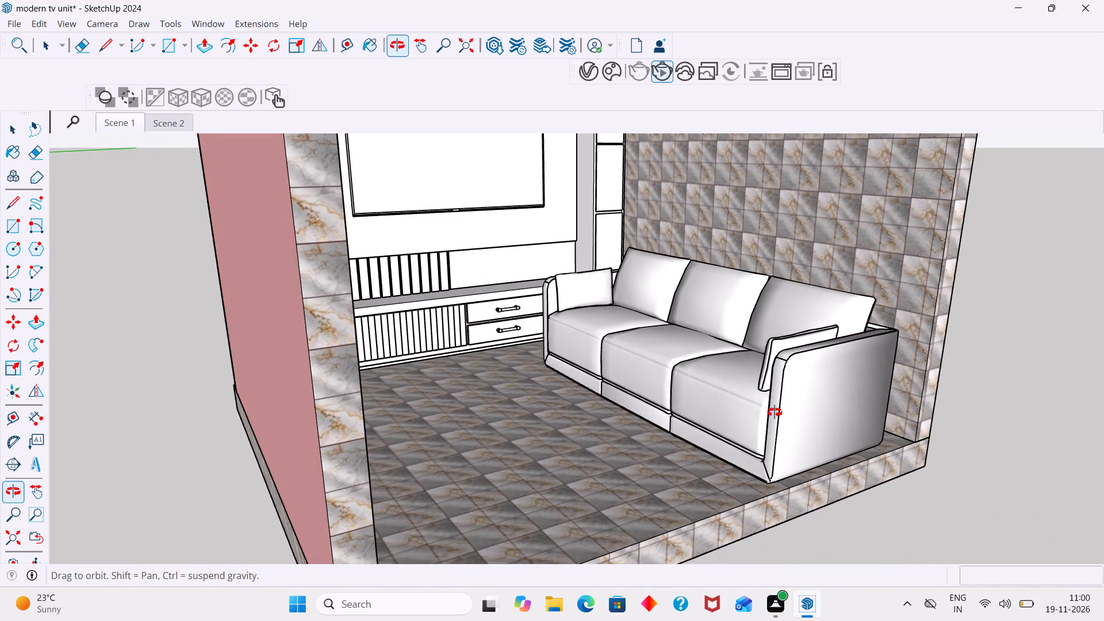
pyautogui.moveTo(775, 412); pyautogui.dragTo(743, 411, button='middle')
pyautogui.scroll(-1, 743, 410)
pyautogui.scroll(2, 737, 425)
pyautogui.click(737, 425)
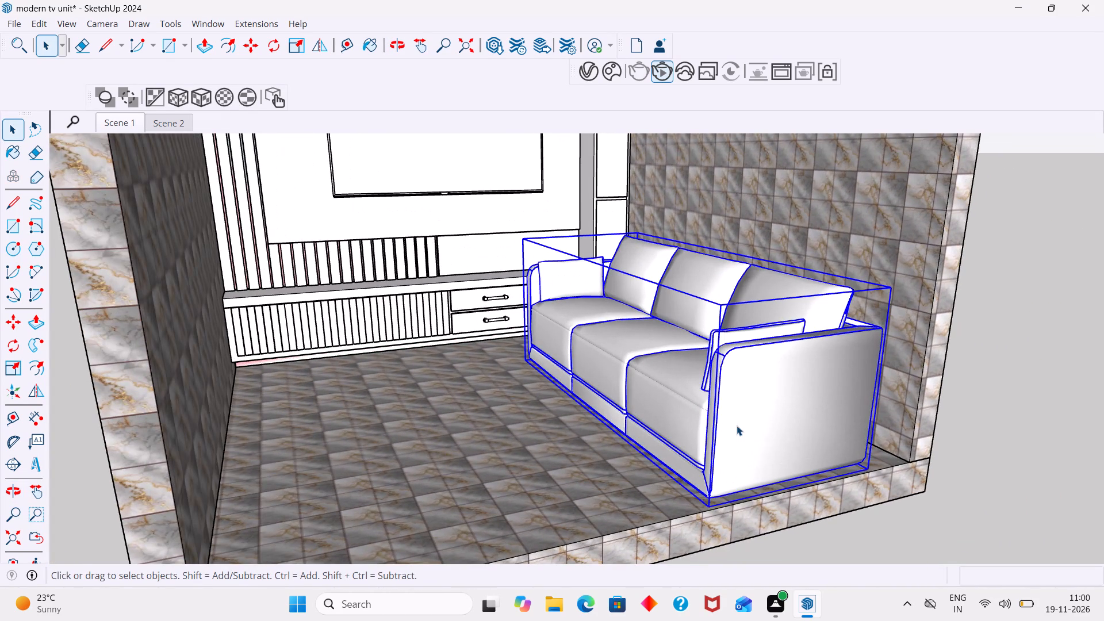
pyautogui.press('s')
pyautogui.click(799, 393)
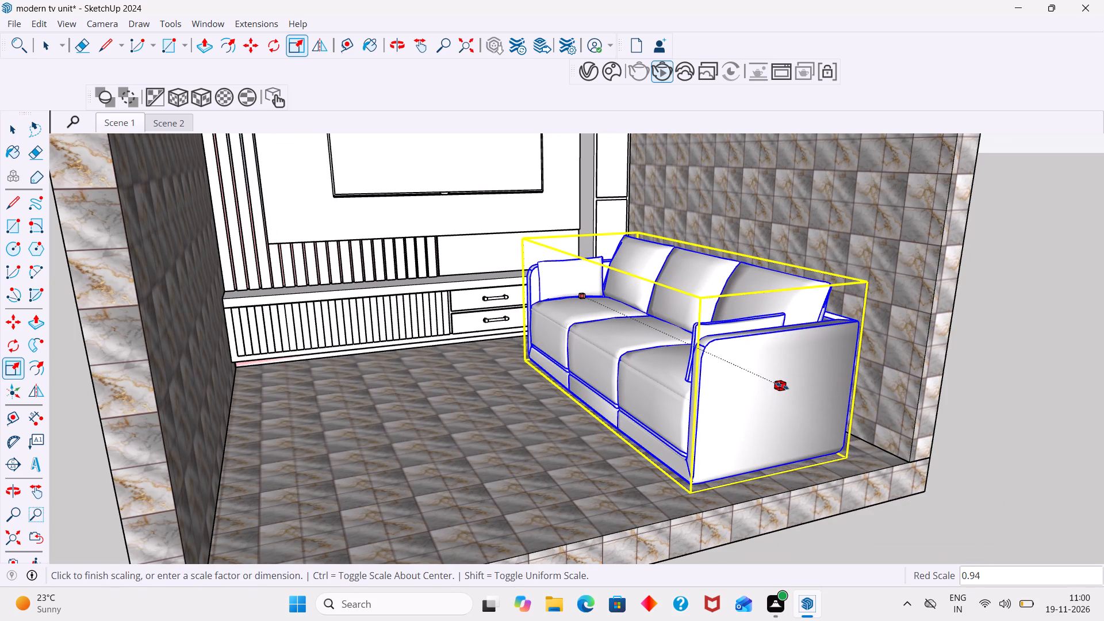
pyautogui.click(782, 386)
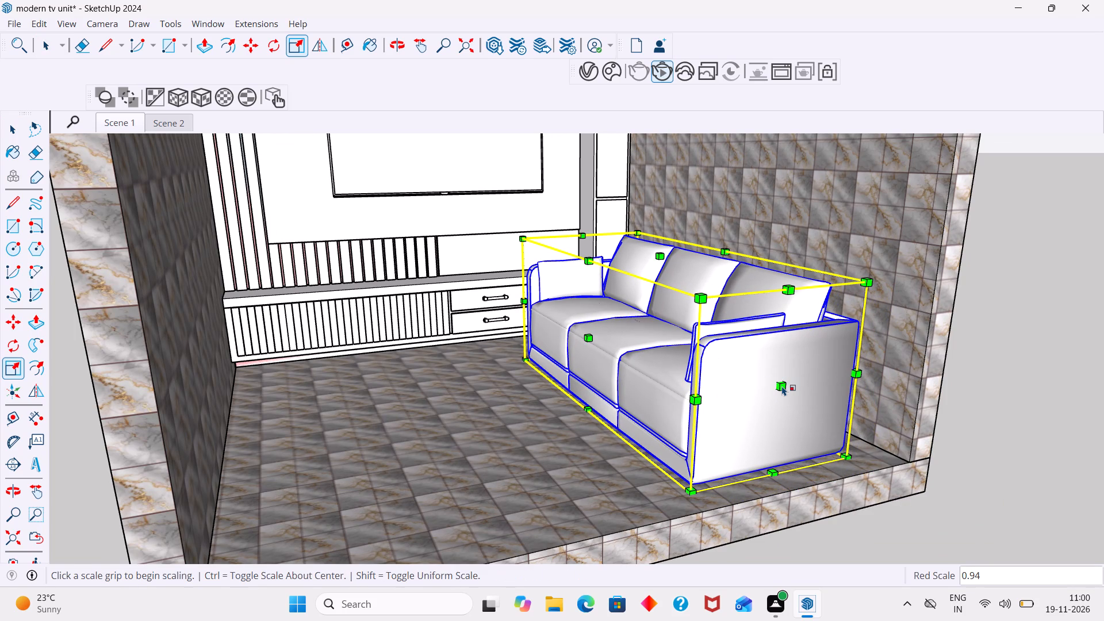
pyautogui.press('space')
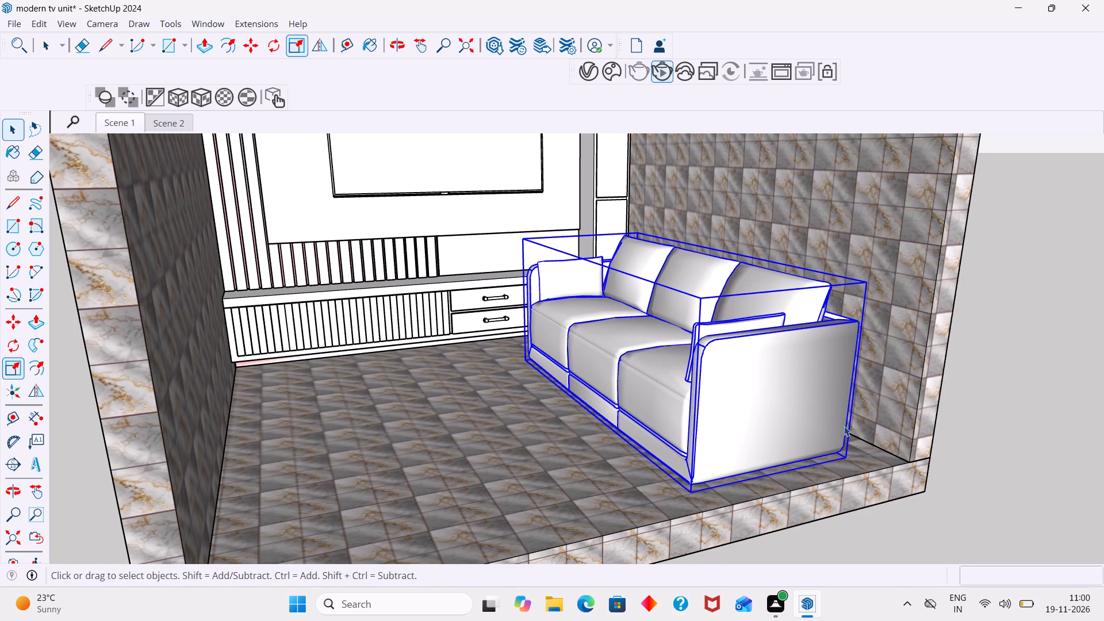
pyautogui.click(960, 482)
# Examine the resized sofa's fit and proportions inside the room, against the TV unit and the tiled side wall.
pyautogui.scroll(-5, 793, 338)
pyautogui.moveTo(834, 350); pyautogui.dragTo(738, 331, button='middle')
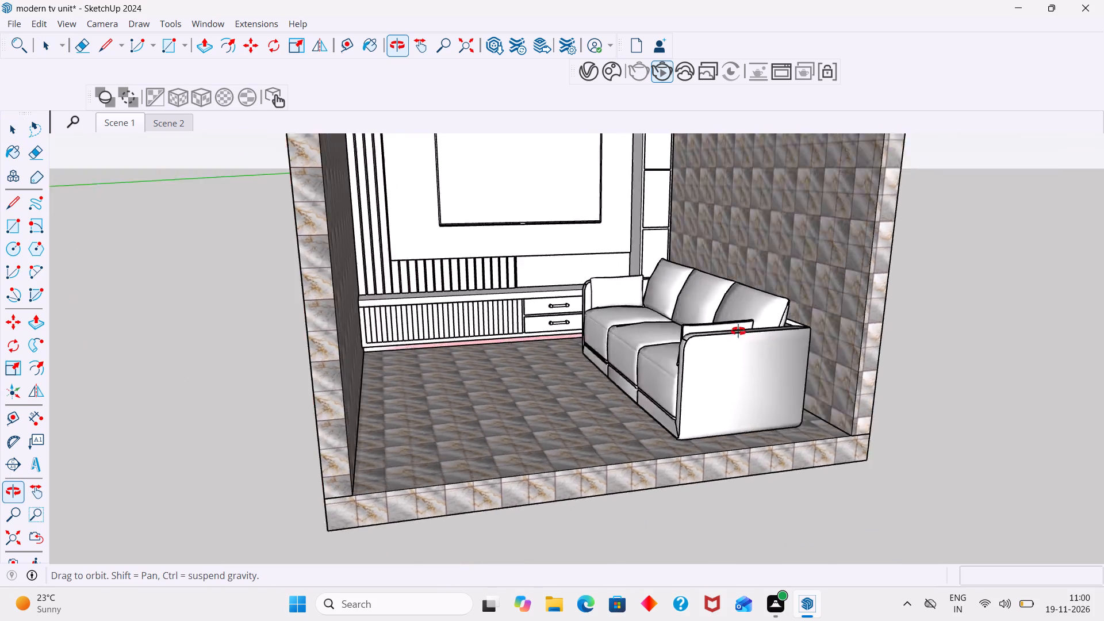
pyautogui.moveTo(738, 331); pyautogui.dragTo(821, 349, button='middle')
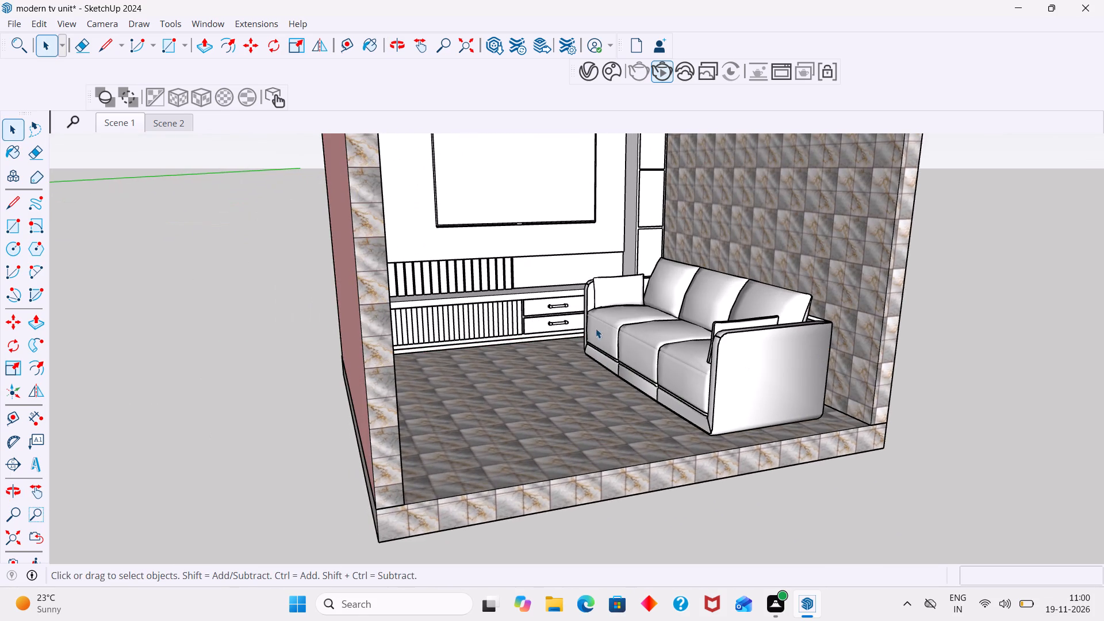
pyautogui.scroll(-10, 609, 310)
pyautogui.moveTo(602, 329); pyautogui.dragTo(466, 339, button='middle')
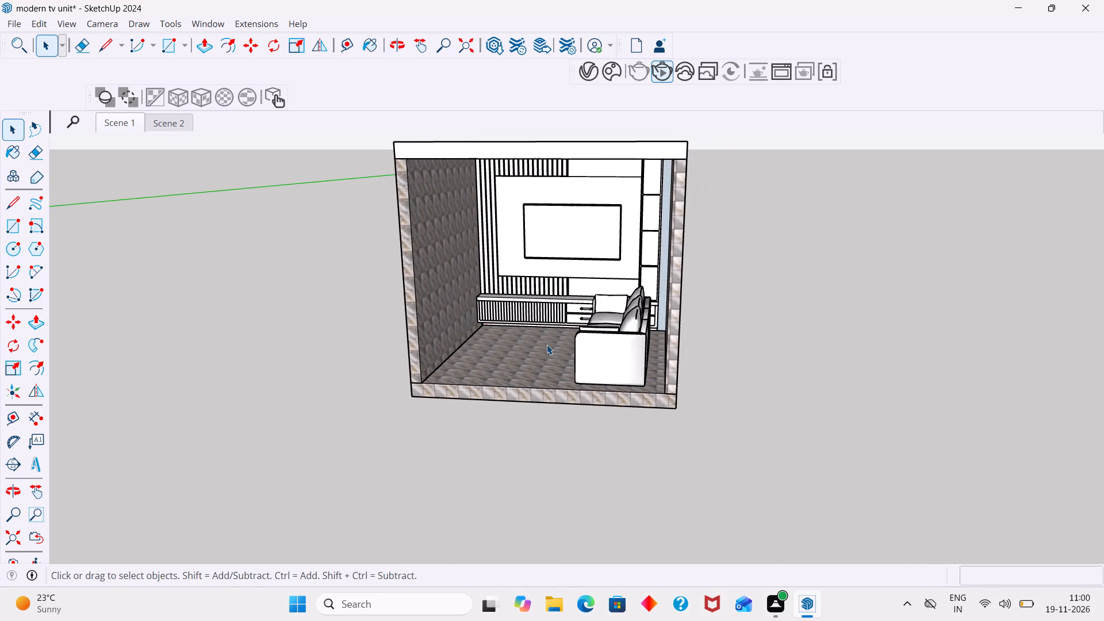
pyautogui.scroll(6, 604, 302)
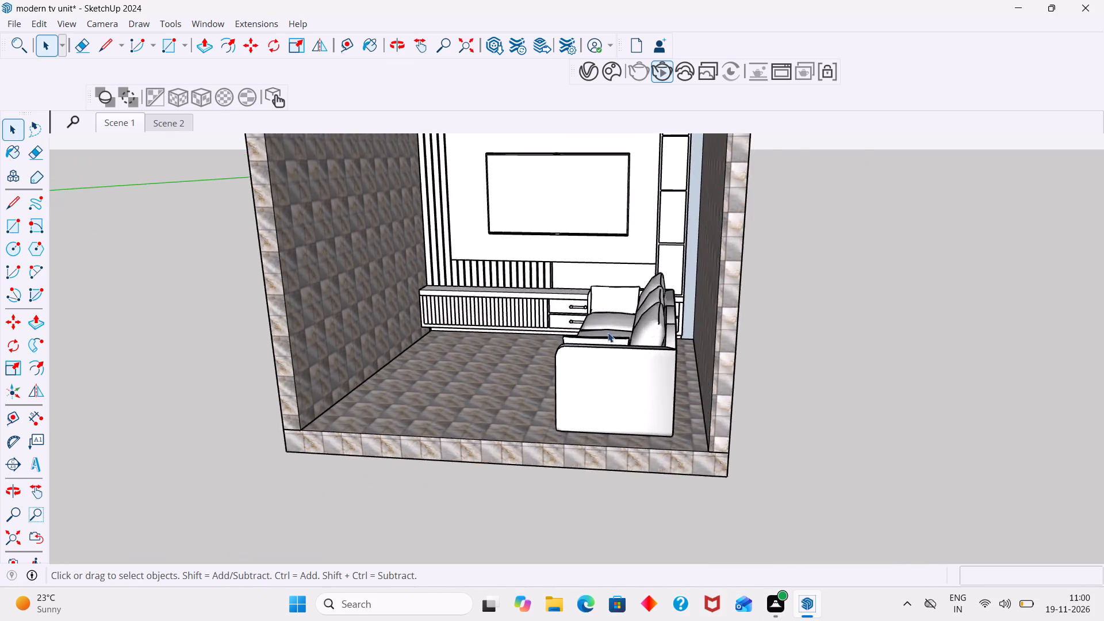
pyautogui.scroll(2, 608, 332)
pyautogui.moveTo(625, 336); pyautogui.dragTo(776, 321, button='middle')
pyautogui.scroll(8, 775, 321)
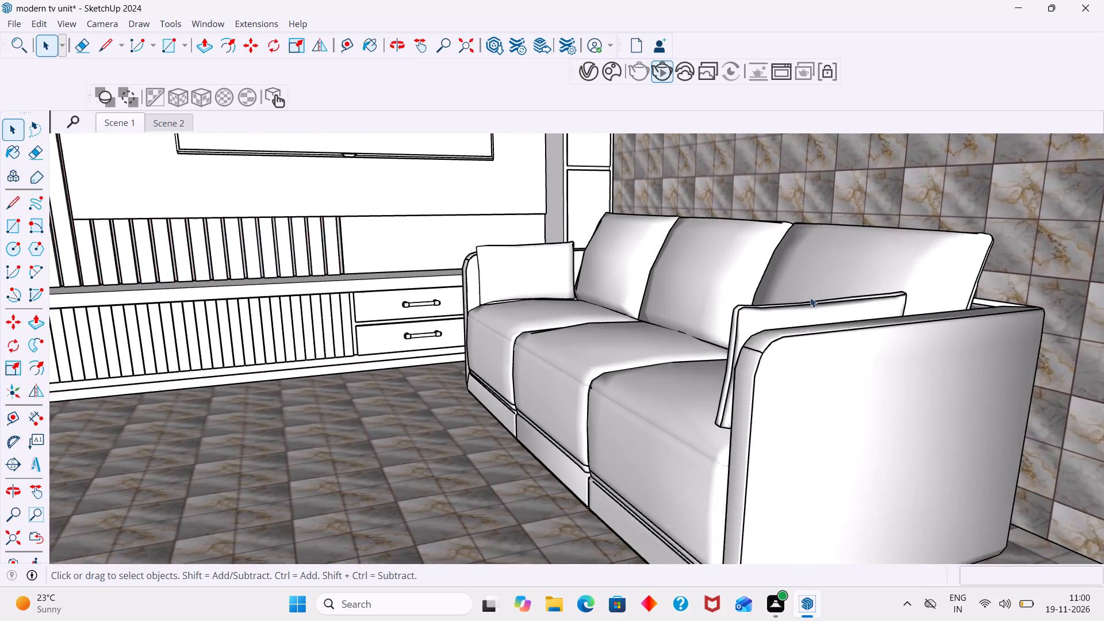
pyautogui.scroll(5, 810, 297)
pyautogui.scroll(-20, 788, 301)
pyautogui.scroll(-8, 788, 301)
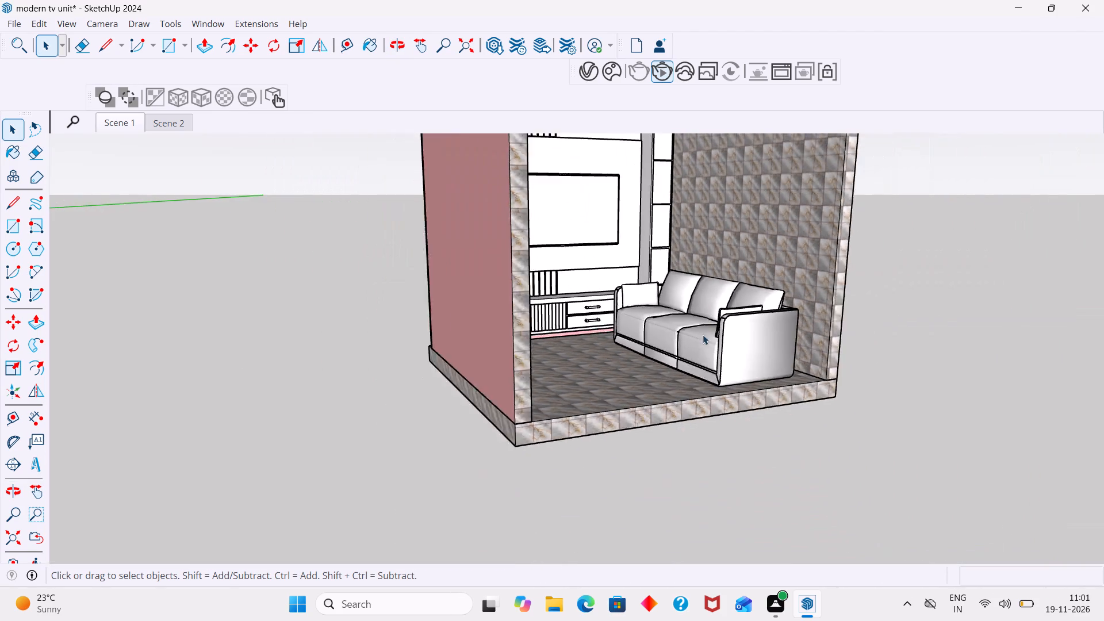
pyautogui.scroll(-2, 703, 335)
pyautogui.moveTo(729, 356); pyautogui.dragTo(680, 370, button='middle')
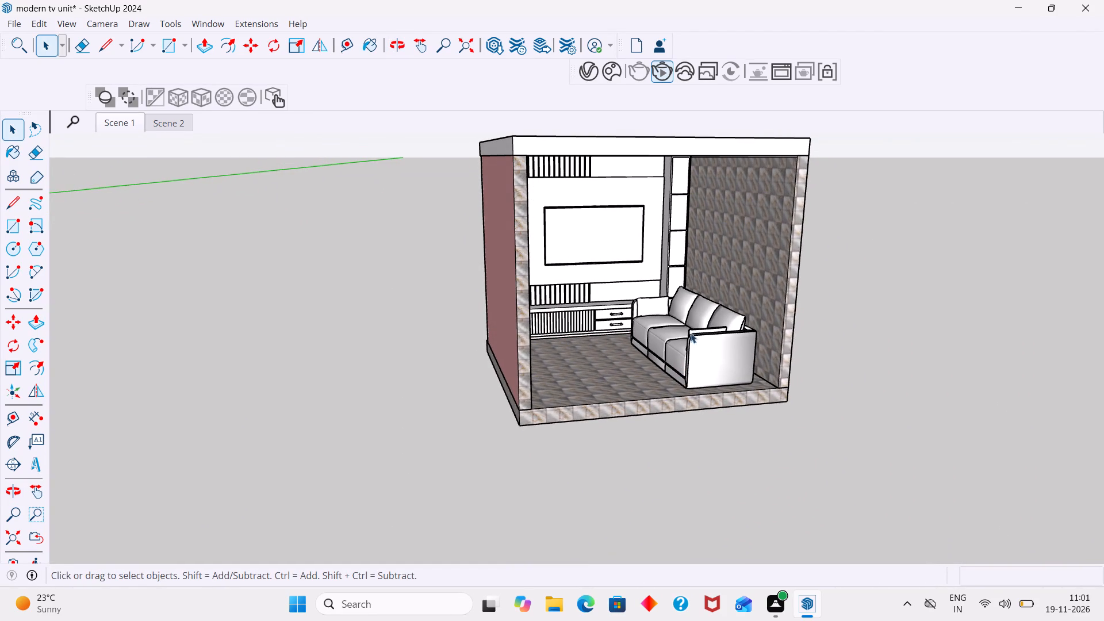
pyautogui.scroll(5, 686, 335)
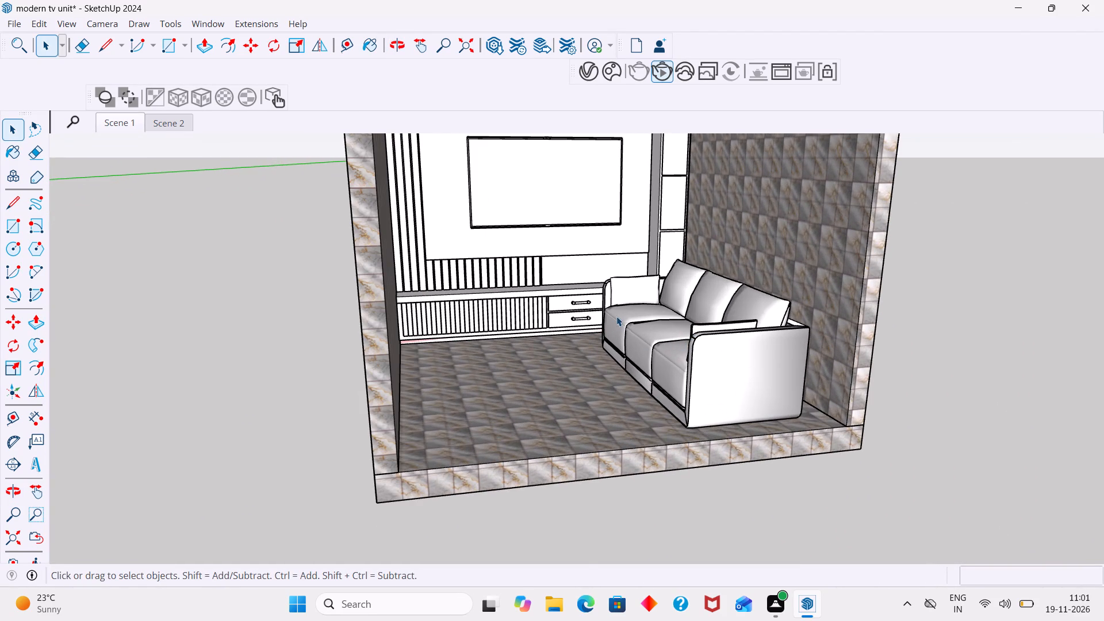
pyautogui.scroll(3, 616, 316)
pyautogui.scroll(-12, 603, 316)
pyautogui.scroll(-1, 675, 335)
pyautogui.moveTo(675, 335); pyautogui.dragTo(666, 339, button='middle')
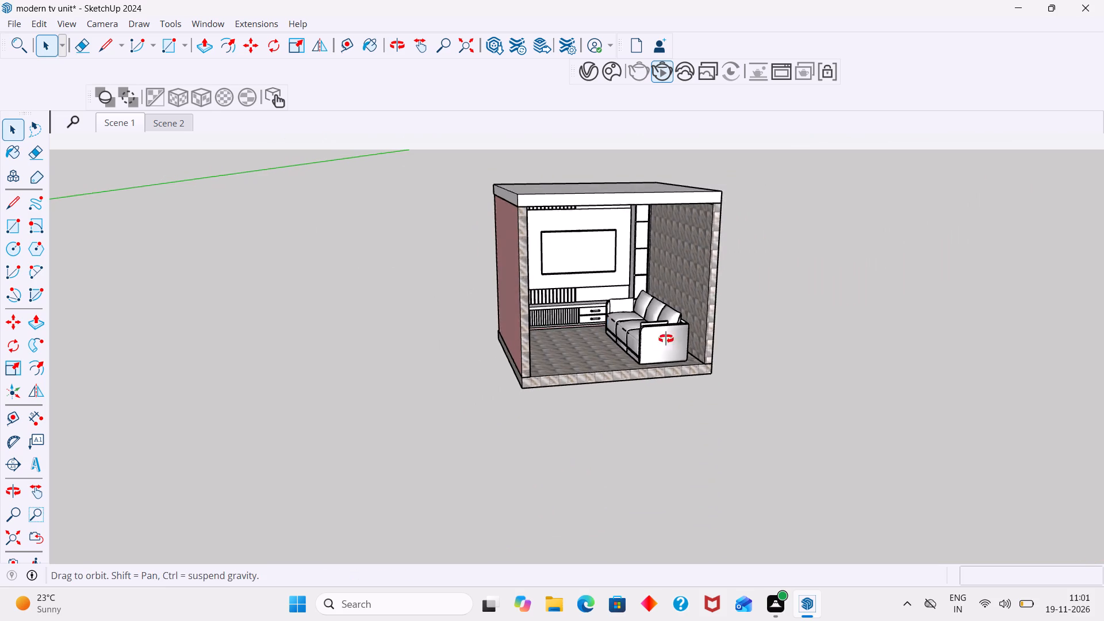
pyautogui.moveTo(666, 339); pyautogui.dragTo(609, 342, button='middle')
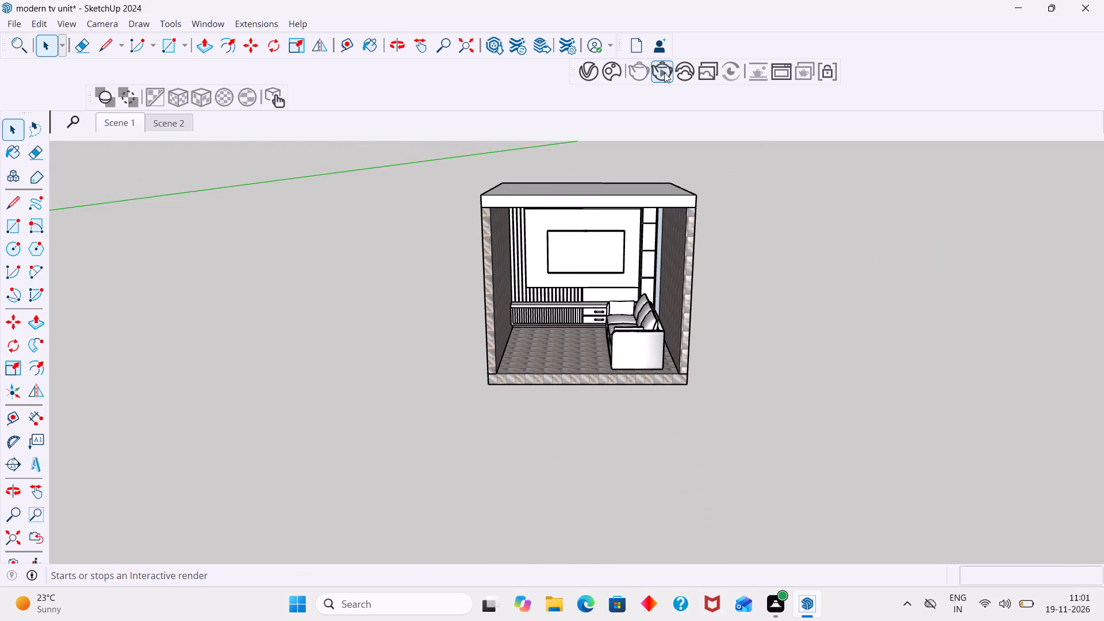
# Restart the V-Ray interactive render and examine the sofa and room in the frame buffer.
pyautogui.click(664, 72)
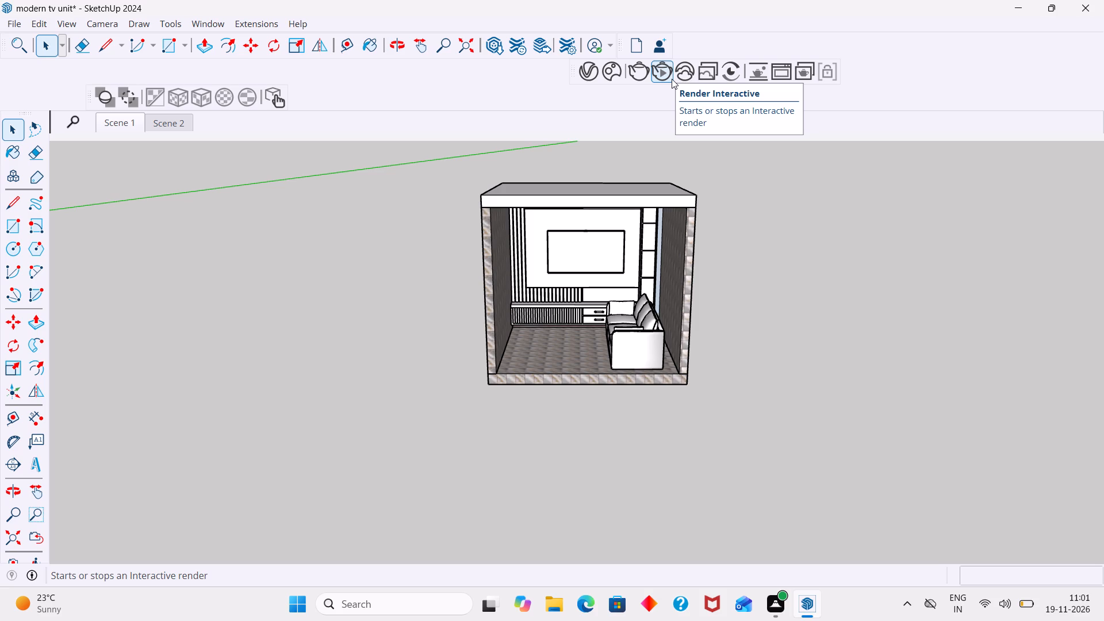
pyautogui.doubleClick(661, 71)
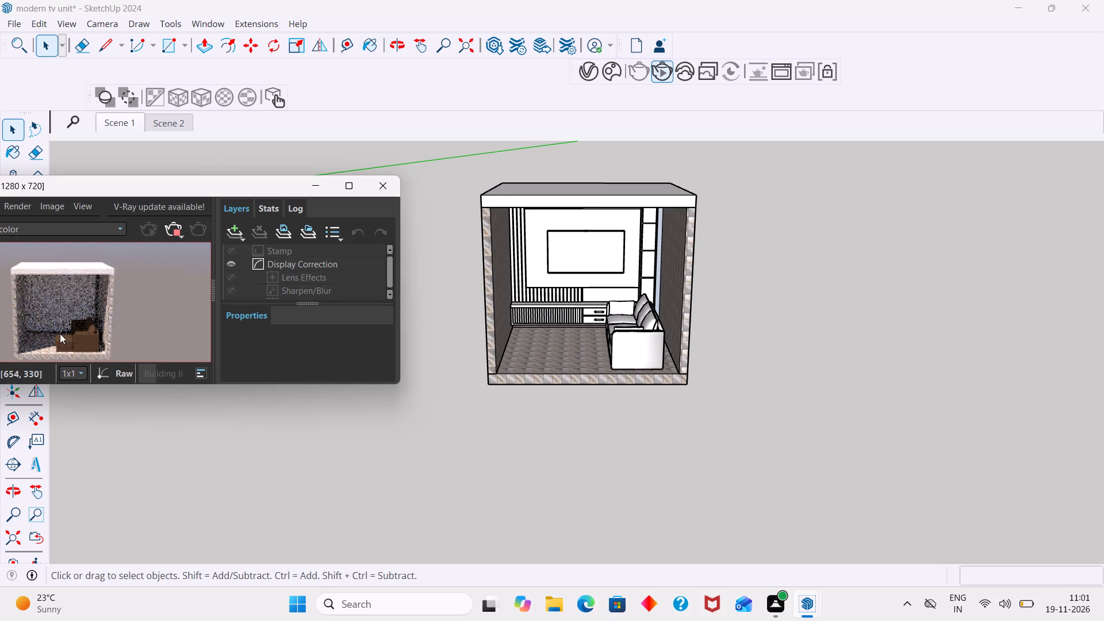
pyautogui.scroll(2, 73, 338)
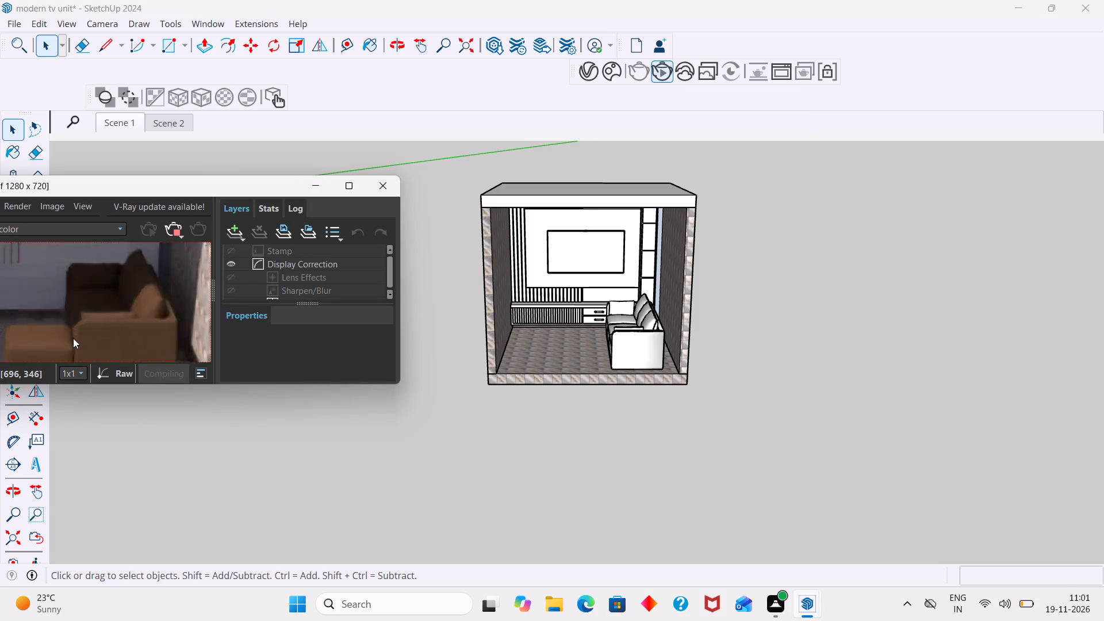
pyautogui.scroll(2, 73, 338)
pyautogui.scroll(-4, 76, 339)
pyautogui.moveTo(81, 339); pyautogui.dragTo(141, 344, button='middle')
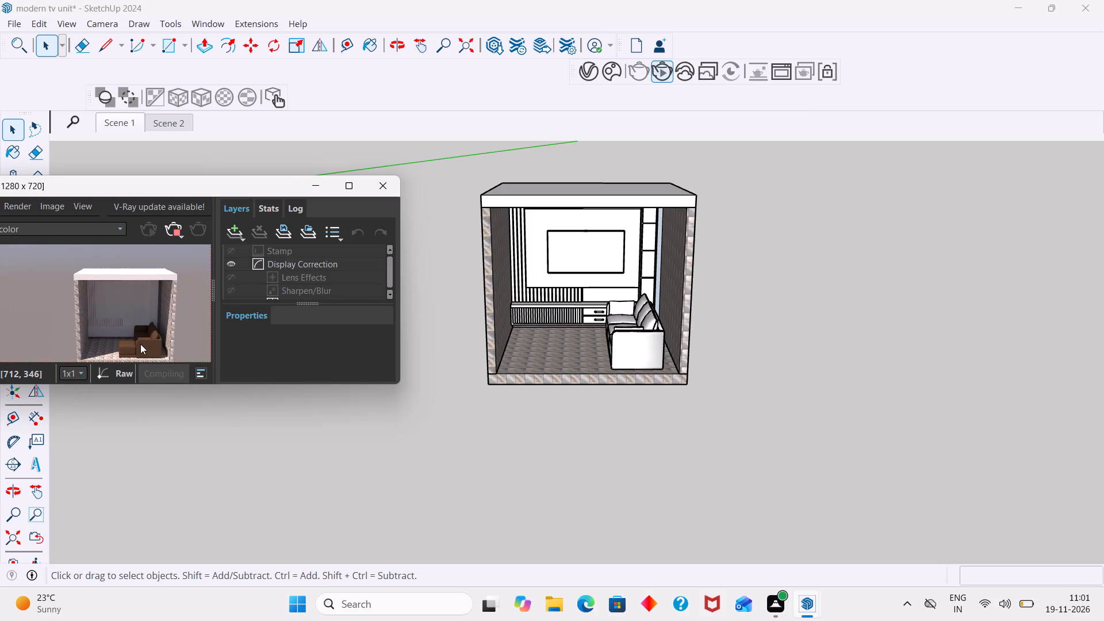
# Examine the sofa against the tiled side wall in the interactive render from an angled view, and close the frame buffer.
pyautogui.scroll(1, 140, 344)
pyautogui.scroll(-1, 140, 344)
pyautogui.moveTo(492, 426); pyautogui.dragTo(610, 441, button='middle')
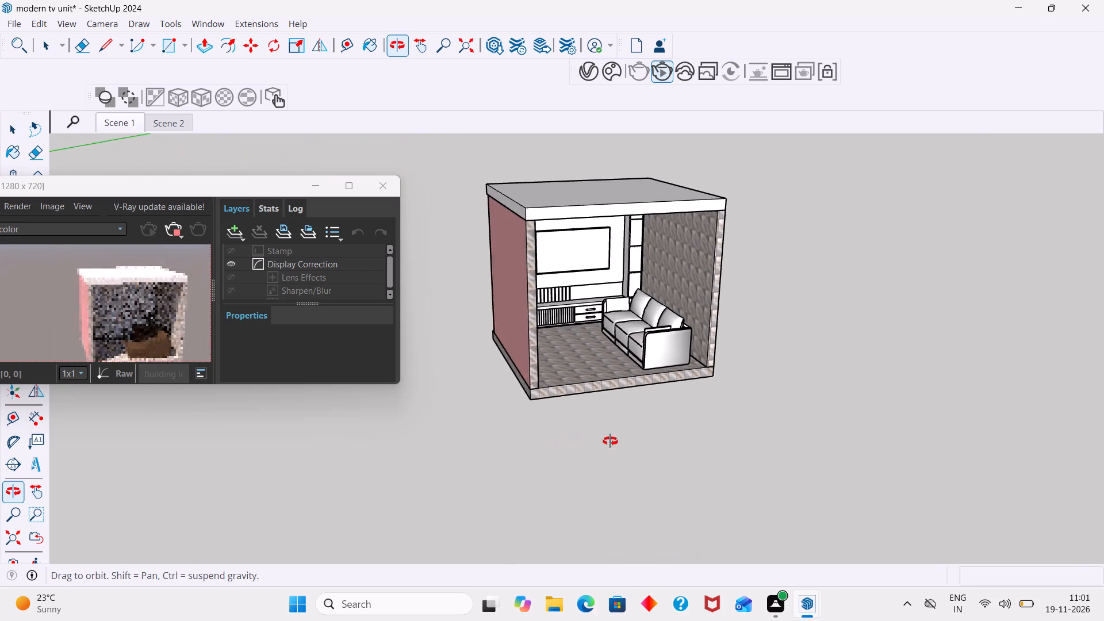
pyautogui.moveTo(610, 441); pyautogui.dragTo(647, 437, button='middle')
pyautogui.scroll(1, 140, 350)
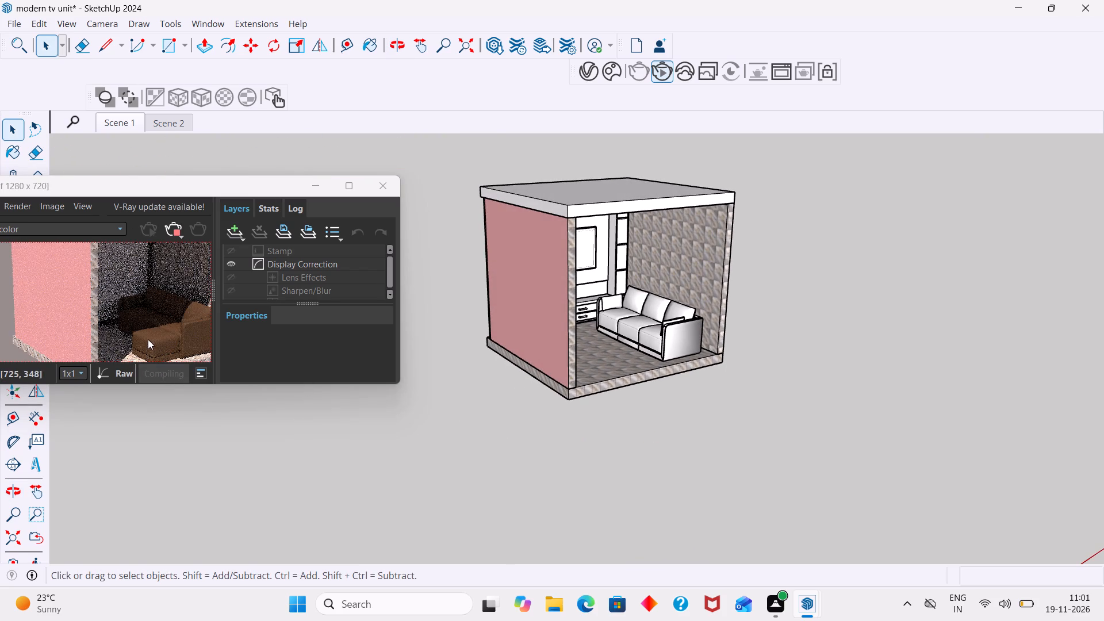
pyautogui.scroll(2, 145, 327)
pyautogui.scroll(-2, 145, 327)
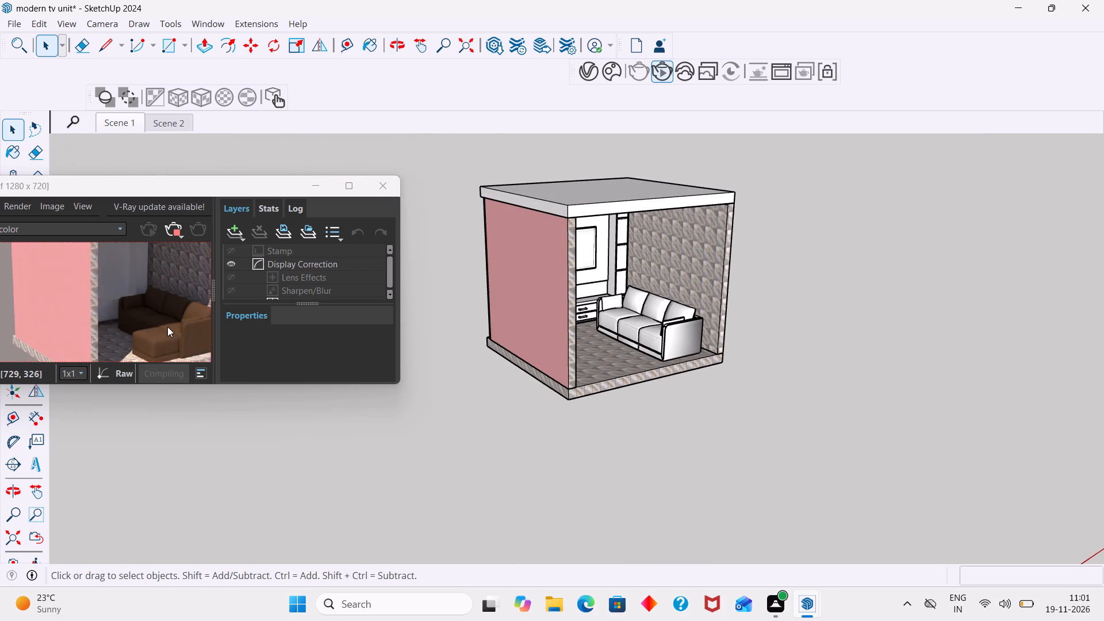
pyautogui.scroll(-1, 182, 327)
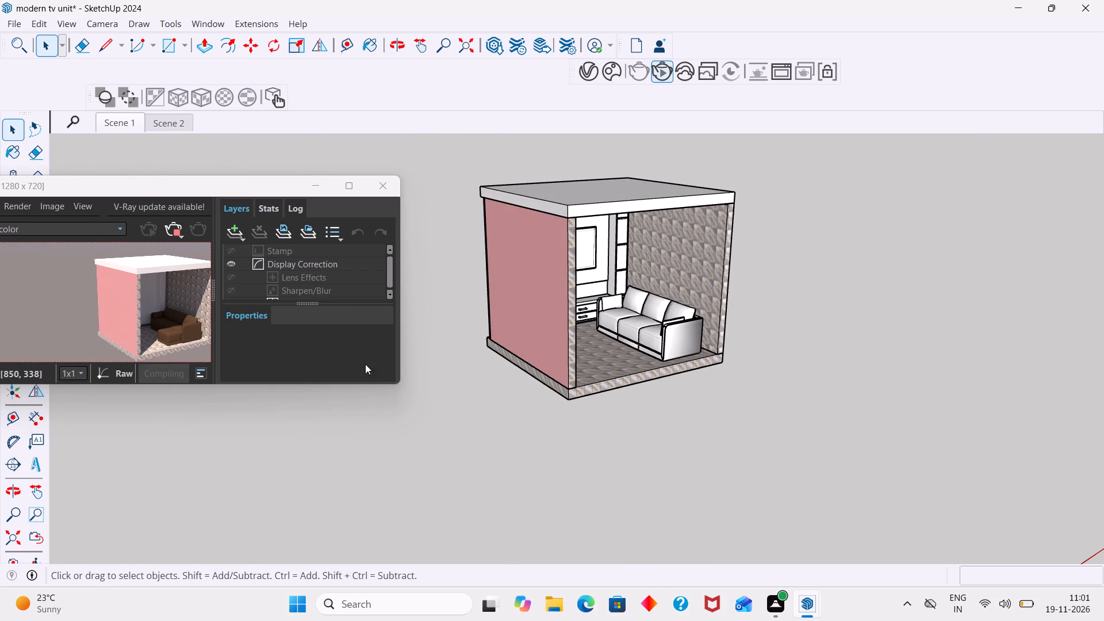
pyautogui.scroll(1, 187, 317)
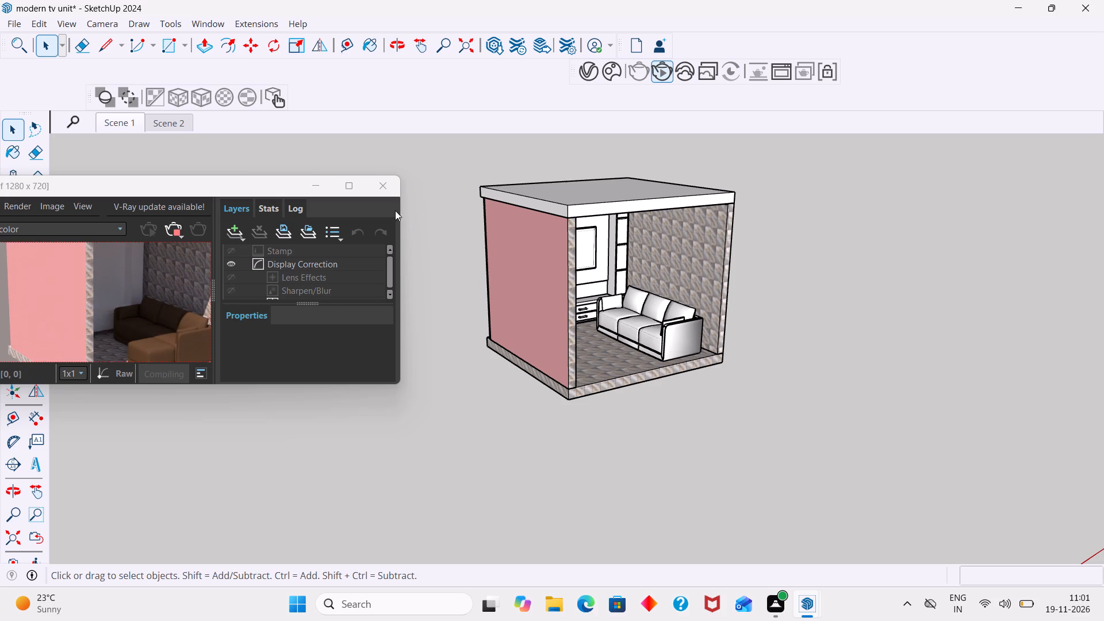
pyautogui.click(387, 185)
pyautogui.moveTo(470, 276); pyautogui.dragTo(324, 263, button='middle')
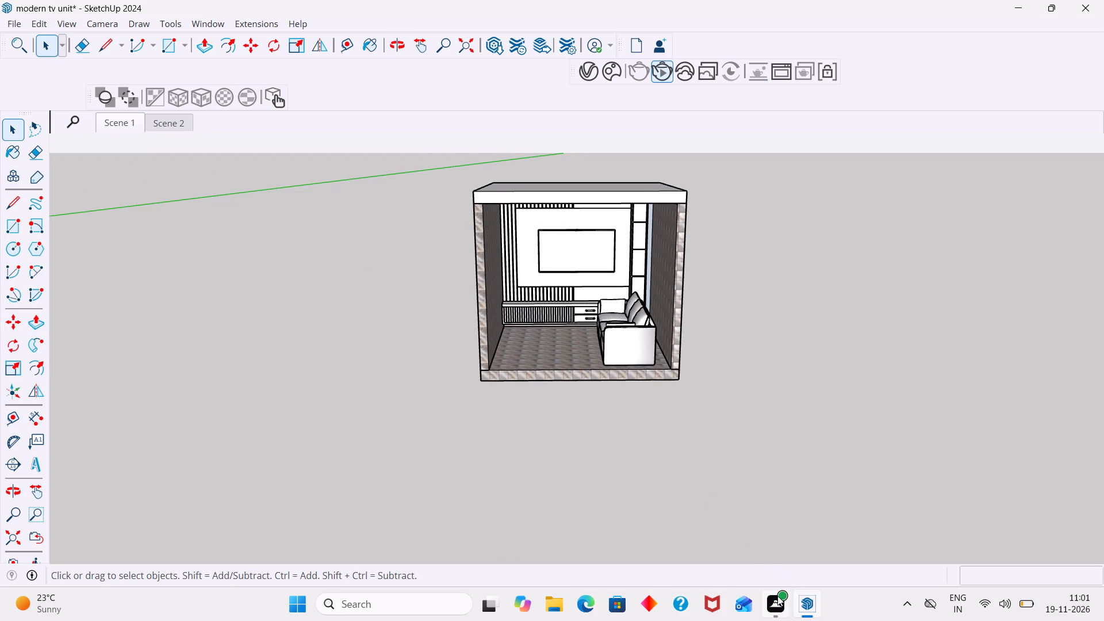
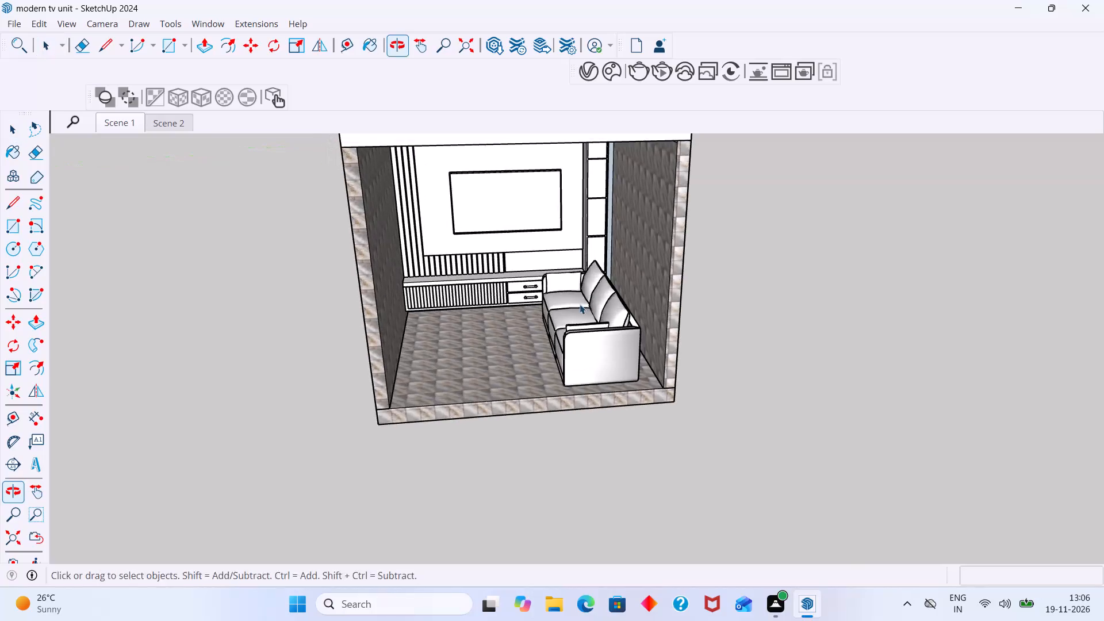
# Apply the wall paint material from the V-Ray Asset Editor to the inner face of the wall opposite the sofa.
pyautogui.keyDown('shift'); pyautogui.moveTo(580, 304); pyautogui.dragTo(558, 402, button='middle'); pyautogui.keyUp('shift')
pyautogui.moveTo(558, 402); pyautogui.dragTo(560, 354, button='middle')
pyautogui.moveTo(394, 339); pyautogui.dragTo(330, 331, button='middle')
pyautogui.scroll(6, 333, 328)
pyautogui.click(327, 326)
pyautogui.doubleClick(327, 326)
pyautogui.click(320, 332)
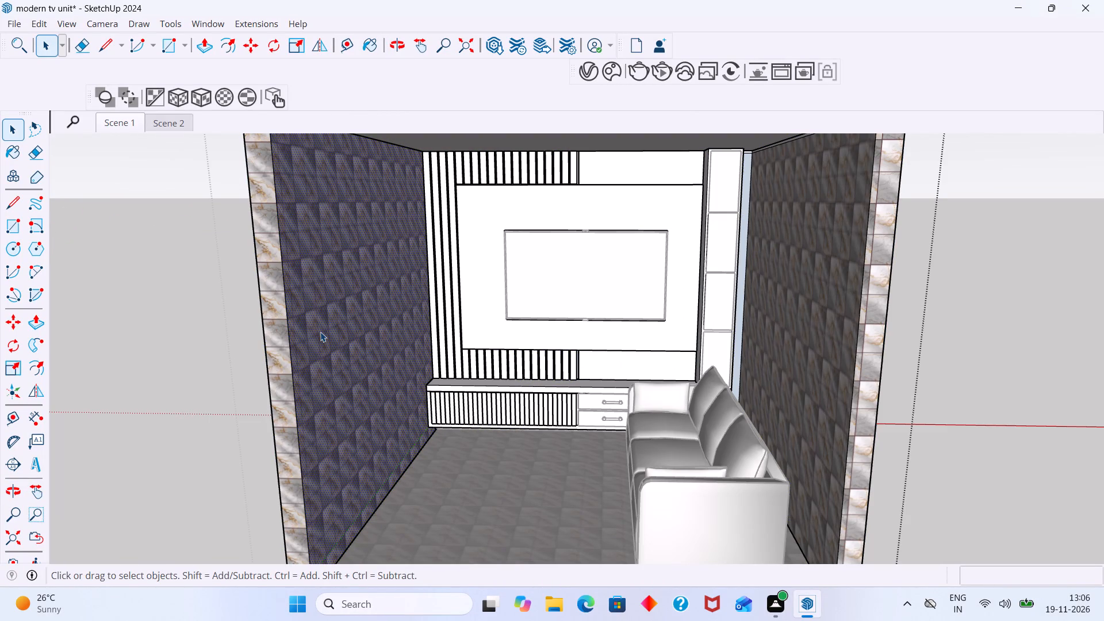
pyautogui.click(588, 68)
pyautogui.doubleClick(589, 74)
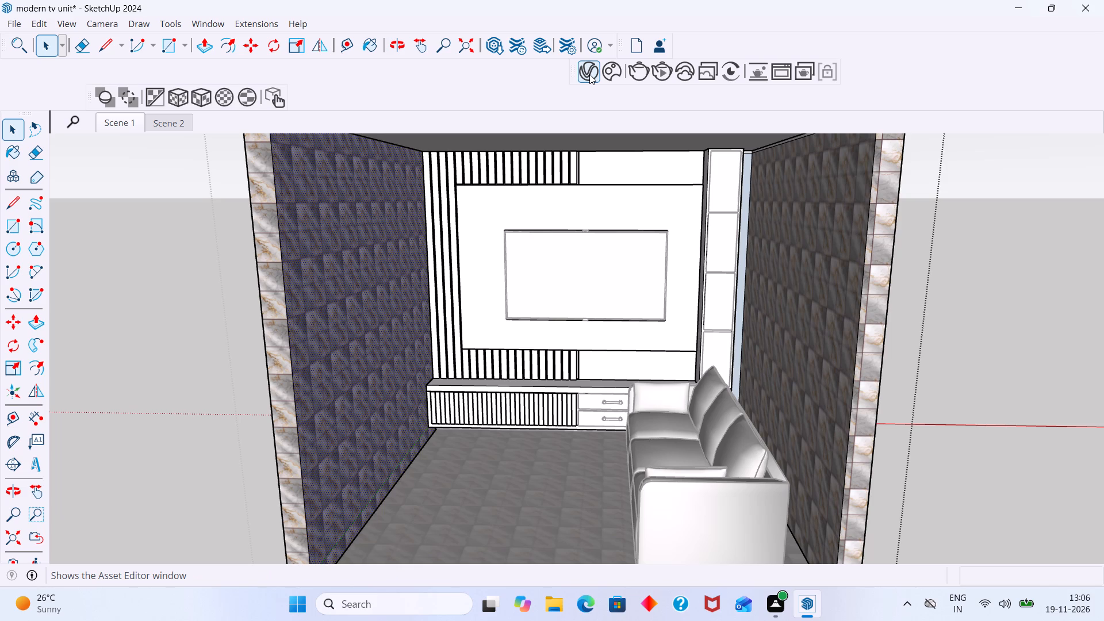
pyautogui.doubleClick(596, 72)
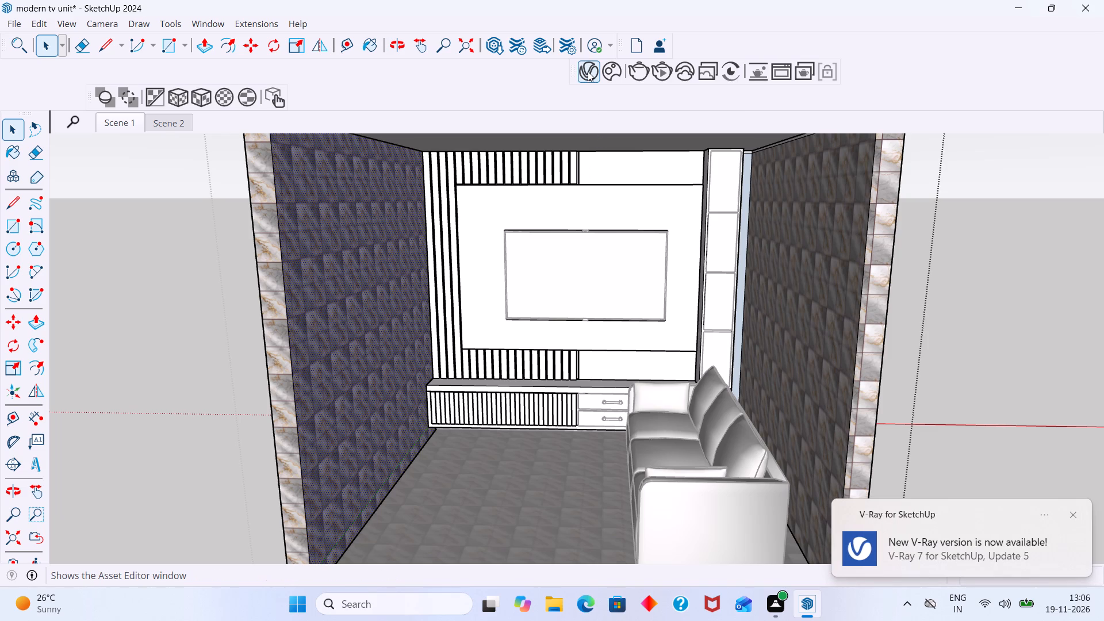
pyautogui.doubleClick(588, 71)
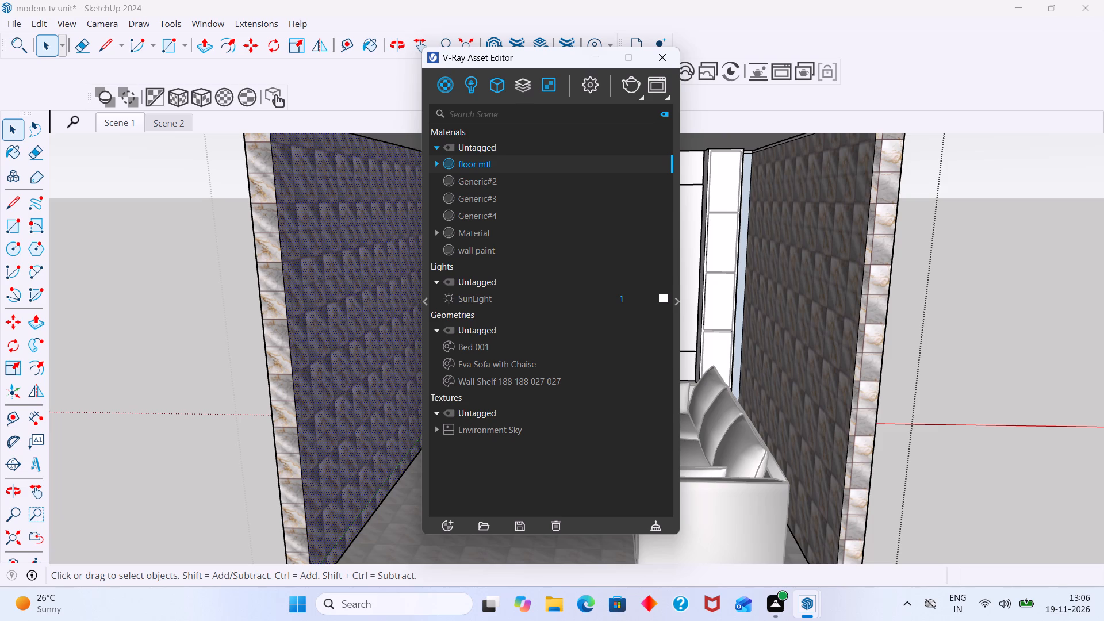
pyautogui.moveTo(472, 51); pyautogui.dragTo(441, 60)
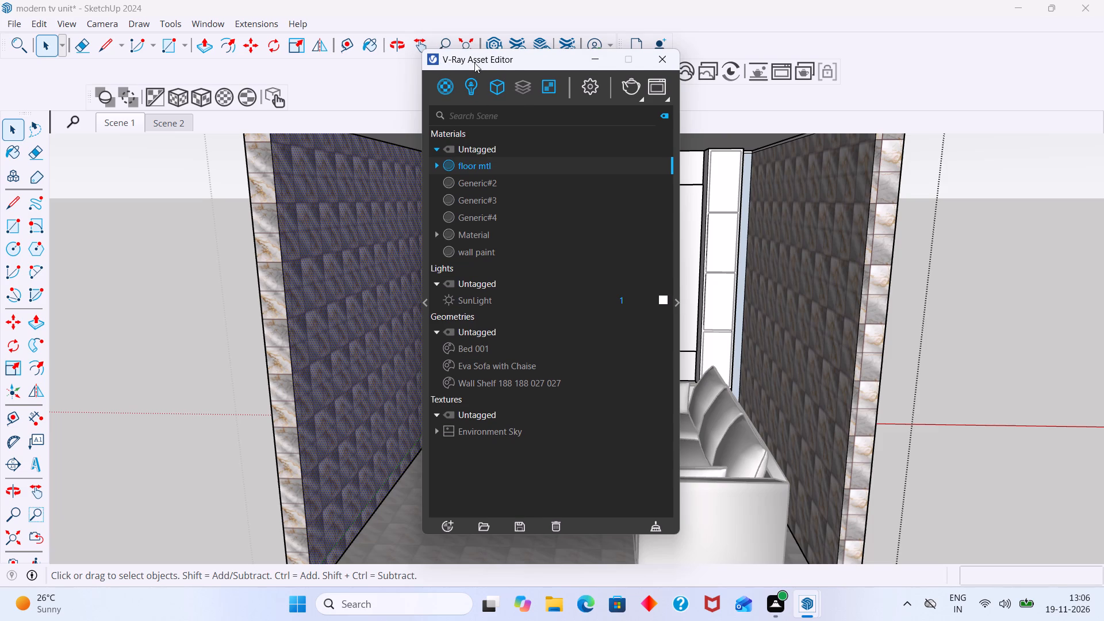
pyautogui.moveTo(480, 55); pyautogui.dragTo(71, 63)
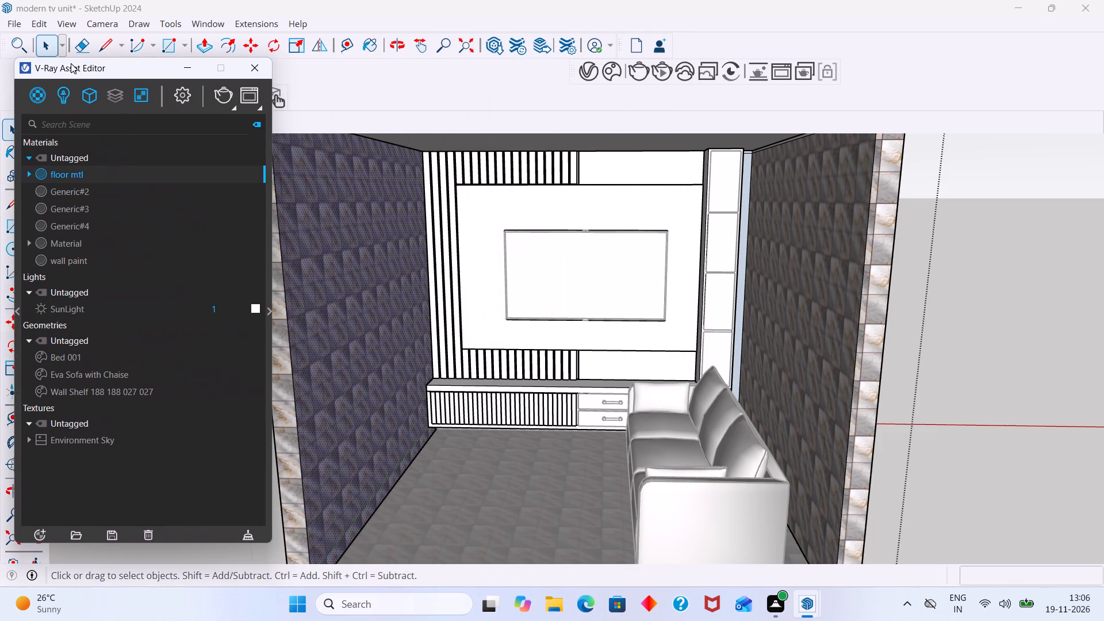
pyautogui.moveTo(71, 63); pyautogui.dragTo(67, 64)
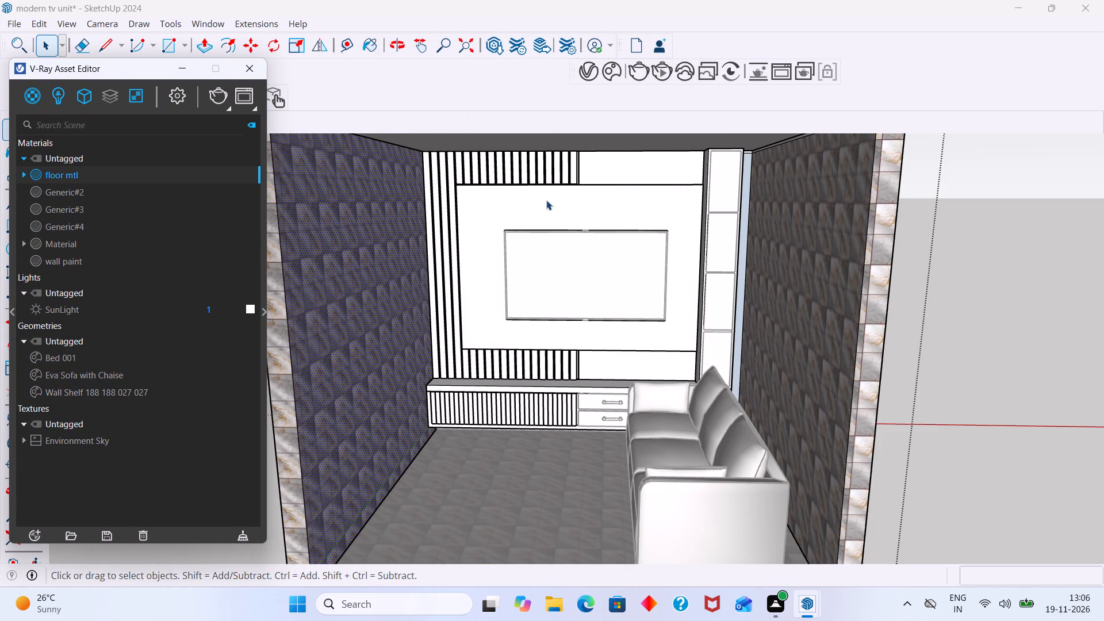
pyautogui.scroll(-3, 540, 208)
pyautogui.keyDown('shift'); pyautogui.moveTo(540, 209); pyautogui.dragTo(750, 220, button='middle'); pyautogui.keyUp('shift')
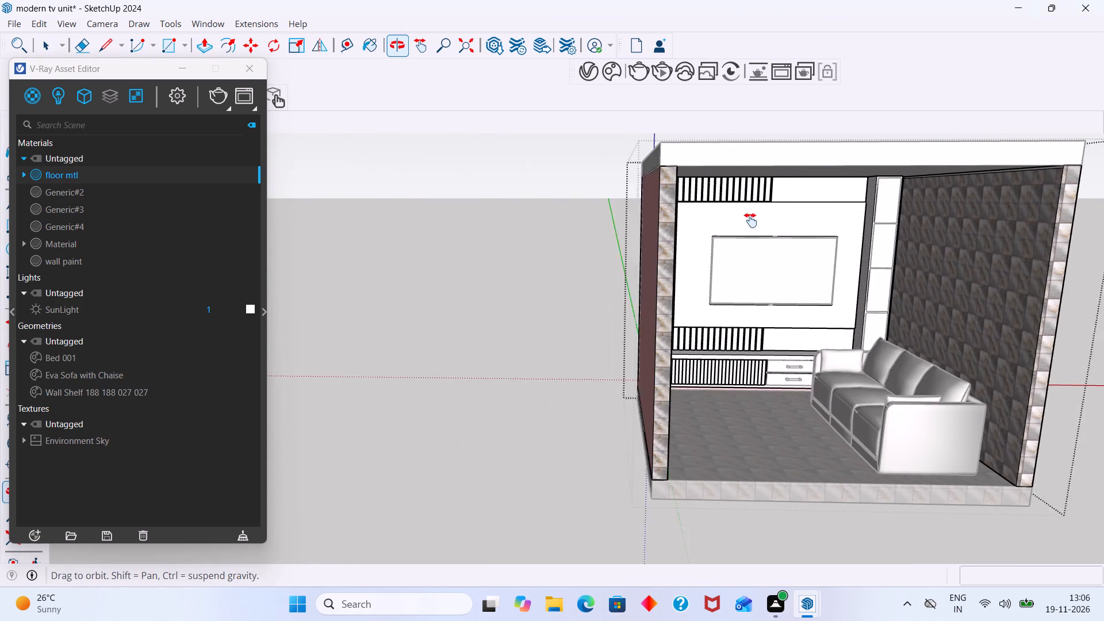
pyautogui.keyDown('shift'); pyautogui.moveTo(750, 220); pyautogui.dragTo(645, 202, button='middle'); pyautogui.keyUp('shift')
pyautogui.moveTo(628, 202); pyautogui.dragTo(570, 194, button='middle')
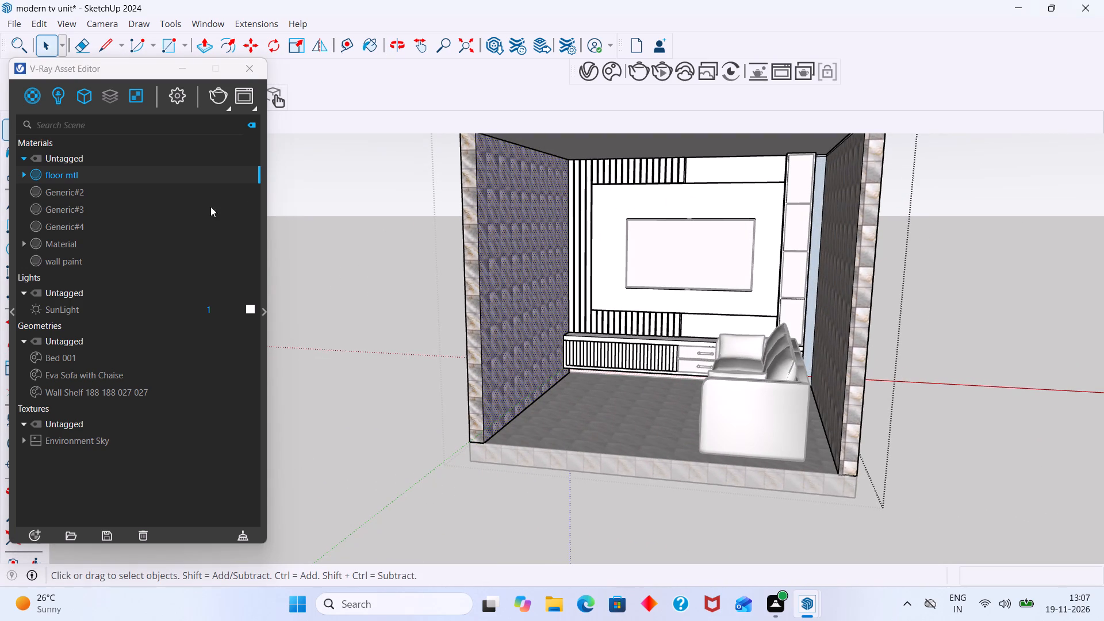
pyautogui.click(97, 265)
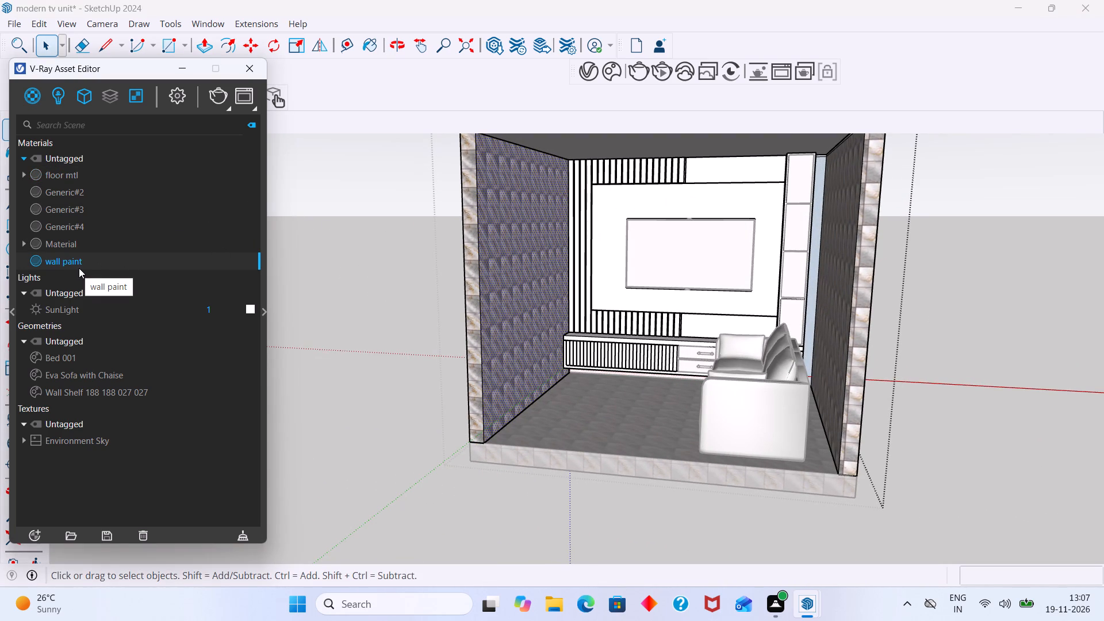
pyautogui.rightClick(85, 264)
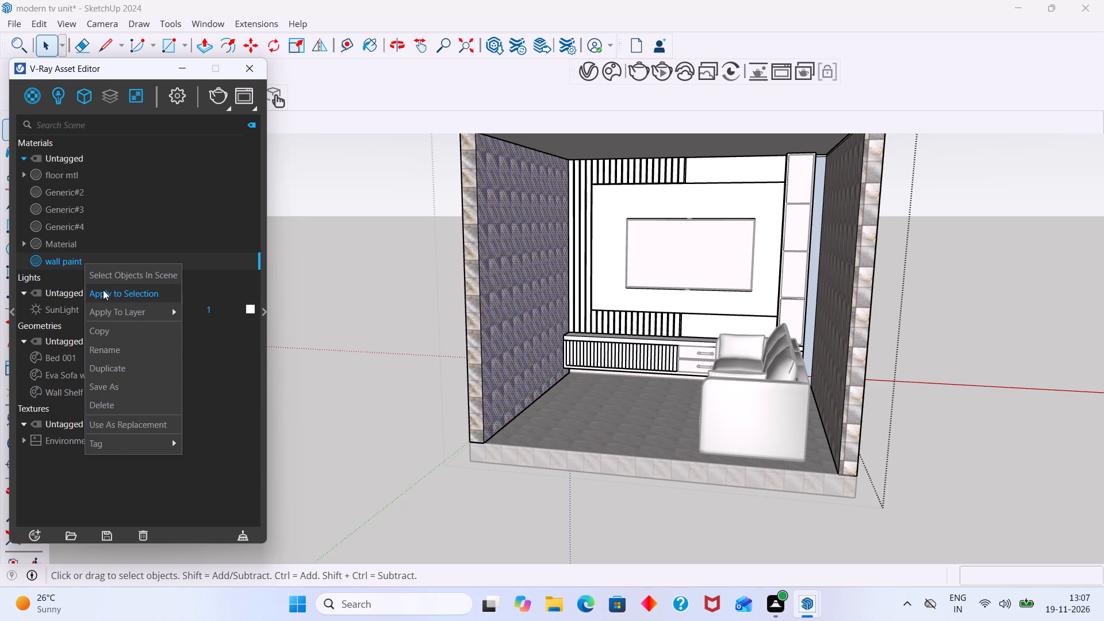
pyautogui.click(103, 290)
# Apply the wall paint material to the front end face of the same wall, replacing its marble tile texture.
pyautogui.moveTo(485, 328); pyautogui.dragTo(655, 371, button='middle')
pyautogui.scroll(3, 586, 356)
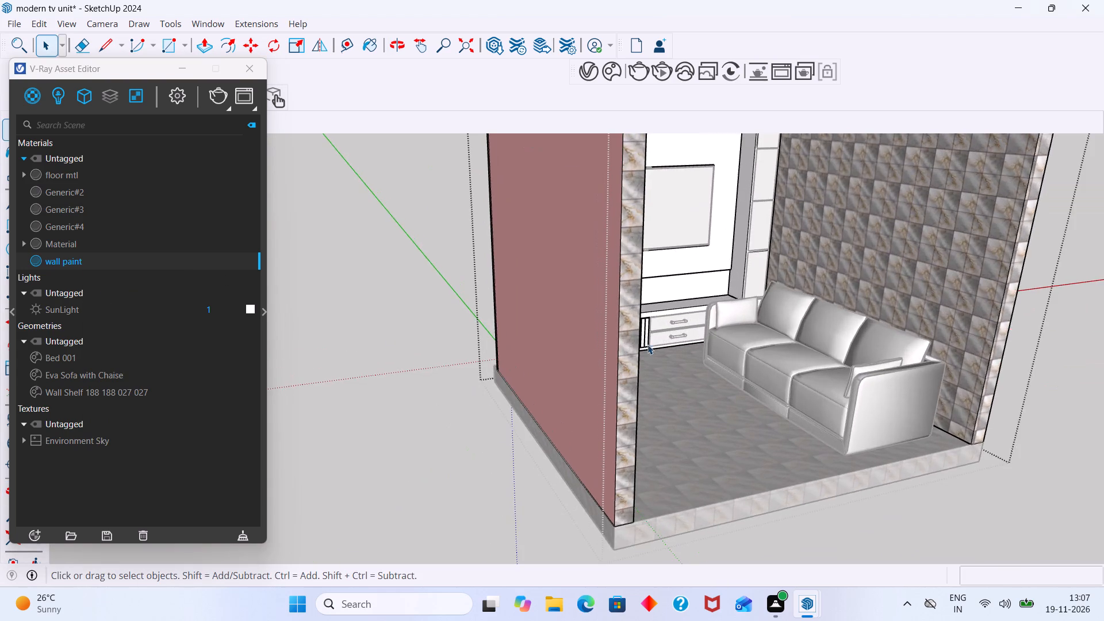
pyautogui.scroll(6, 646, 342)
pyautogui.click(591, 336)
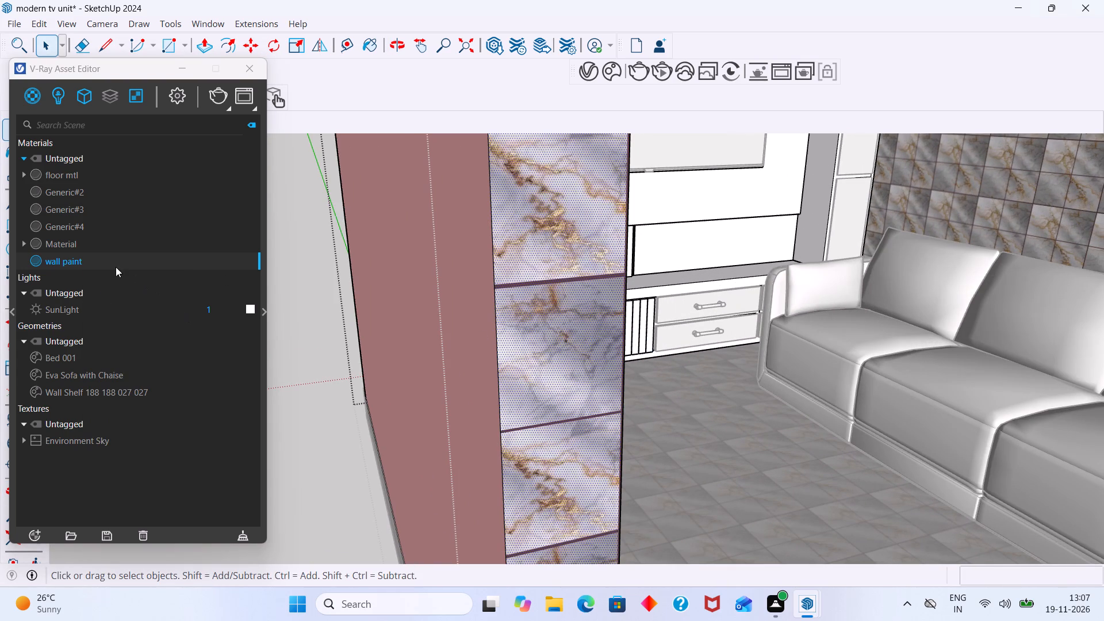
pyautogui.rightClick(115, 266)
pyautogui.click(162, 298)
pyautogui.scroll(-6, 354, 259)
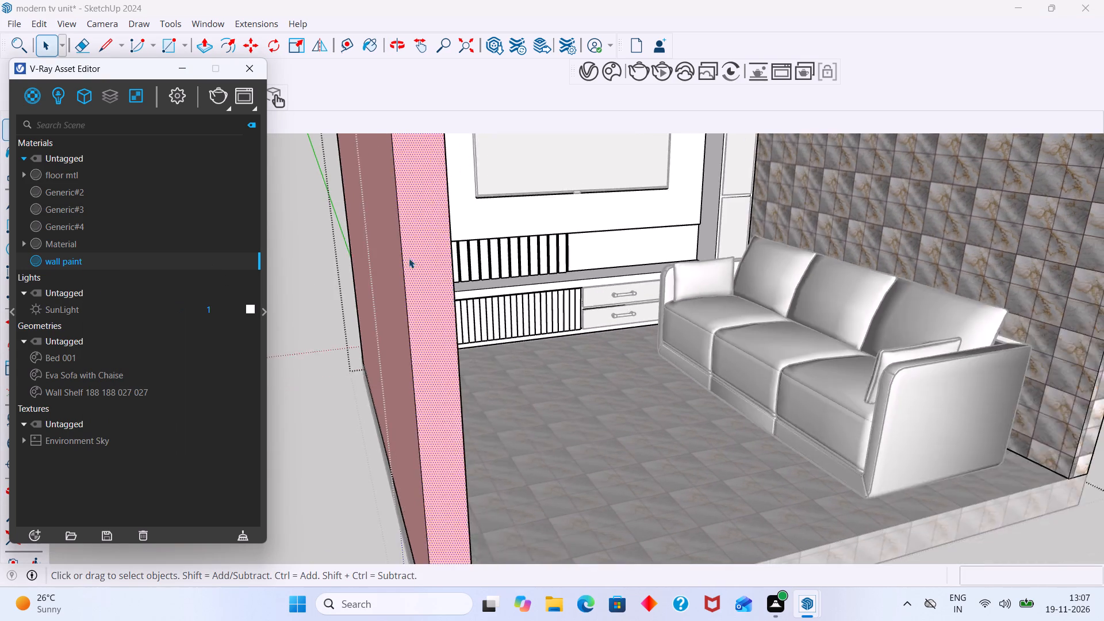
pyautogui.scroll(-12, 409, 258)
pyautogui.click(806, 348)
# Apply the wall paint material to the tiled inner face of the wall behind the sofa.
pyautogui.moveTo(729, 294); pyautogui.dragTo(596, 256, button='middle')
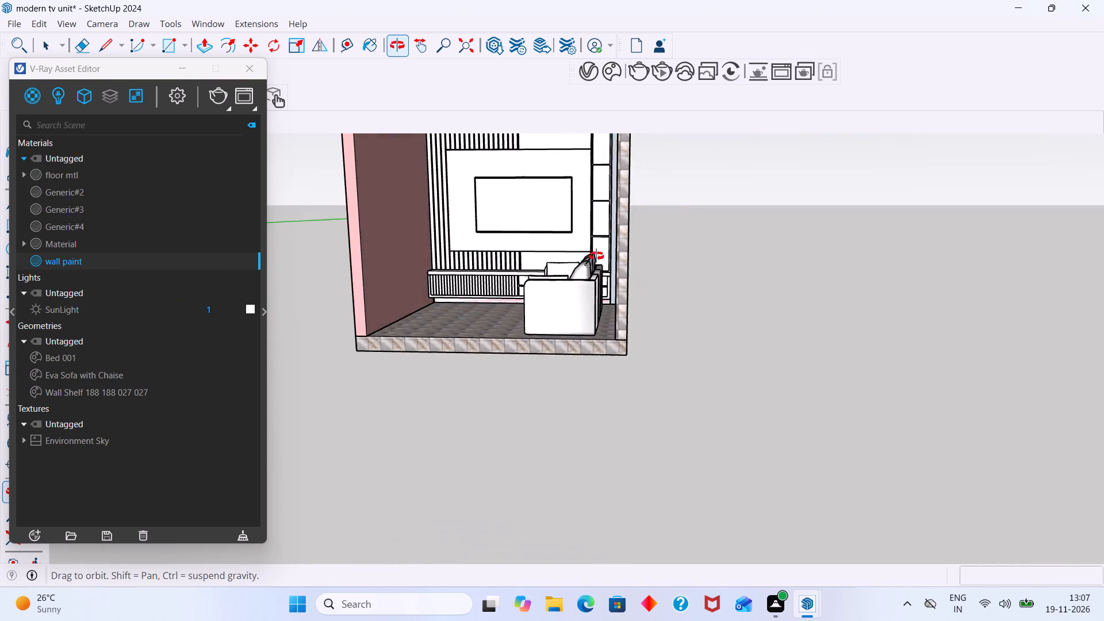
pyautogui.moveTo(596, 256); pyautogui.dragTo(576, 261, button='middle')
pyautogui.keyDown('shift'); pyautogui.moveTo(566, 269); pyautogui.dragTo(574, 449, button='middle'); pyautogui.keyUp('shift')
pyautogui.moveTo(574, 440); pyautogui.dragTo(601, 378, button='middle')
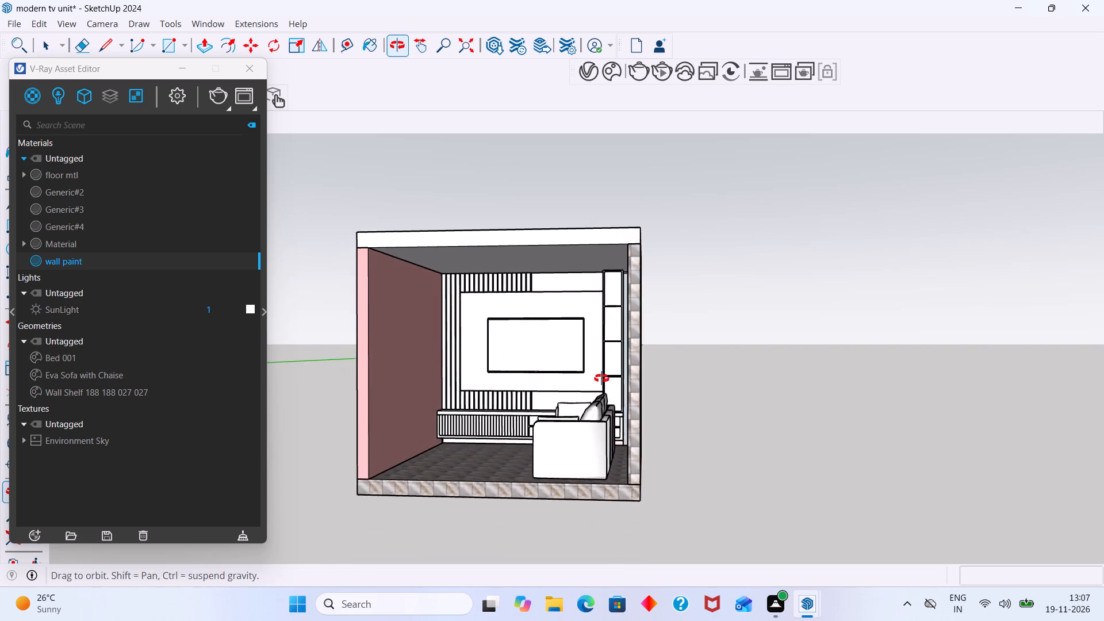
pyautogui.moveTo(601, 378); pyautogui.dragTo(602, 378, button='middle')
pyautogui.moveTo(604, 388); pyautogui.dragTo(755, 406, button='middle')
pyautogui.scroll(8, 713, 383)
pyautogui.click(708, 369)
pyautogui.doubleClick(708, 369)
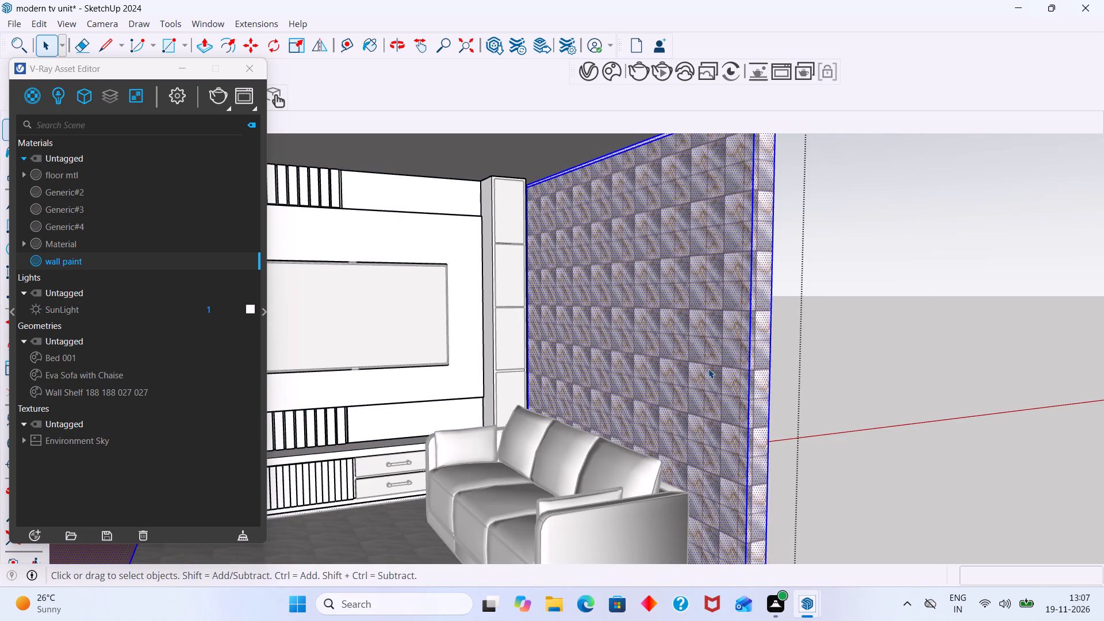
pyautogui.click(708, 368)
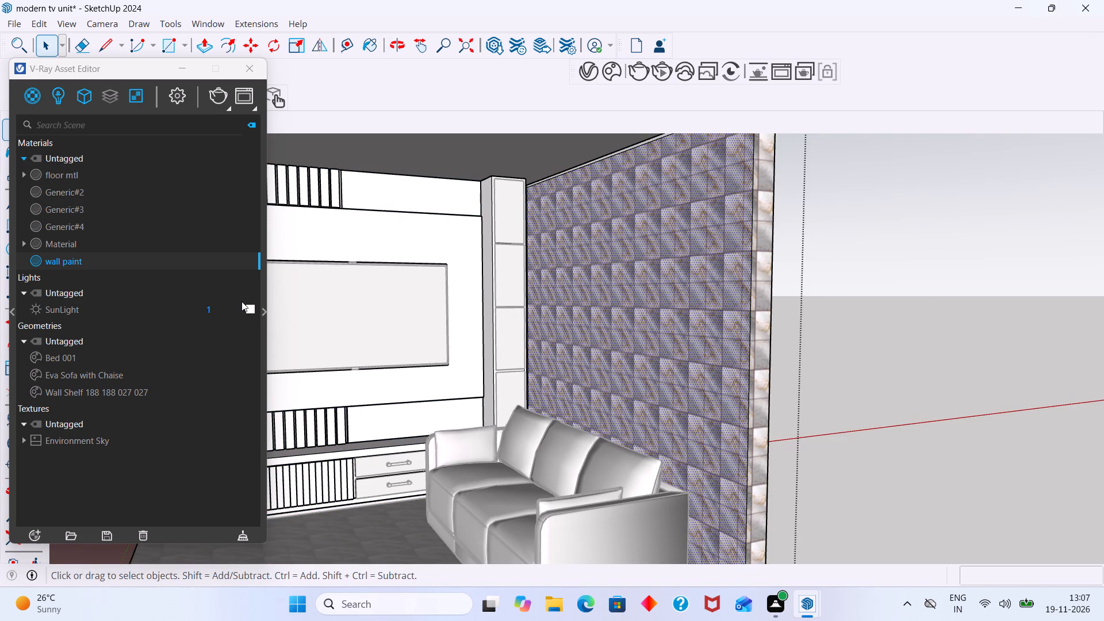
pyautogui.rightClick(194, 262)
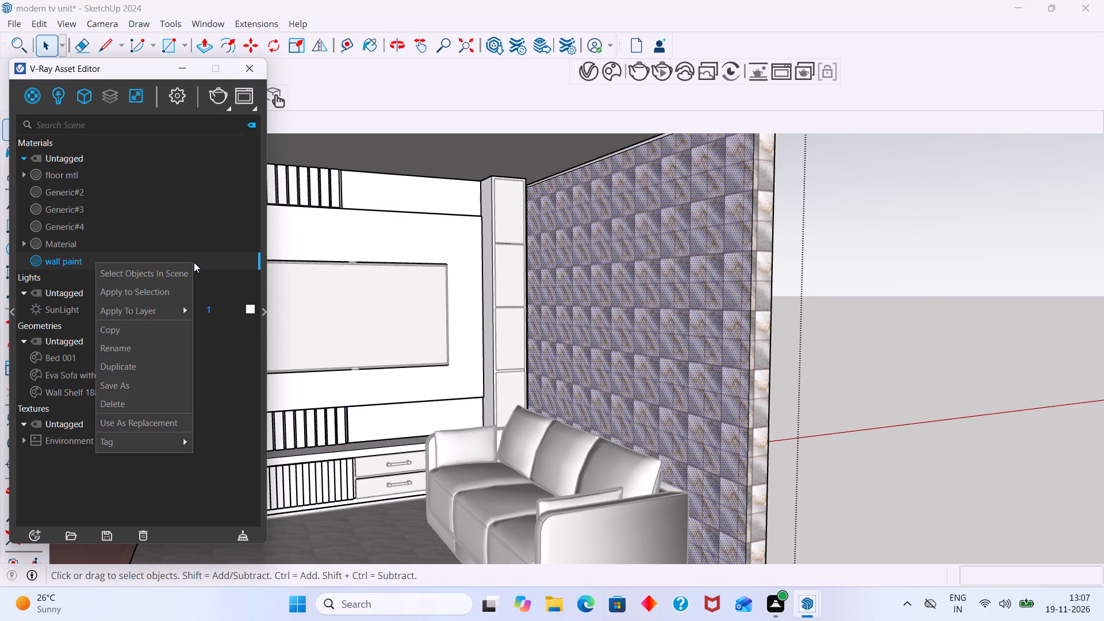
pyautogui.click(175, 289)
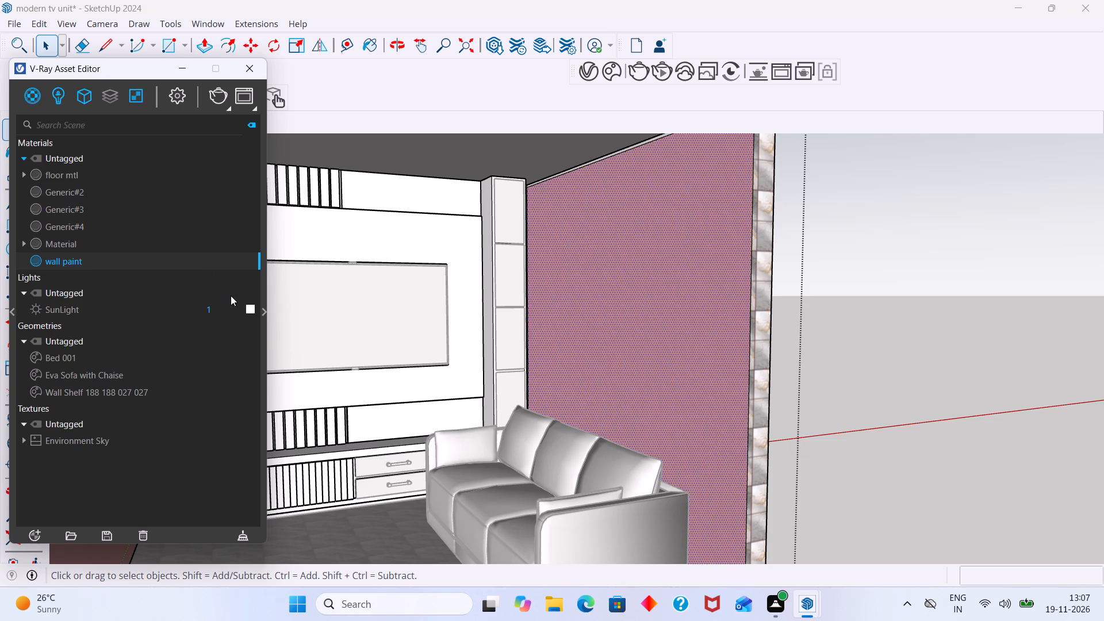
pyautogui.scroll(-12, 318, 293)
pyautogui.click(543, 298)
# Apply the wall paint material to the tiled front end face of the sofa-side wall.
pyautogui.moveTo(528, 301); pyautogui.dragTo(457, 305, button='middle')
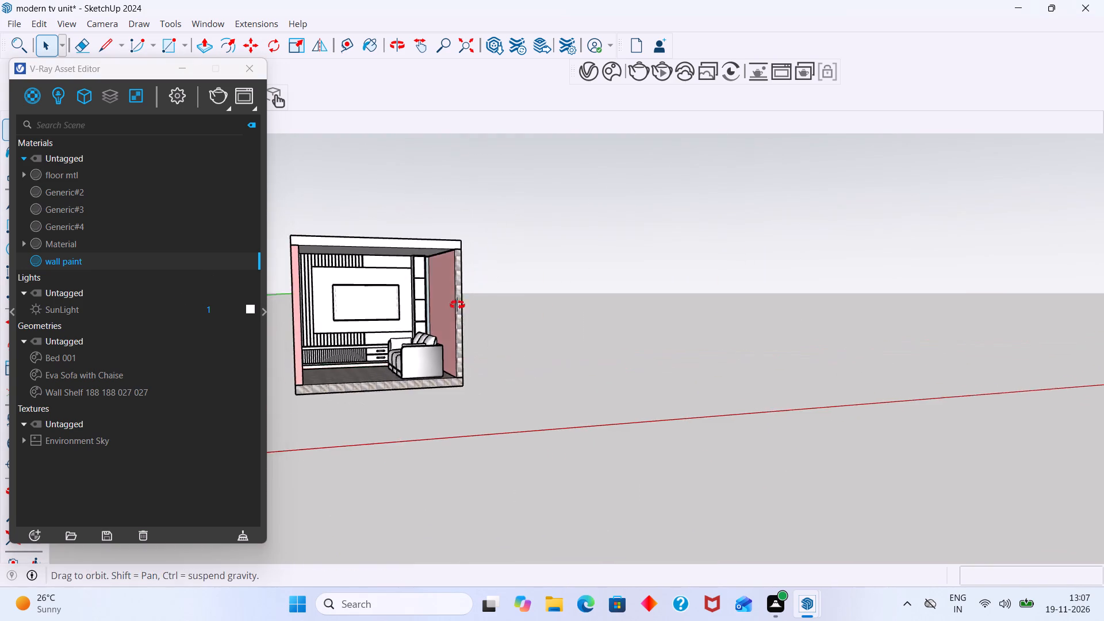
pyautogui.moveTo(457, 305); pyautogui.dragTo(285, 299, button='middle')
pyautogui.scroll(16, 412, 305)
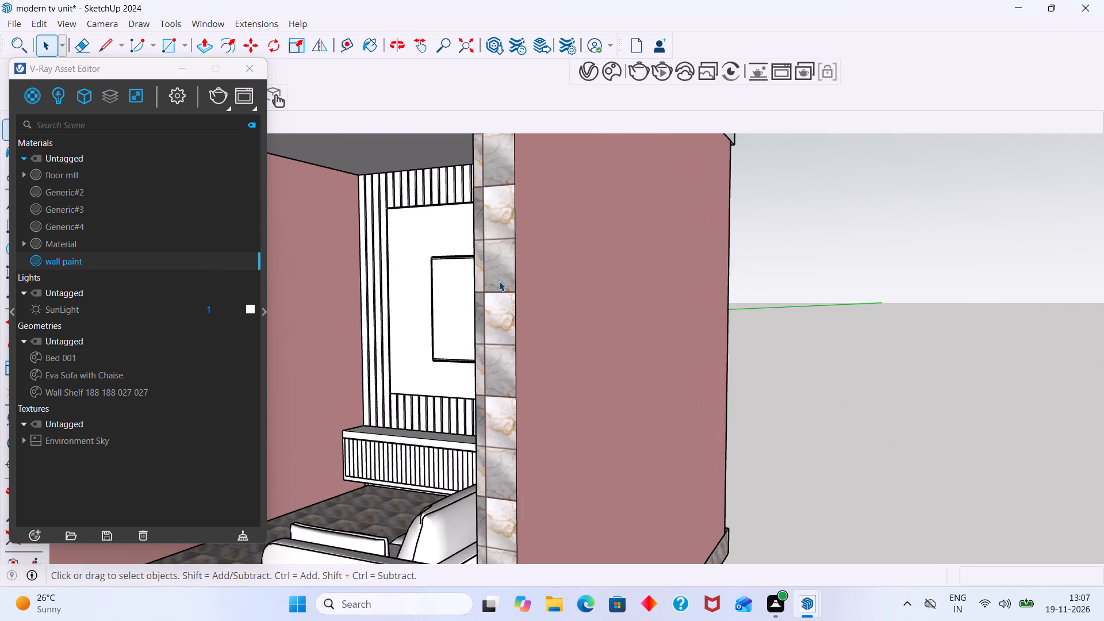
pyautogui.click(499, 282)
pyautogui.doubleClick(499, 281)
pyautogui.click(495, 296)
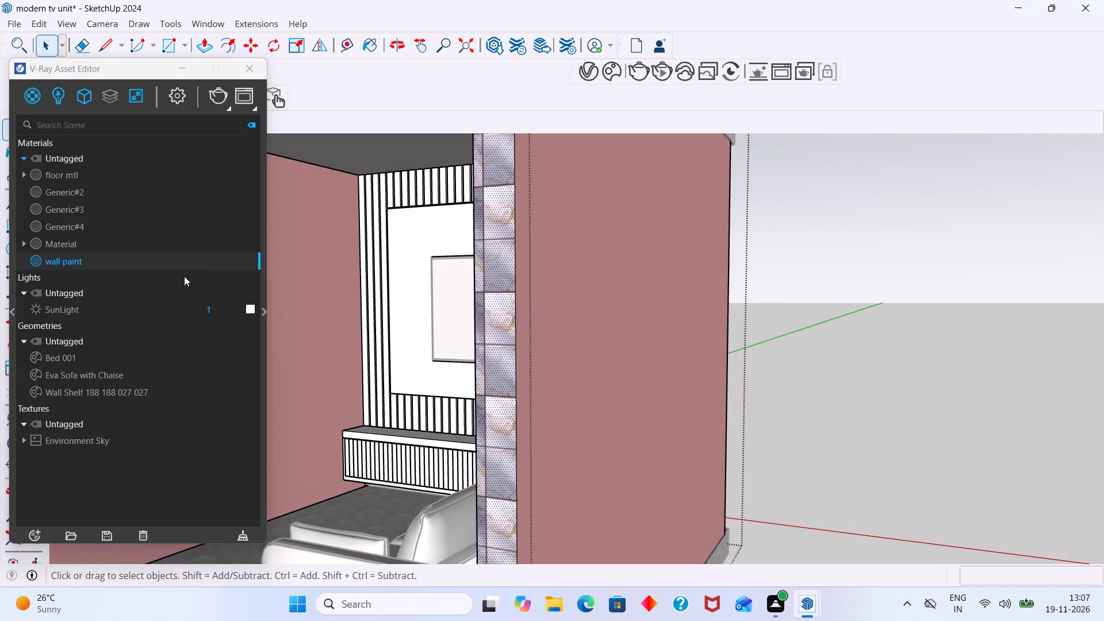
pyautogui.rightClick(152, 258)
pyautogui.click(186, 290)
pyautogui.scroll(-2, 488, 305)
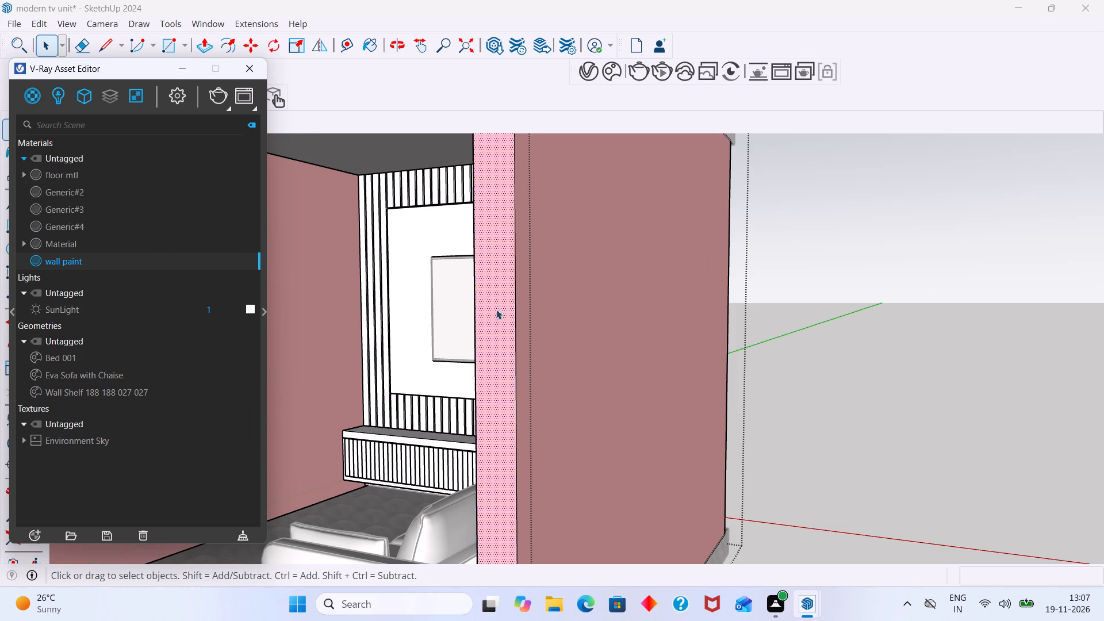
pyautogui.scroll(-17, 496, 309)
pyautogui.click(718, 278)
# Examine the back of the room, where the painted wall meets the rear of the TV unit and shelves.
pyautogui.moveTo(658, 282); pyautogui.dragTo(178, 290, button='middle')
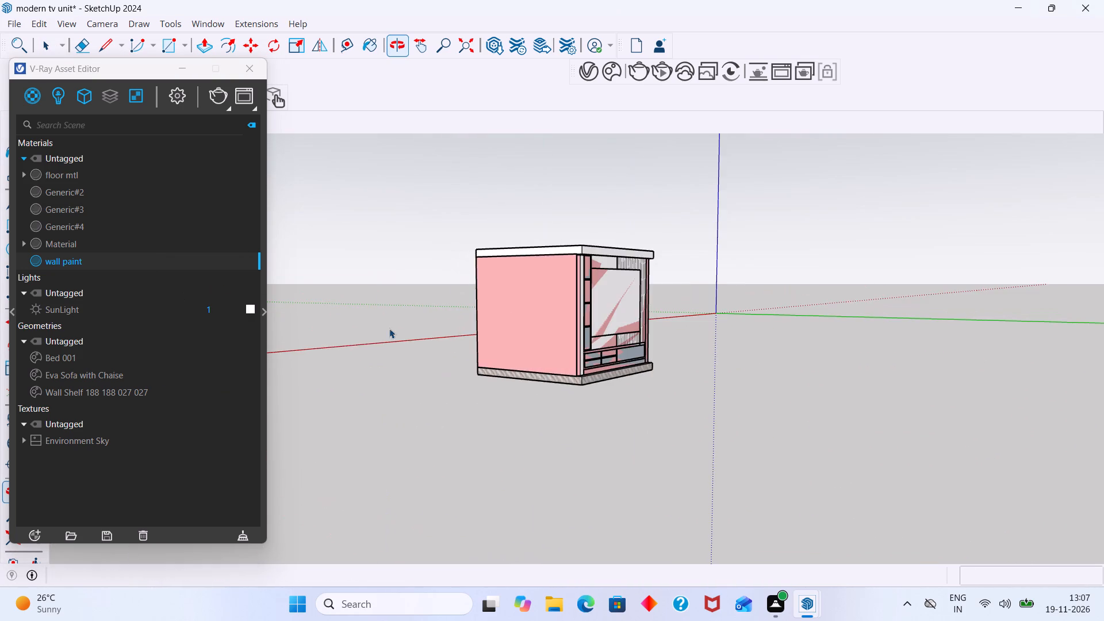
pyautogui.moveTo(537, 306); pyautogui.dragTo(451, 301, button='middle')
pyautogui.scroll(13, 639, 305)
pyautogui.scroll(1, 582, 294)
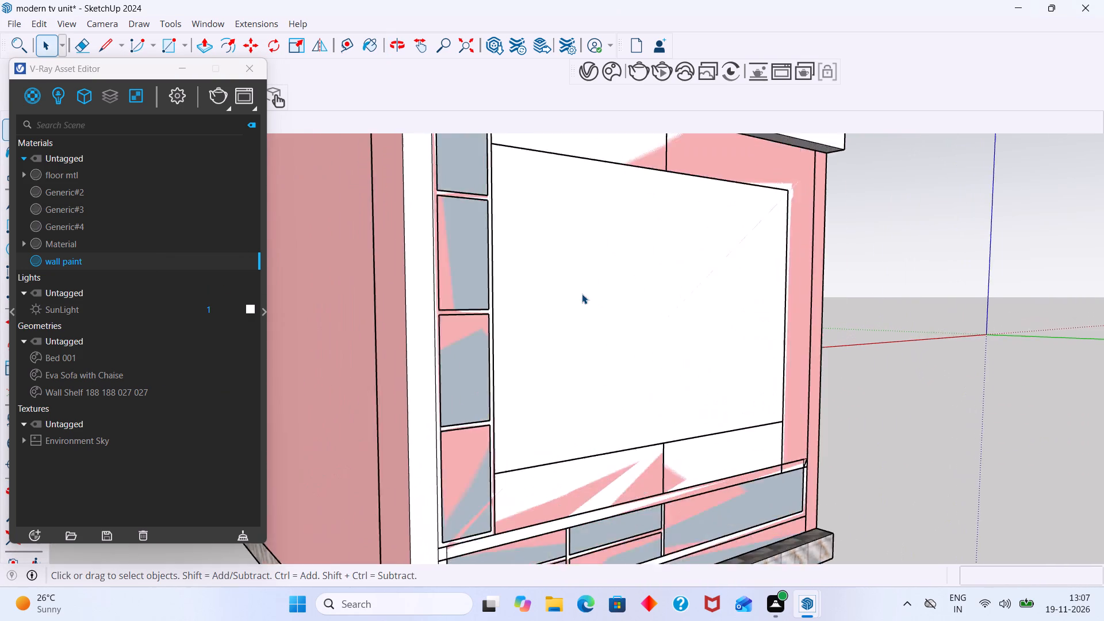
pyautogui.scroll(1, 582, 294)
pyautogui.scroll(-12, 582, 294)
pyautogui.click(815, 256)
pyautogui.scroll(1, 577, 282)
pyautogui.moveTo(577, 282); pyautogui.dragTo(646, 303, button='middle')
pyautogui.scroll(18, 534, 243)
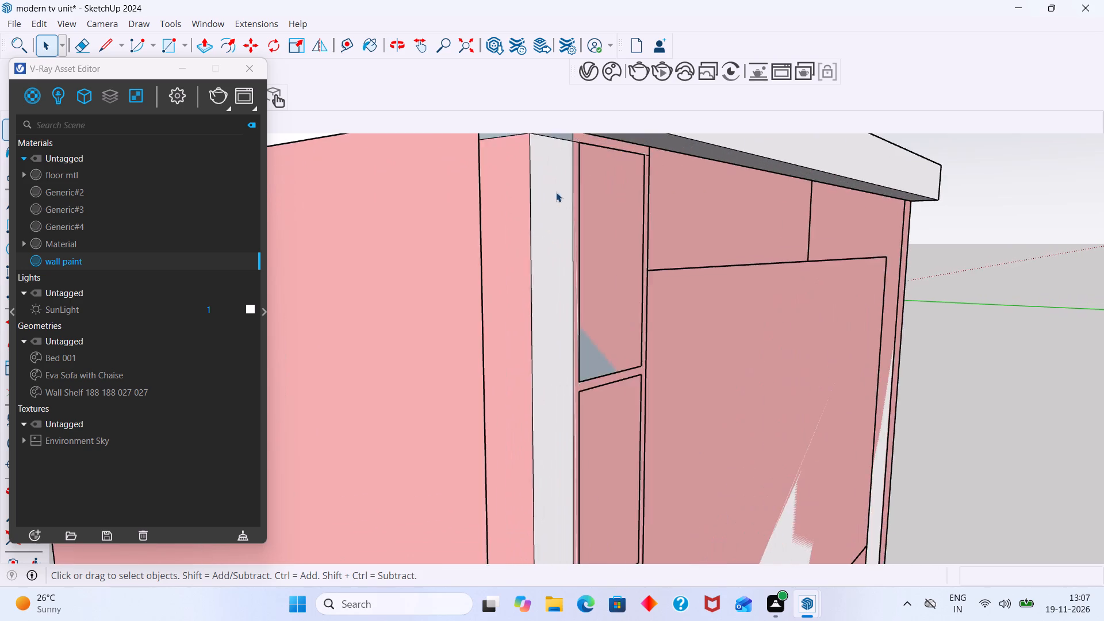
pyautogui.scroll(-4, 558, 193)
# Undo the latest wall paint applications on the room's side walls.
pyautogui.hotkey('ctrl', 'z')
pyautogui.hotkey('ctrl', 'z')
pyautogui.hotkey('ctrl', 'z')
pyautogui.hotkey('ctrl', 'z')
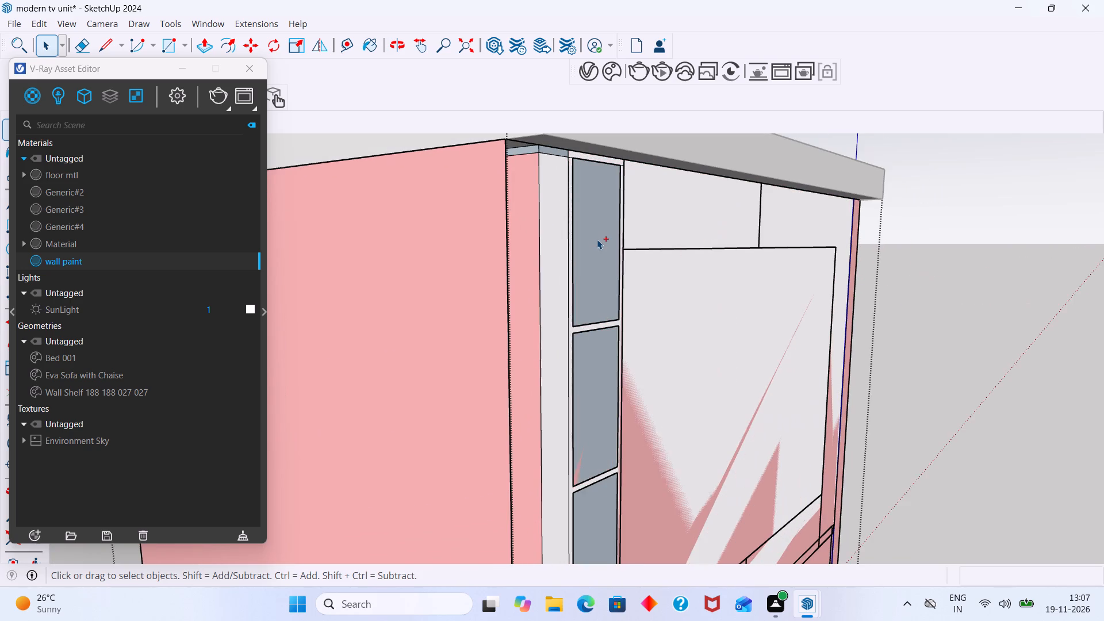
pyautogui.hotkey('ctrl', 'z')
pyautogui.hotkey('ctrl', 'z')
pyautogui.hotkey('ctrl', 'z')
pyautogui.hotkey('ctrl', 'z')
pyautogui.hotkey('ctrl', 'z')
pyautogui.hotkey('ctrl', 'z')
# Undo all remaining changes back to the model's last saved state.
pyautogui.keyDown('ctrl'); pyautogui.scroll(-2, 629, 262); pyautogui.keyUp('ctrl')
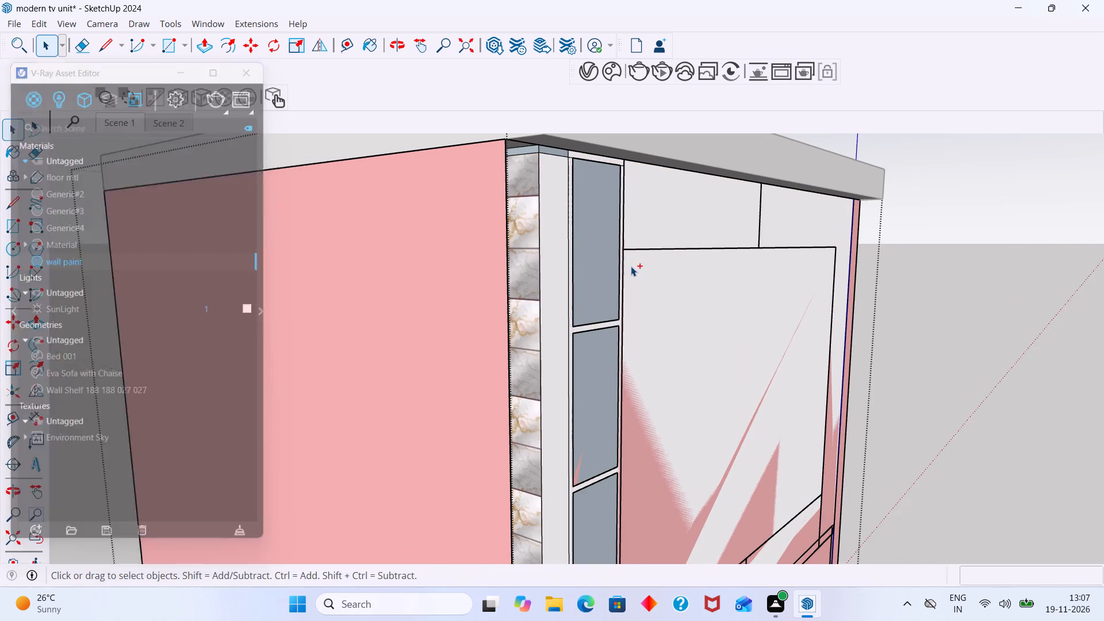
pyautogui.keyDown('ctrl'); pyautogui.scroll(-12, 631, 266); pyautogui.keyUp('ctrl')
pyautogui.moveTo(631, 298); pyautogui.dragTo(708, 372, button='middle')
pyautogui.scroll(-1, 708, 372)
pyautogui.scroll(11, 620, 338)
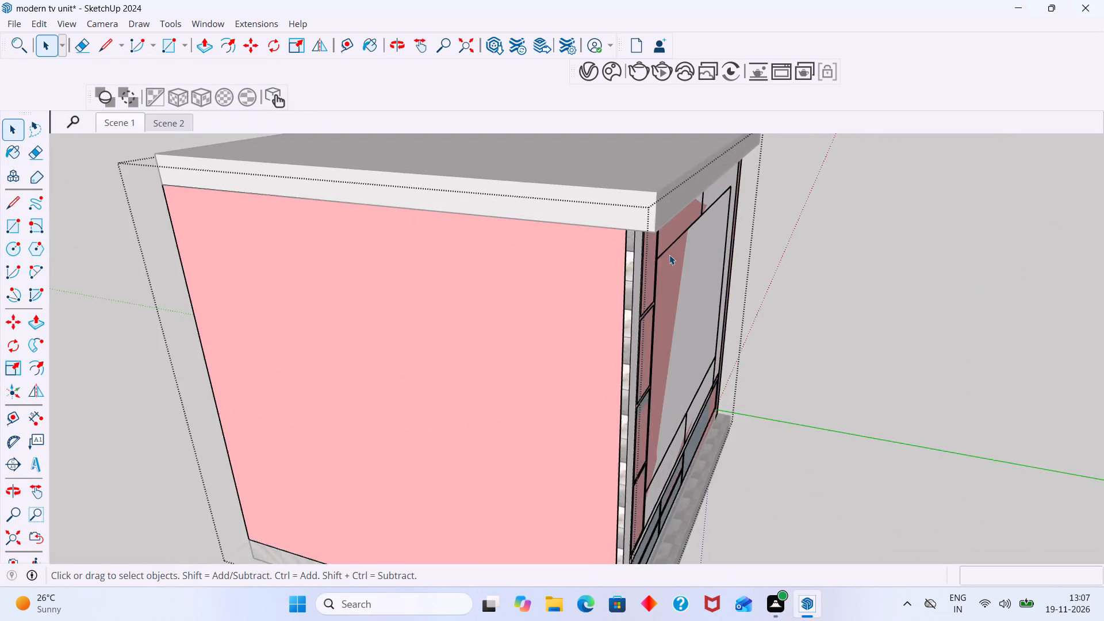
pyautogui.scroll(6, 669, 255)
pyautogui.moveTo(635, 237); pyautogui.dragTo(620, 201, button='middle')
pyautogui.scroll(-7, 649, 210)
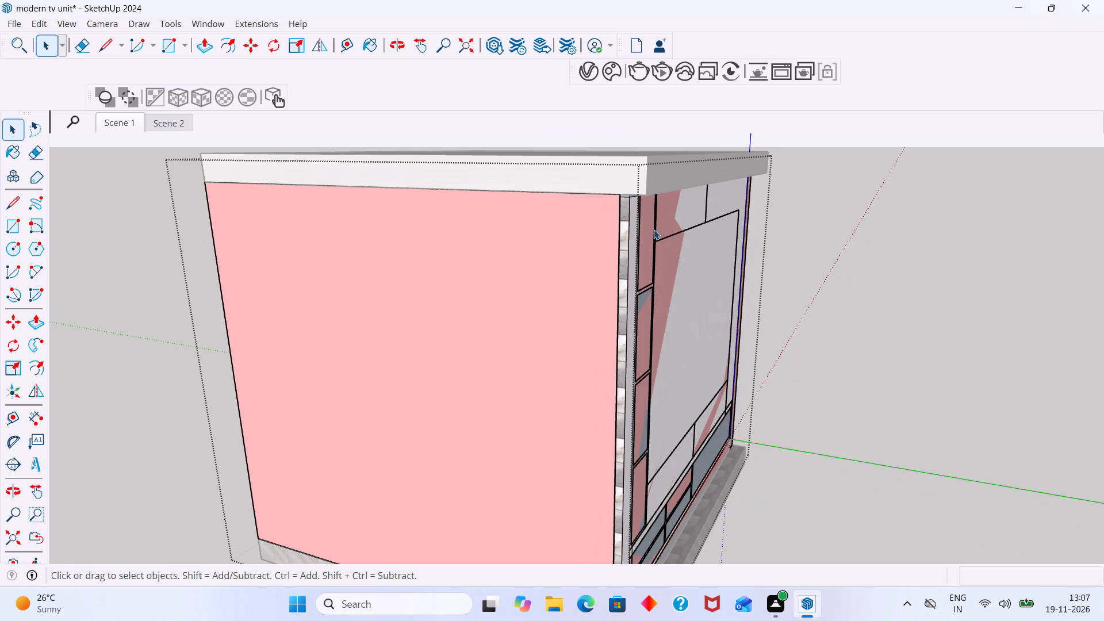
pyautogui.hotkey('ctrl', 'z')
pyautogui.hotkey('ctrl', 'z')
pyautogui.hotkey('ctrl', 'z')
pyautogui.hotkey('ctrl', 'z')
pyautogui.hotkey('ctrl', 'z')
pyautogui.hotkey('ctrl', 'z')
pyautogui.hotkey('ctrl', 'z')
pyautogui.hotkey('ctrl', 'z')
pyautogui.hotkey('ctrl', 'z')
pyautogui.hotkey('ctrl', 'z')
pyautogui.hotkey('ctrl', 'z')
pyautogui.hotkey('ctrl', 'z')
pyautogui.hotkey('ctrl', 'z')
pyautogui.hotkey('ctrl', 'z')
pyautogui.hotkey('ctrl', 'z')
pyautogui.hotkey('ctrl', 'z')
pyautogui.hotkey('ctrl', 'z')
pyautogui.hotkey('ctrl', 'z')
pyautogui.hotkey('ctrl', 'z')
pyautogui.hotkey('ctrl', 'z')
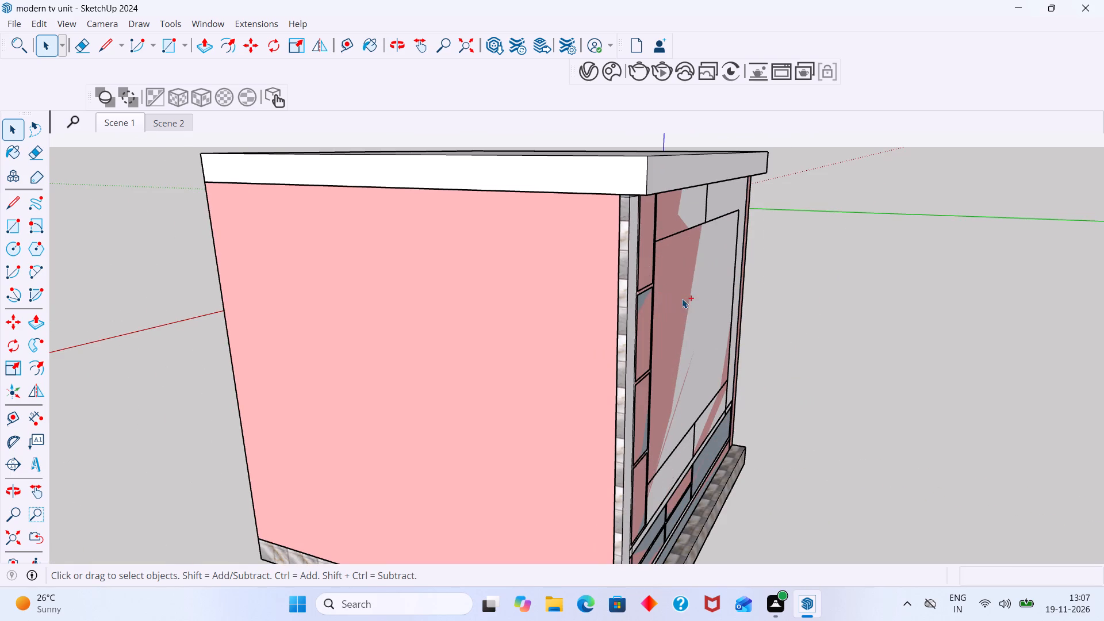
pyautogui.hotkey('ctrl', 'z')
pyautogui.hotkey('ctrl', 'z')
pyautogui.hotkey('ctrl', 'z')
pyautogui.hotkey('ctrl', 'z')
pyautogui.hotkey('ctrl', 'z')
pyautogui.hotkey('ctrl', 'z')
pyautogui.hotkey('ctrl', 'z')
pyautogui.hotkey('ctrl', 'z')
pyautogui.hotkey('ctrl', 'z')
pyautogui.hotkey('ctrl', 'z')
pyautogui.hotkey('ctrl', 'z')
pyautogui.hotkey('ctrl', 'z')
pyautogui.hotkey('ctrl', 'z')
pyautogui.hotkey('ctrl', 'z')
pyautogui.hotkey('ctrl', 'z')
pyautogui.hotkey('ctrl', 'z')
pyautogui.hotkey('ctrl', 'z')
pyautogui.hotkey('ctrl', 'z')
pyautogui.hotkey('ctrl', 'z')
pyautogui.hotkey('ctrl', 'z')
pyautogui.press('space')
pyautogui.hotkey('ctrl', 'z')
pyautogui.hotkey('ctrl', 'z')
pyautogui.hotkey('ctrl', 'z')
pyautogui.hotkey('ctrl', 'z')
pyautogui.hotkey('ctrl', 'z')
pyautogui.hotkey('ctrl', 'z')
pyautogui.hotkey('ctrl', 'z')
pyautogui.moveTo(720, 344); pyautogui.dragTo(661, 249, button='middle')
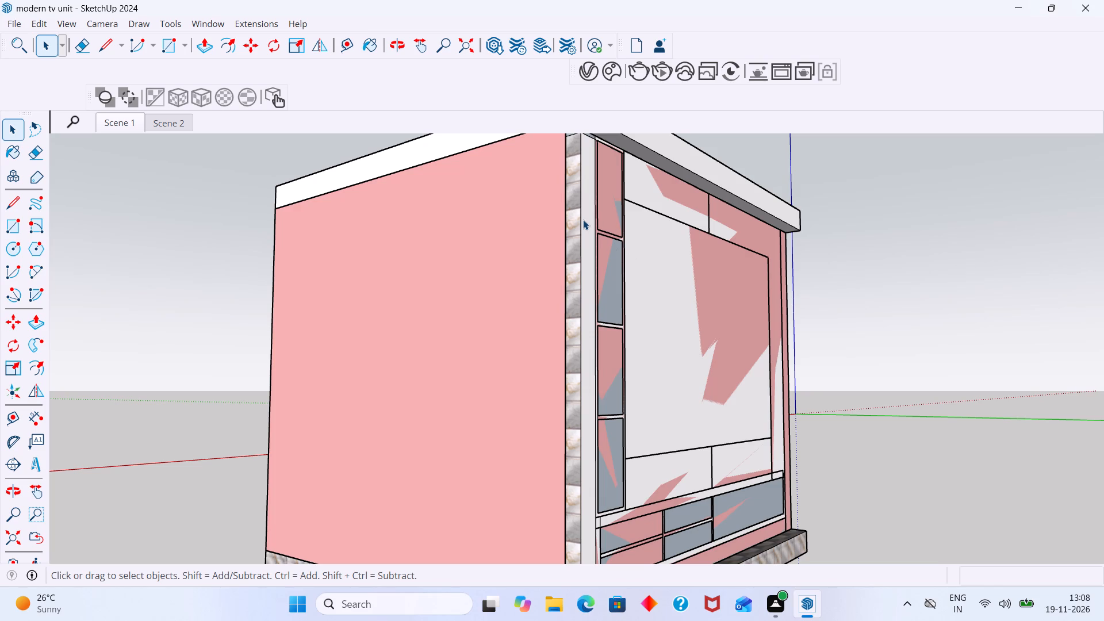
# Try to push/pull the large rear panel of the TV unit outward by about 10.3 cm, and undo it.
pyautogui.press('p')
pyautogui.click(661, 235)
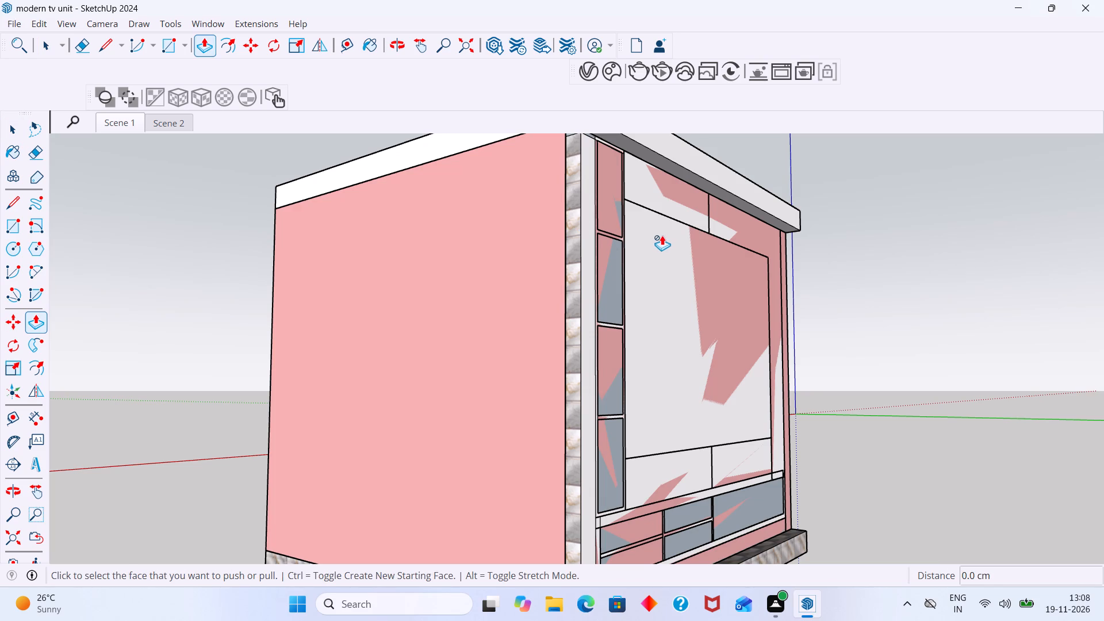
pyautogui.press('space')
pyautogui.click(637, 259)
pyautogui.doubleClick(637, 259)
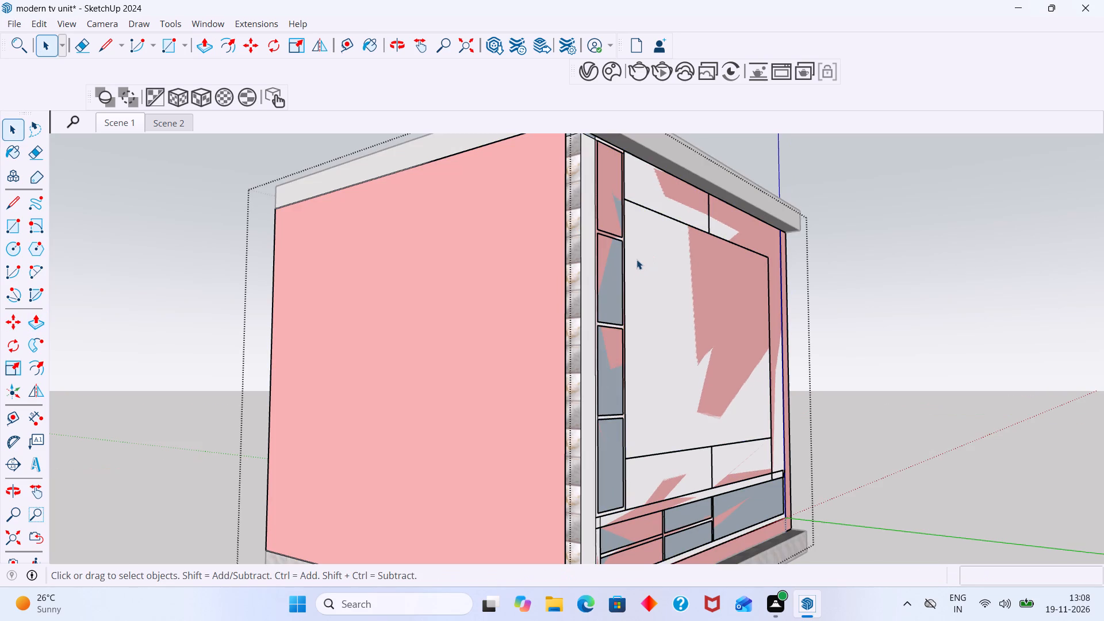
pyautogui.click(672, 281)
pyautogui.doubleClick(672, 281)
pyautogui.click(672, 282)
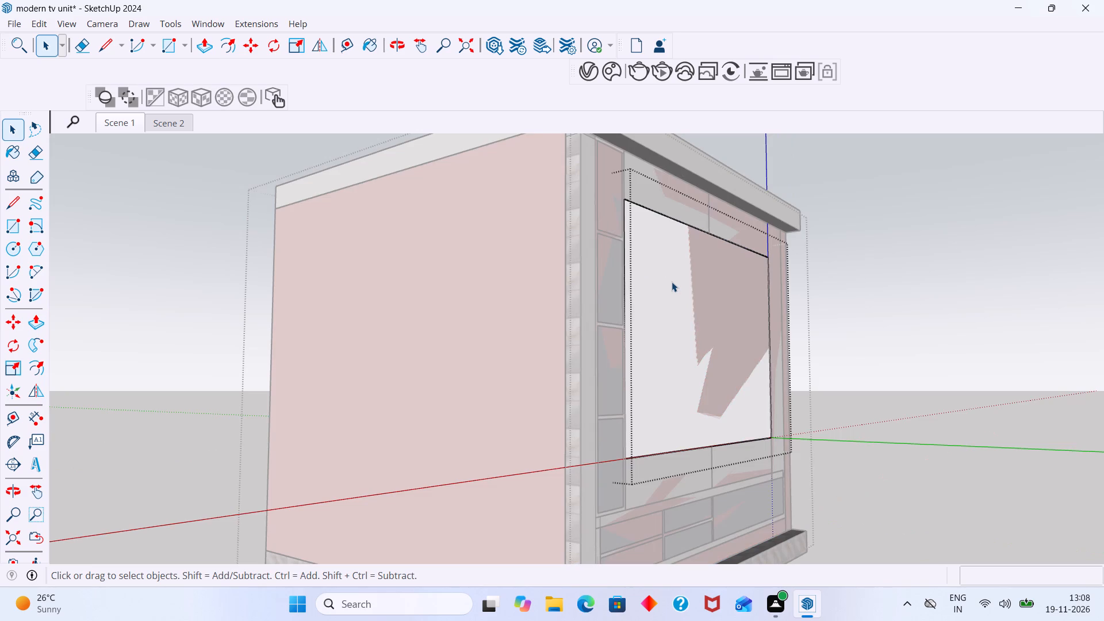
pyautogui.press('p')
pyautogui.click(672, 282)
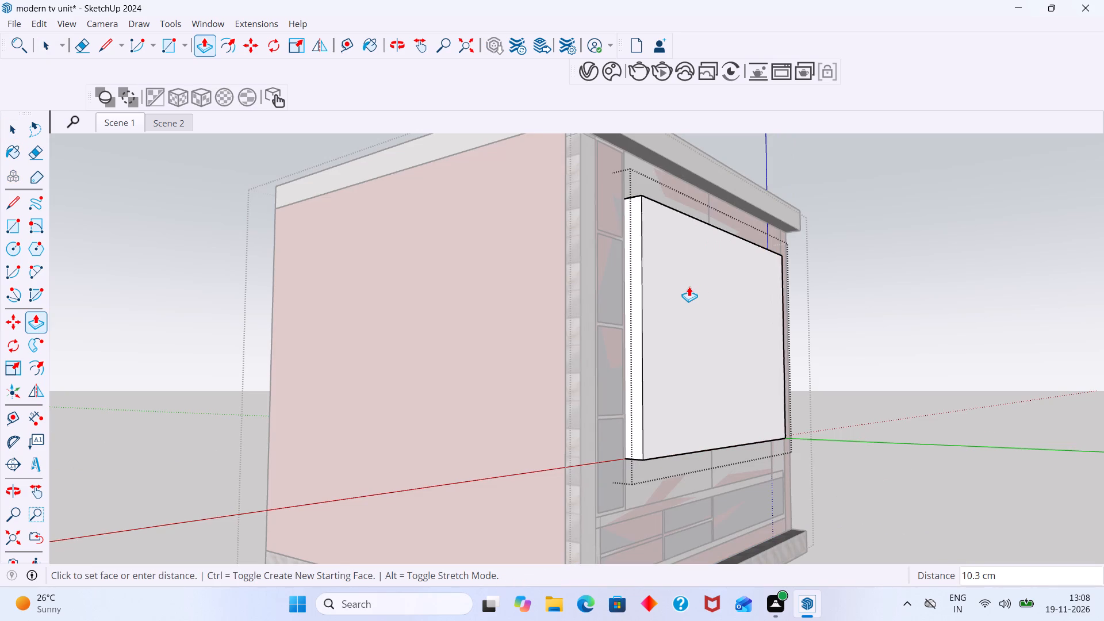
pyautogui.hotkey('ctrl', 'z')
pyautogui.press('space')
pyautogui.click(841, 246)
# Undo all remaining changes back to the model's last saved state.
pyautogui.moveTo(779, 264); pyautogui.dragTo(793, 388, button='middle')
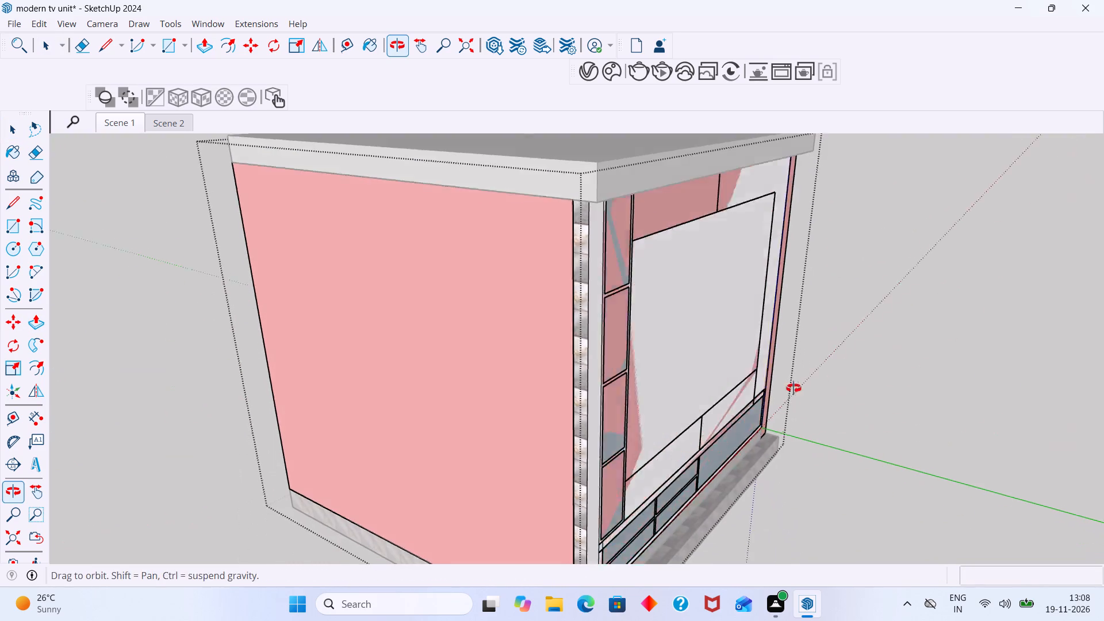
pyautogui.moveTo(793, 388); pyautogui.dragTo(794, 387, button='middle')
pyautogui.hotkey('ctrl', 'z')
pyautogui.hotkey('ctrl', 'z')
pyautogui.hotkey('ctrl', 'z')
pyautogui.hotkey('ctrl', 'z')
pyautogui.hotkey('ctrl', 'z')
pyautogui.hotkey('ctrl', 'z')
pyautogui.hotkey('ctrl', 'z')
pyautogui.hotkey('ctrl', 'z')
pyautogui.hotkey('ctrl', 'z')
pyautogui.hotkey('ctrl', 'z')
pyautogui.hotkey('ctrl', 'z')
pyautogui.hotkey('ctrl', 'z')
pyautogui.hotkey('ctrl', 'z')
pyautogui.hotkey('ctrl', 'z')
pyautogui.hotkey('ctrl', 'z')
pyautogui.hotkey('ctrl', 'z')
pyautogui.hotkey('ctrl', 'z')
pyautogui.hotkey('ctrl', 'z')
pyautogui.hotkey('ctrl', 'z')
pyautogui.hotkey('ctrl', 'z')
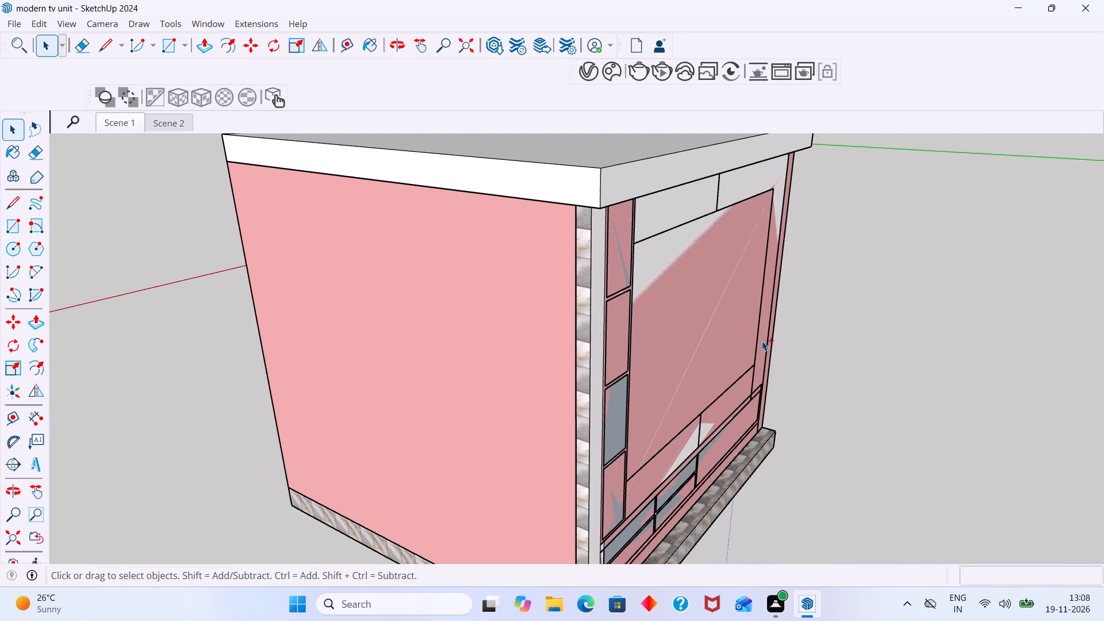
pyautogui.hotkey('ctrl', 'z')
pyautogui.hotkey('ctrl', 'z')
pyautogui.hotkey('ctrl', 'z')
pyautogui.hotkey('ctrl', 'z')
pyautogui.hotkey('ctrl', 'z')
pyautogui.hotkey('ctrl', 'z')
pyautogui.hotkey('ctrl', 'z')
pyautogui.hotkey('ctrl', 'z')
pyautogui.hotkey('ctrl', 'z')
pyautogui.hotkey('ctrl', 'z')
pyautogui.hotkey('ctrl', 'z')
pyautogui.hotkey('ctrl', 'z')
# Examine the rear corner where the tiled sofa-side wall meets the ceiling slab and shelving, and the room's open front.
pyautogui.scroll(-6, 550, 304)
pyautogui.moveTo(589, 323); pyautogui.dragTo(749, 312, button='middle')
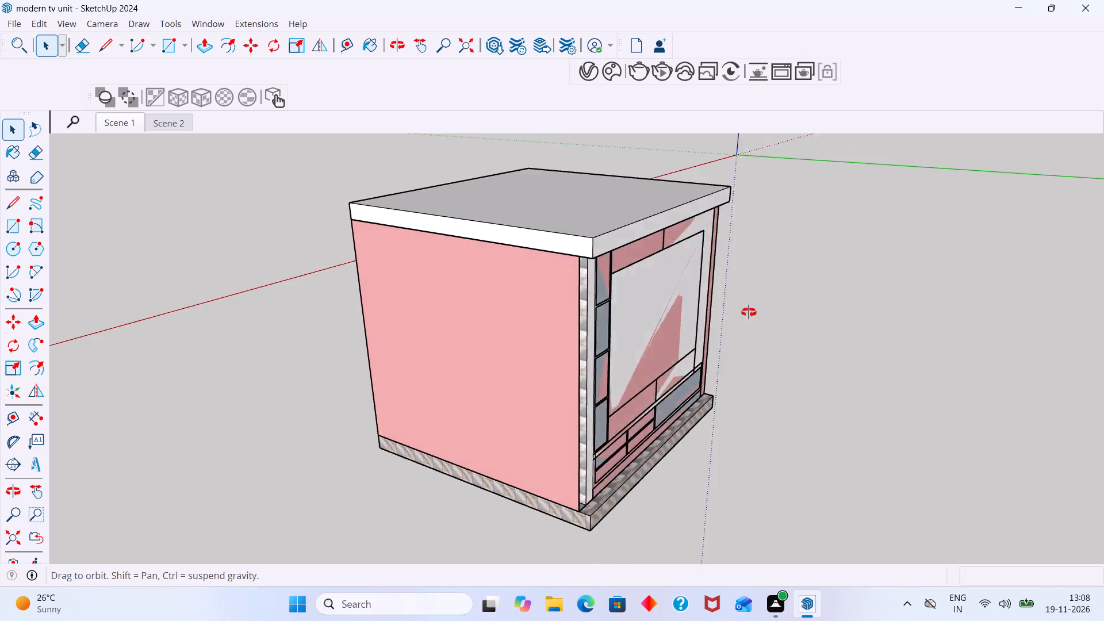
pyautogui.moveTo(749, 312); pyautogui.dragTo(1103, 286, button='middle')
pyautogui.scroll(8, 453, 321)
pyautogui.moveTo(470, 308); pyautogui.dragTo(0, 329, button='middle')
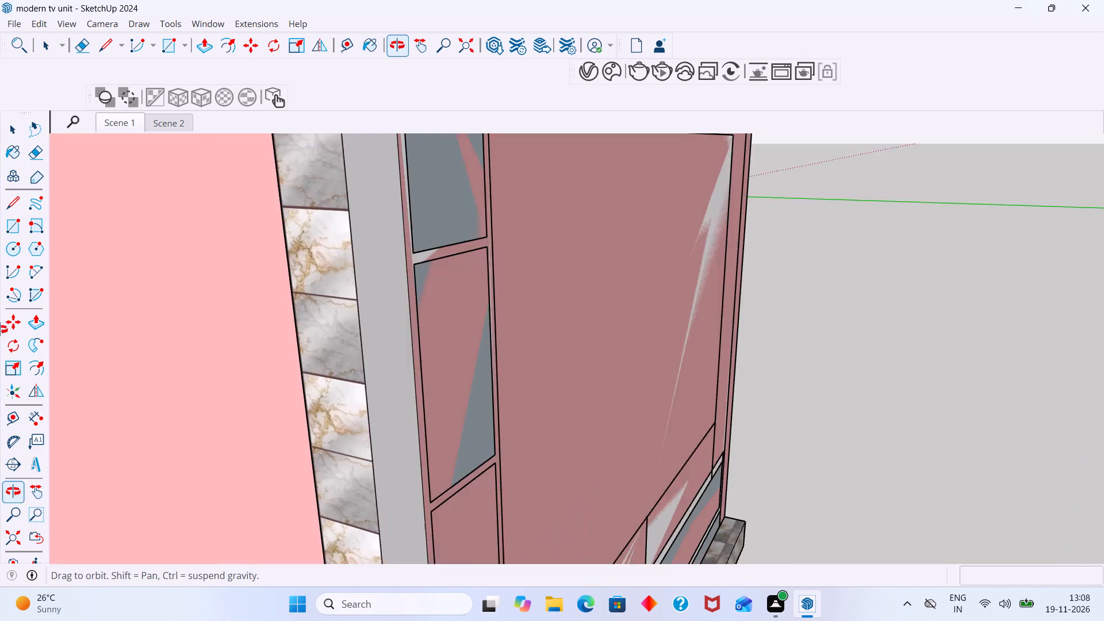
pyautogui.moveTo(0, 329); pyautogui.dragTo(3, 329, button='middle')
pyautogui.scroll(-14, 390, 312)
pyautogui.moveTo(484, 273); pyautogui.dragTo(470, 206, button='middle')
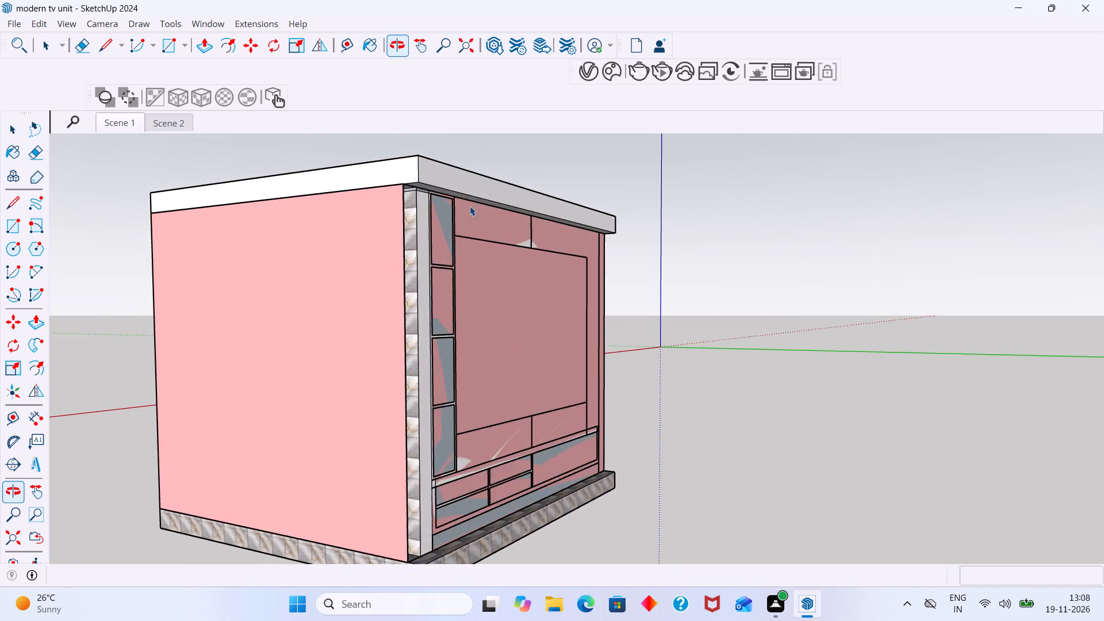
pyautogui.scroll(10, 418, 201)
pyautogui.moveTo(407, 174); pyautogui.dragTo(412, 155, button='middle')
pyautogui.scroll(10, 424, 165)
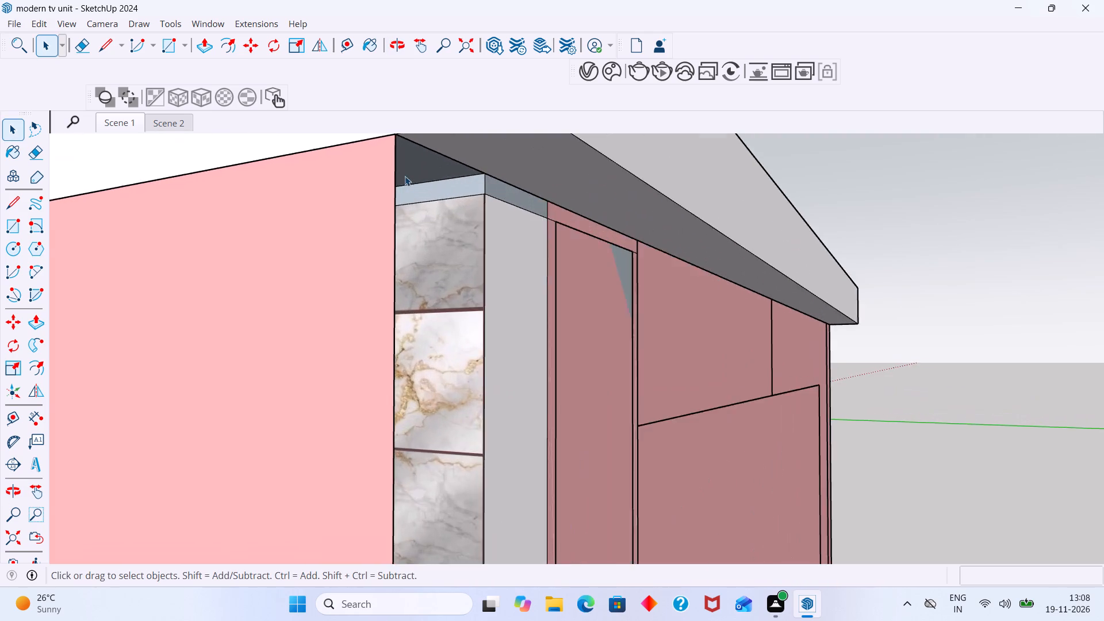
pyautogui.moveTo(415, 183); pyautogui.dragTo(427, 205, button='middle')
pyautogui.scroll(8, 442, 196)
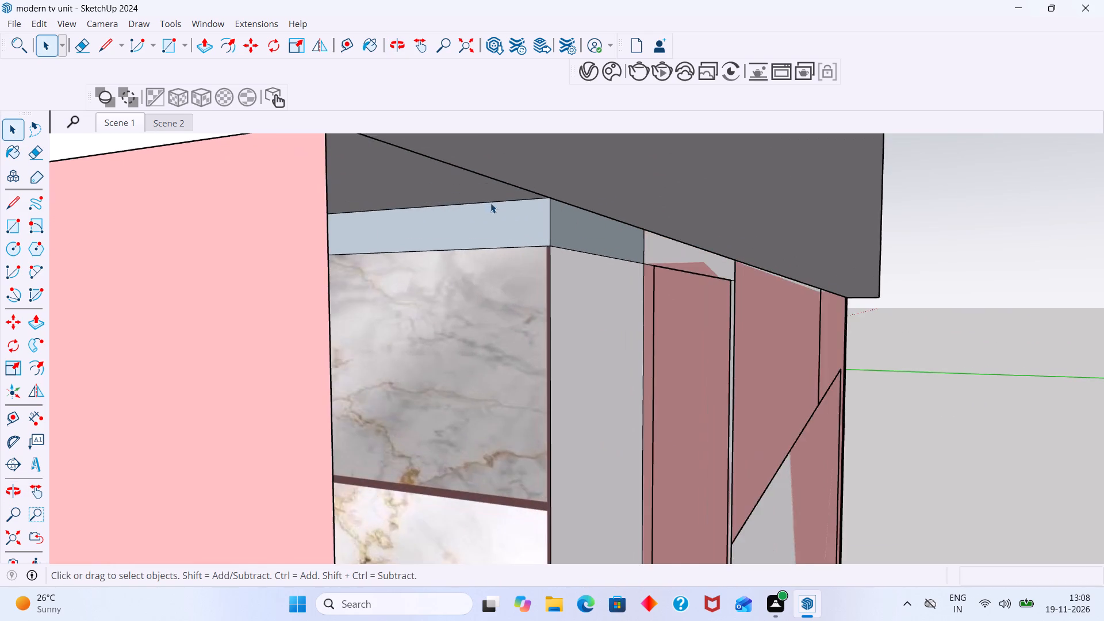
pyautogui.scroll(2, 516, 210)
pyautogui.moveTo(513, 235); pyautogui.dragTo(499, 231, button='middle')
pyautogui.scroll(-20, 499, 231)
pyautogui.scroll(-11, 499, 231)
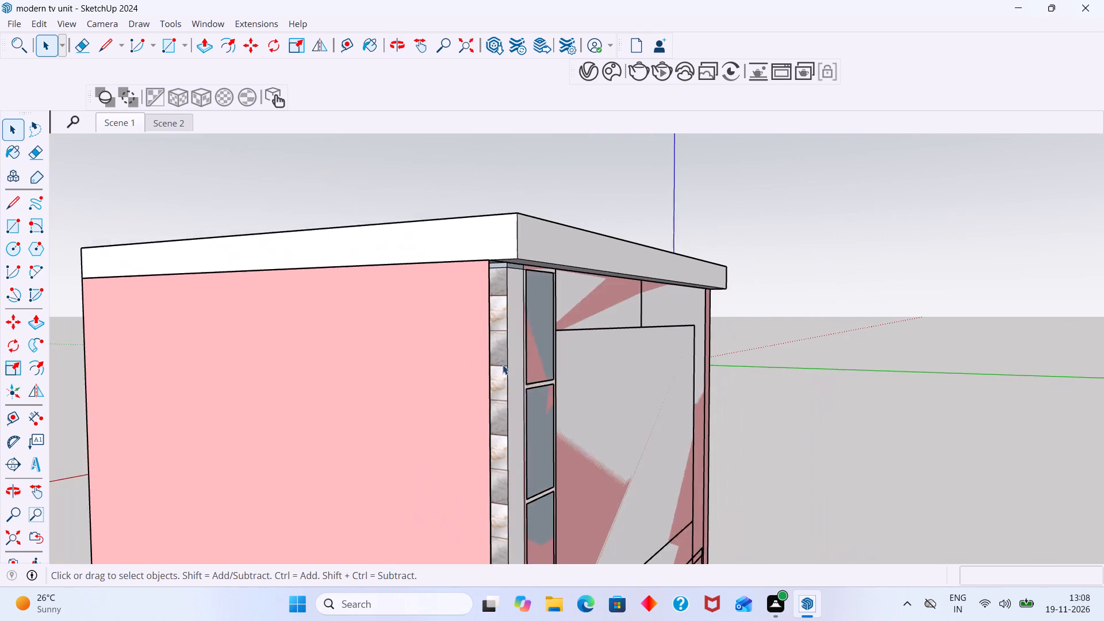
pyautogui.click(487, 401)
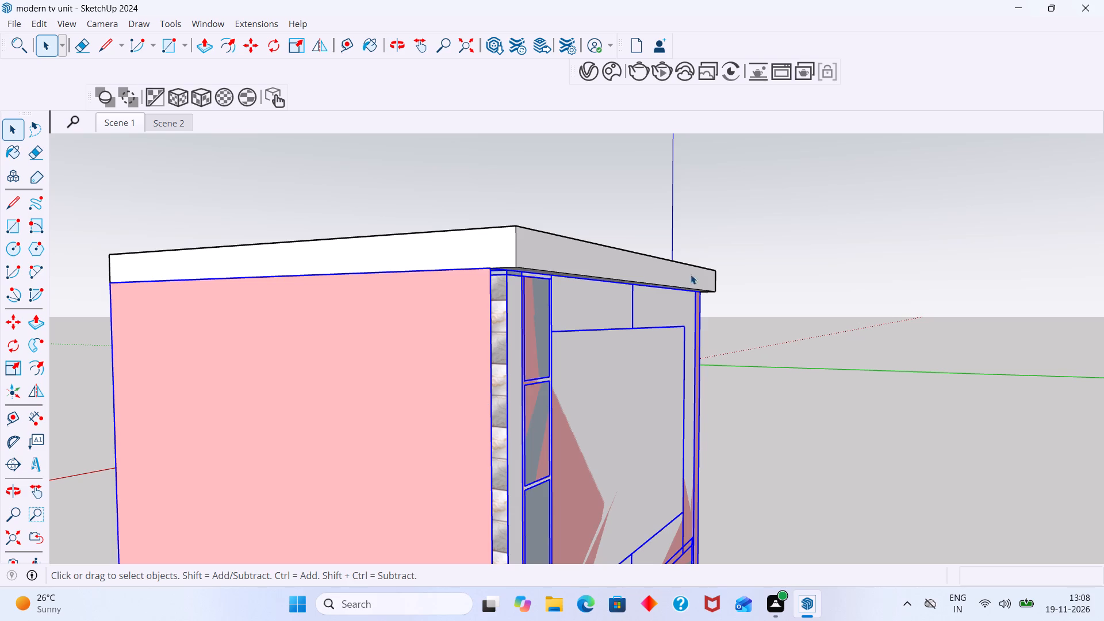
pyautogui.click(745, 248)
pyautogui.scroll(-12, 495, 275)
pyautogui.moveTo(476, 293); pyautogui.dragTo(1092, 323, button='middle')
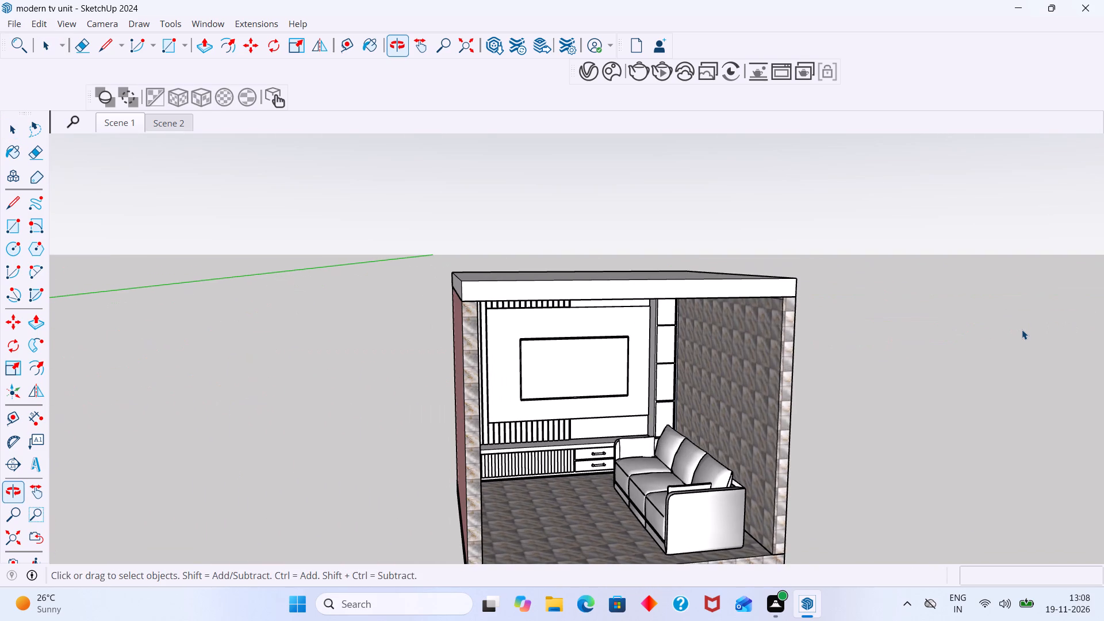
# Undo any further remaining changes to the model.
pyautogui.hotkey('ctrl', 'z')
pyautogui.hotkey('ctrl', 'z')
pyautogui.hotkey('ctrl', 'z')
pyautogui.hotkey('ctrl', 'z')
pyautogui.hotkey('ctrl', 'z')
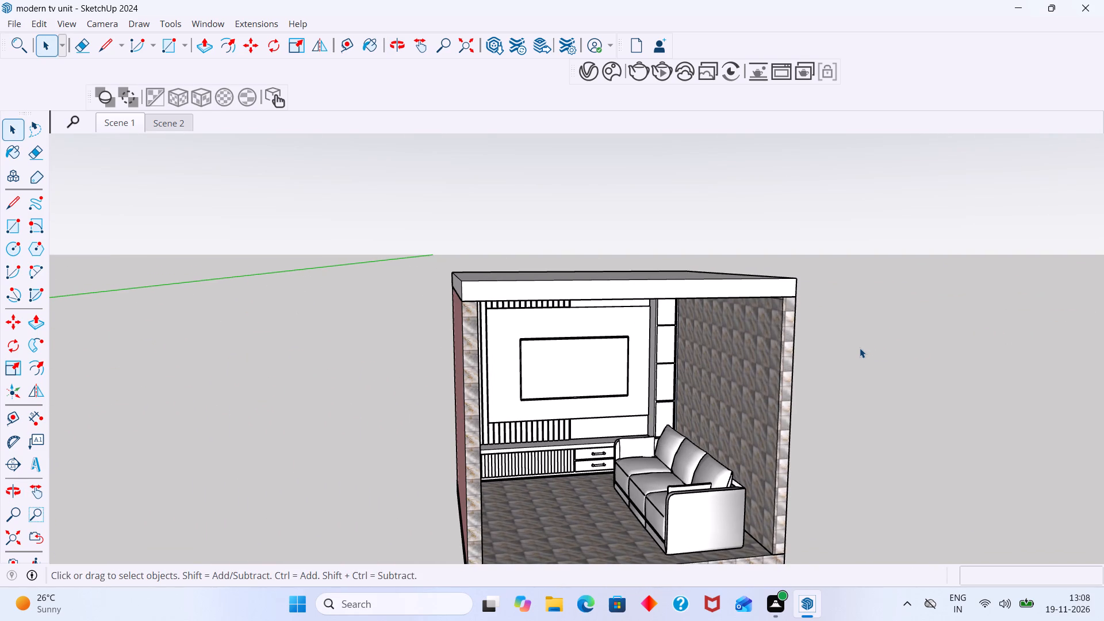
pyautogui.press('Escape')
# Delete the tiled inner face of the wall behind the sofa inside the room group.
pyautogui.scroll(-3, 829, 347)
pyautogui.keyDown('shift'); pyautogui.moveTo(768, 371); pyautogui.dragTo(617, 312, button='middle'); pyautogui.keyUp('shift')
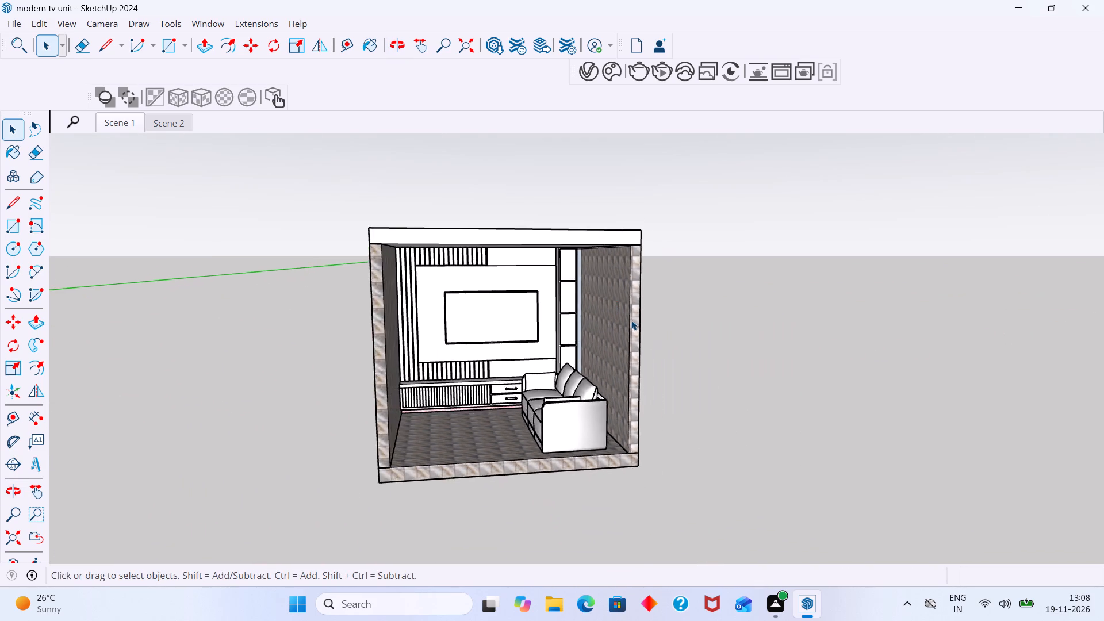
pyautogui.scroll(6, 632, 320)
pyautogui.scroll(9, 563, 269)
pyautogui.moveTo(550, 230); pyautogui.dragTo(593, 250, button='middle')
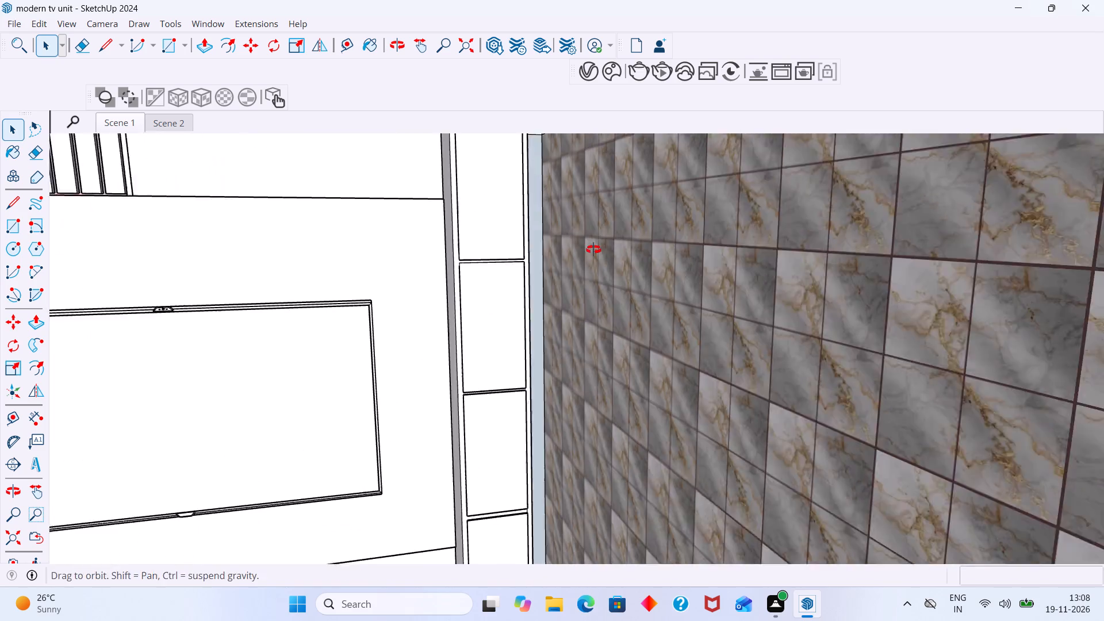
pyautogui.moveTo(593, 250); pyautogui.dragTo(596, 252, button='middle')
pyautogui.scroll(-16, 596, 258)
pyautogui.moveTo(596, 290); pyautogui.dragTo(643, 320, button='middle')
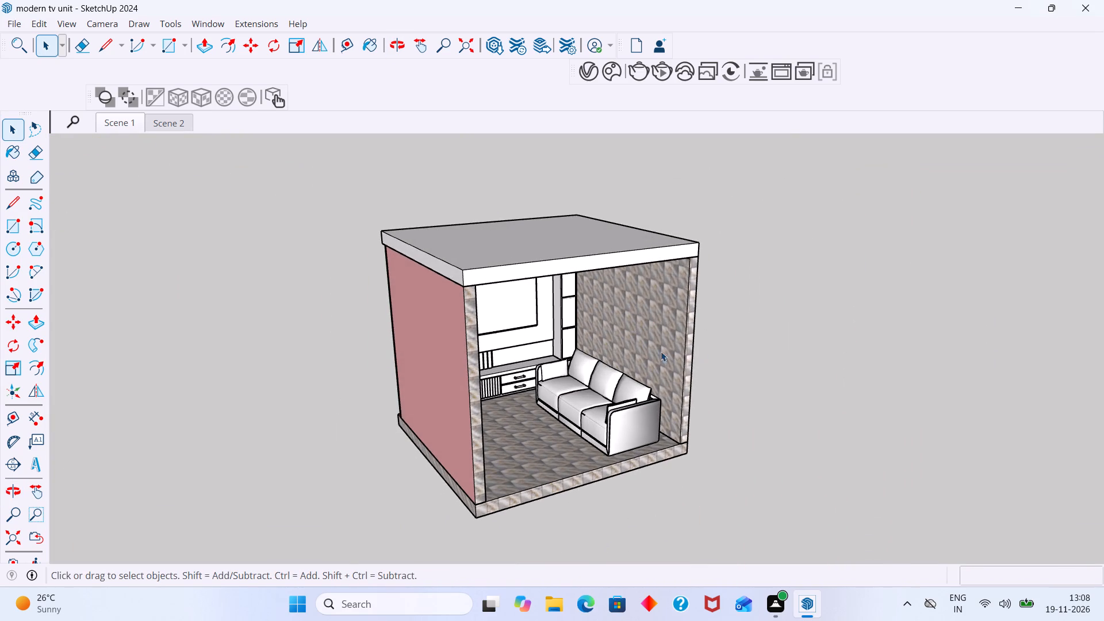
pyautogui.scroll(6, 625, 332)
pyautogui.moveTo(604, 323); pyautogui.dragTo(558, 291, button='middle')
pyautogui.scroll(2, 605, 279)
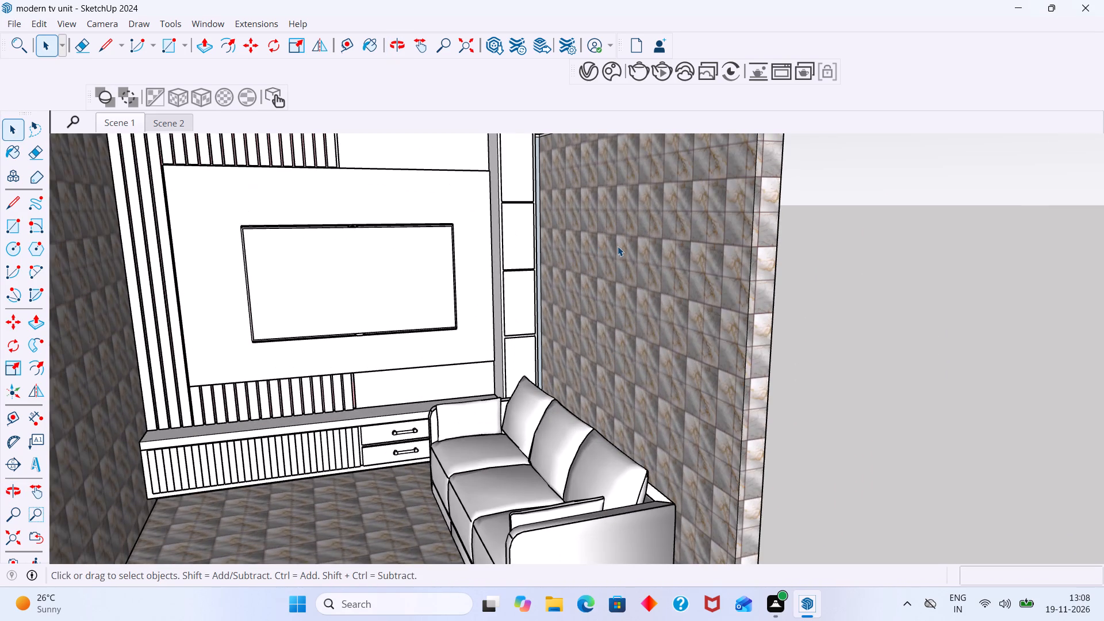
pyautogui.doubleClick(618, 246)
pyautogui.click(636, 260)
pyautogui.press('Delete')
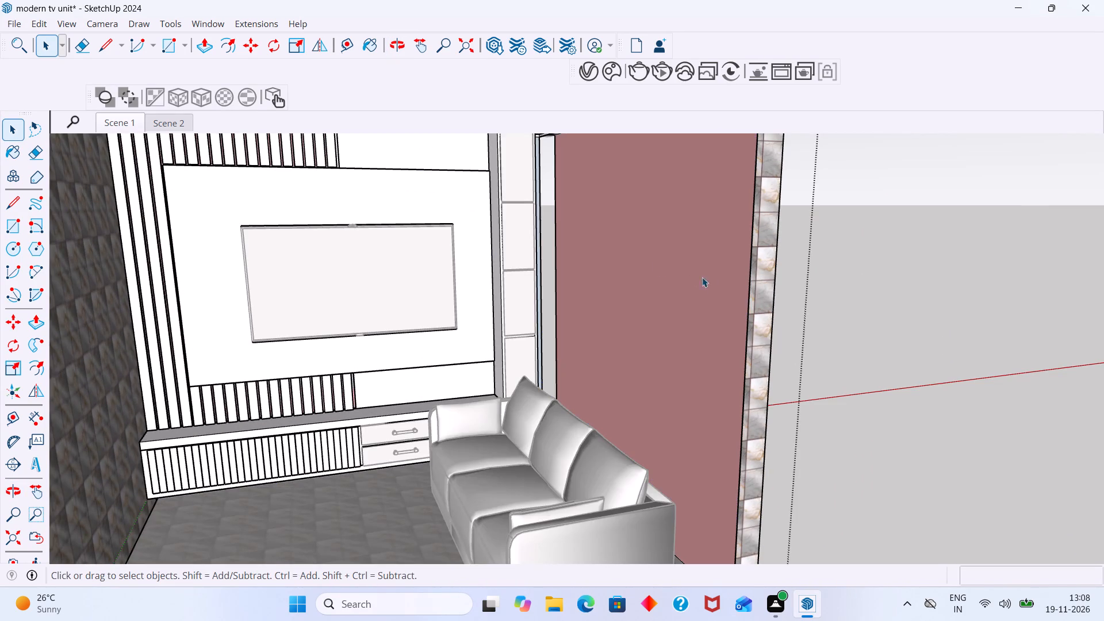
# Delete the tiled front end face of the sofa-side wall and exit the room group.
pyautogui.moveTo(722, 305); pyautogui.dragTo(677, 305, button='middle')
pyautogui.scroll(2, 677, 305)
pyautogui.moveTo(677, 302); pyautogui.dragTo(538, 333, button='middle')
pyautogui.scroll(2, 524, 321)
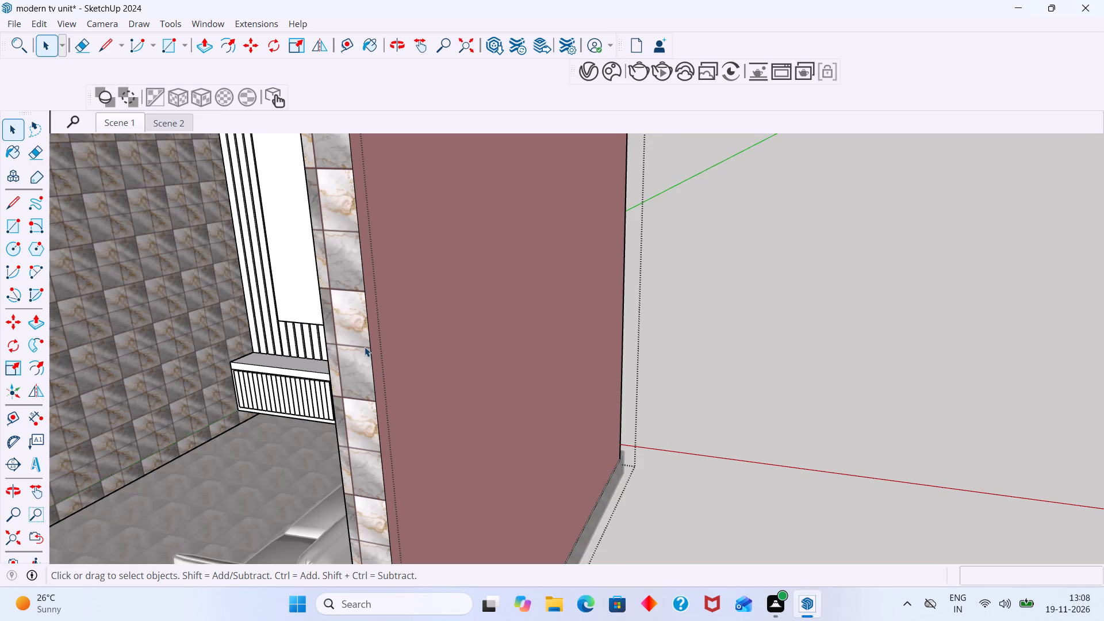
pyautogui.scroll(3, 364, 347)
pyautogui.click(364, 347)
pyautogui.press('Delete')
pyautogui.scroll(-11, 366, 347)
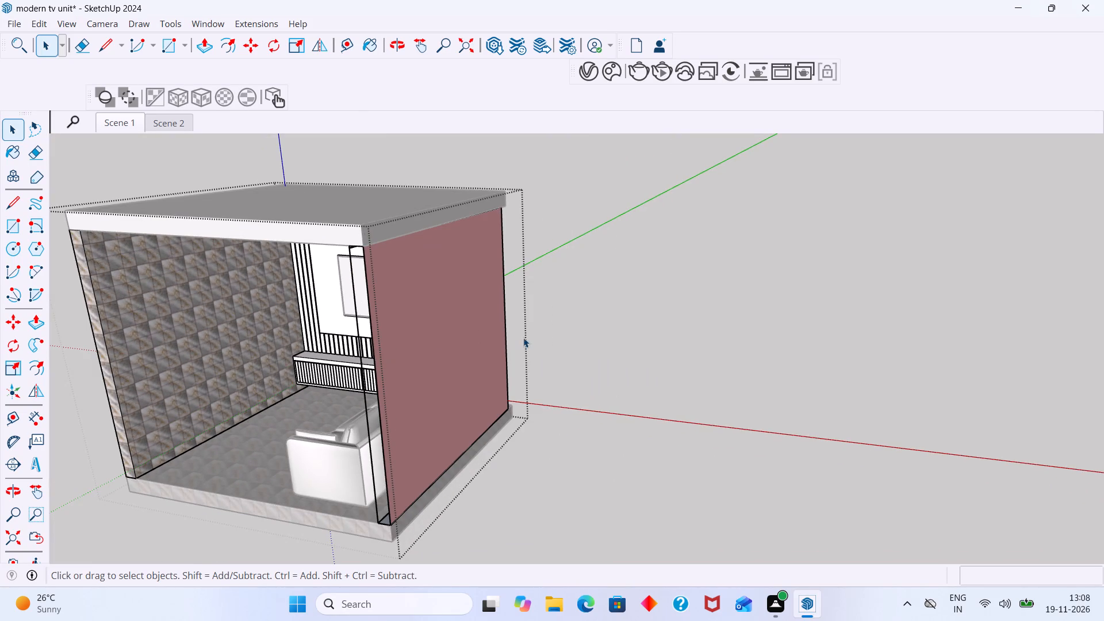
pyautogui.click(662, 287)
# Examine the opened sofa-side wall and its gap beside the shelves from the front, rear and outside.
pyautogui.moveTo(423, 340); pyautogui.dragTo(608, 338, button='middle')
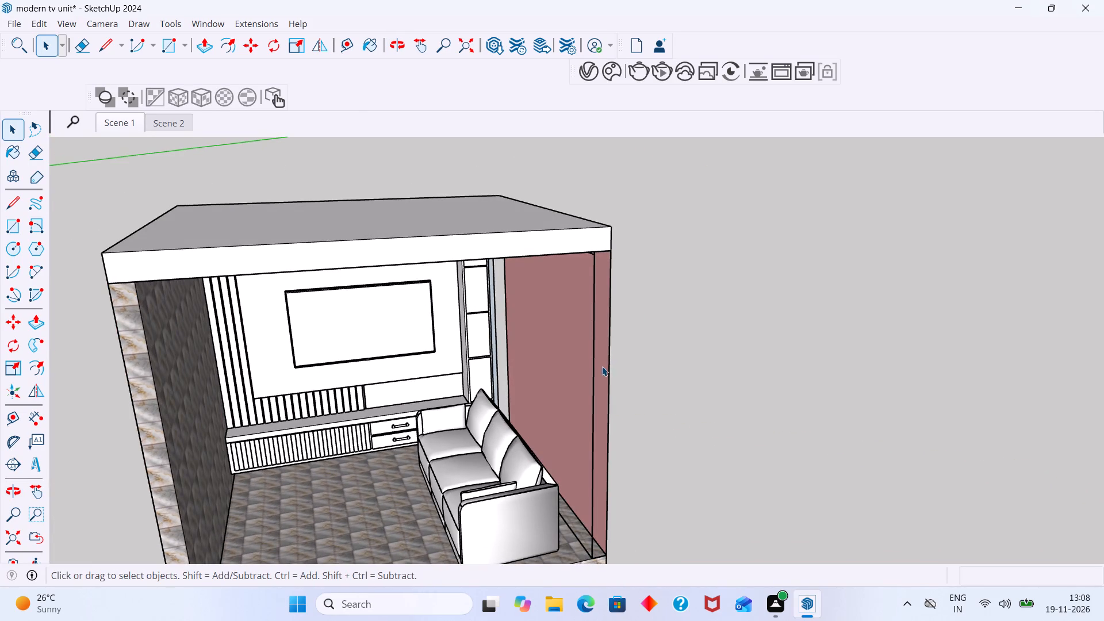
pyautogui.keyDown('shift'); pyautogui.moveTo(599, 370); pyautogui.dragTo(624, 324, button='middle'); pyautogui.keyUp('shift')
pyautogui.scroll(15, 509, 277)
pyautogui.scroll(-3, 545, 259)
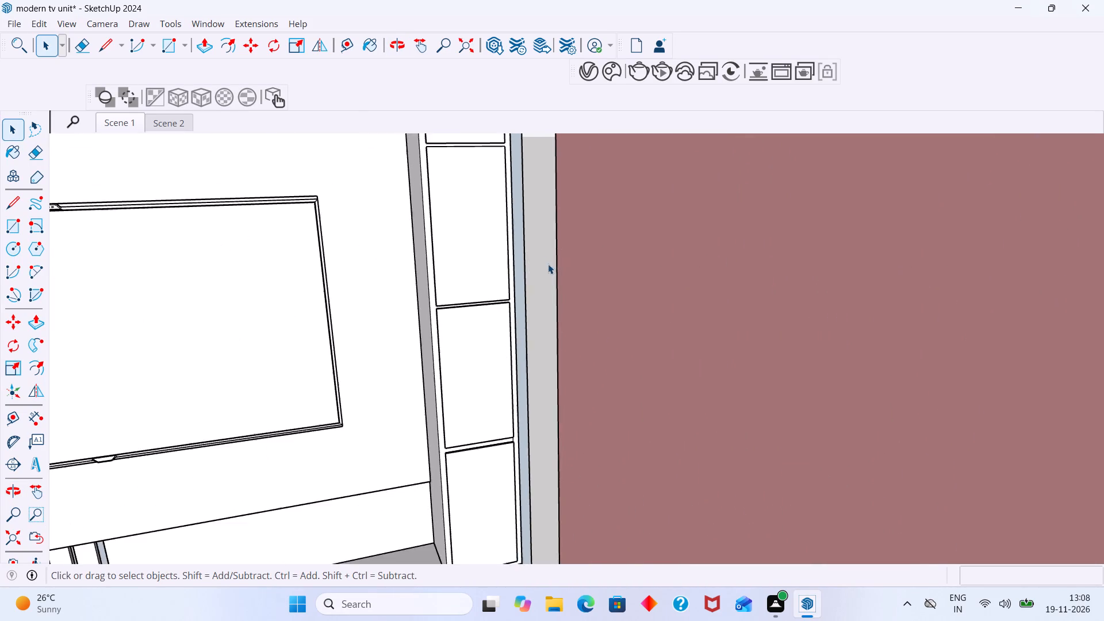
pyautogui.scroll(-19, 548, 264)
pyautogui.moveTo(588, 288); pyautogui.dragTo(117, 292, button='middle')
pyautogui.moveTo(582, 270); pyautogui.dragTo(194, 307, button='middle')
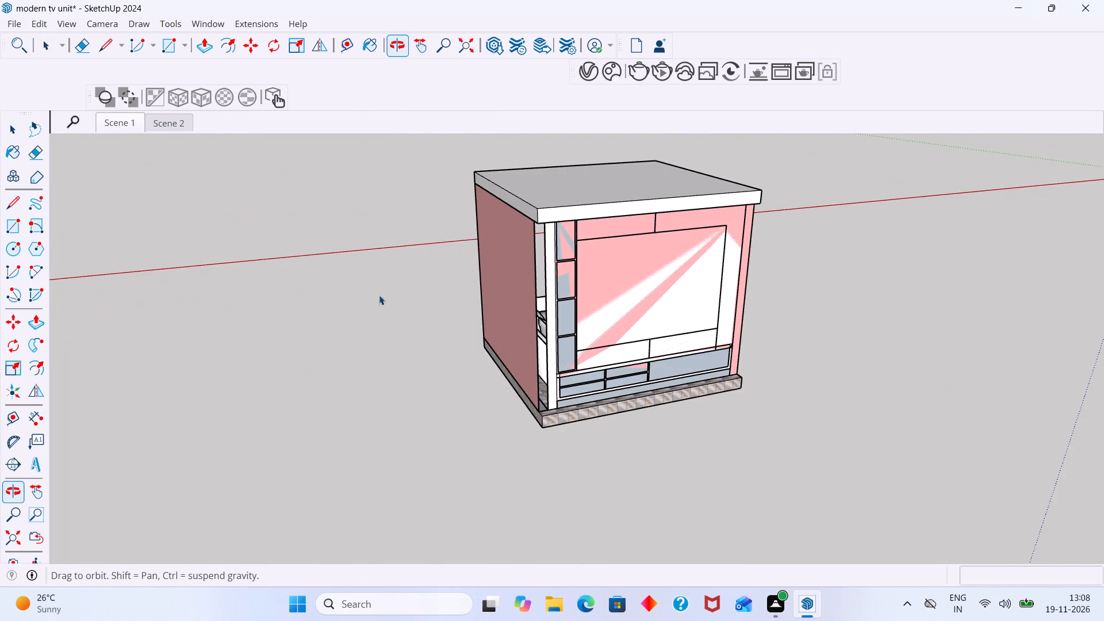
pyautogui.scroll(12, 527, 294)
pyautogui.scroll(-12, 501, 321)
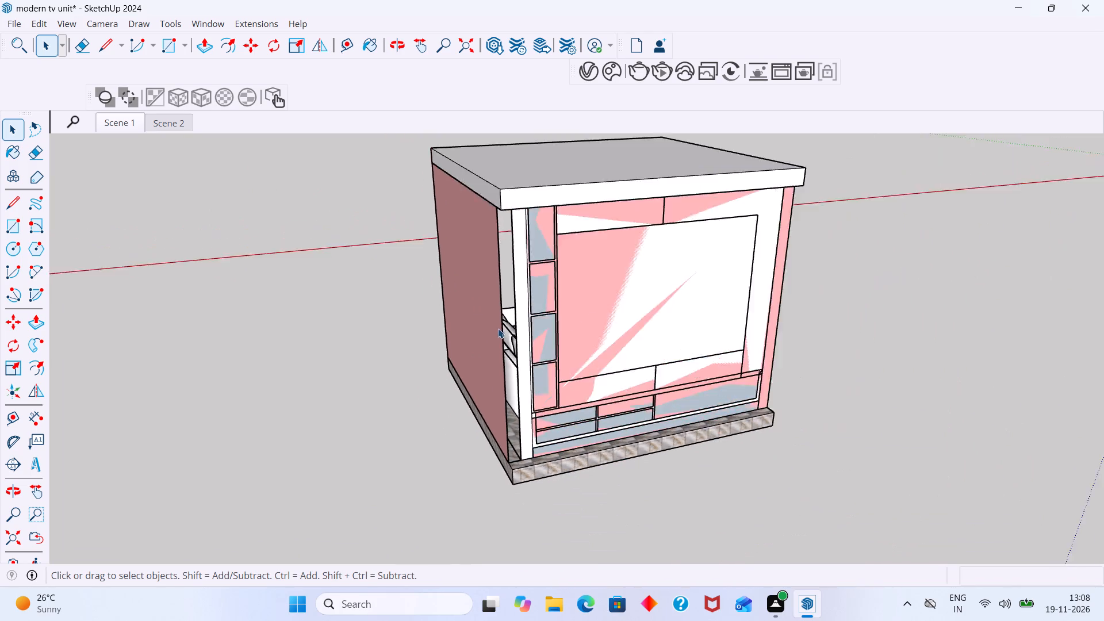
pyautogui.scroll(-3, 498, 328)
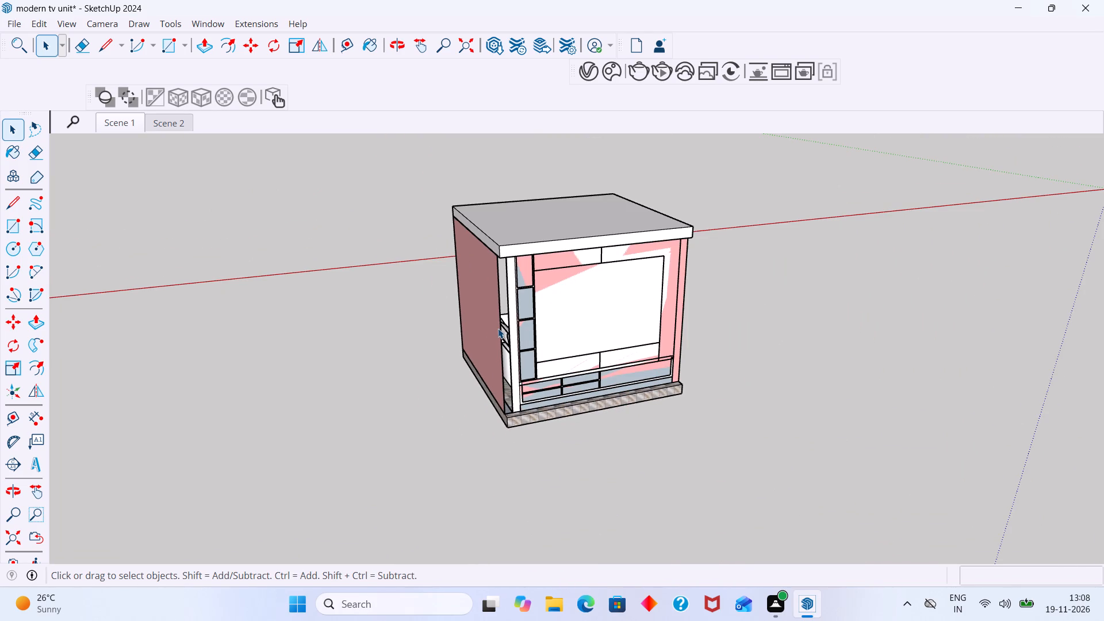
pyautogui.moveTo(487, 329); pyautogui.dragTo(831, 323, button='middle')
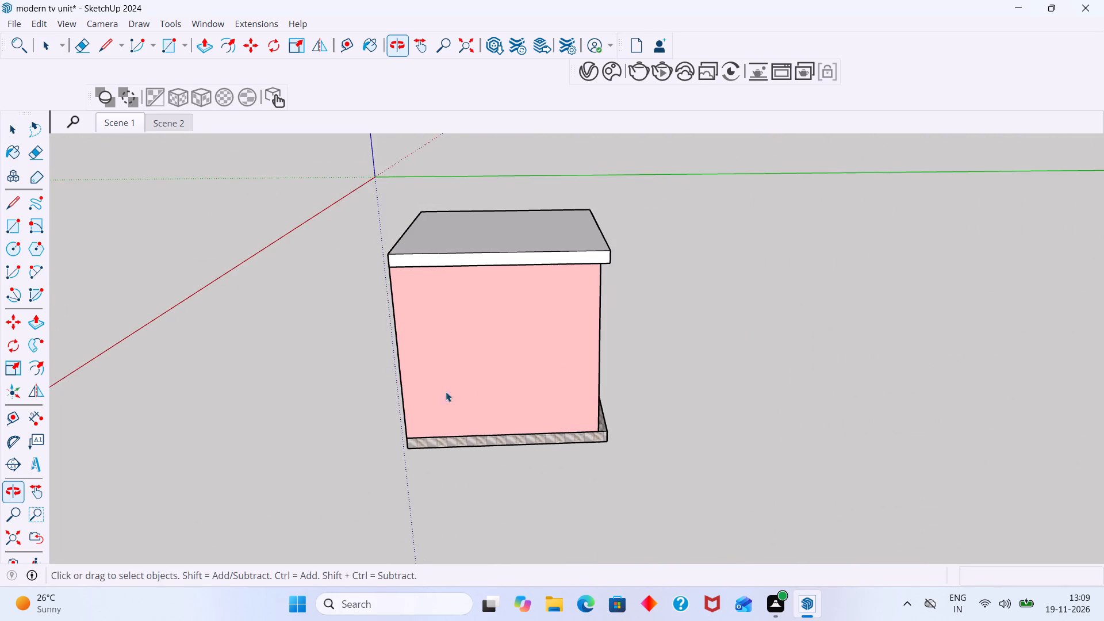
pyautogui.moveTo(415, 392); pyautogui.dragTo(634, 345, button='middle')
# Delete the leftover vertical front edge of the removed inner face on the sofa-side wall and exit the group.
pyautogui.scroll(6, 486, 359)
pyautogui.moveTo(486, 359); pyautogui.dragTo(640, 368, button='middle')
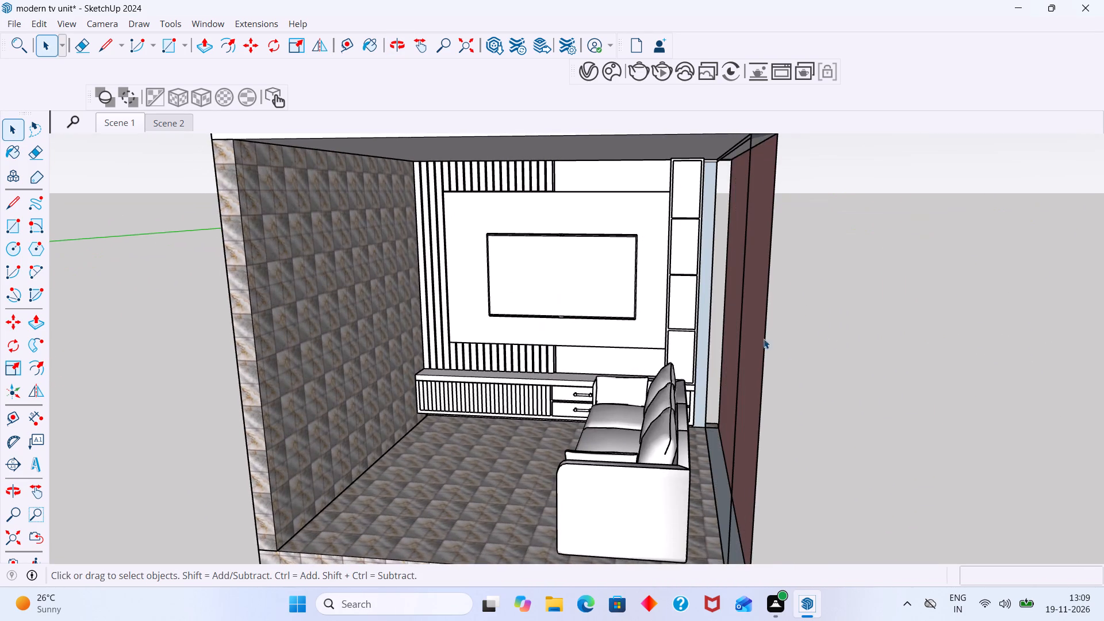
pyautogui.scroll(9, 751, 340)
pyautogui.click(773, 344)
pyautogui.doubleClick(776, 345)
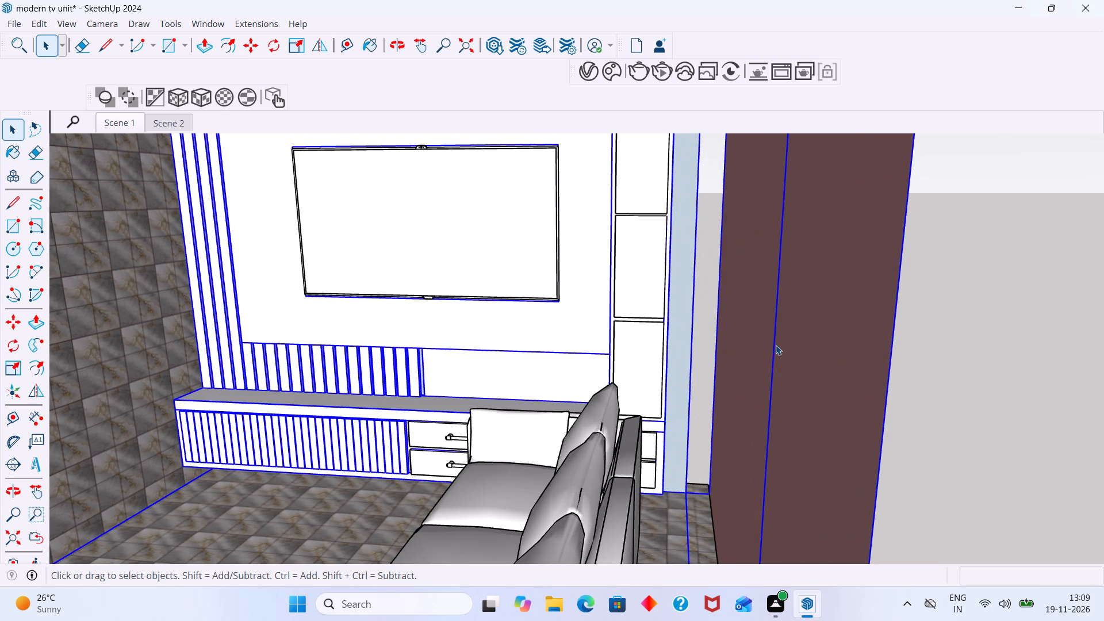
pyautogui.click(776, 349)
pyautogui.scroll(-18, 776, 346)
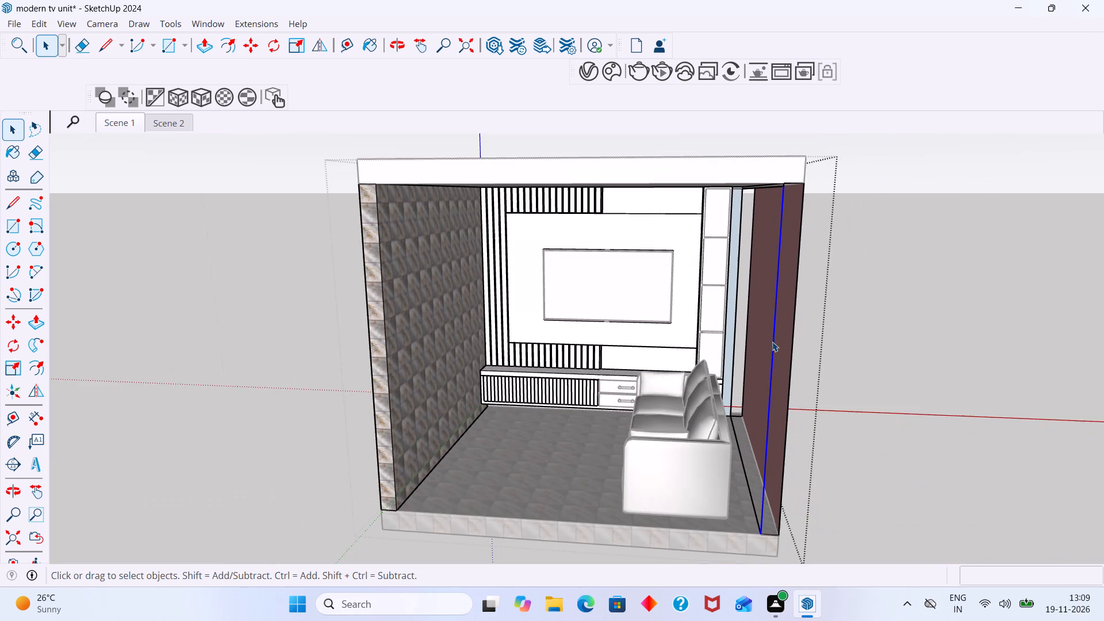
pyautogui.press('Delete')
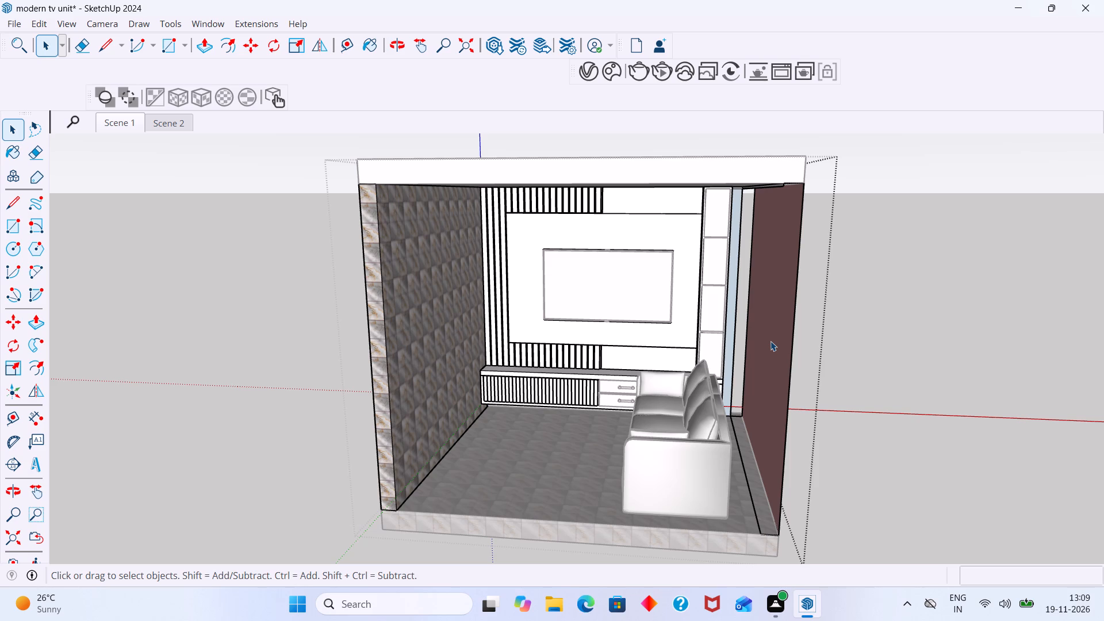
pyautogui.scroll(-8, 770, 341)
pyautogui.click(893, 338)
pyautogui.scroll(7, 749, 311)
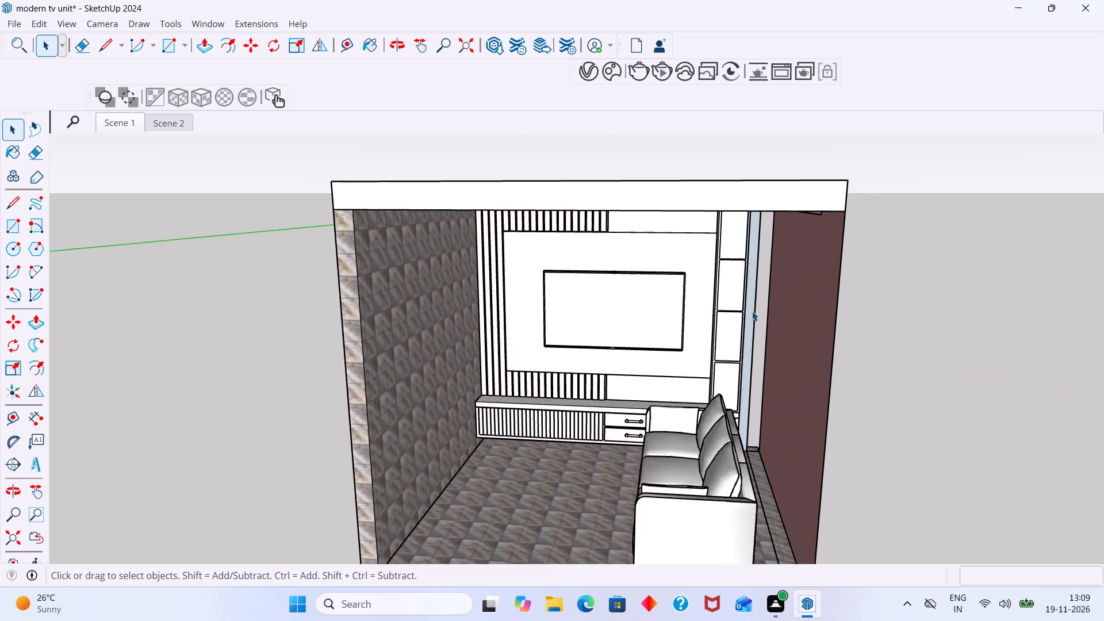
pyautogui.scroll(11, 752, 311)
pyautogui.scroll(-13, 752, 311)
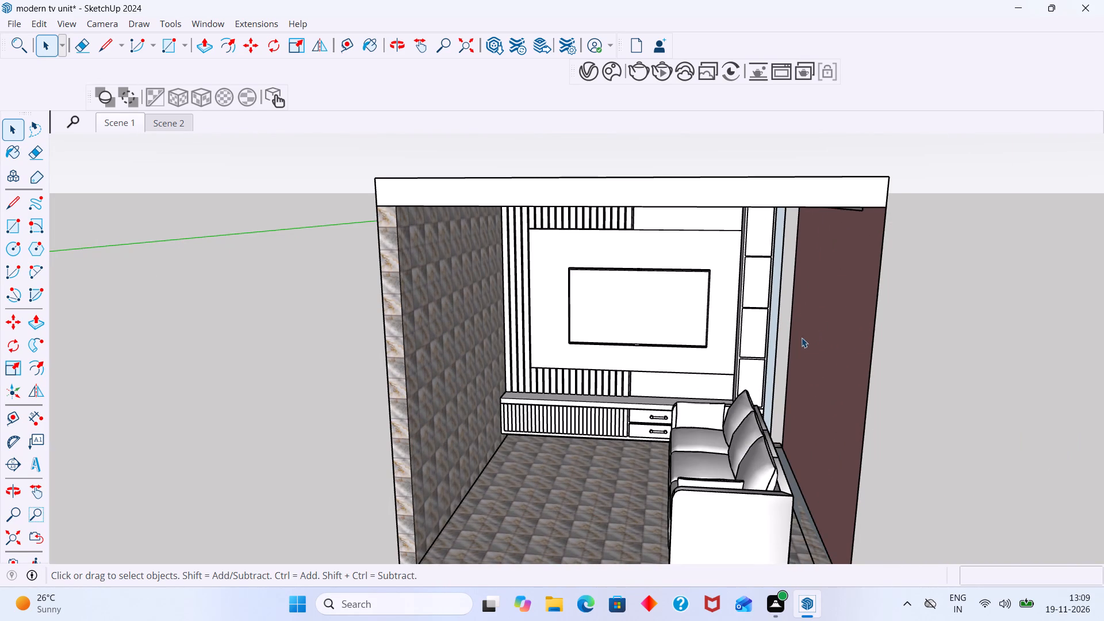
# Examine the sofa-side wall and the open gap beside the shelves from inside the room and from the rear.
pyautogui.keyDown('shift'); pyautogui.moveTo(800, 338); pyautogui.dragTo(669, 243, button='middle'); pyautogui.keyUp('shift')
pyautogui.moveTo(667, 420); pyautogui.dragTo(750, 452, button='middle')
pyautogui.scroll(2, 730, 444)
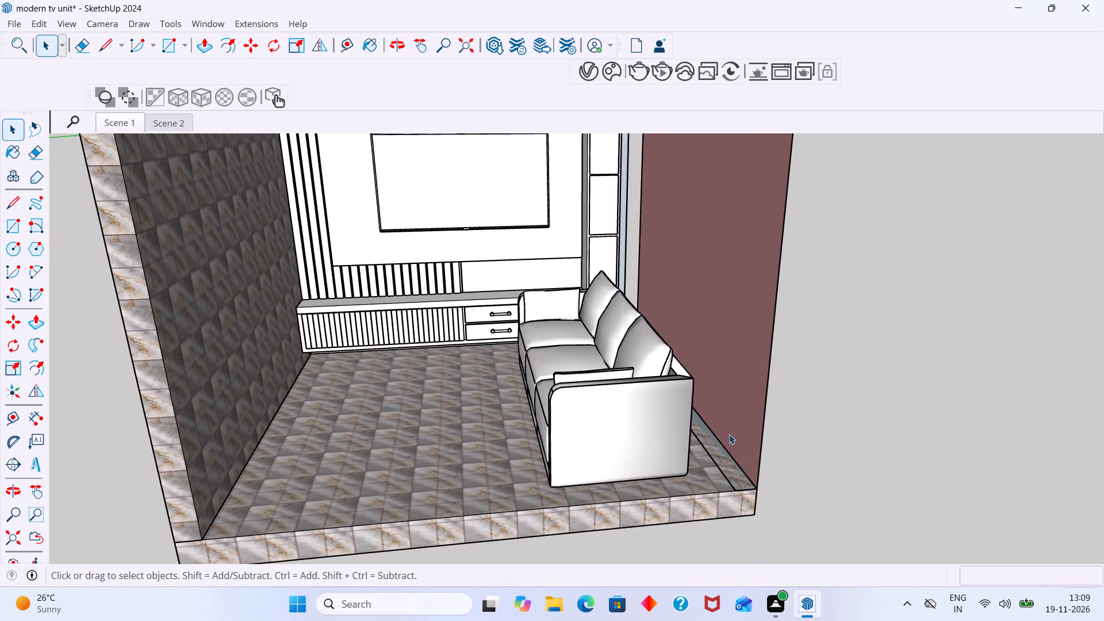
pyautogui.moveTo(732, 411); pyautogui.dragTo(398, 371, button='middle')
pyautogui.moveTo(704, 350); pyautogui.dragTo(309, 397, button='middle')
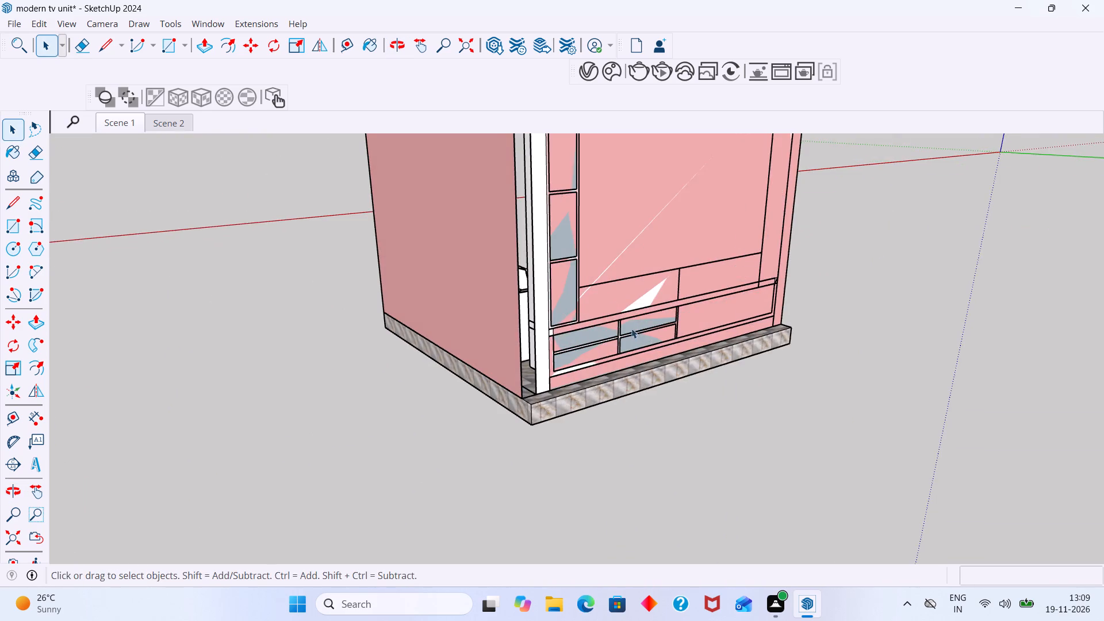
pyautogui.keyDown('shift'); pyautogui.moveTo(632, 330); pyautogui.dragTo(599, 475, button='middle'); pyautogui.keyUp('shift')
pyautogui.moveTo(588, 451); pyautogui.dragTo(576, 401, button='middle')
pyautogui.moveTo(722, 271); pyautogui.dragTo(720, 252, button='middle')
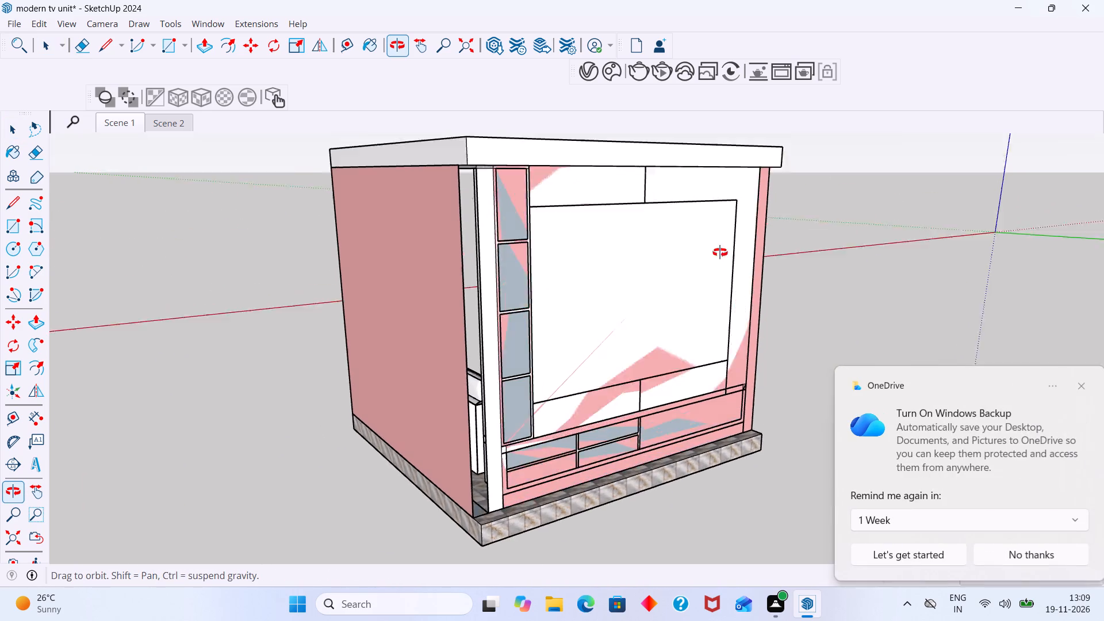
pyautogui.moveTo(720, 252); pyautogui.dragTo(714, 200, button='middle')
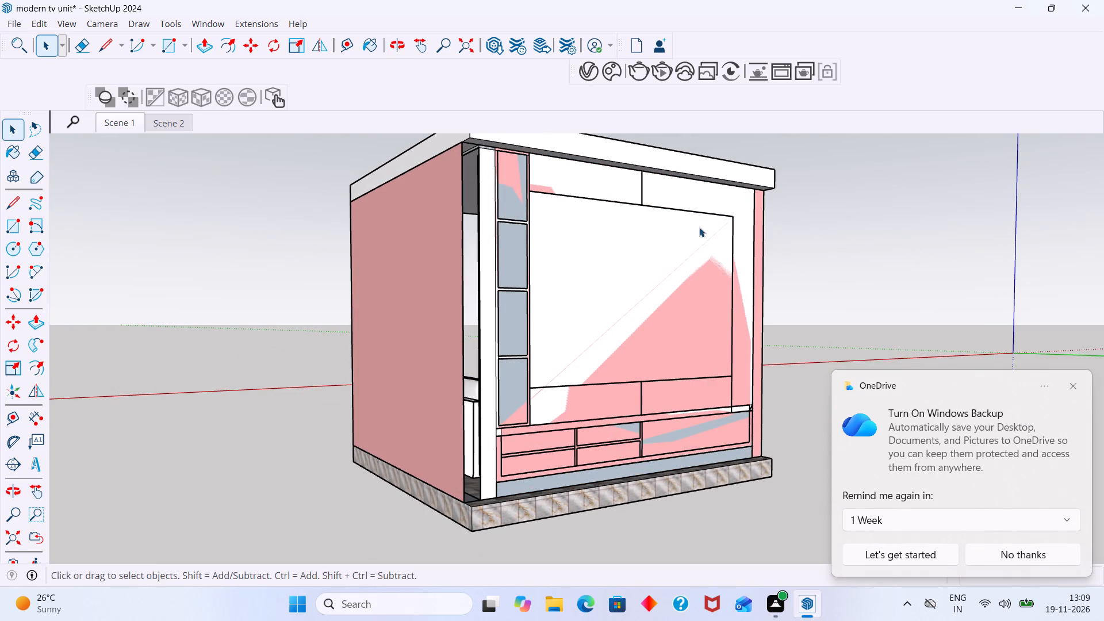
pyautogui.moveTo(483, 152); pyautogui.dragTo(496, 138, button='middle')
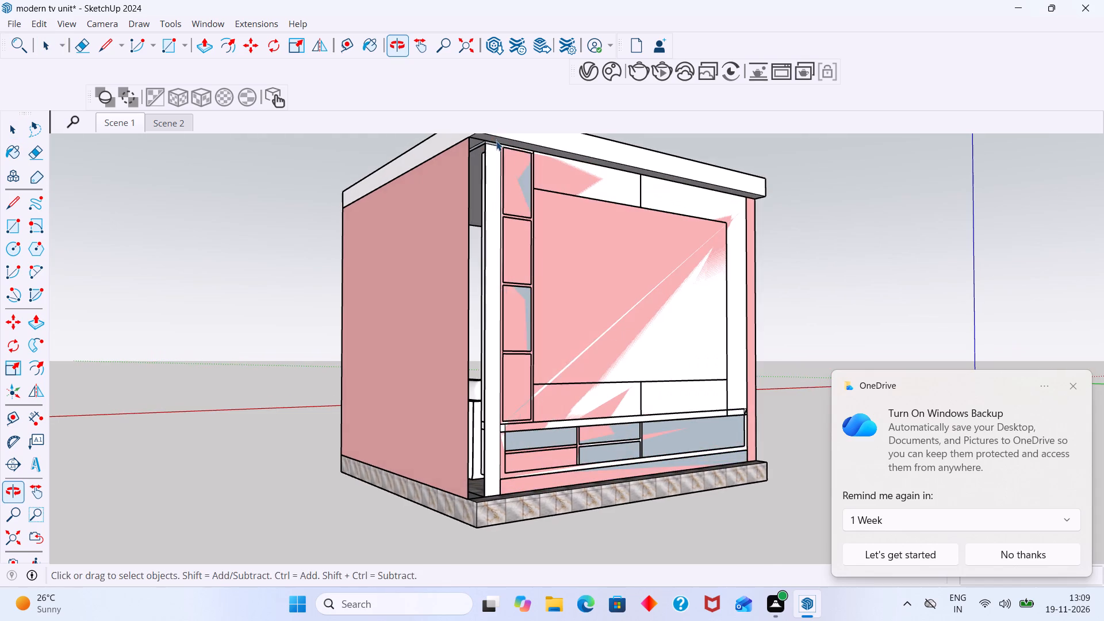
pyautogui.keyDown('shift'); pyautogui.moveTo(515, 197); pyautogui.dragTo(527, 283, button='middle'); pyautogui.keyUp('shift')
pyautogui.moveTo(526, 244); pyautogui.dragTo(540, 205, button='middle')
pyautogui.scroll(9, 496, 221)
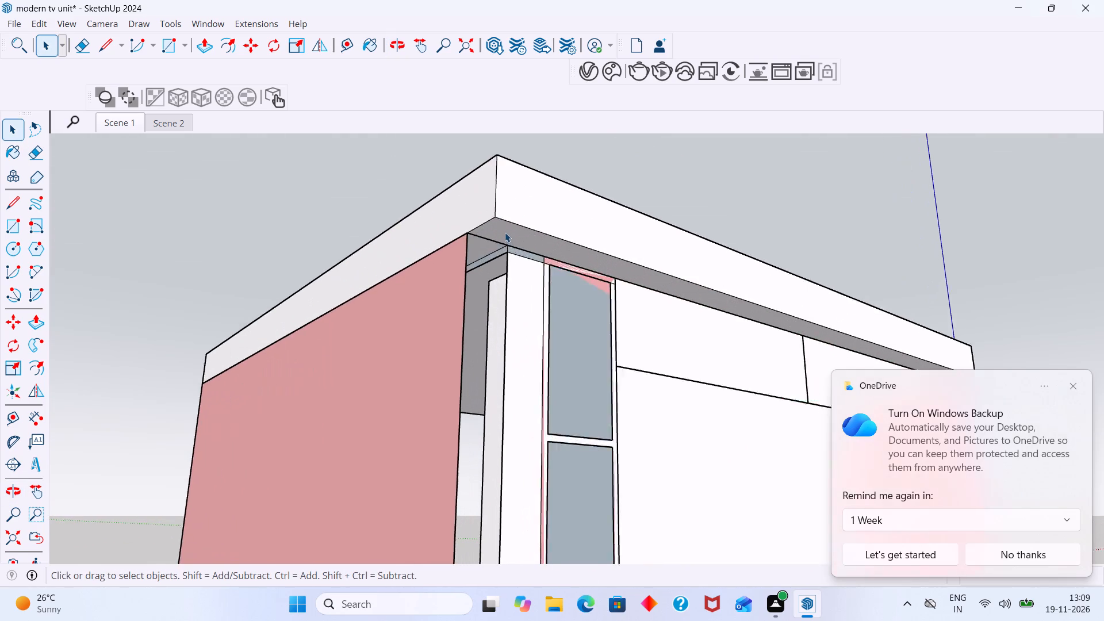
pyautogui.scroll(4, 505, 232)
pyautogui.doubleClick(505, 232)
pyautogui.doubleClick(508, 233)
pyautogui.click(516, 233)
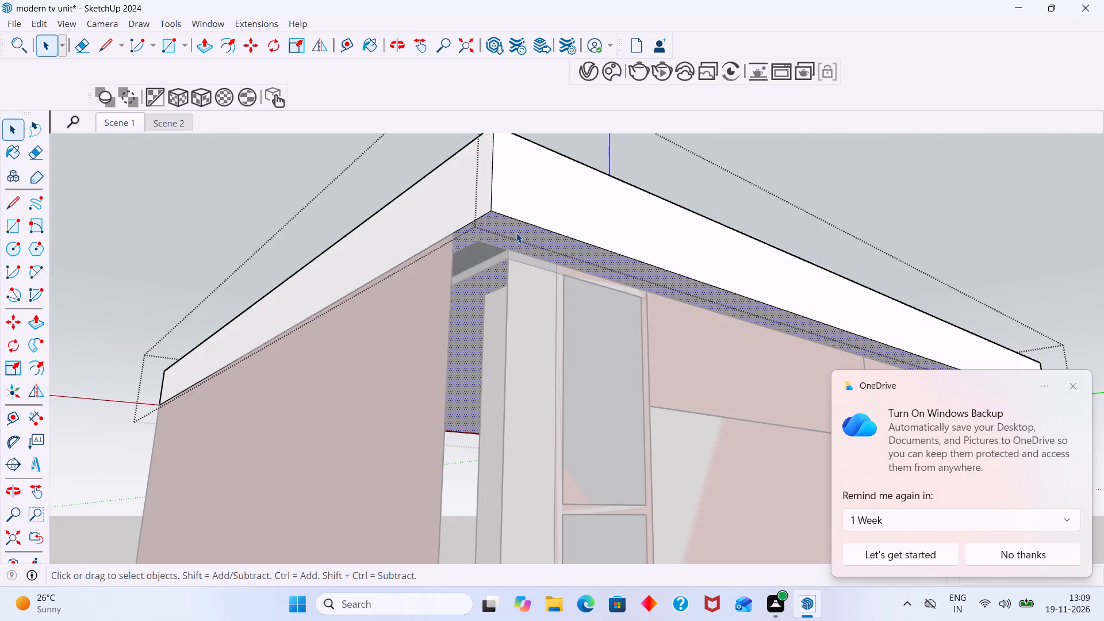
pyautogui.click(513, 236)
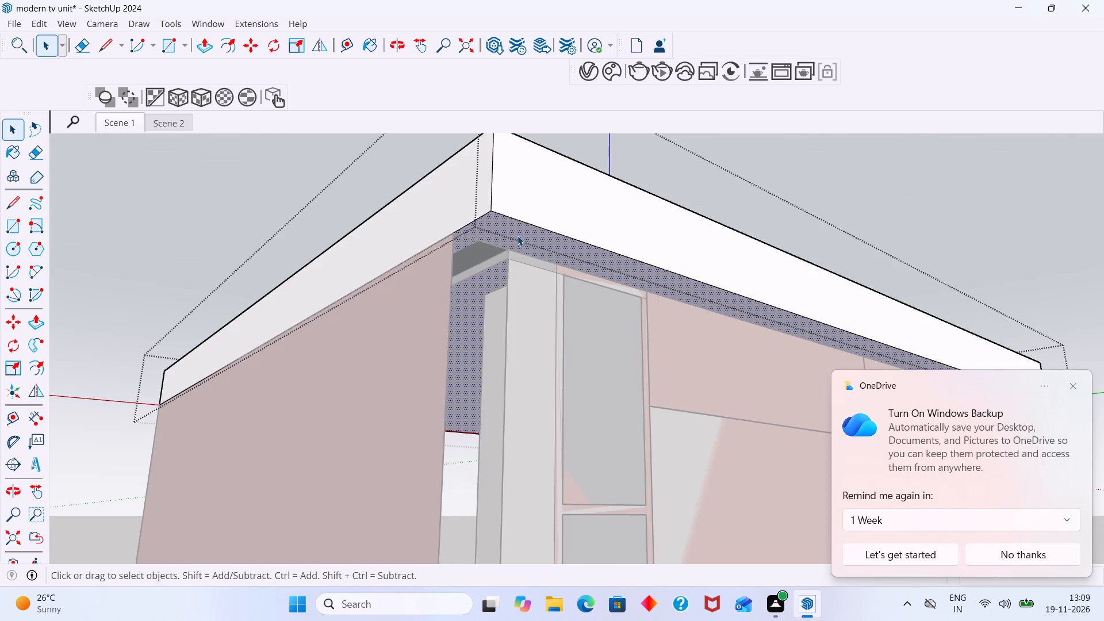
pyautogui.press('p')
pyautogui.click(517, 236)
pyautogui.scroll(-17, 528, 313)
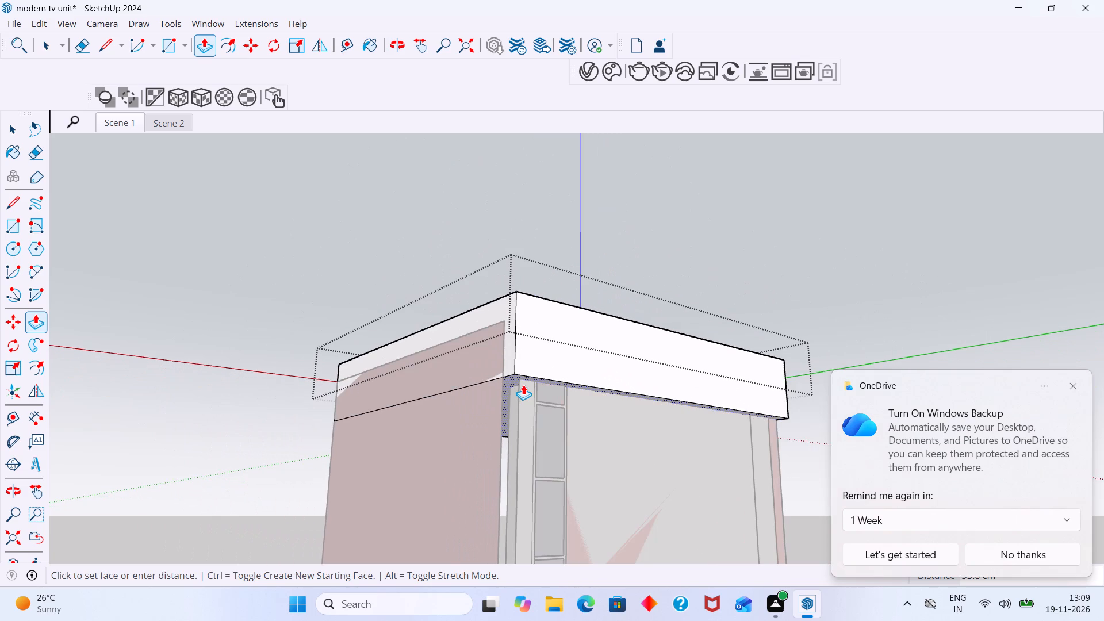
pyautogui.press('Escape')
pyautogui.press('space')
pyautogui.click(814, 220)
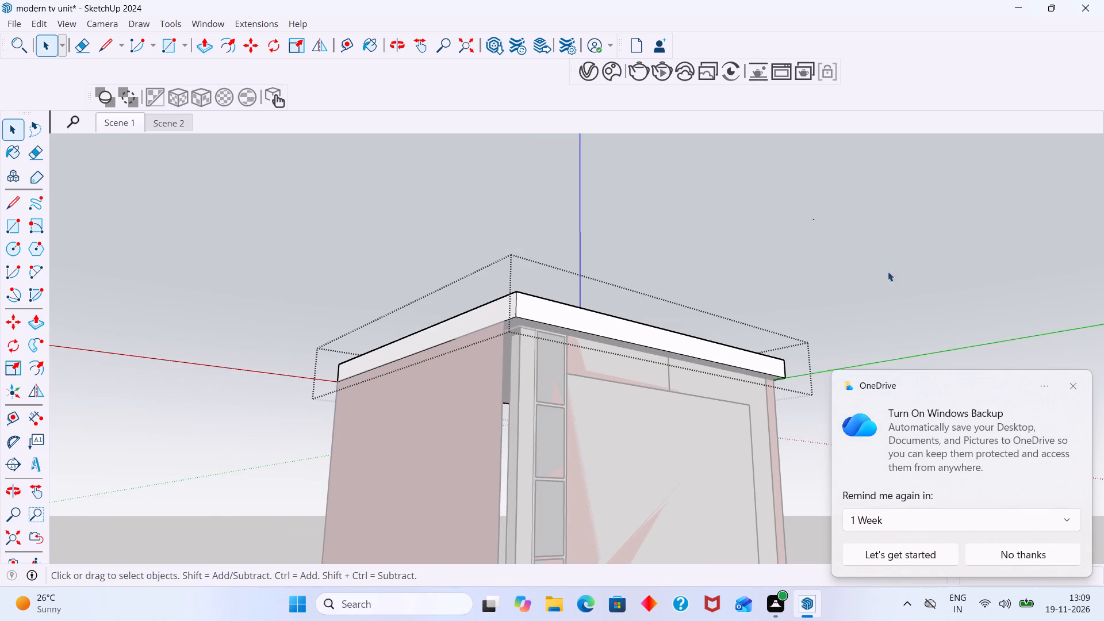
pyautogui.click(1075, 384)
# Examine the underside of the ceiling slab at the rear corner above the gap beside the shelves.
pyautogui.scroll(2, 465, 363)
pyautogui.moveTo(486, 328); pyautogui.dragTo(523, 257, button='middle')
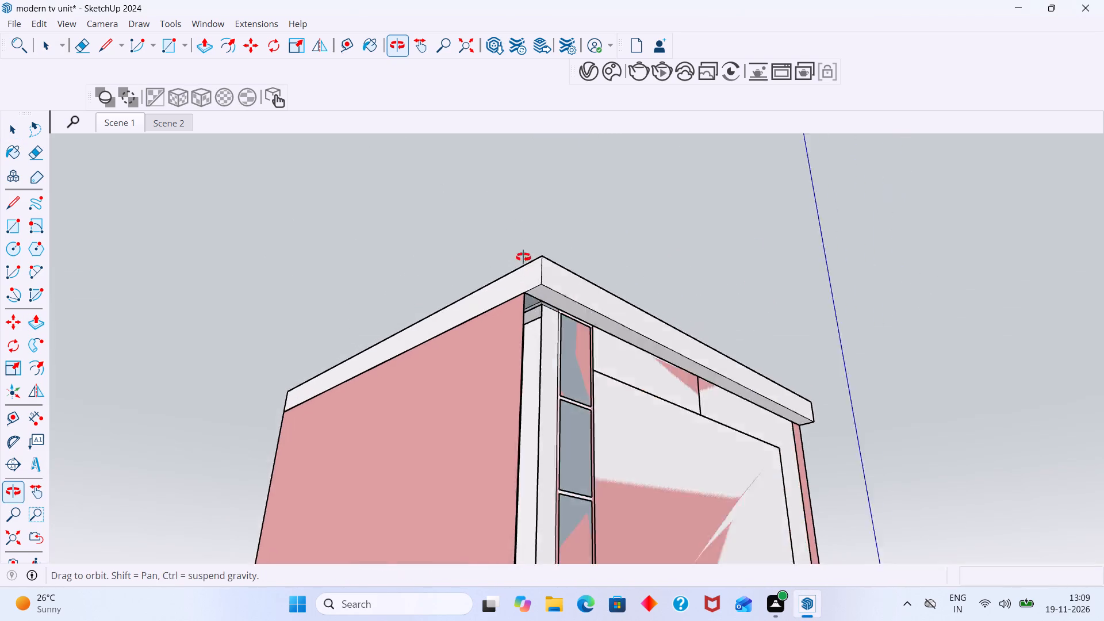
pyautogui.moveTo(523, 257); pyautogui.dragTo(530, 242, button='middle')
pyautogui.scroll(20, 542, 292)
pyautogui.scroll(2, 542, 292)
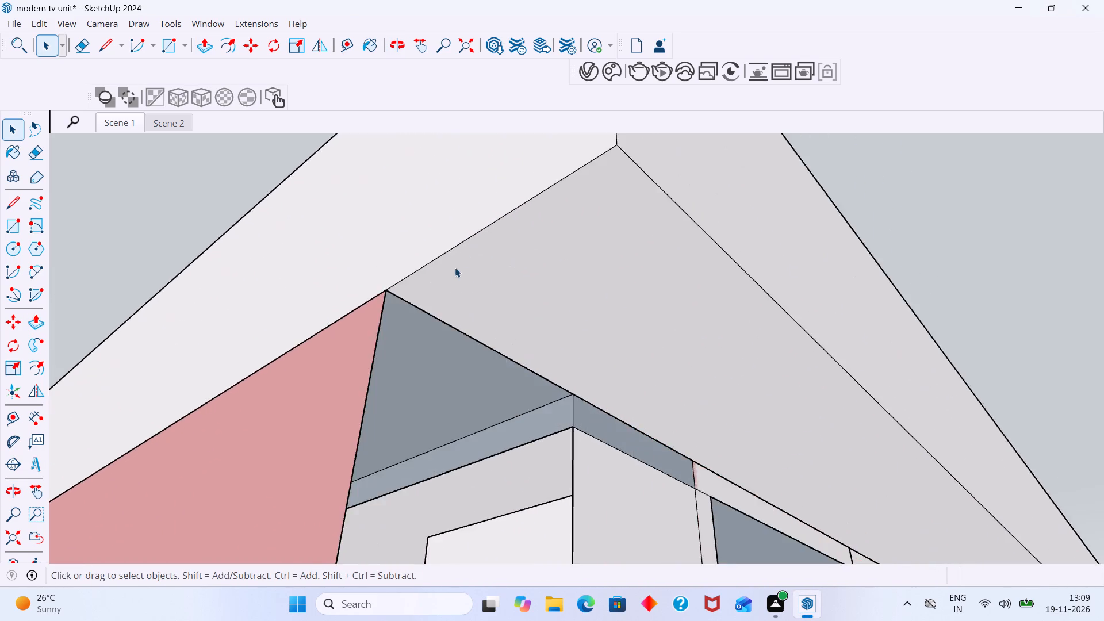
pyautogui.scroll(3, 455, 267)
pyautogui.moveTo(454, 269); pyautogui.dragTo(347, 273, button='middle')
pyautogui.scroll(-20, 524, 304)
pyautogui.scroll(-15, 524, 304)
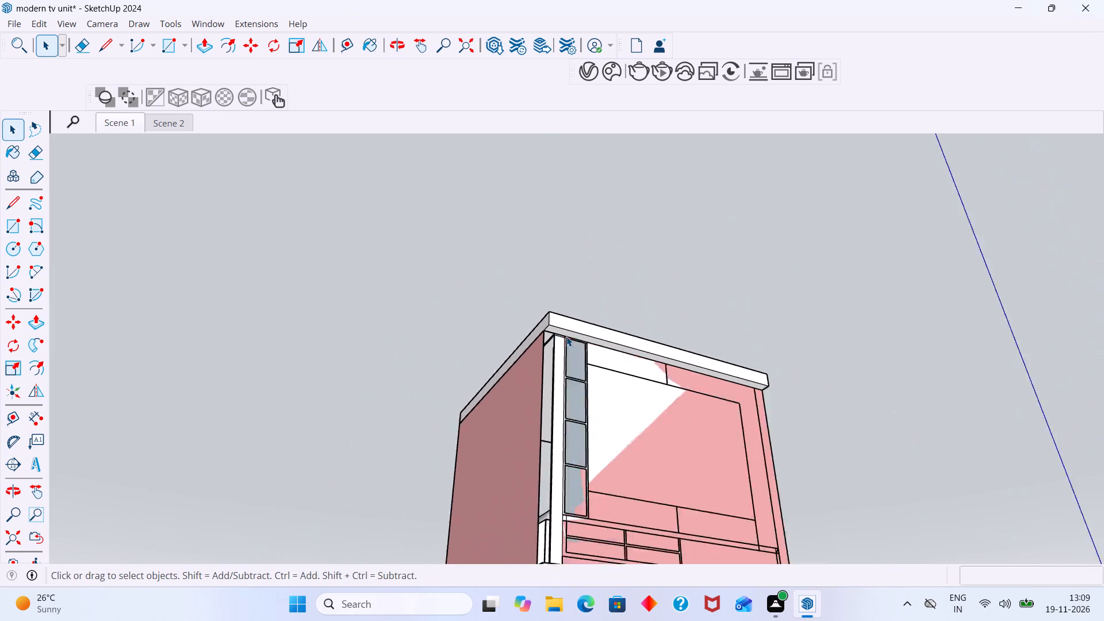
pyautogui.keyDown('shift'); pyautogui.moveTo(566, 336); pyautogui.dragTo(545, 236, button='middle'); pyautogui.keyUp('shift')
pyautogui.moveTo(549, 264); pyautogui.dragTo(571, 450, button='middle')
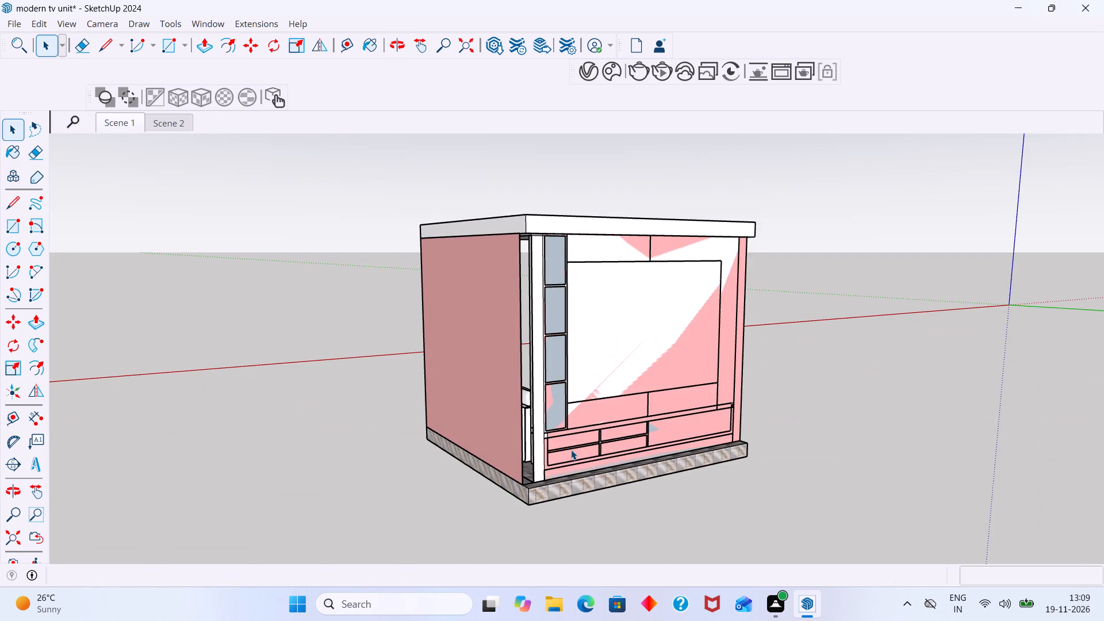
# Draw a rectangle about 274 × 225 cm across the back of the TV unit, from the sofa-side wall's top corner to the floor's opposite corner.
pyautogui.press('r')
pyautogui.scroll(4, 531, 256)
pyautogui.moveTo(545, 277); pyautogui.dragTo(646, 289, button='middle')
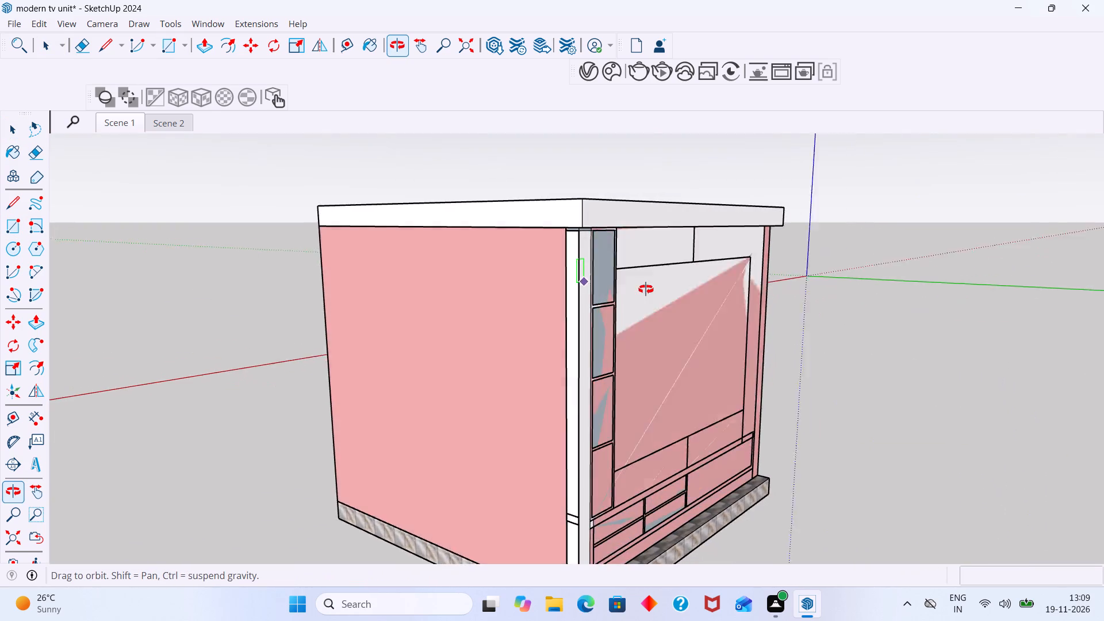
pyautogui.moveTo(646, 289); pyautogui.dragTo(646, 284, button='middle')
pyautogui.scroll(5, 609, 254)
pyautogui.moveTo(591, 241); pyautogui.dragTo(464, 237, button='middle')
pyautogui.scroll(8, 464, 220)
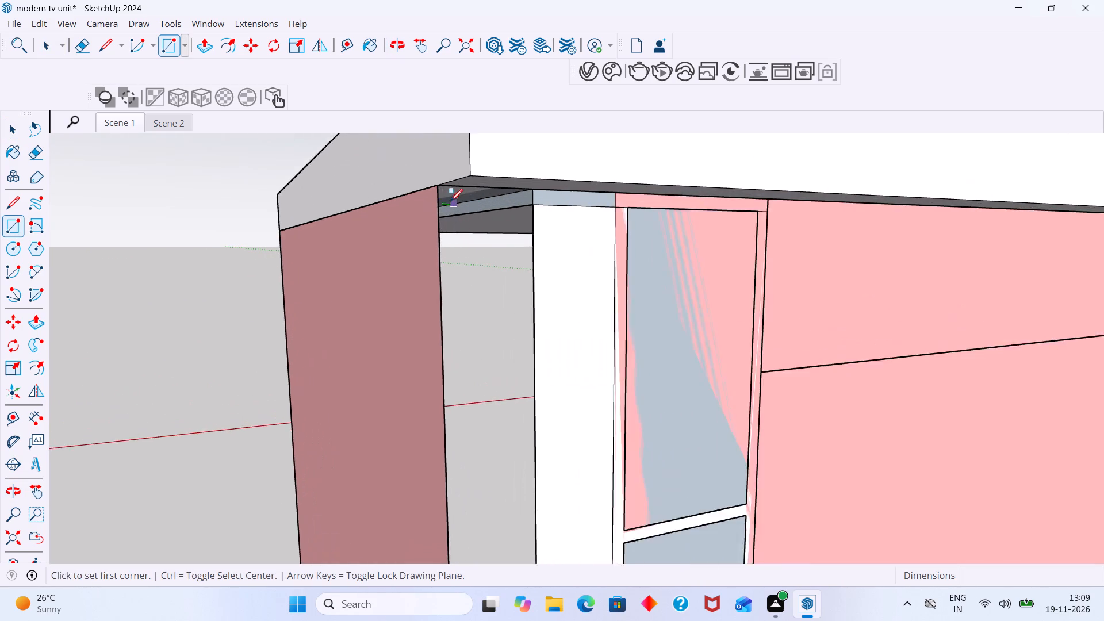
pyautogui.scroll(3, 450, 201)
pyautogui.click(435, 178)
pyautogui.scroll(-6, 662, 295)
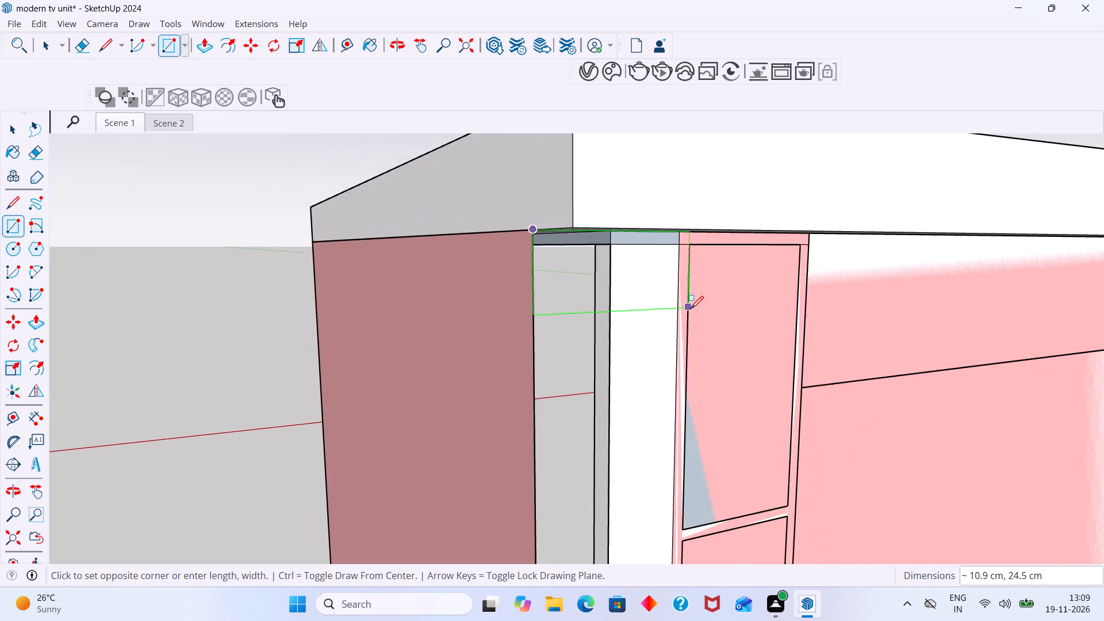
pyautogui.scroll(-8, 691, 309)
pyautogui.keyDown('shift'); pyautogui.moveTo(727, 344); pyautogui.dragTo(383, 194, button='middle'); pyautogui.keyUp('shift')
pyautogui.scroll(-15, 418, 221)
pyautogui.keyDown('shift'); pyautogui.moveTo(503, 360); pyautogui.dragTo(501, 336, button='middle'); pyautogui.keyUp('shift')
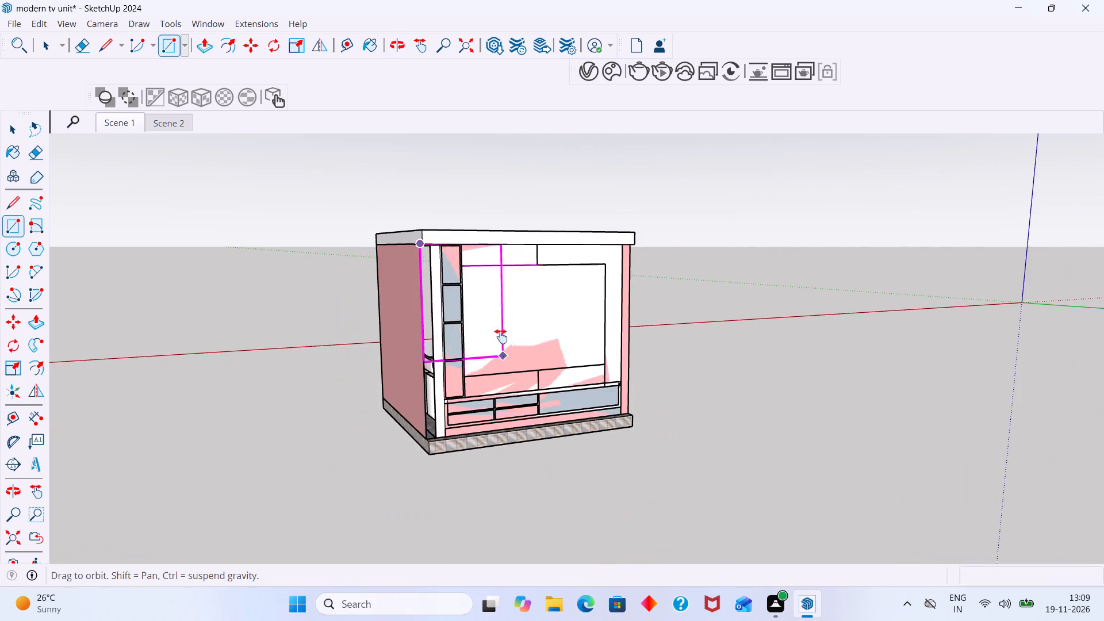
pyautogui.keyDown('shift'); pyautogui.moveTo(501, 336); pyautogui.dragTo(489, 305, button='middle'); pyautogui.keyUp('shift')
pyautogui.scroll(6, 628, 369)
pyautogui.moveTo(604, 370); pyautogui.dragTo(584, 435, button='middle')
pyautogui.scroll(7, 614, 368)
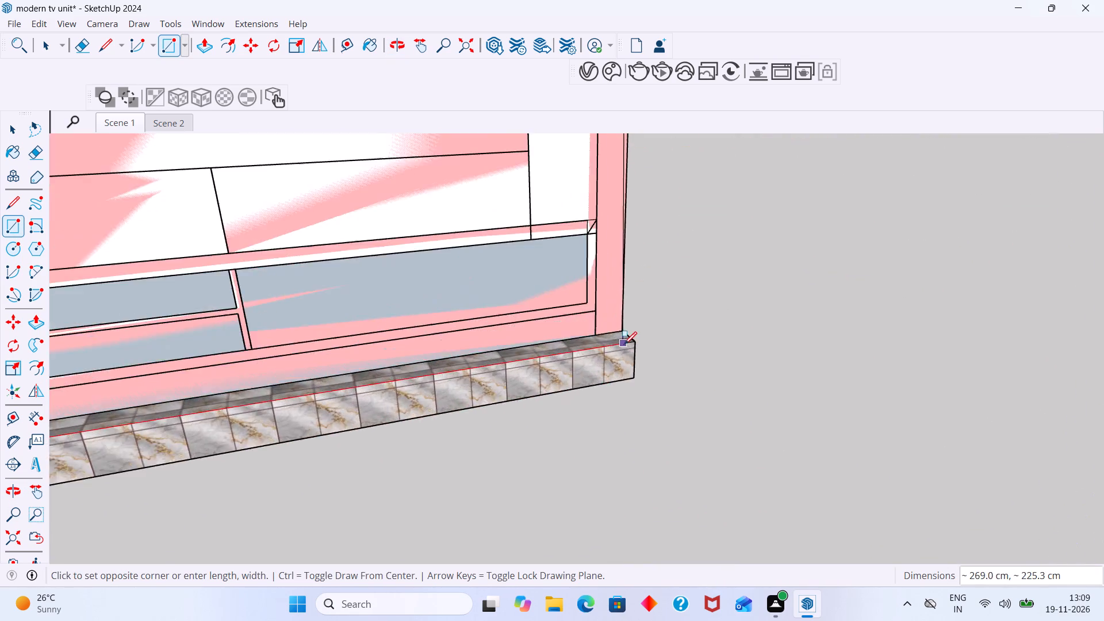
pyautogui.scroll(14, 624, 344)
pyautogui.click(620, 339)
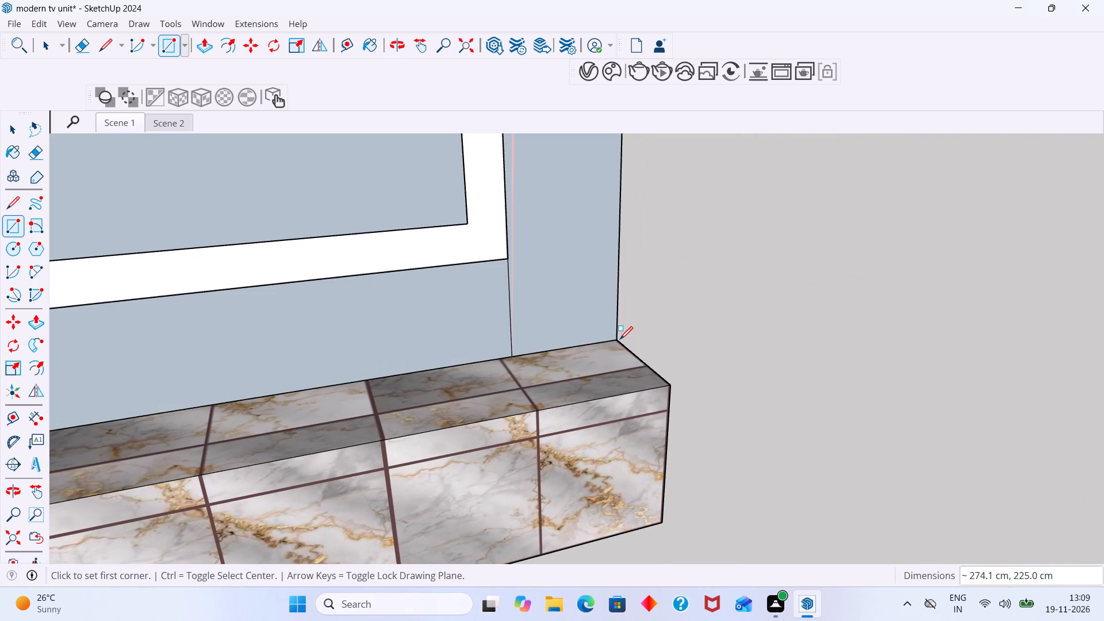
pyautogui.press('space')
# Push/Pull the new rear face outward to the outer corner of the floor slab to form a wall behind the TV unit.
pyautogui.scroll(-20, 667, 327)
pyautogui.scroll(-8, 667, 327)
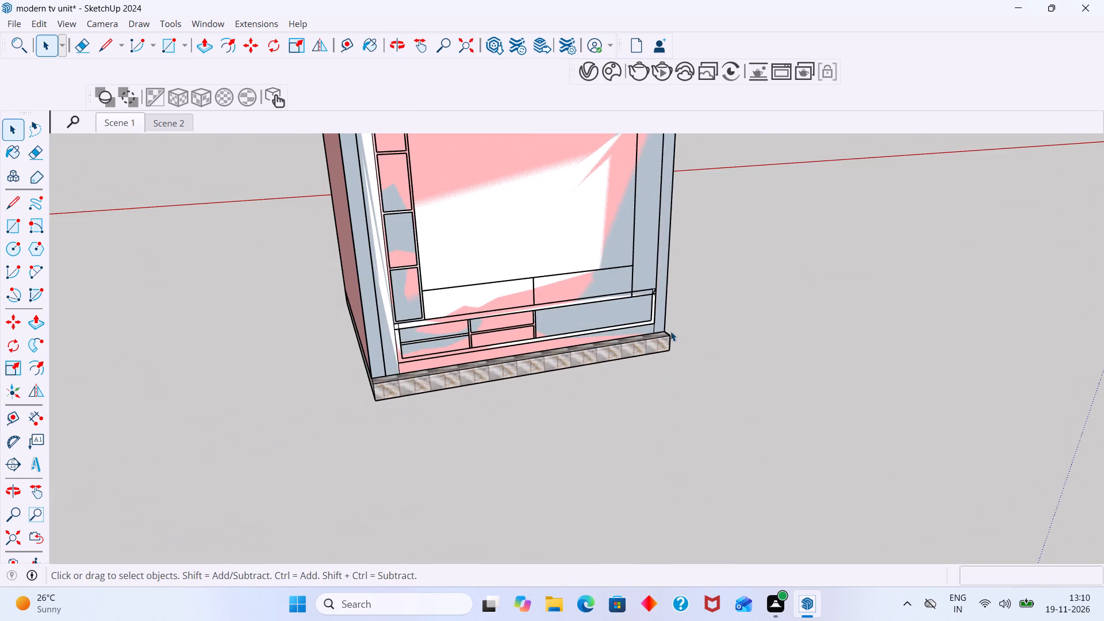
pyautogui.tripleClick(543, 259)
pyautogui.click(543, 259)
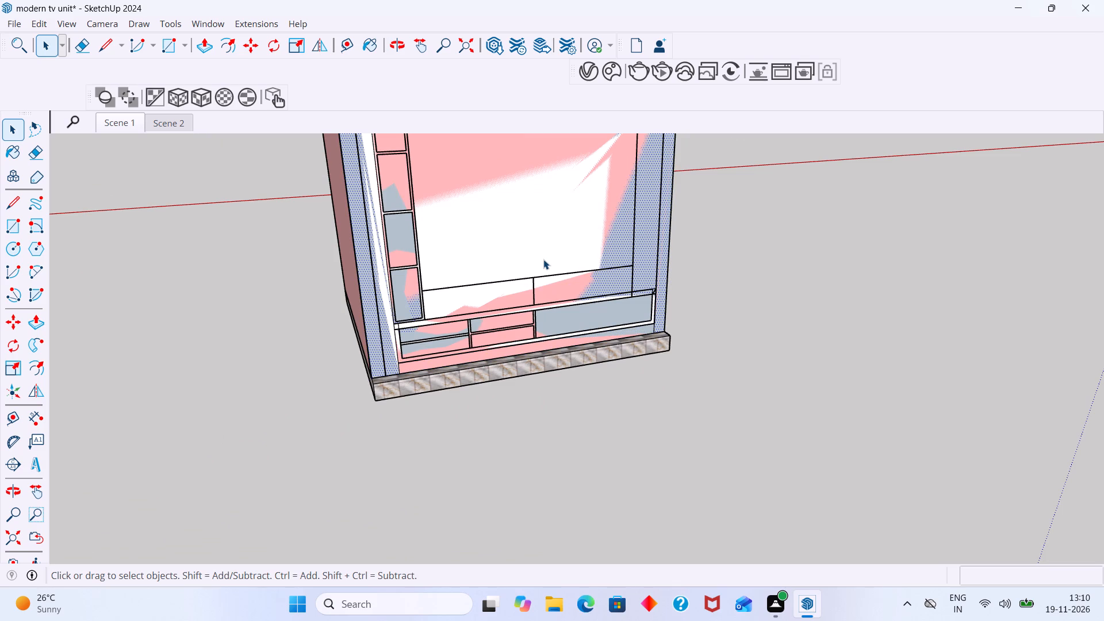
pyautogui.press('p')
pyautogui.click(543, 259)
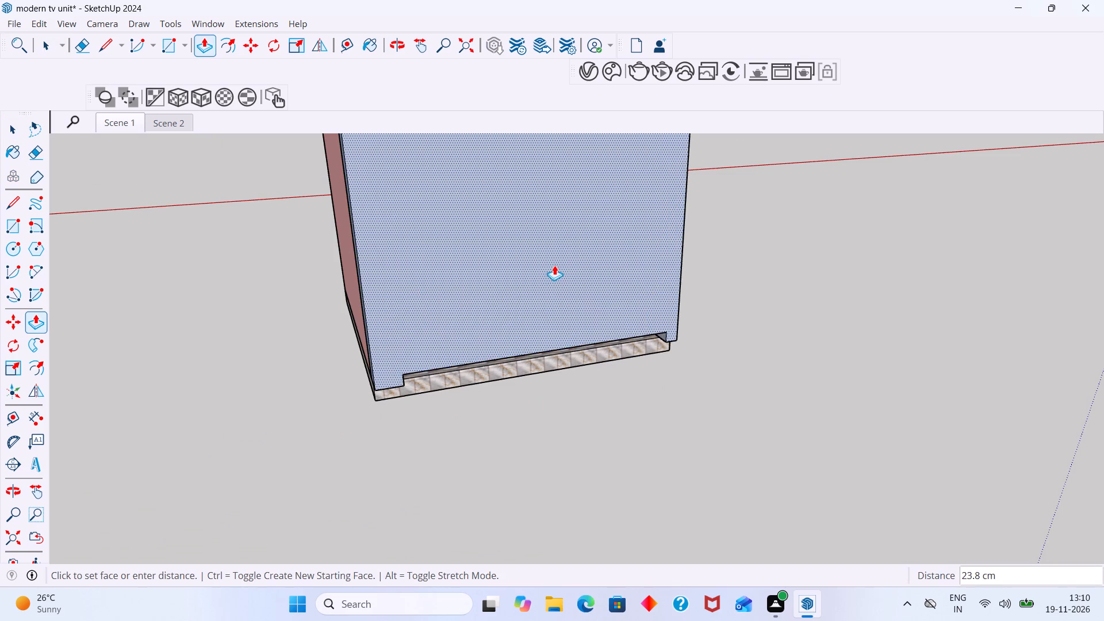
pyautogui.click(371, 386)
pyautogui.press('space')
# Push/Pull the recessed strip along the bottom of the rear wall outward 10 cm, flush with the wall's outer face.
pyautogui.scroll(-2, 570, 386)
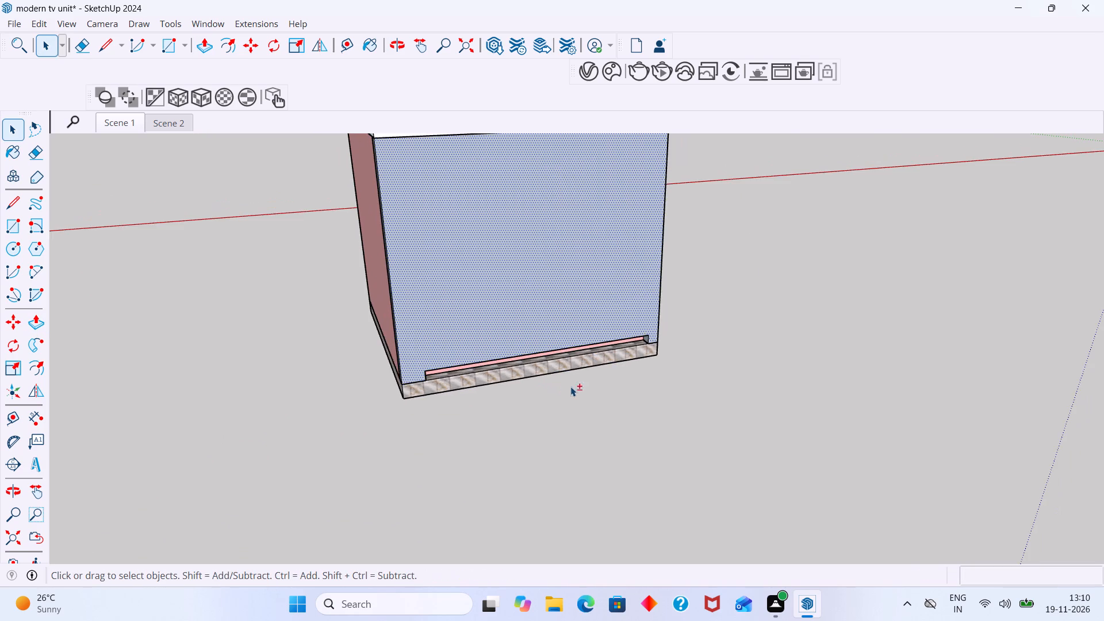
pyautogui.keyDown('shift'); pyautogui.moveTo(570, 386); pyautogui.dragTo(570, 473, button='middle'); pyautogui.keyUp('shift')
pyautogui.moveTo(413, 284); pyautogui.dragTo(654, 267, button='middle')
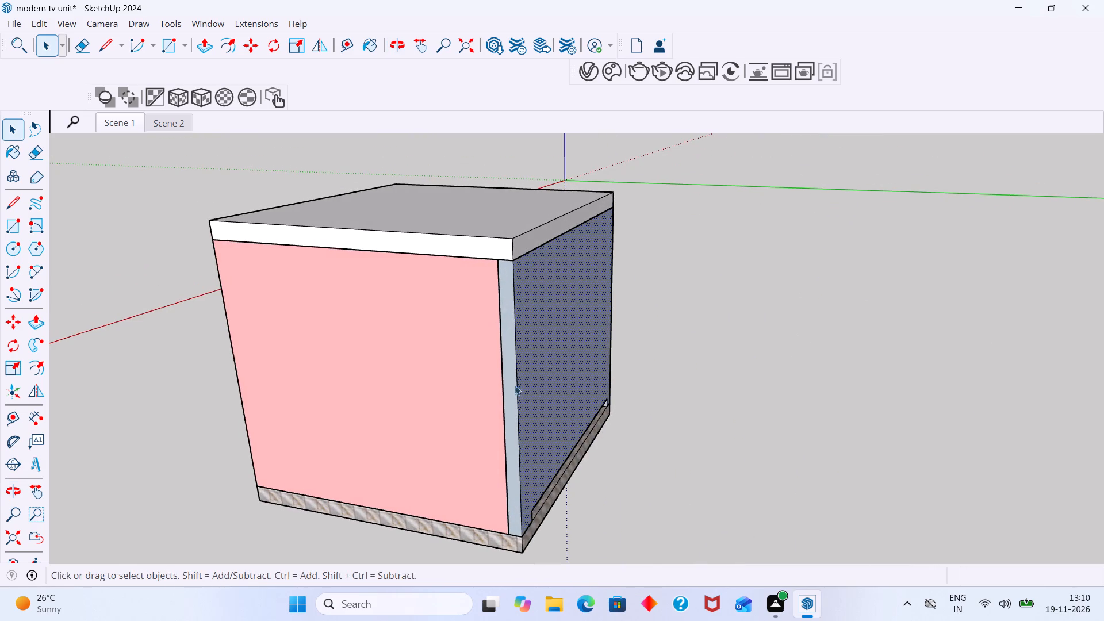
pyautogui.moveTo(521, 386); pyautogui.dragTo(448, 198, button='middle')
pyautogui.moveTo(500, 520); pyautogui.dragTo(506, 425, button='middle')
pyautogui.scroll(10, 568, 426)
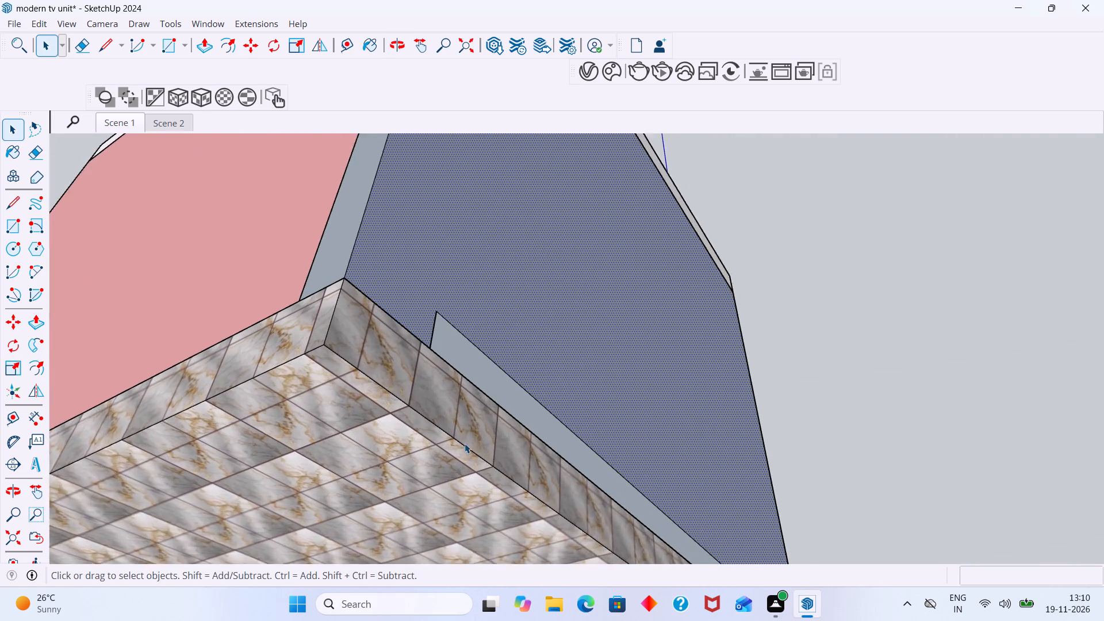
pyautogui.scroll(4, 465, 443)
pyautogui.click(521, 386)
pyautogui.press('p')
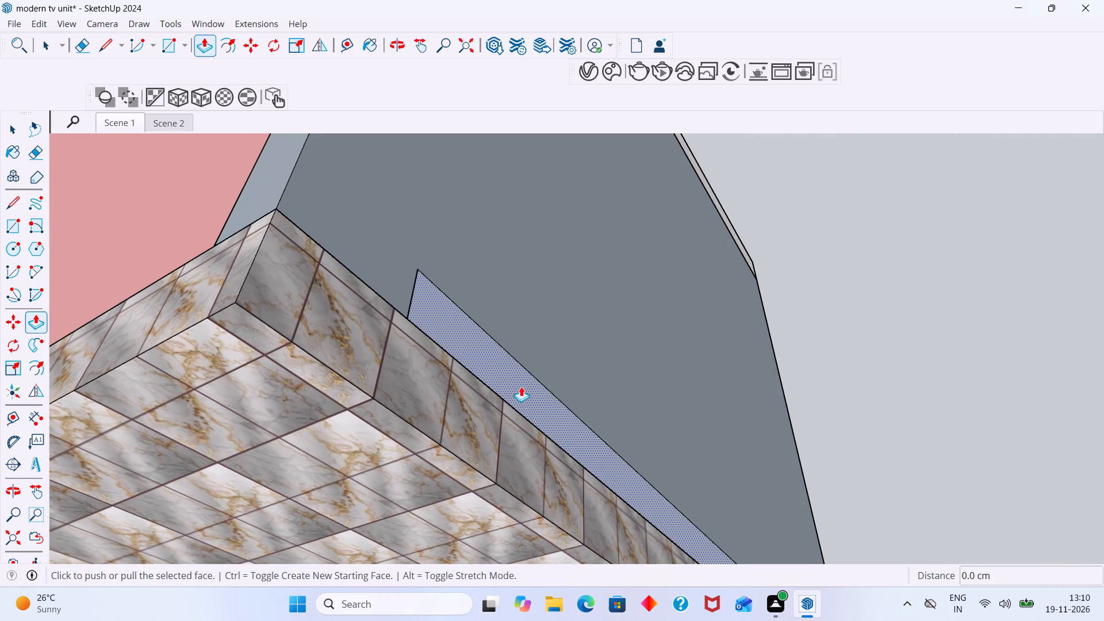
pyautogui.click(521, 386)
pyautogui.click(409, 319)
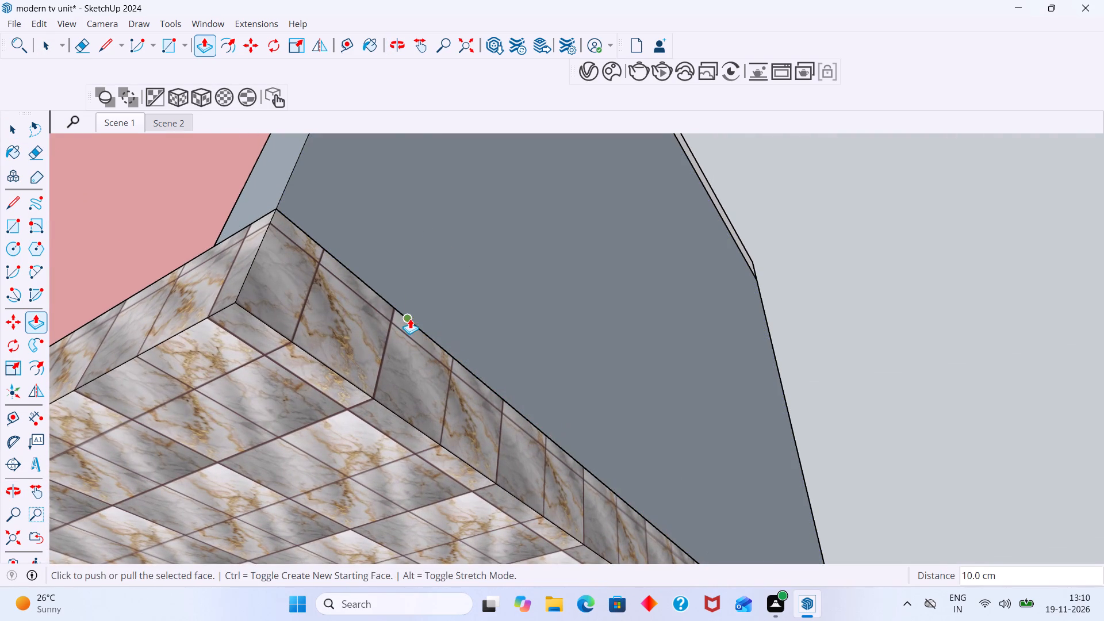
pyautogui.press('space')
# Examine the completed rear wall from outside and check the room interior from the open front.
pyautogui.scroll(-20, 545, 302)
pyautogui.click(735, 323)
pyautogui.moveTo(704, 323); pyautogui.dragTo(628, 416, button='middle')
pyautogui.scroll(-6, 630, 398)
pyautogui.moveTo(692, 366); pyautogui.dragTo(614, 503, button='middle')
pyautogui.scroll(6, 600, 359)
pyautogui.moveTo(584, 341); pyautogui.dragTo(839, 414, button='middle')
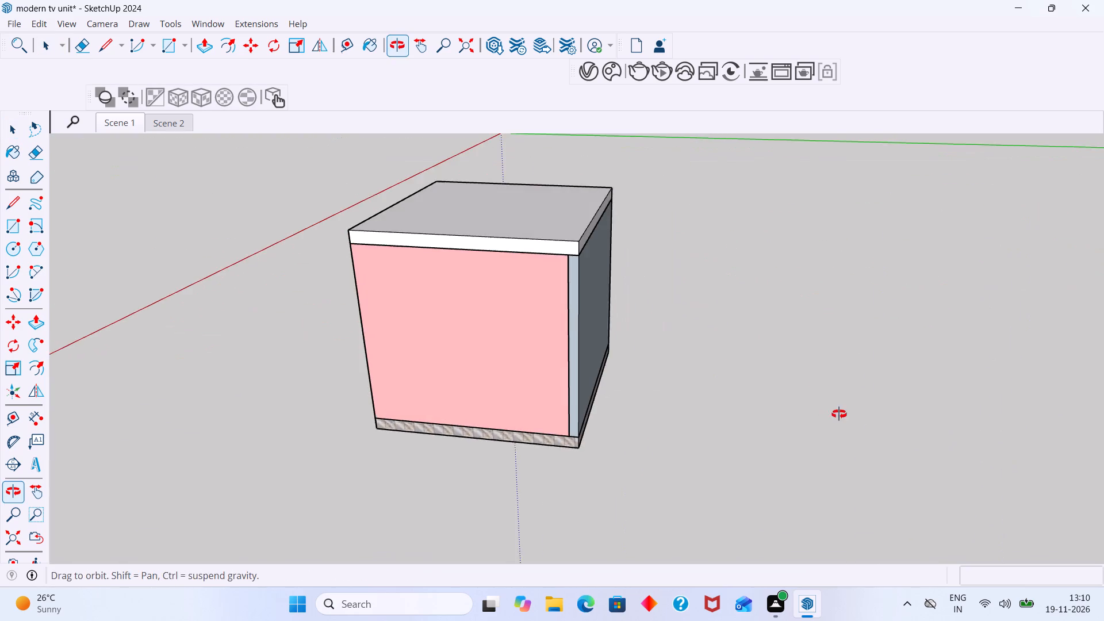
pyautogui.moveTo(839, 414); pyautogui.dragTo(835, 409, button='middle')
pyautogui.scroll(5, 566, 274)
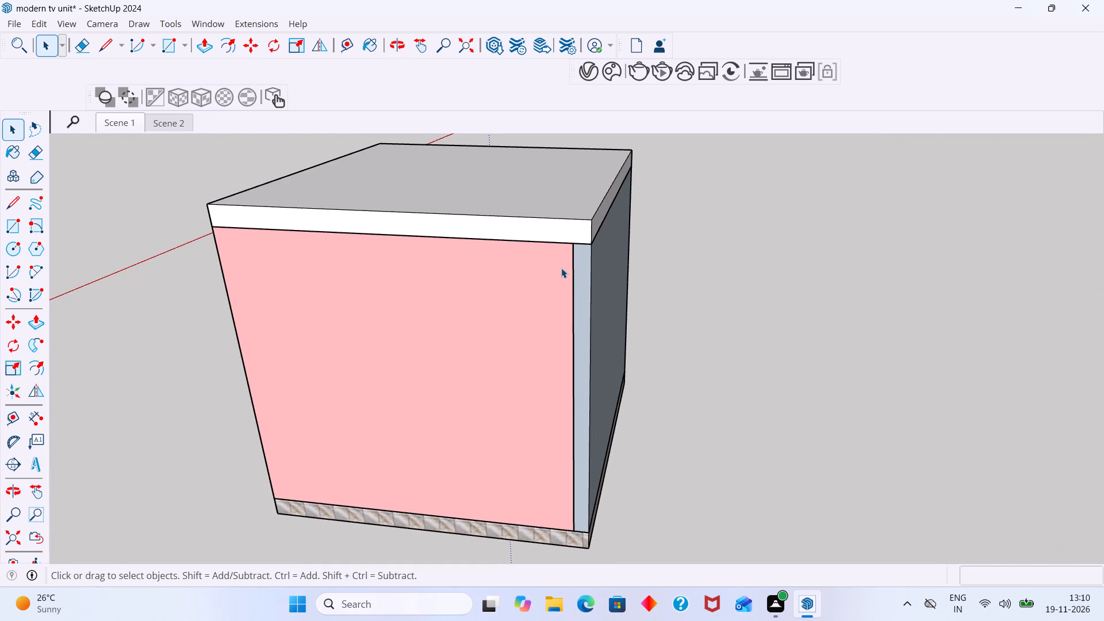
pyautogui.scroll(-11, 601, 267)
pyautogui.moveTo(565, 329); pyautogui.dragTo(1097, 313, button='middle')
pyautogui.moveTo(673, 355); pyautogui.dragTo(589, 219, button='middle')
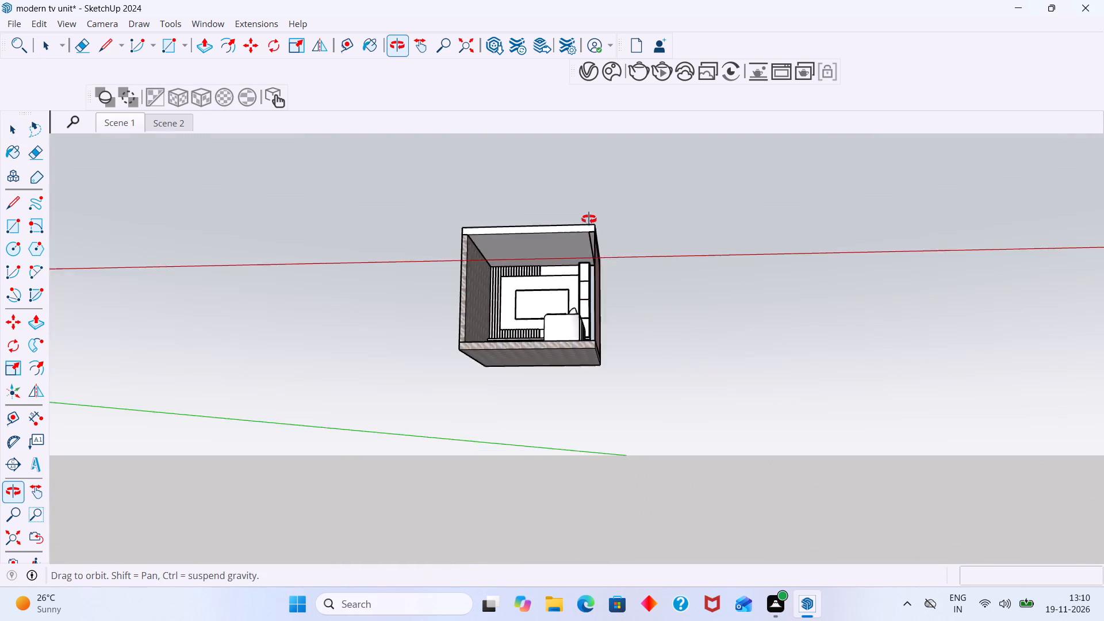
pyautogui.moveTo(589, 219); pyautogui.dragTo(569, 294, button='middle')
pyautogui.scroll(6, 567, 294)
pyautogui.moveTo(592, 299); pyautogui.dragTo(605, 263, button='middle')
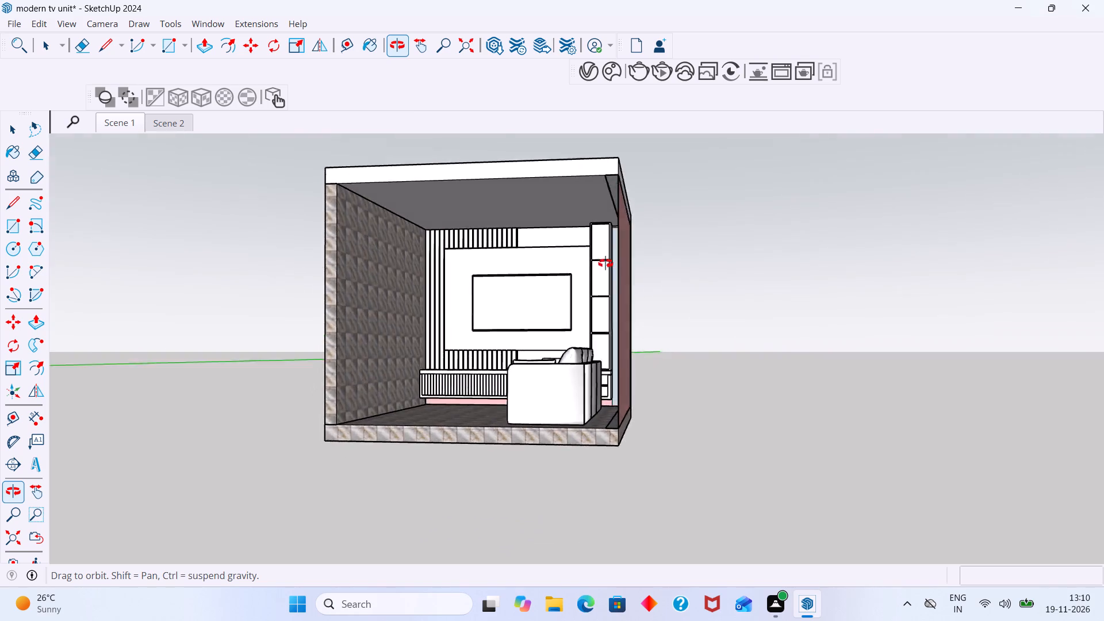
# Reverse the outer face of the new rear wall so its front side faces outward.
pyautogui.moveTo(605, 263); pyautogui.dragTo(202, 356, button='middle')
pyautogui.moveTo(428, 286); pyautogui.dragTo(244, 364, button='middle')
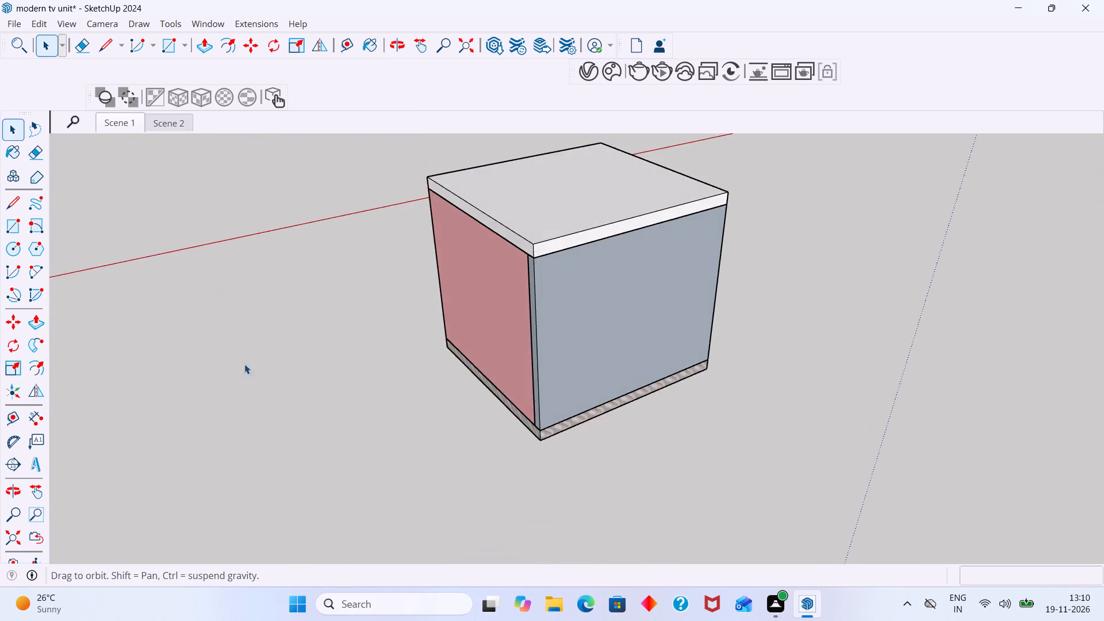
pyautogui.moveTo(244, 364); pyautogui.dragTo(176, 363, button='middle')
pyautogui.scroll(11, 522, 340)
pyautogui.click(586, 302)
pyautogui.rightClick(587, 301)
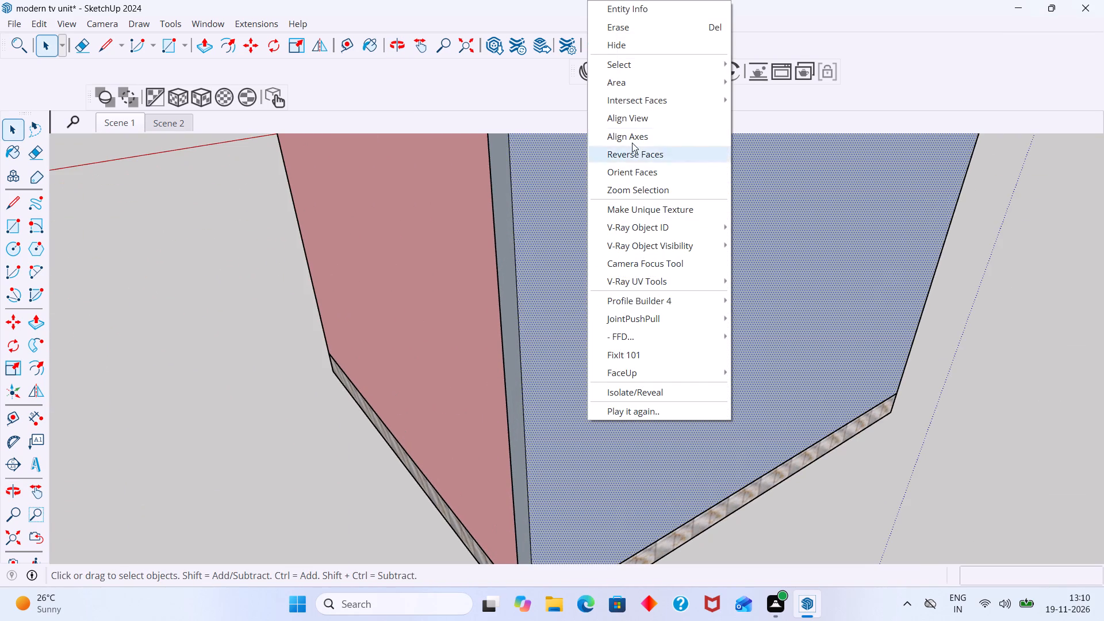
pyautogui.click(630, 156)
pyautogui.scroll(-11, 559, 258)
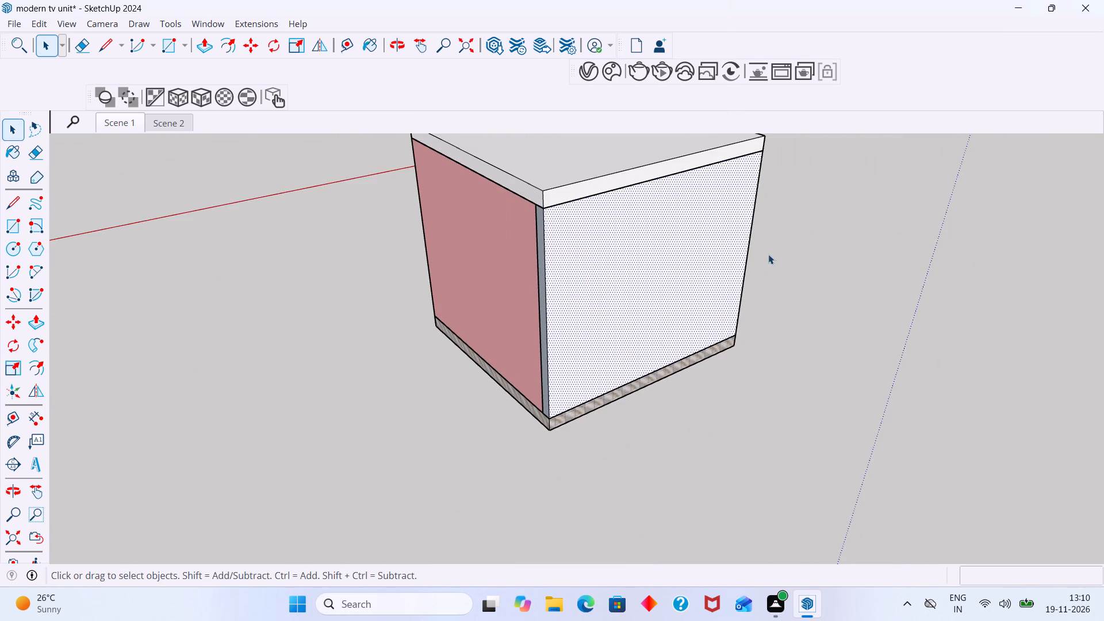
# Reverse the narrow end face of the rear wall, beside the pink side wall, so its front side faces outward.
pyautogui.click(769, 254)
pyautogui.moveTo(622, 287); pyautogui.dragTo(975, 239, button='middle')
pyautogui.scroll(7, 463, 285)
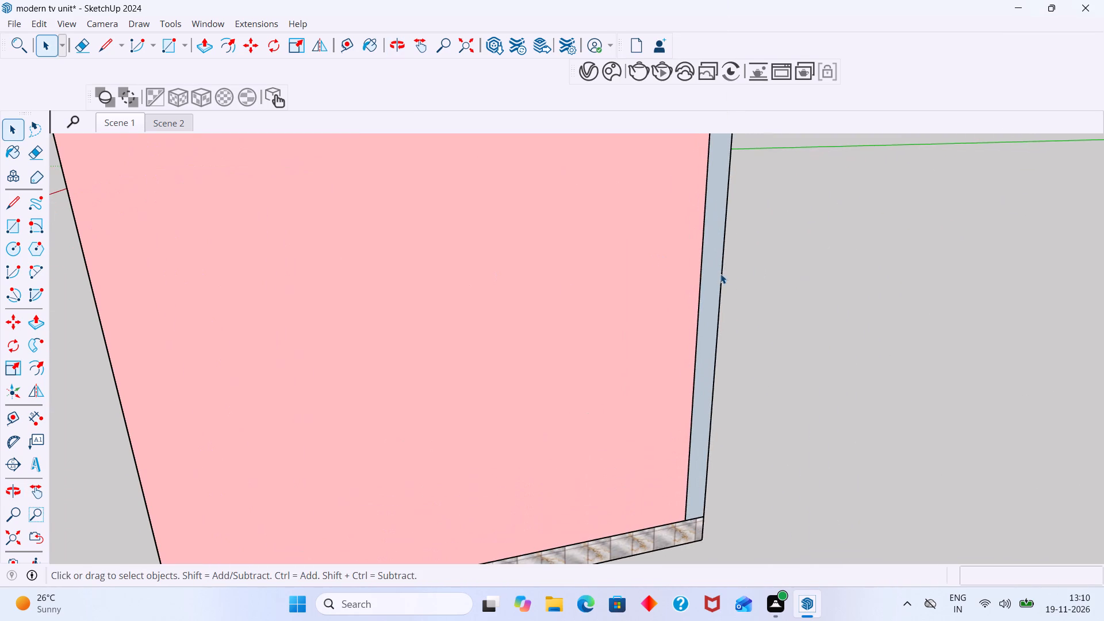
pyautogui.click(713, 278)
pyautogui.rightClick(713, 278)
pyautogui.click(735, 158)
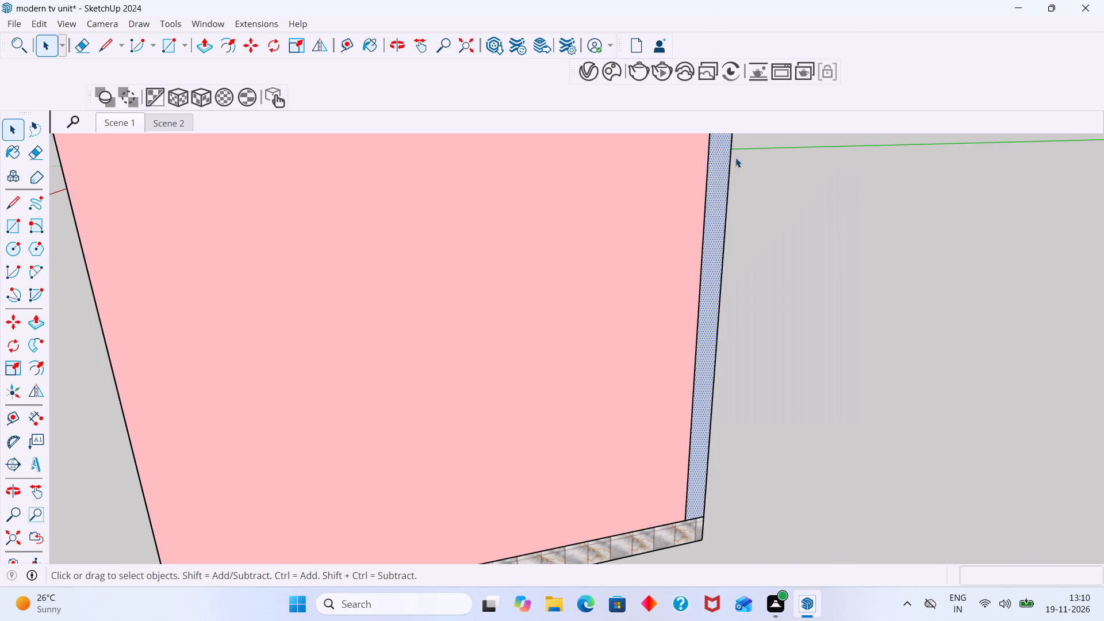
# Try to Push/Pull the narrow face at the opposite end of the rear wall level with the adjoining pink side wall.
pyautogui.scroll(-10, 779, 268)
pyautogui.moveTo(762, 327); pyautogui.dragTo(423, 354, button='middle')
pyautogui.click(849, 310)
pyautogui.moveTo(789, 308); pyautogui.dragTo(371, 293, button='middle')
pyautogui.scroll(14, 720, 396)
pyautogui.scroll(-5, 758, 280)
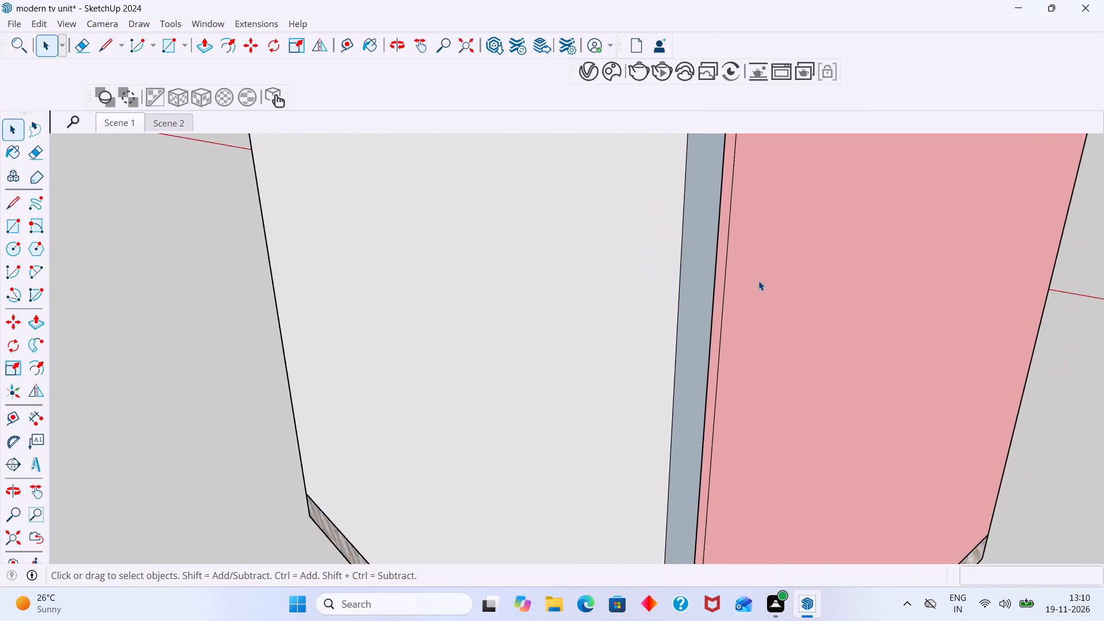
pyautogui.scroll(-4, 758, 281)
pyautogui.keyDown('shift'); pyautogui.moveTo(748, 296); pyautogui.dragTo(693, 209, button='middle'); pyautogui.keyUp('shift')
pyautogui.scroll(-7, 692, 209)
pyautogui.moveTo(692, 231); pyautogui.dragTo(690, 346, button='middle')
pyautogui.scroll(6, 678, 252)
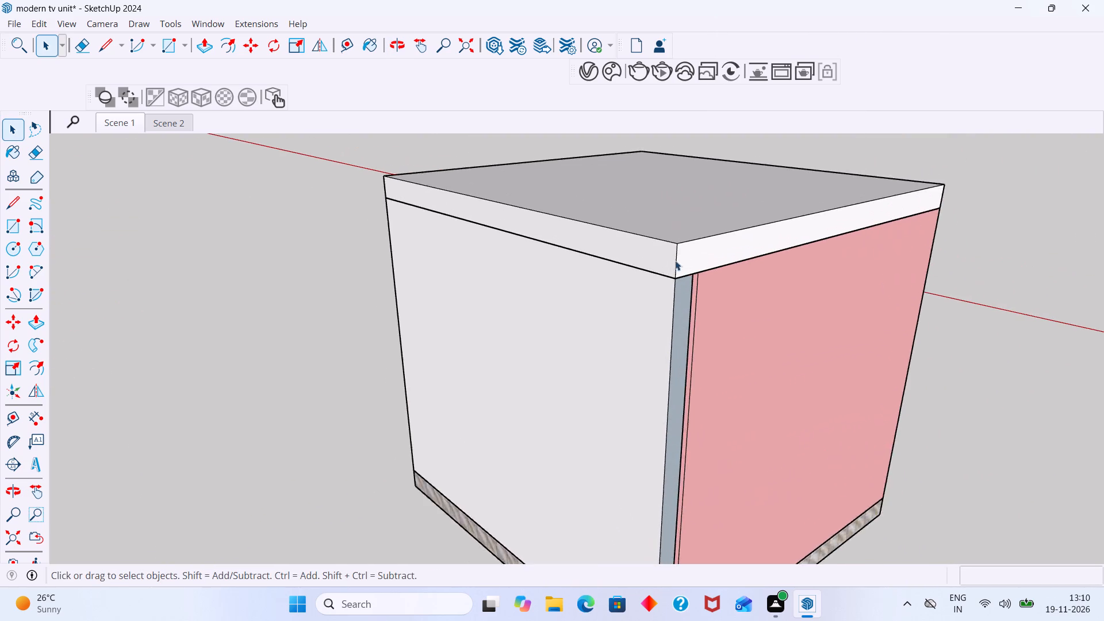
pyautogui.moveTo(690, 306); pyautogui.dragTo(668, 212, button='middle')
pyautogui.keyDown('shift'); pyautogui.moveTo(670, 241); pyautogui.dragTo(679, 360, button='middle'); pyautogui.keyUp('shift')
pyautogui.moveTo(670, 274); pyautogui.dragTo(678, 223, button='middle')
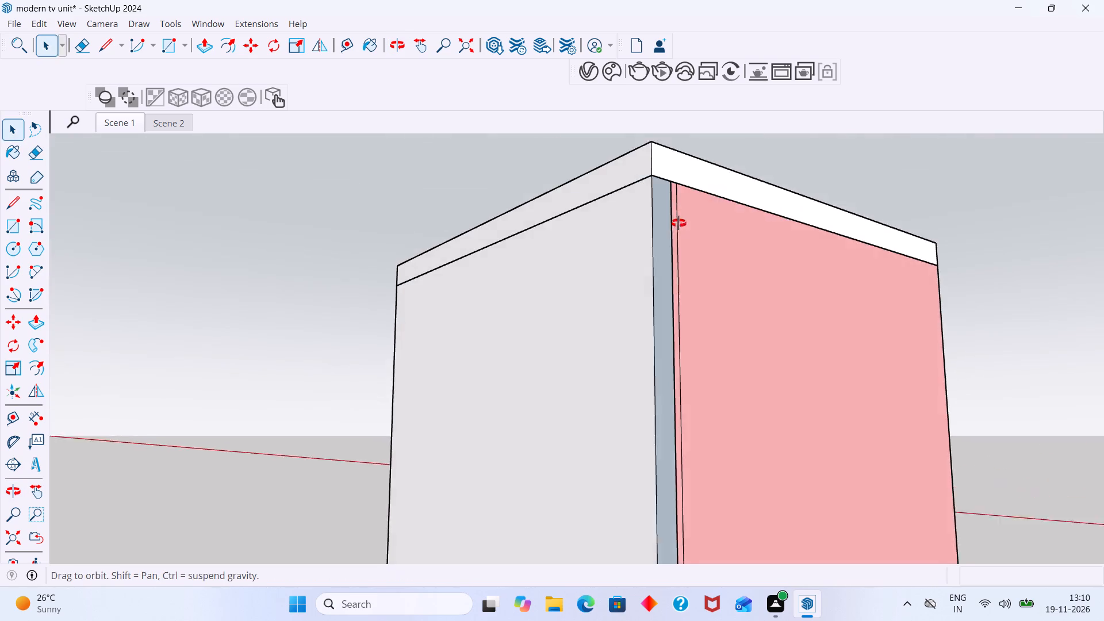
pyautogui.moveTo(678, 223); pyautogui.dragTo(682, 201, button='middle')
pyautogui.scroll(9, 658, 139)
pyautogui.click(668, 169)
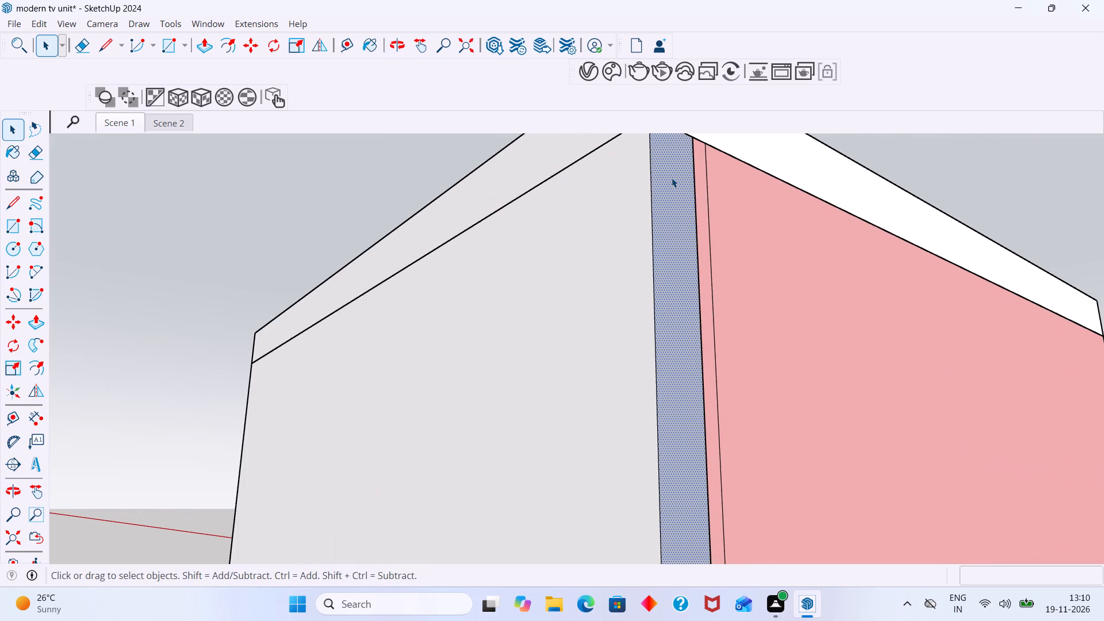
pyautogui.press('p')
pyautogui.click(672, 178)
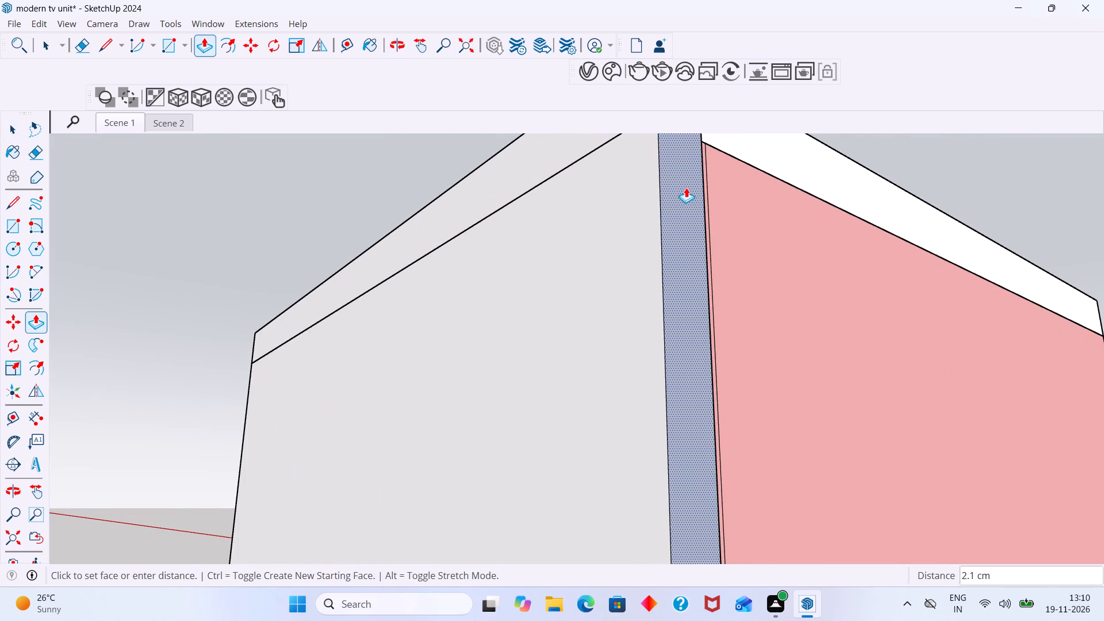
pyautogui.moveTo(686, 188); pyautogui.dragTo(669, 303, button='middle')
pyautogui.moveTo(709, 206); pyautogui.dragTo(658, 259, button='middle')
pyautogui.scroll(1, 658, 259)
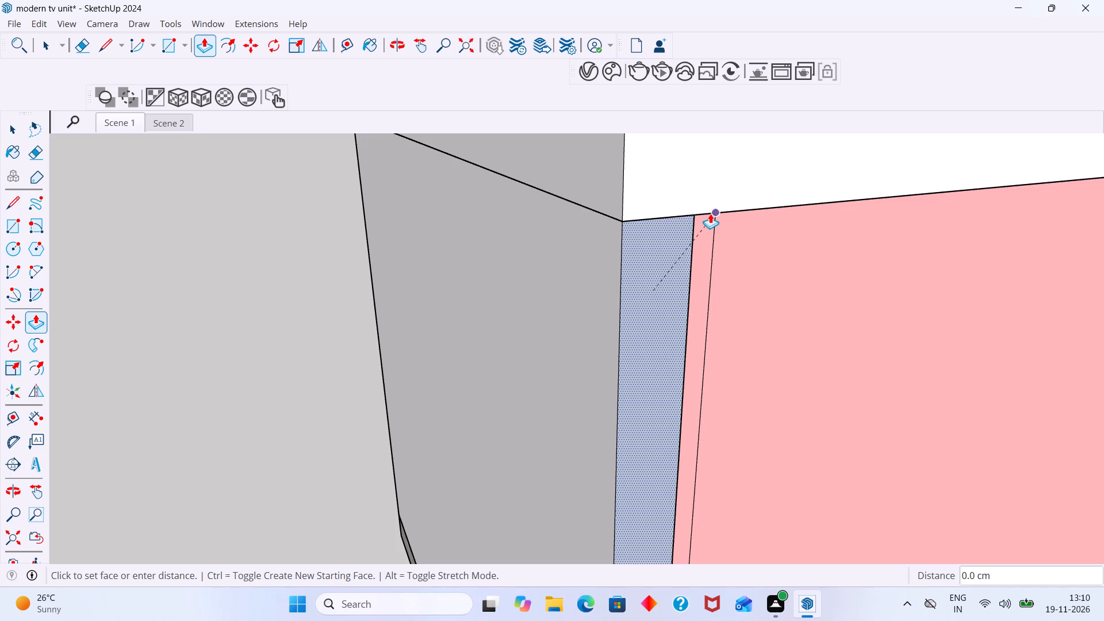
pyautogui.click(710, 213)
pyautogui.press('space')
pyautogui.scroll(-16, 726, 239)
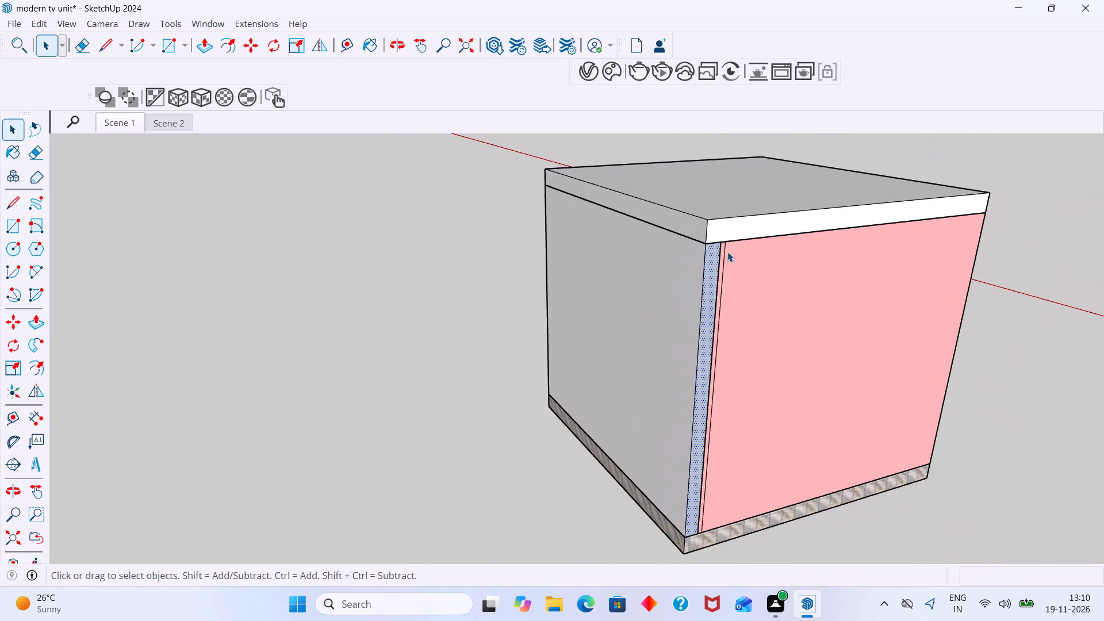
# Reverse the narrow face at this opposite end of the rear wall so its front side faces outward.
pyautogui.keyDown('shift'); pyautogui.moveTo(726, 252); pyautogui.dragTo(693, 147, button='middle'); pyautogui.keyUp('shift')
pyautogui.click(789, 518)
pyautogui.scroll(12, 679, 454)
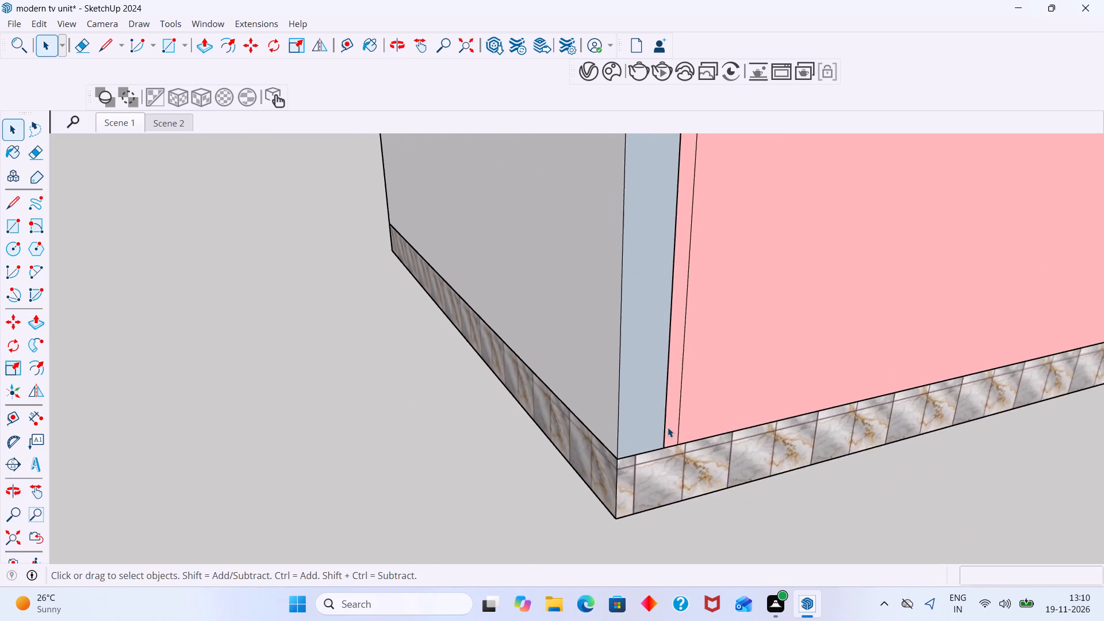
pyautogui.scroll(4, 668, 427)
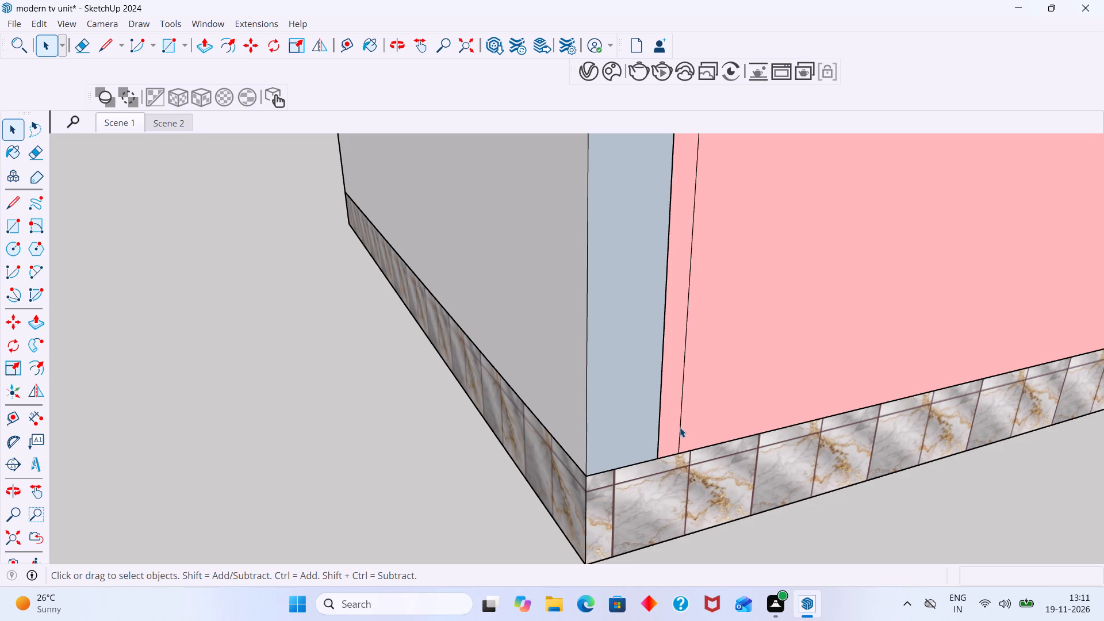
pyautogui.scroll(-14, 680, 427)
pyautogui.click(785, 501)
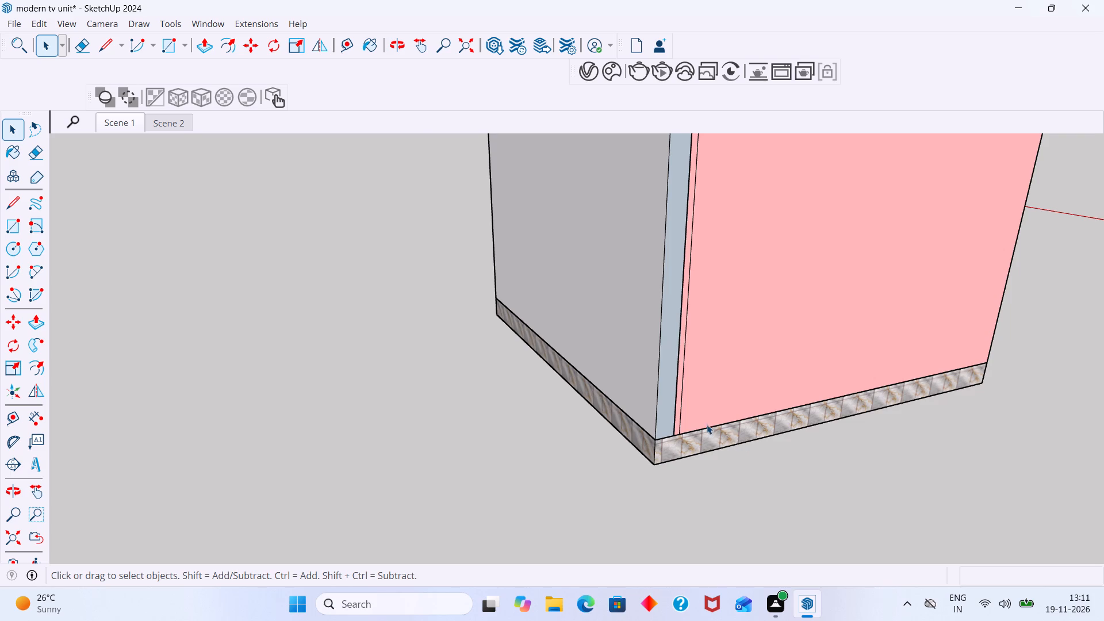
pyautogui.scroll(17, 696, 416)
pyautogui.click(647, 376)
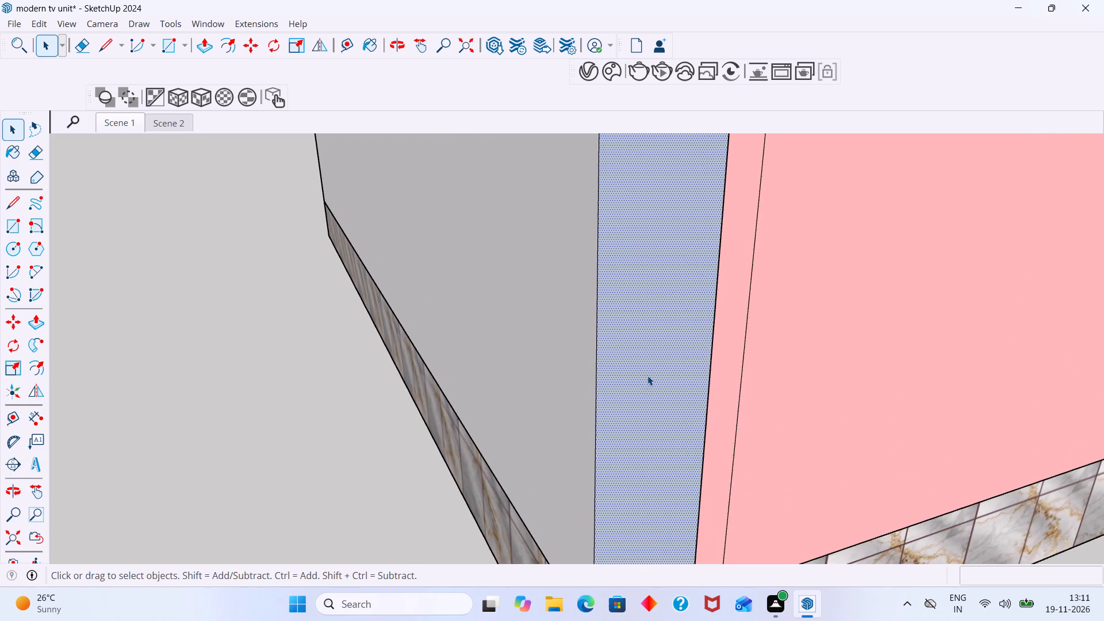
pyautogui.rightClick(647, 375)
pyautogui.click(681, 156)
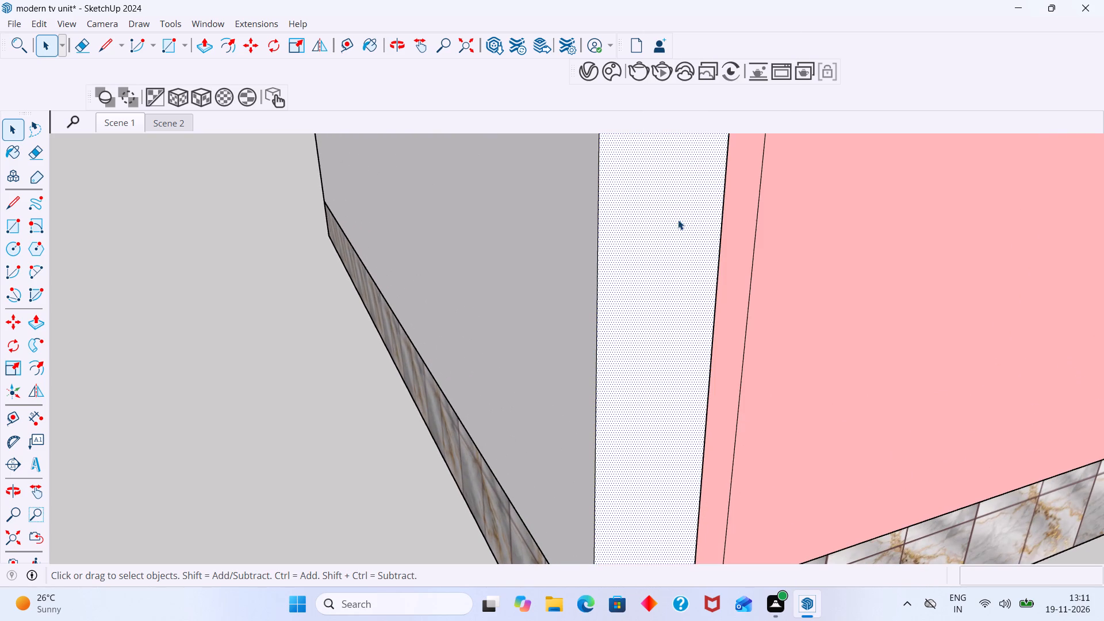
pyautogui.scroll(-18, 693, 252)
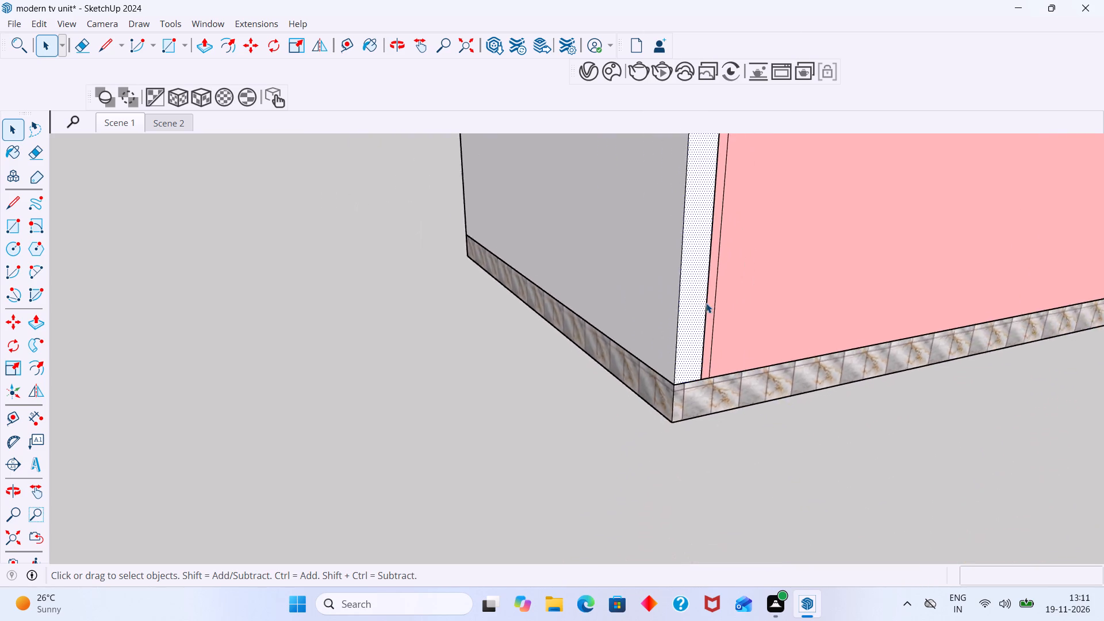
# Open the room group and erase the stray vertical edge on the pink side wall beside the rear wall's end face.
pyautogui.scroll(-3, 706, 303)
pyautogui.click(765, 400)
pyautogui.scroll(1, 747, 383)
pyautogui.moveTo(746, 383); pyautogui.dragTo(646, 502, button='middle')
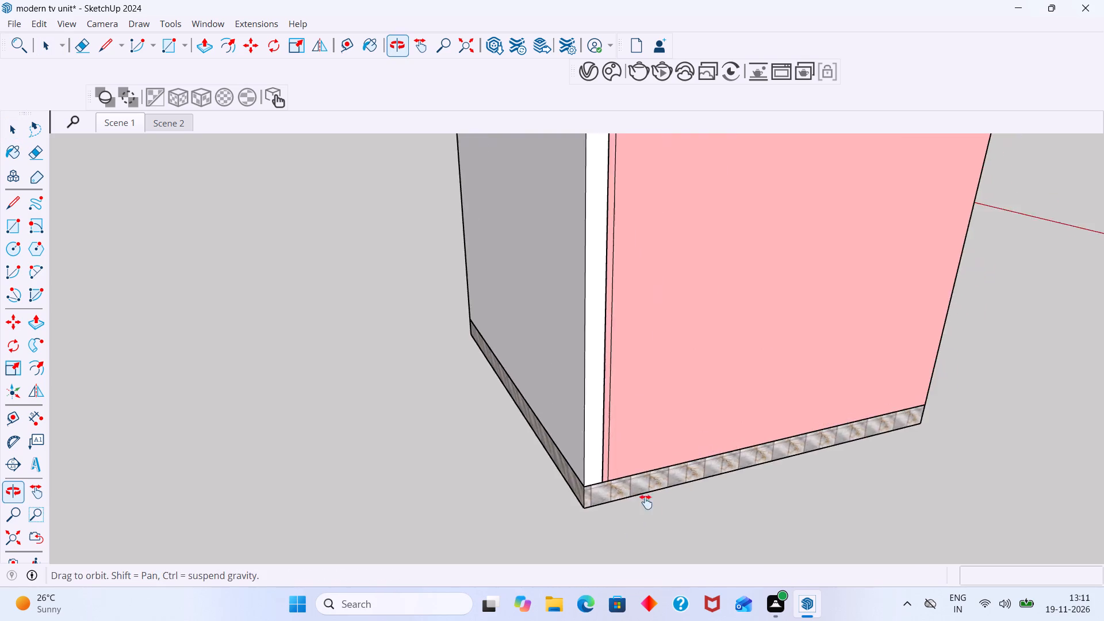
pyautogui.moveTo(646, 502); pyautogui.dragTo(647, 481, button='middle')
pyautogui.scroll(-8, 674, 395)
pyautogui.keyDown('shift'); pyautogui.moveTo(663, 396); pyautogui.dragTo(586, 471, button='middle'); pyautogui.keyUp('shift')
pyautogui.scroll(15, 566, 405)
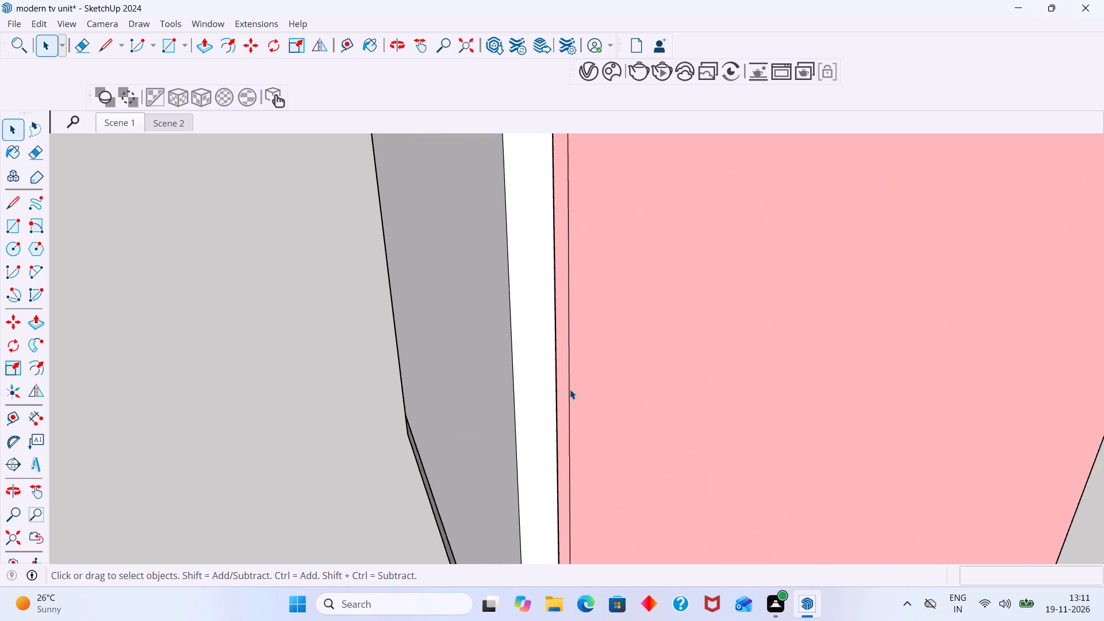
pyautogui.scroll(2, 570, 389)
pyautogui.click(569, 388)
pyautogui.doubleClick(569, 388)
pyautogui.click(575, 392)
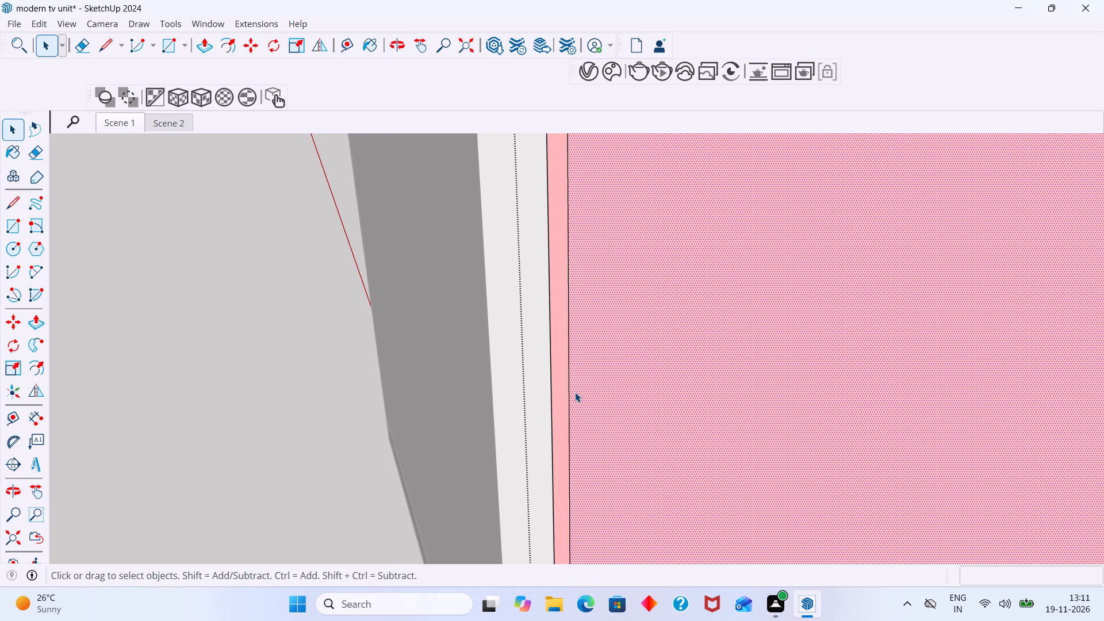
pyautogui.press('e')
pyautogui.moveTo(586, 404); pyautogui.dragTo(577, 397)
pyautogui.scroll(-6, 589, 401)
pyautogui.hotkey('ctrl', 'z')
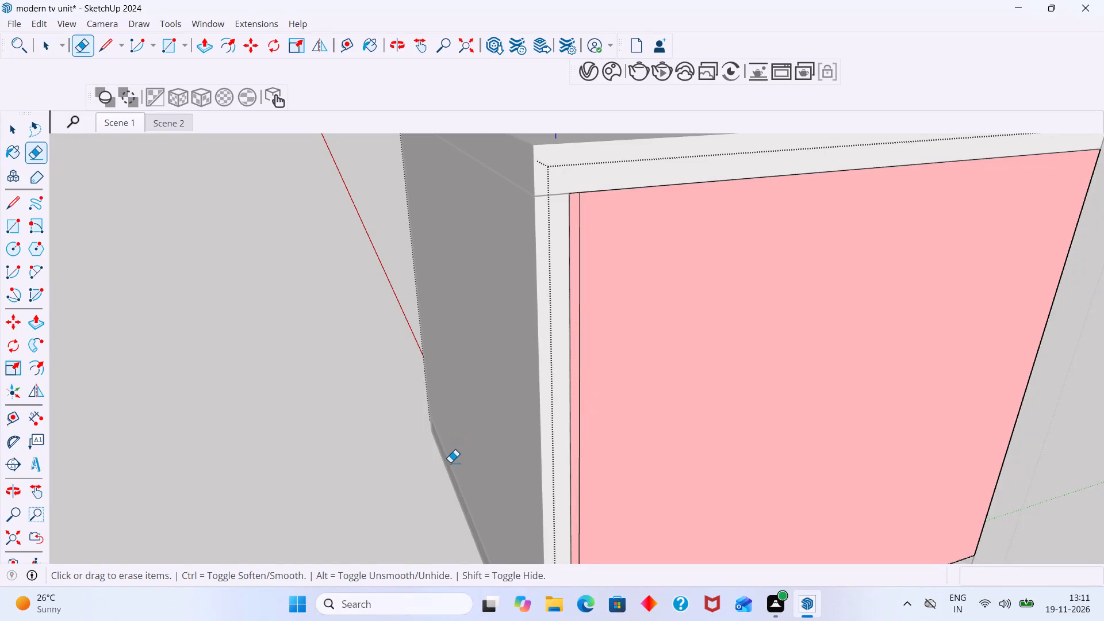
pyautogui.click(581, 408)
pyautogui.press('space')
pyautogui.scroll(-15, 642, 370)
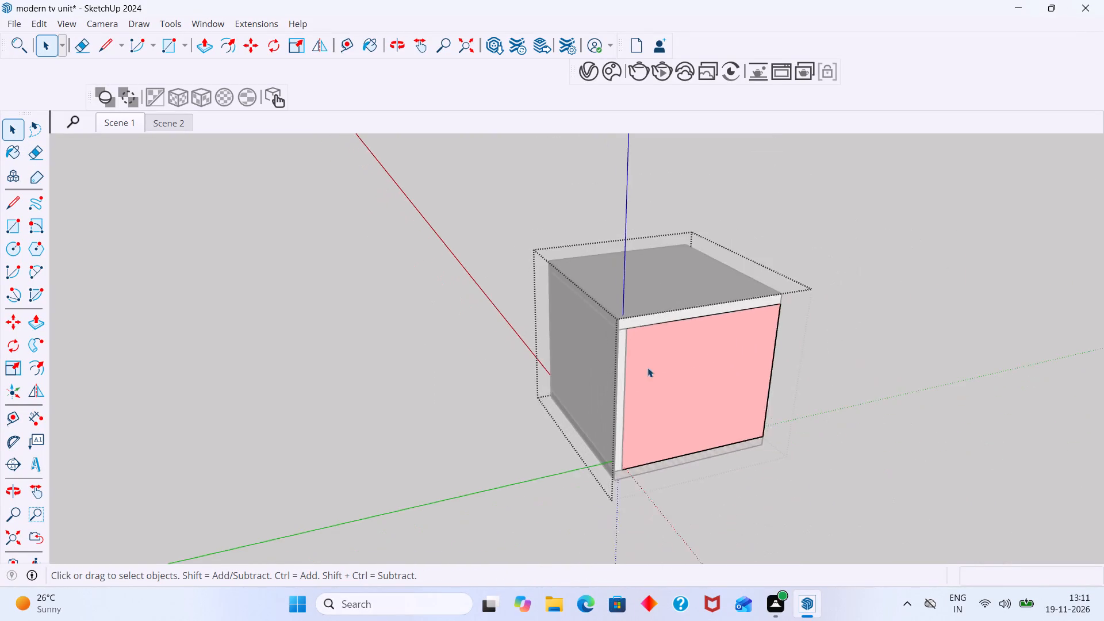
pyautogui.click(856, 334)
# Apply the V-Ray material "wall paint" to the large outer face of the rear wall.
pyautogui.scroll(-4, 534, 393)
pyautogui.moveTo(591, 405); pyautogui.dragTo(806, 401, button='middle')
pyautogui.scroll(7, 577, 330)
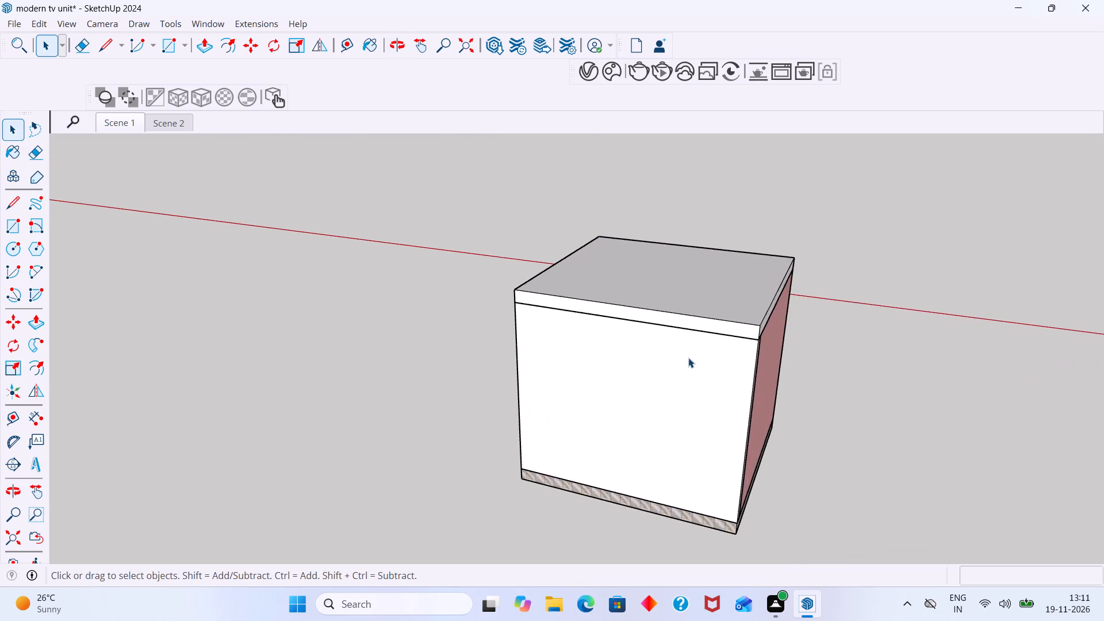
pyautogui.moveTo(708, 363); pyautogui.dragTo(992, 347, button='middle')
pyautogui.moveTo(540, 401); pyautogui.dragTo(711, 401, button='middle')
pyautogui.scroll(6, 616, 353)
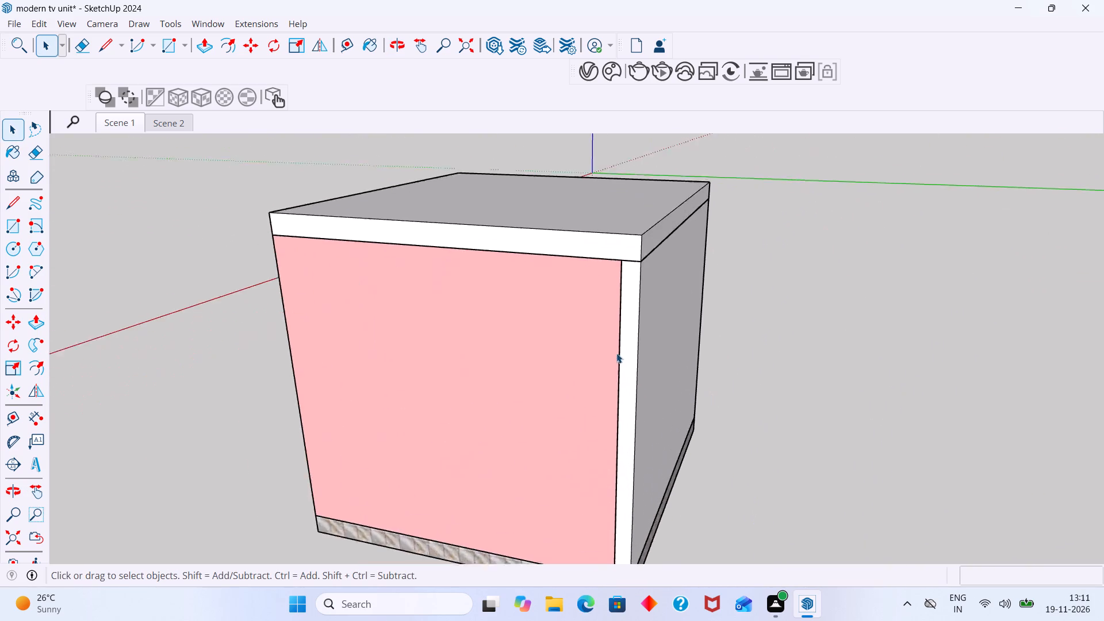
pyautogui.scroll(7, 616, 353)
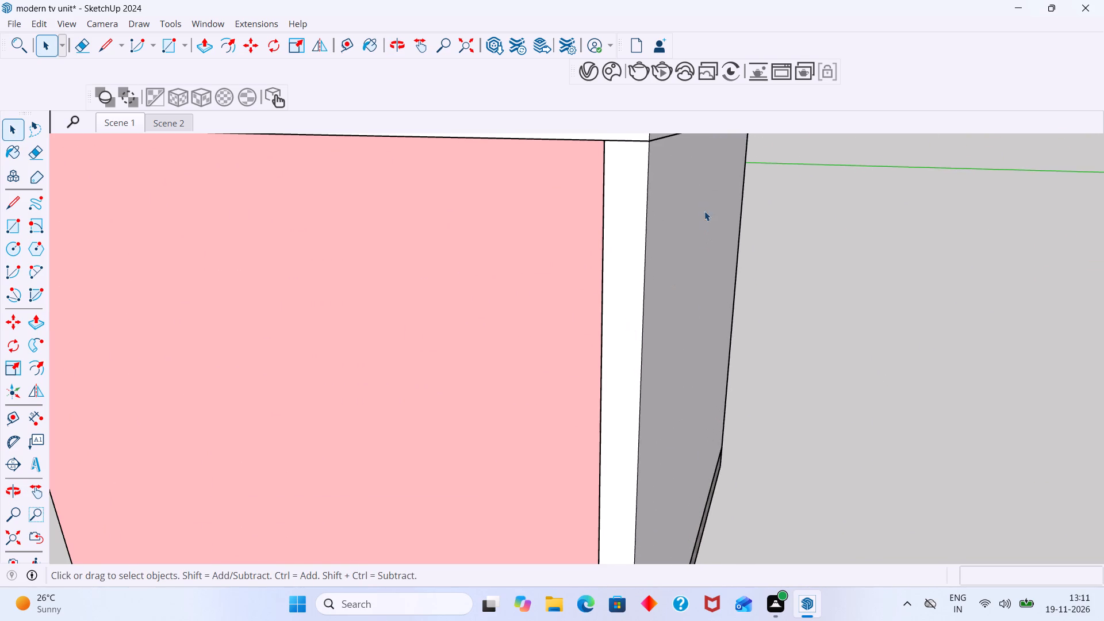
pyautogui.click(583, 67)
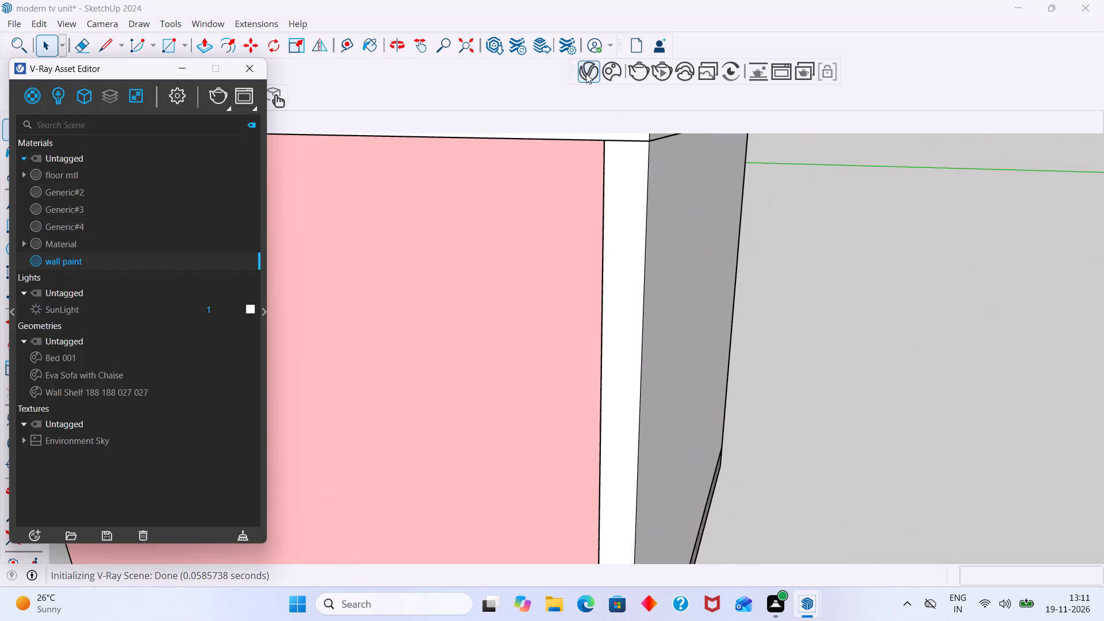
pyautogui.click(666, 267)
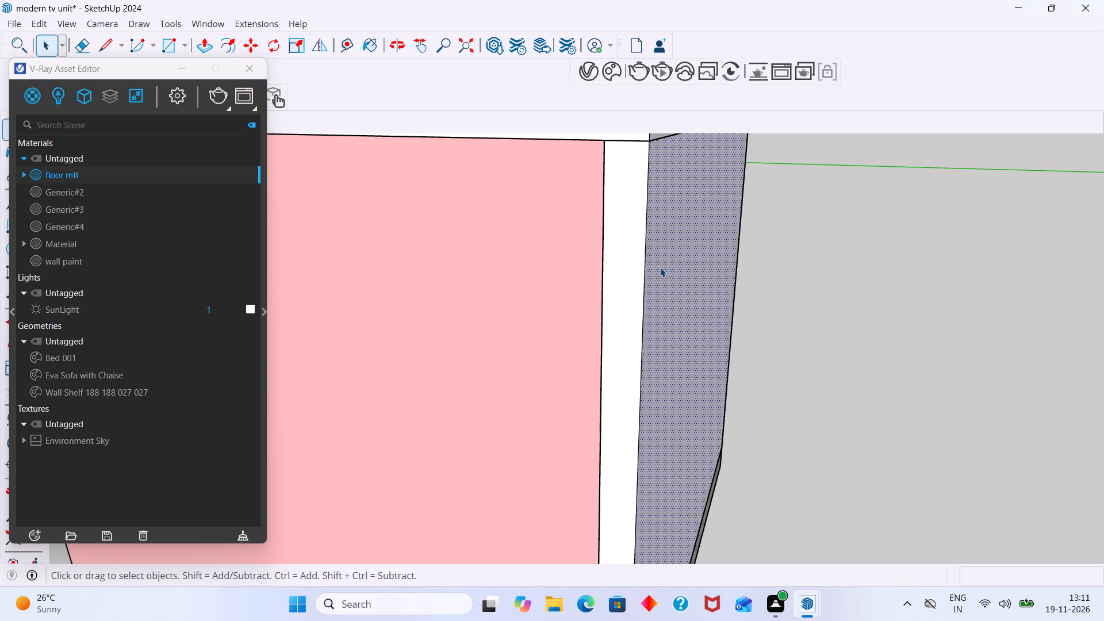
pyautogui.click(137, 264)
pyautogui.rightClick(137, 264)
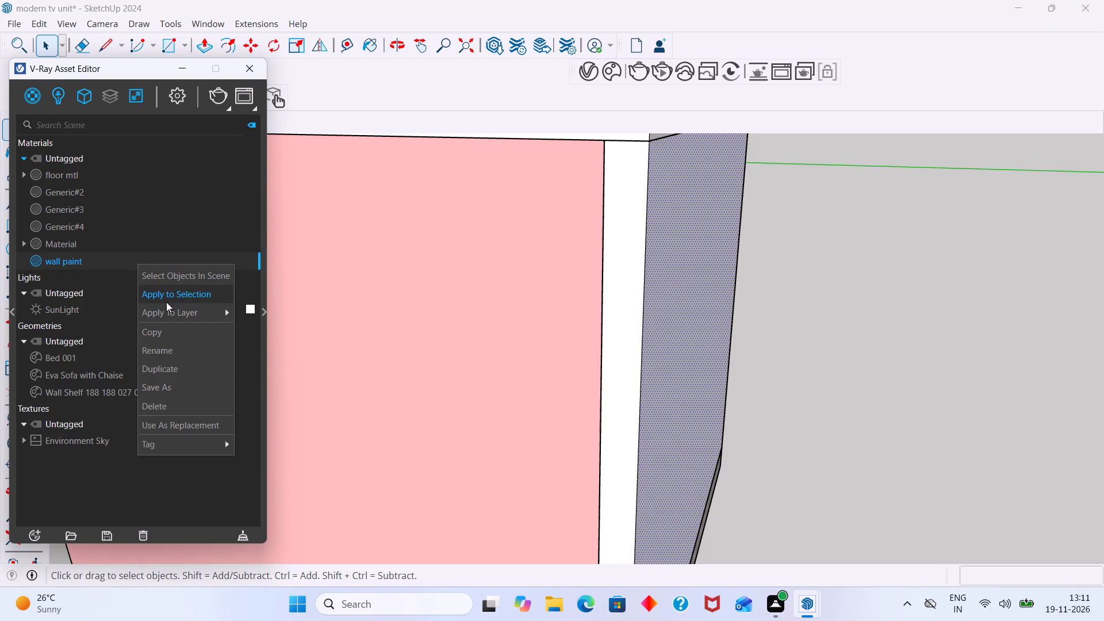
pyautogui.click(168, 297)
# Apply the "wall paint" material to the narrow white face at the near end of the rear wall.
pyautogui.scroll(-8, 499, 273)
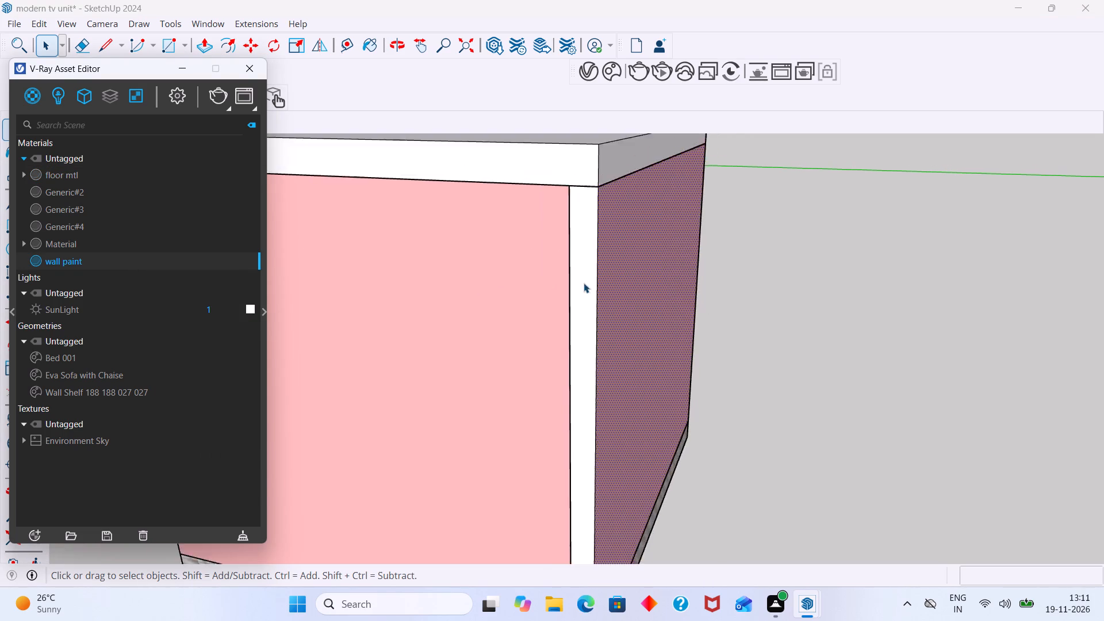
pyautogui.scroll(-10, 584, 283)
pyautogui.click(737, 317)
pyautogui.moveTo(630, 336); pyautogui.dragTo(569, 343, button='middle')
pyautogui.scroll(16, 569, 344)
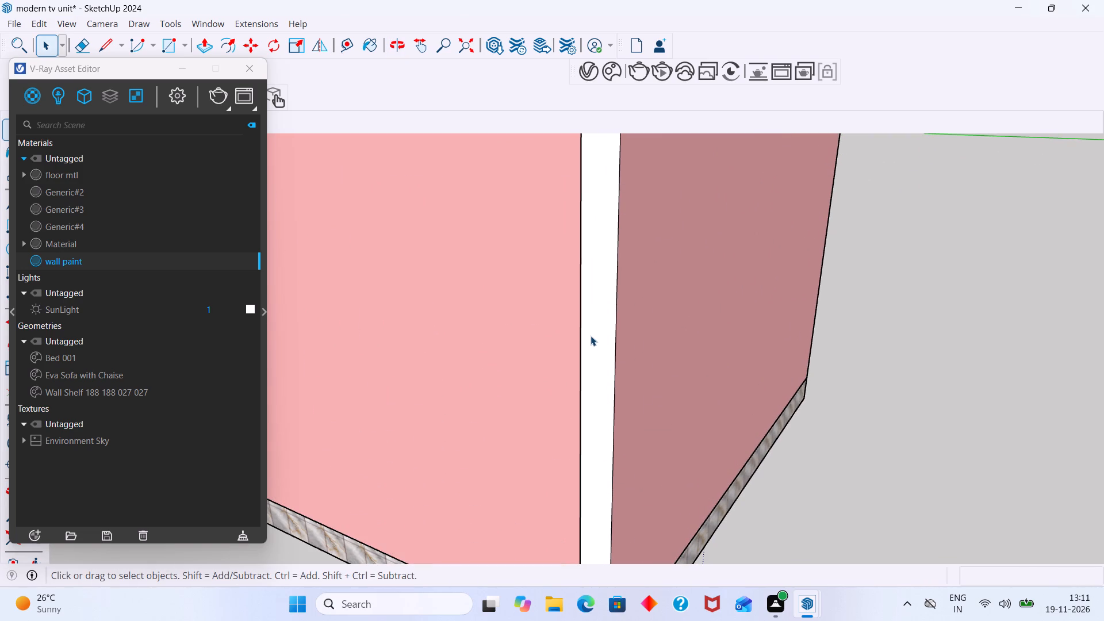
pyautogui.click(594, 336)
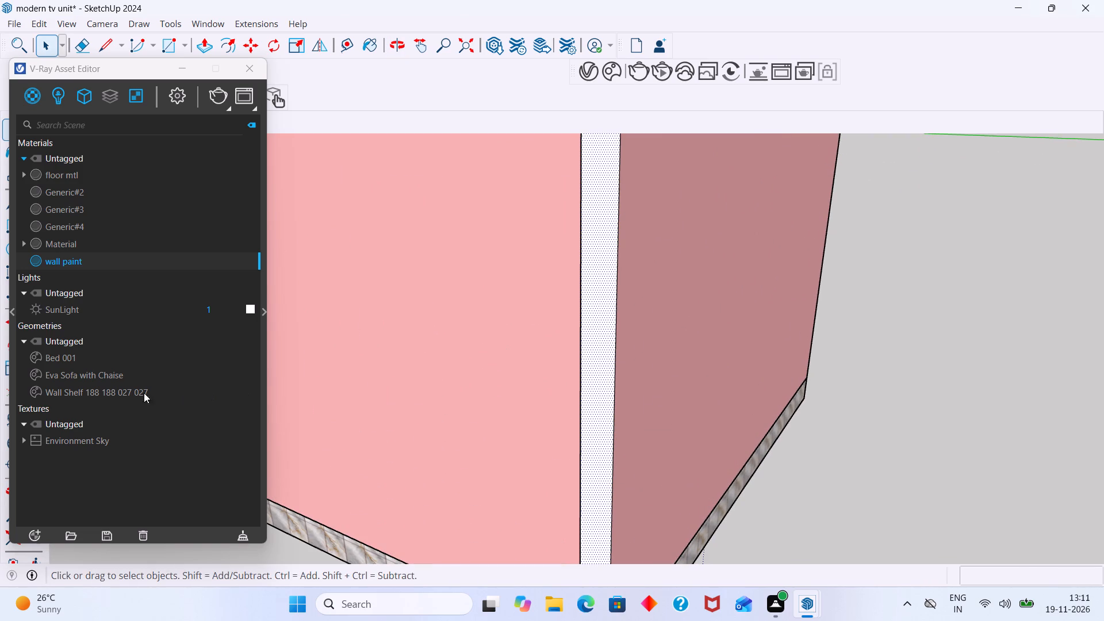
pyautogui.rightClick(127, 256)
pyautogui.click(167, 287)
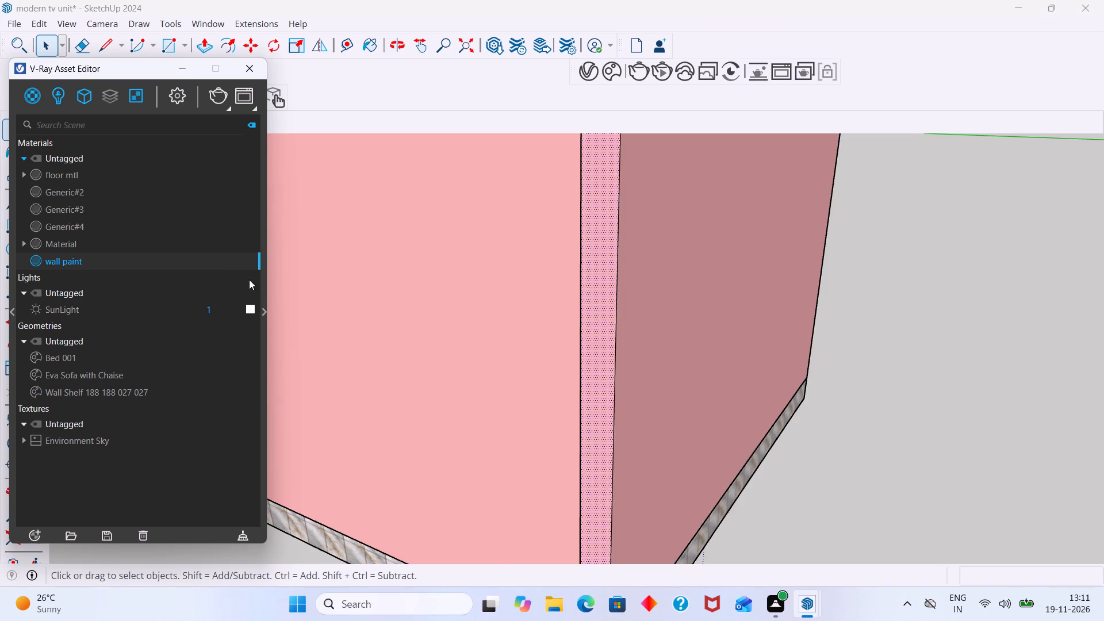
# Apply the "wall paint" material to the remaining narrow white face at the rear wall's other end.
pyautogui.scroll(-16, 291, 270)
pyautogui.keyDown('shift'); pyautogui.moveTo(423, 298); pyautogui.dragTo(531, 362, button='middle'); pyautogui.keyUp('shift')
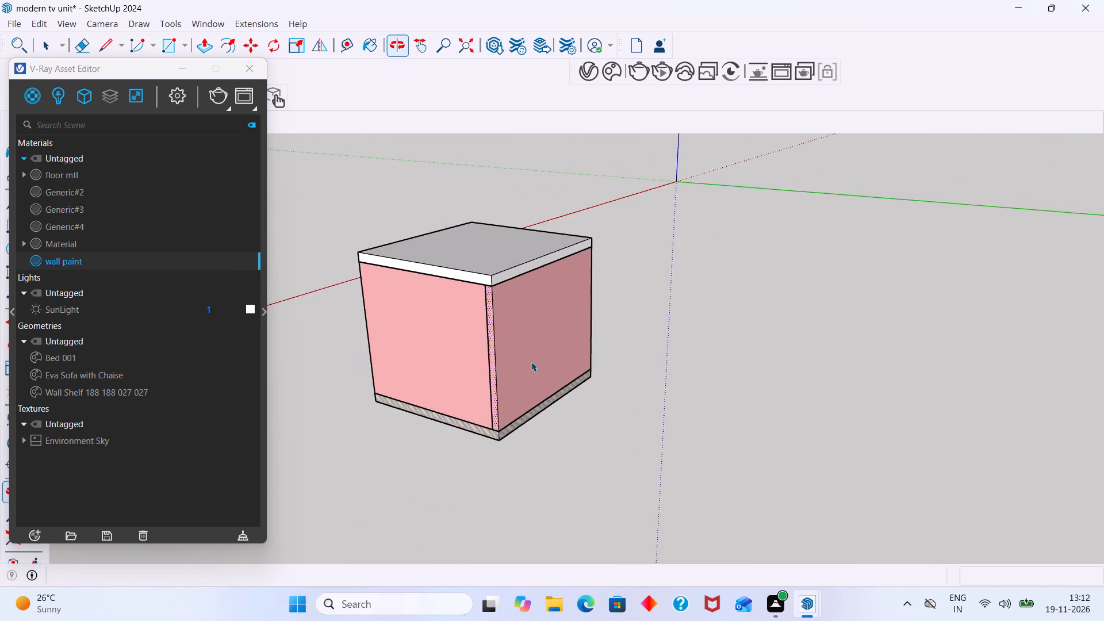
pyautogui.moveTo(531, 362); pyautogui.dragTo(185, 365, button='middle')
pyautogui.moveTo(749, 287); pyautogui.dragTo(554, 305, button='middle')
pyautogui.scroll(15, 597, 320)
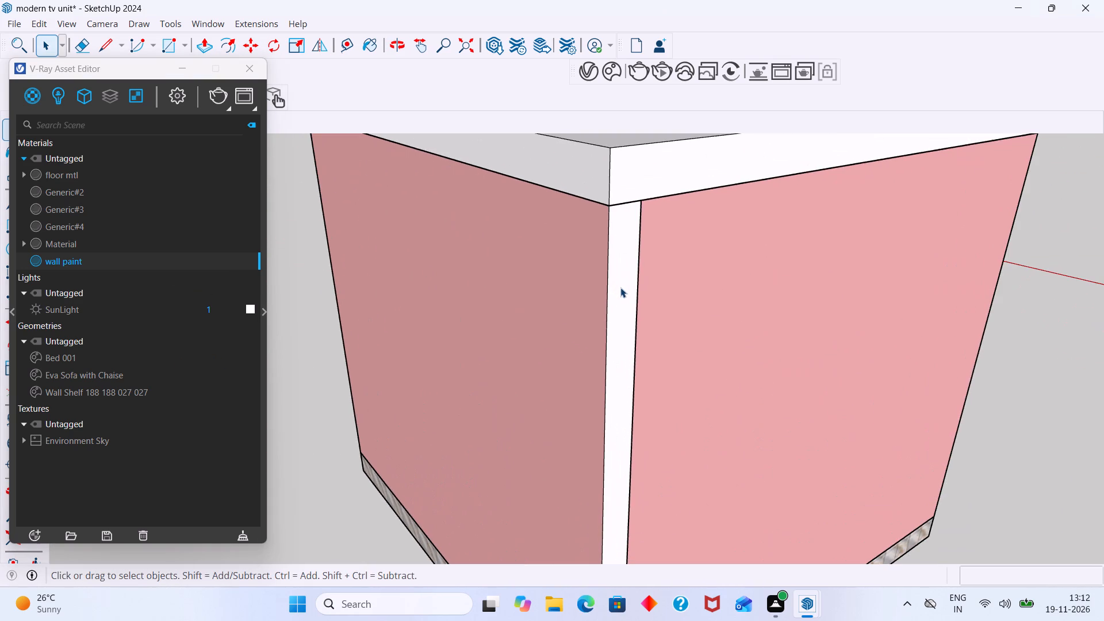
pyautogui.click(620, 287)
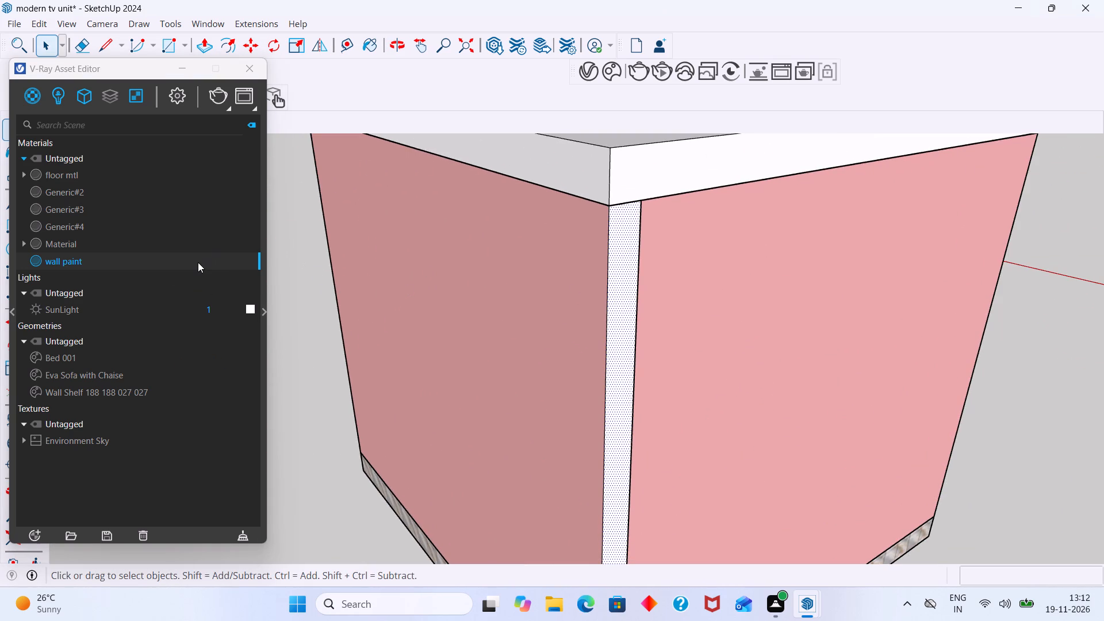
pyautogui.rightClick(198, 262)
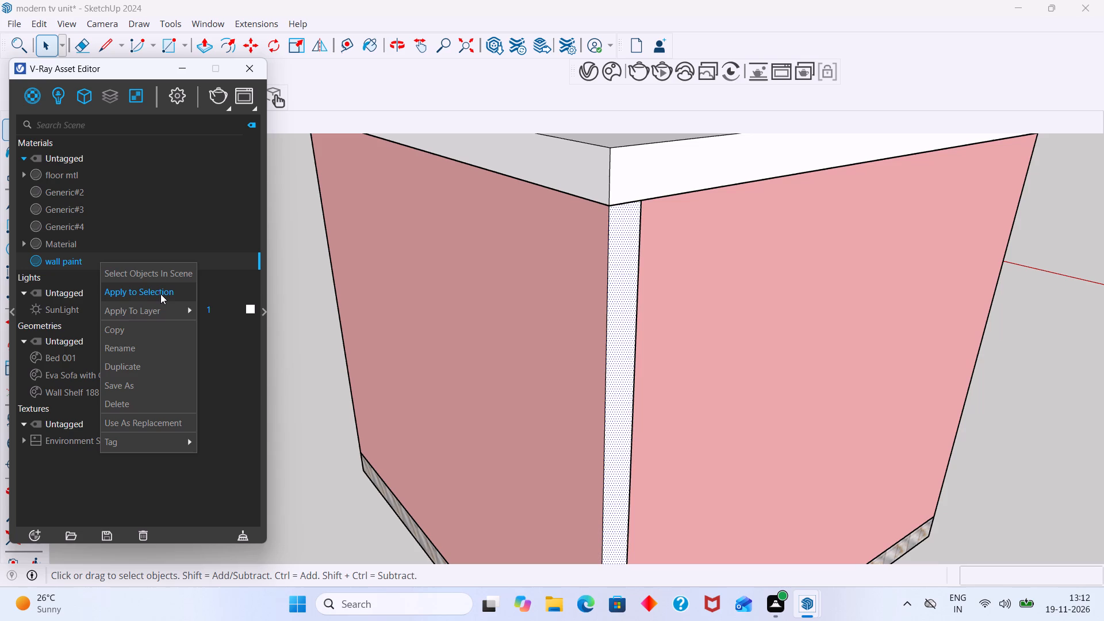
pyautogui.click(160, 294)
pyautogui.scroll(-10, 166, 300)
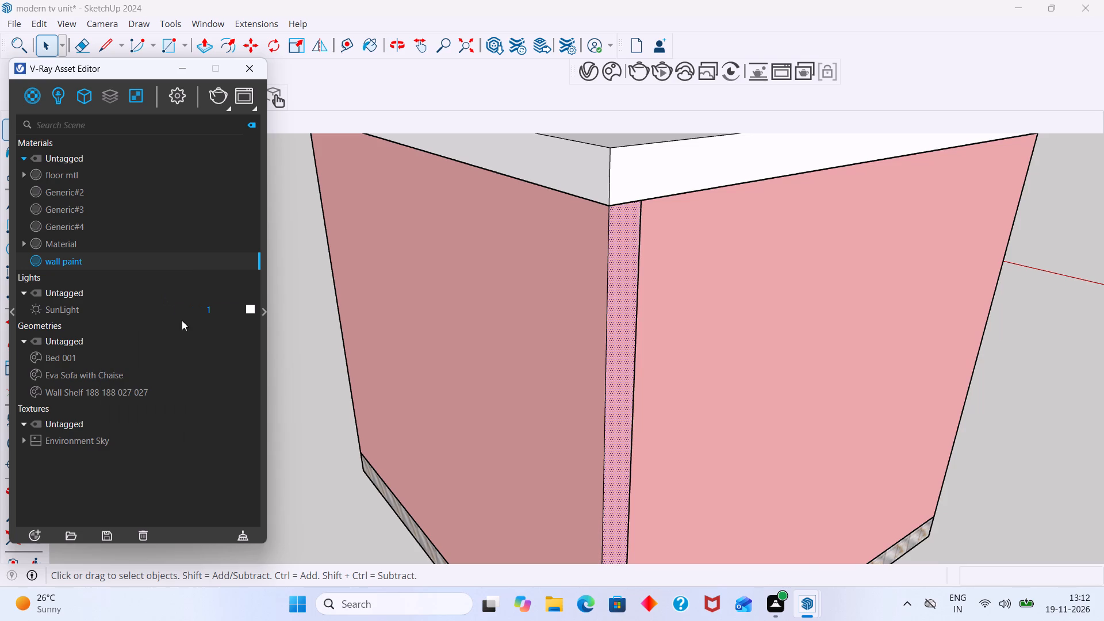
# Open the room group and Push/Pull the side wall's face behind the sofa about 11.4 cm inward to the rear wall strip's inner edge.
pyautogui.scroll(-14, 421, 313)
pyautogui.click(671, 329)
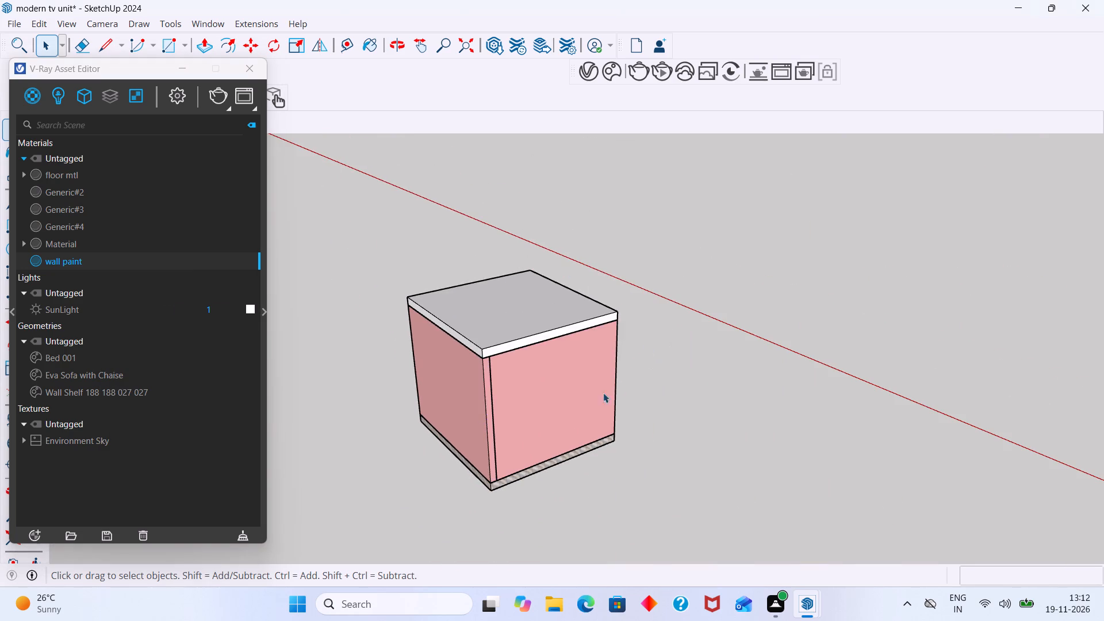
pyautogui.moveTo(595, 396); pyautogui.dragTo(263, 389, button='middle')
pyautogui.moveTo(668, 379); pyautogui.dragTo(375, 369, button='middle')
pyautogui.scroll(8, 480, 300)
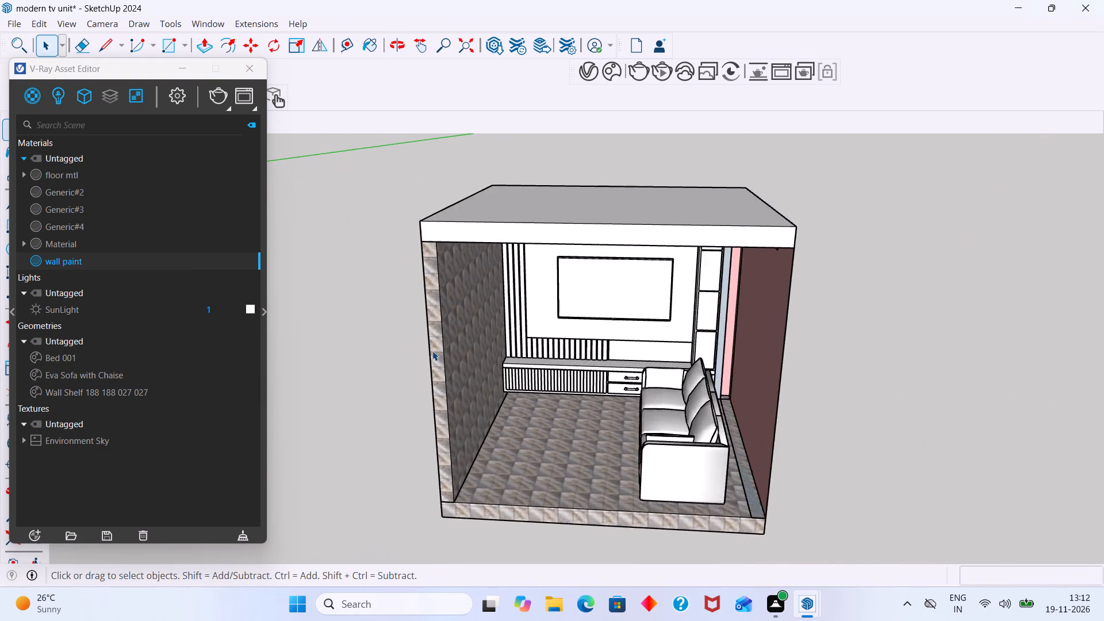
pyautogui.scroll(3, 432, 351)
pyautogui.scroll(-12, 432, 347)
pyautogui.moveTo(572, 351); pyautogui.dragTo(901, 380, button='middle')
pyautogui.scroll(4, 666, 362)
pyautogui.scroll(-1, 665, 356)
pyautogui.moveTo(703, 348); pyautogui.dragTo(477, 348, button='middle')
pyautogui.moveTo(609, 358); pyautogui.dragTo(535, 362, button='middle')
pyautogui.moveTo(608, 363); pyautogui.dragTo(615, 338, button='middle')
pyautogui.scroll(6, 611, 342)
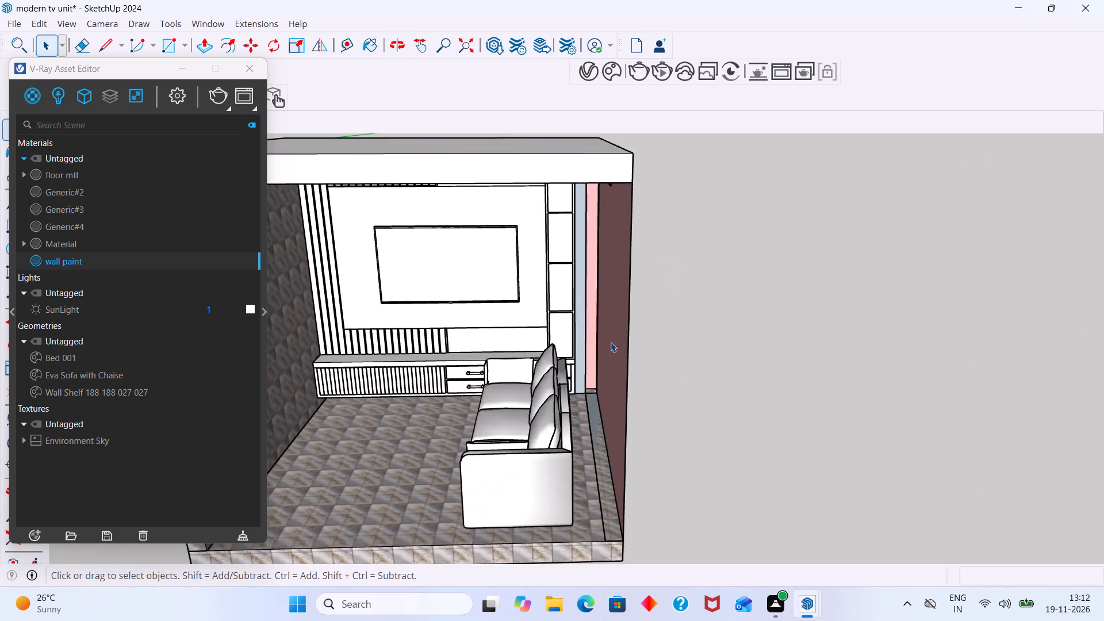
pyautogui.moveTo(615, 343); pyautogui.dragTo(669, 355, button='middle')
pyautogui.scroll(4, 651, 346)
pyautogui.doubleClick(649, 340)
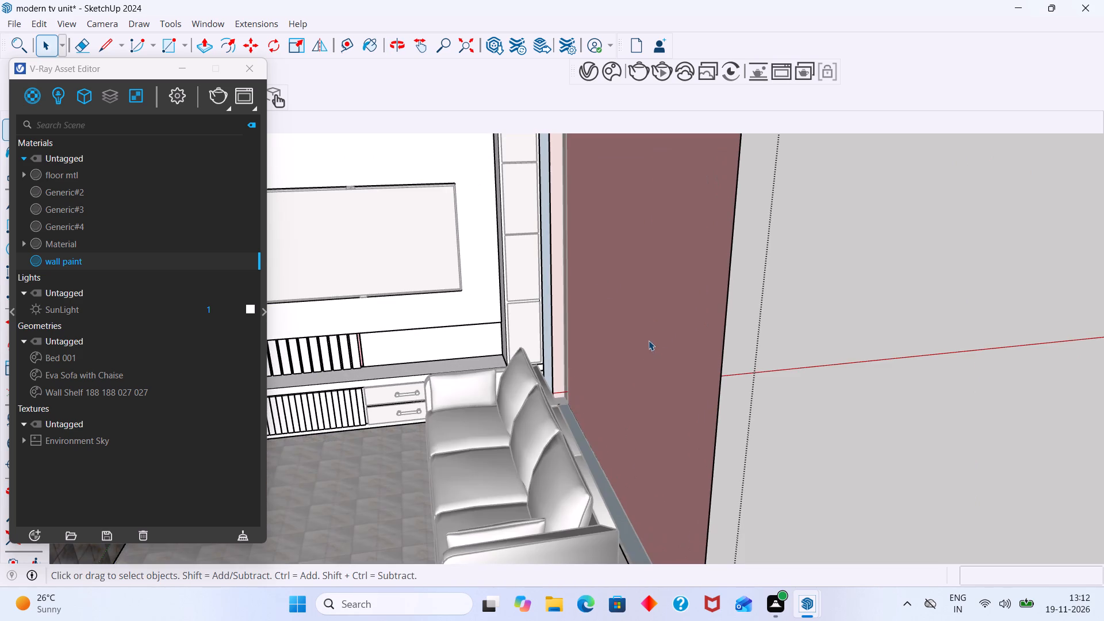
pyautogui.click(637, 355)
pyautogui.press('p')
pyautogui.click(643, 357)
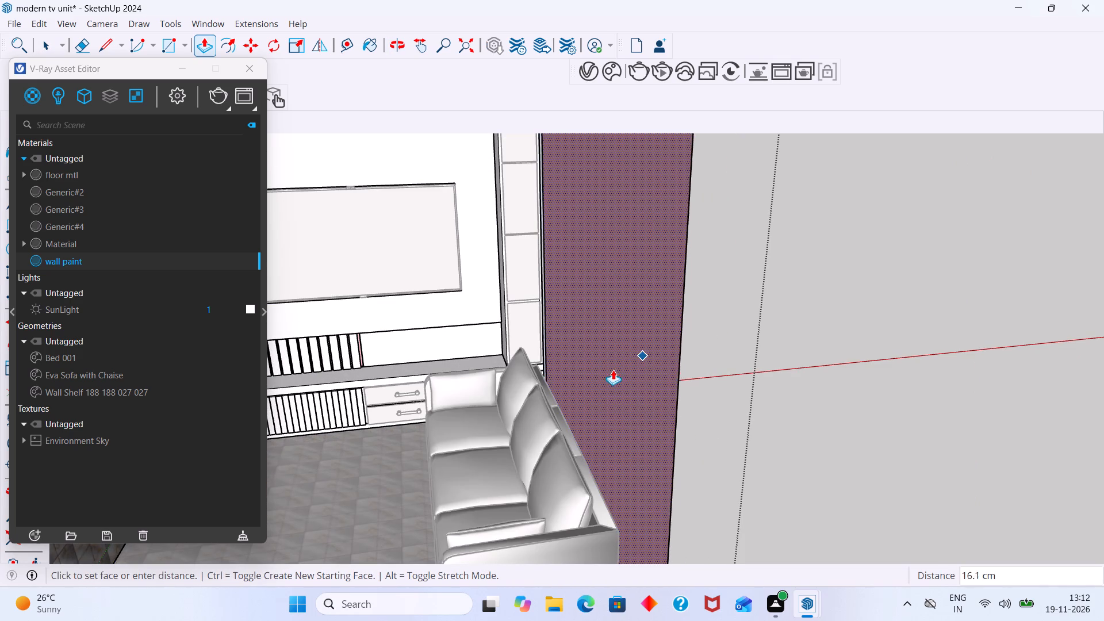
pyautogui.scroll(-7, 604, 375)
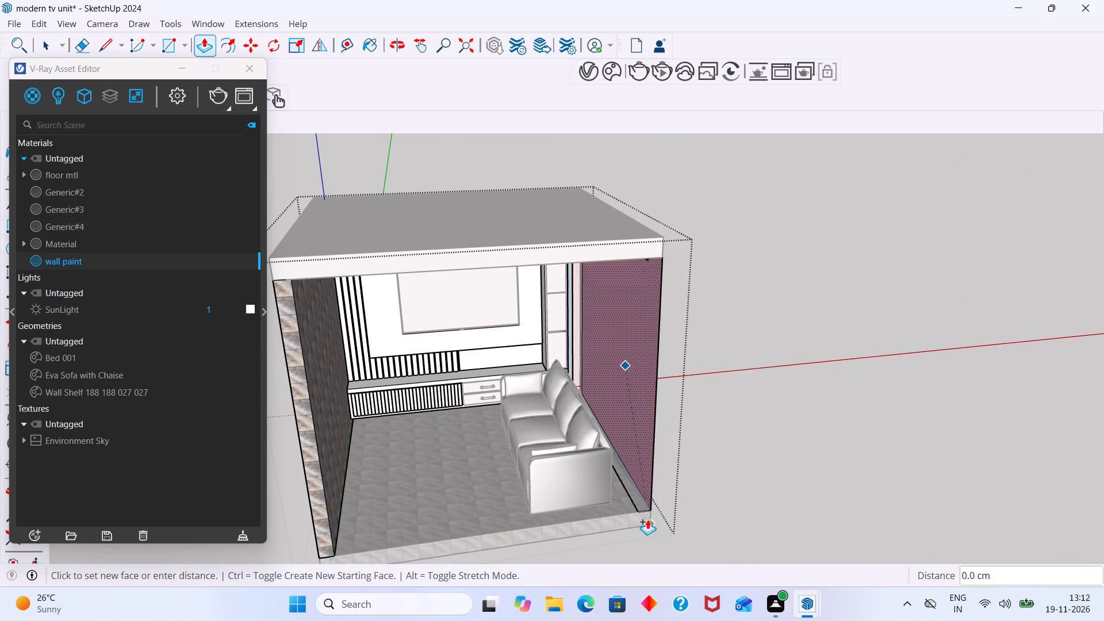
pyautogui.click(639, 507)
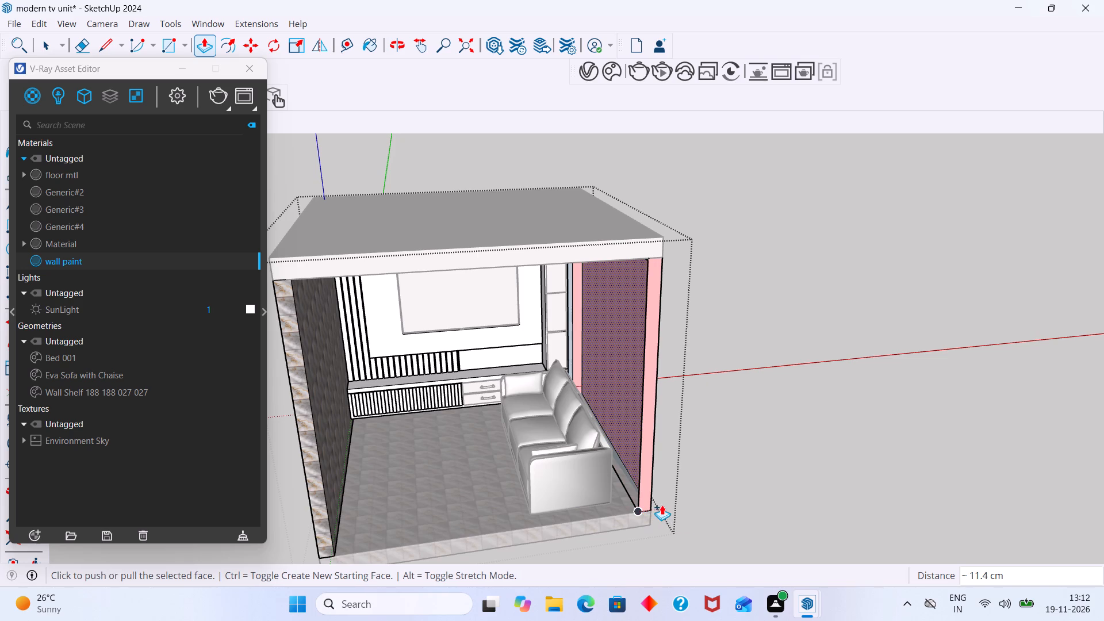
pyautogui.press('space')
pyautogui.click(785, 309)
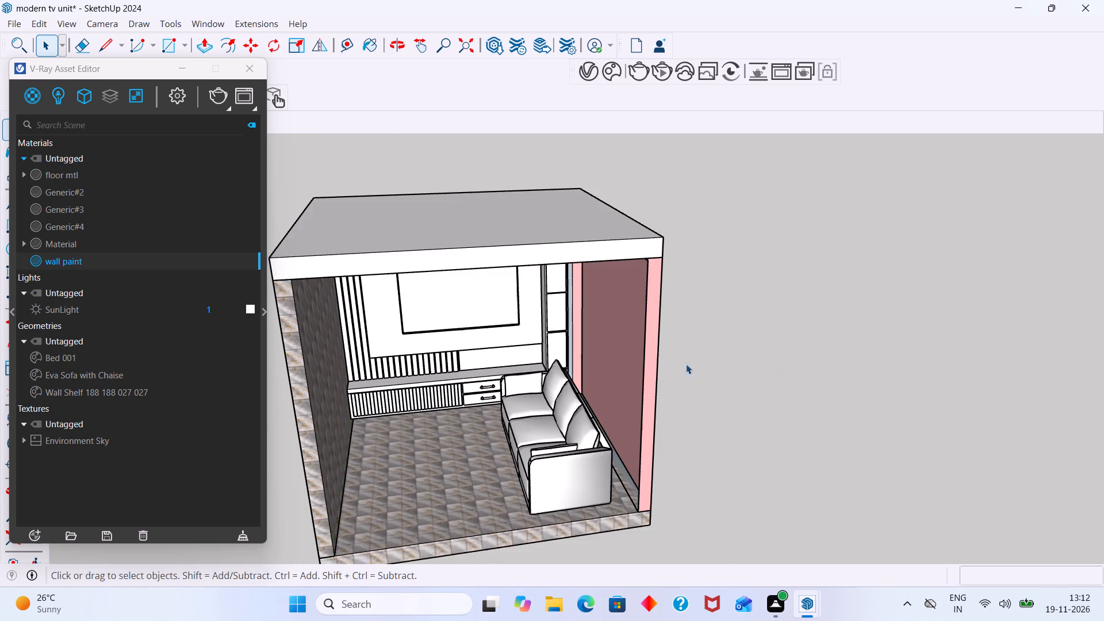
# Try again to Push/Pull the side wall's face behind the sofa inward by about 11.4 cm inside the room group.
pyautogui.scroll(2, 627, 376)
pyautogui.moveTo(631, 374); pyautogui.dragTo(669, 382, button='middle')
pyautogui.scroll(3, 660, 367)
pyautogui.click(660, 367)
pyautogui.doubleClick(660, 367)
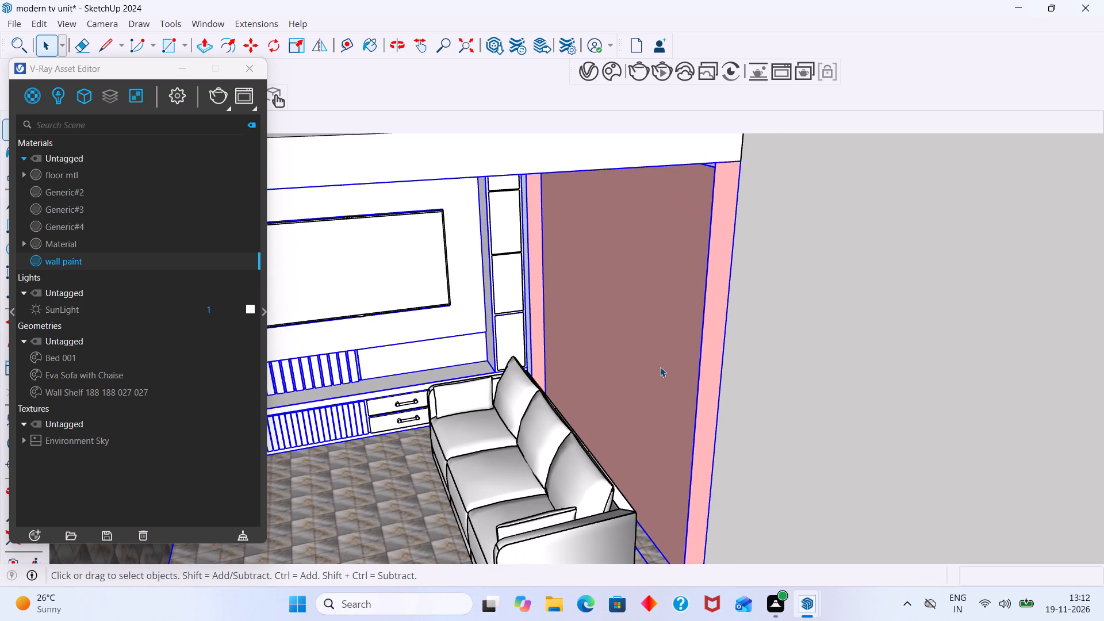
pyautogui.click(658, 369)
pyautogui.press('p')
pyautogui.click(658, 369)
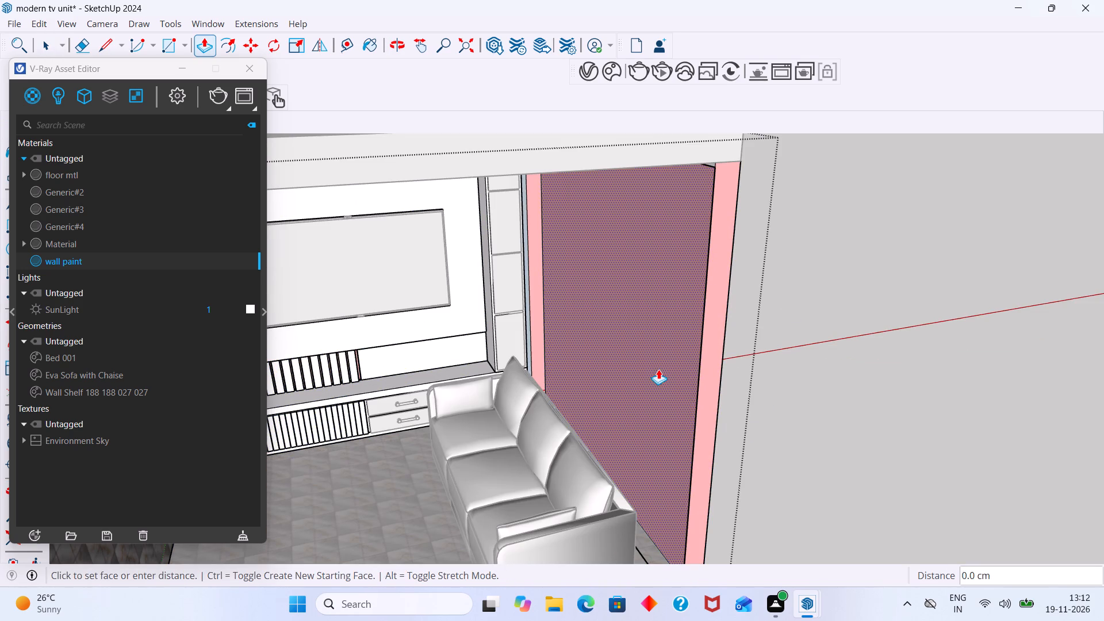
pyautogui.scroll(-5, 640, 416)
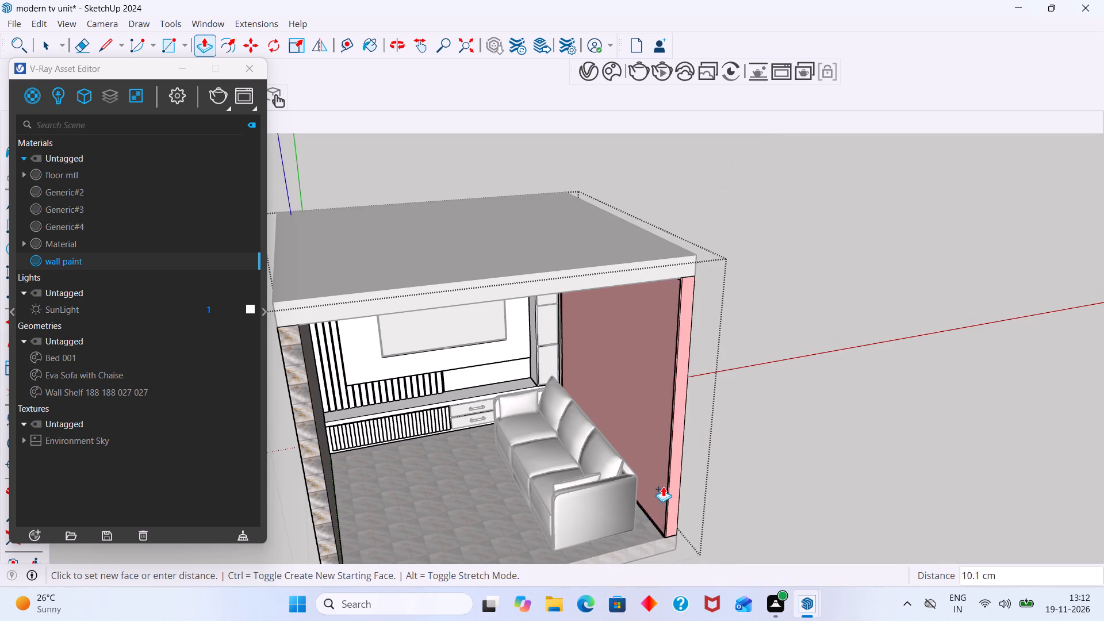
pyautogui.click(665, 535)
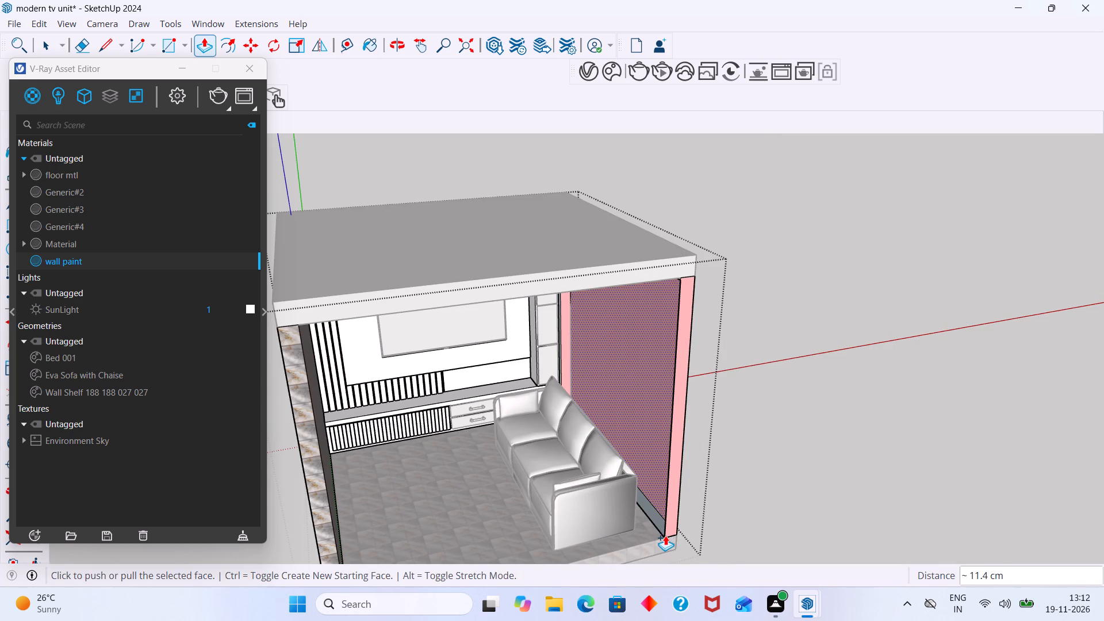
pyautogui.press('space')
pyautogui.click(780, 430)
# Push/Pull the narrow pink strip beside the TV unit 247 cm along the side wall to the room's front, and close the group.
pyautogui.moveTo(694, 419); pyautogui.dragTo(879, 450, button='middle')
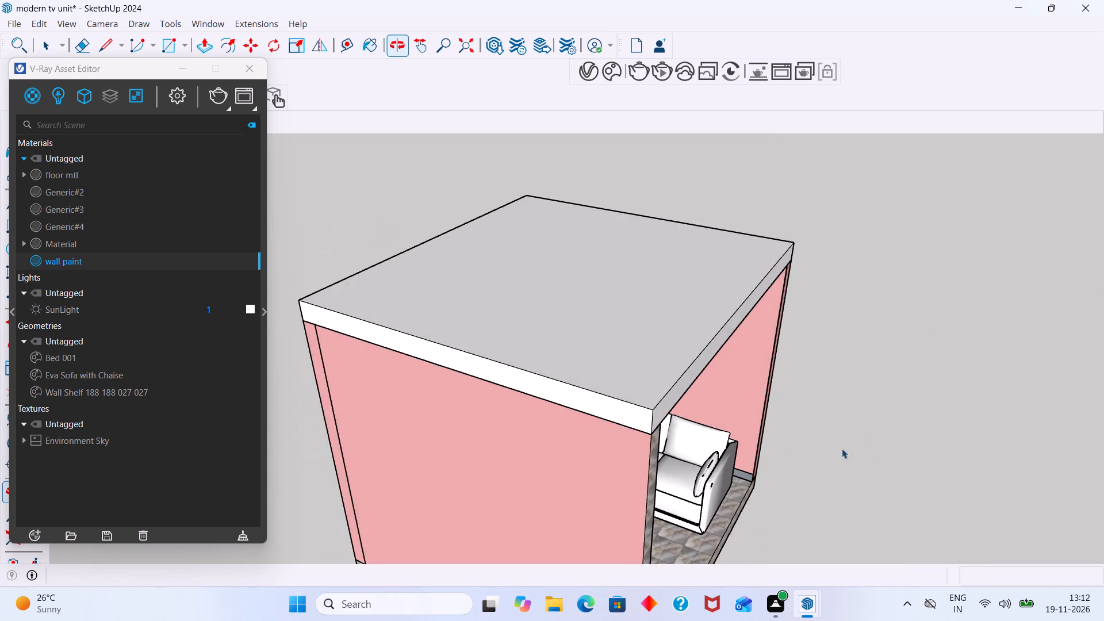
pyautogui.scroll(6, 717, 431)
pyautogui.moveTo(729, 413); pyautogui.dragTo(547, 359, button='middle')
pyautogui.moveTo(531, 317); pyautogui.dragTo(462, 348, button='middle')
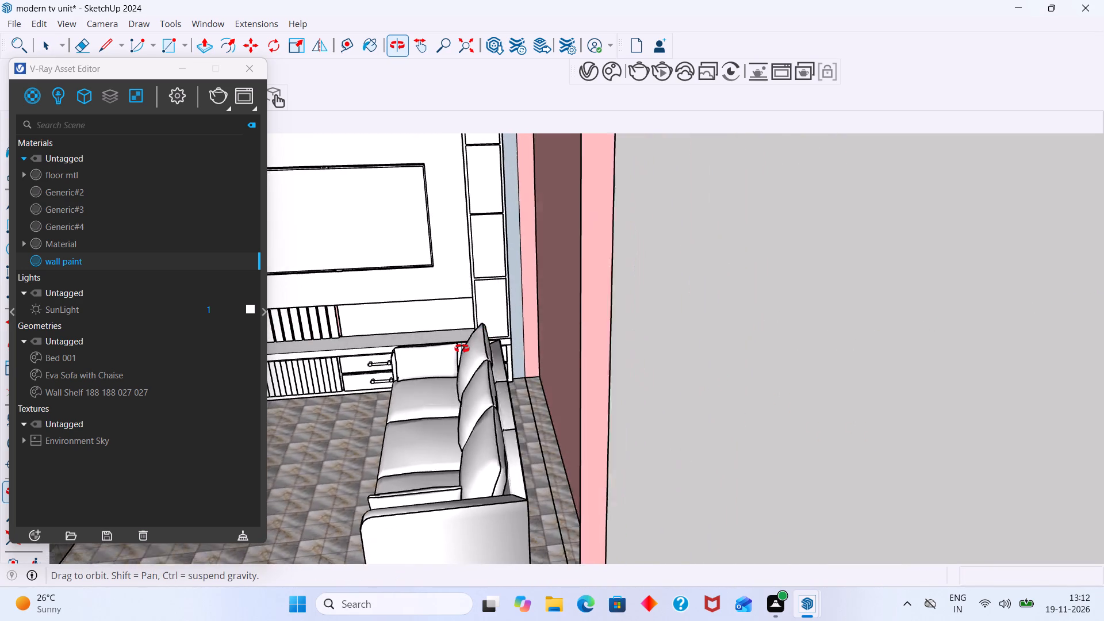
pyautogui.moveTo(462, 348); pyautogui.dragTo(505, 354, button='middle')
pyautogui.scroll(6, 539, 340)
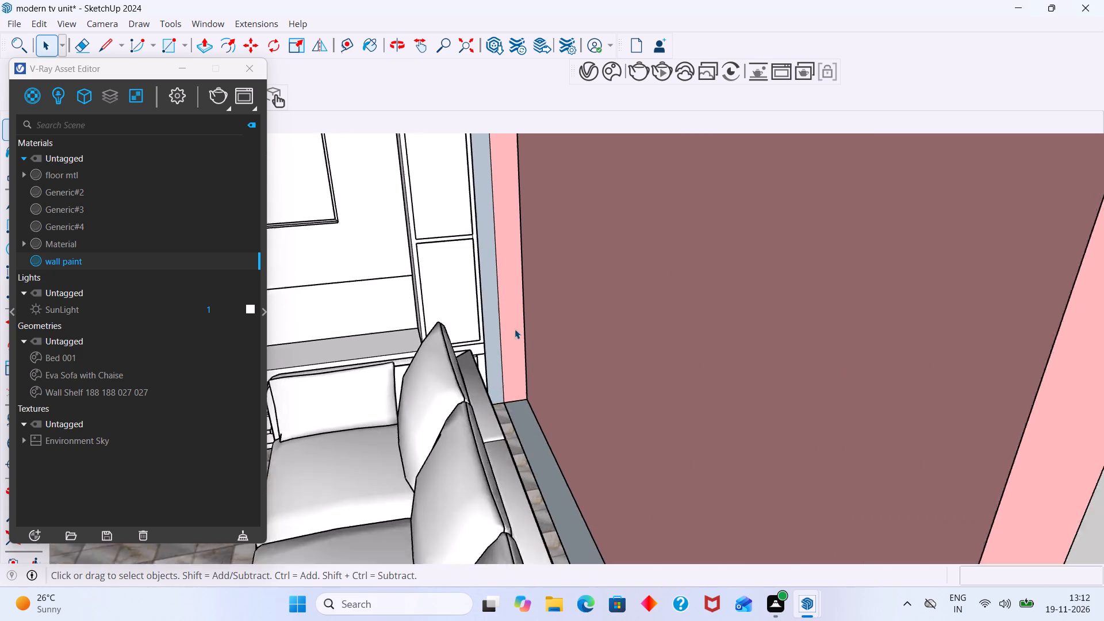
pyautogui.scroll(7, 515, 329)
pyautogui.click(509, 324)
pyautogui.doubleClick(516, 331)
pyautogui.click(512, 344)
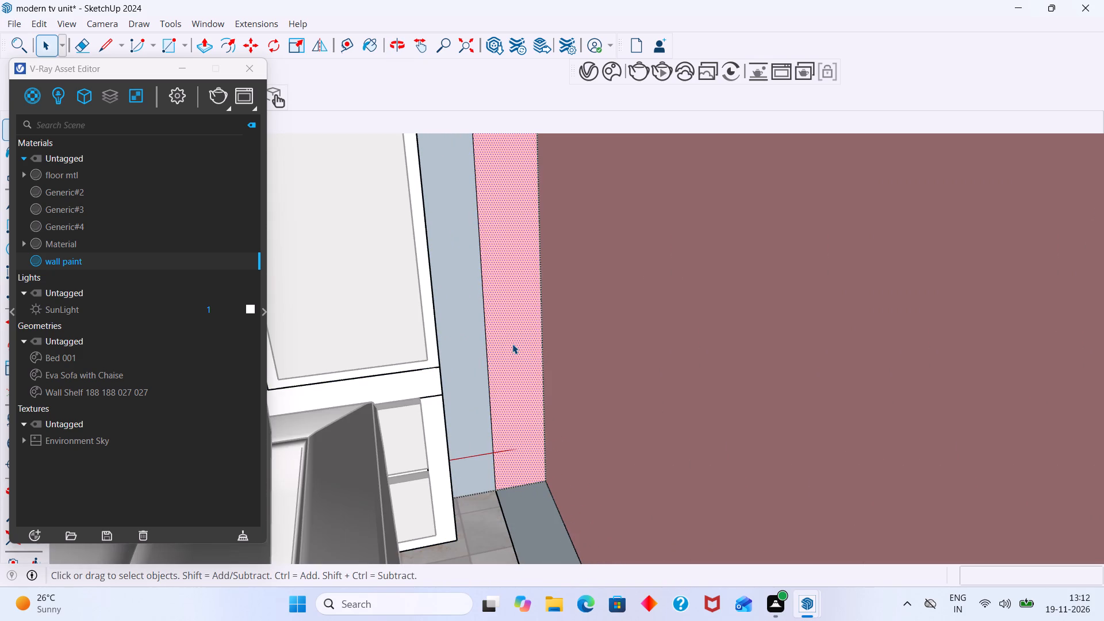
pyautogui.press('p')
pyautogui.click(512, 346)
pyautogui.scroll(-10, 591, 436)
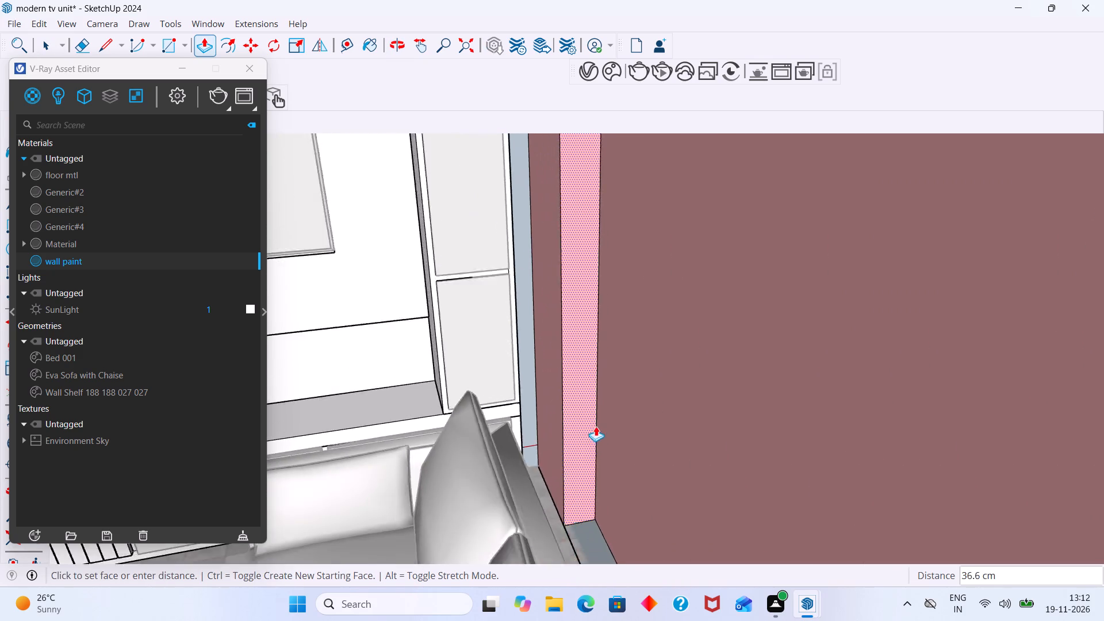
pyautogui.scroll(-13, 596, 426)
pyautogui.moveTo(605, 476); pyautogui.dragTo(596, 350, button='middle')
pyautogui.scroll(1, 605, 476)
pyautogui.scroll(8, 624, 398)
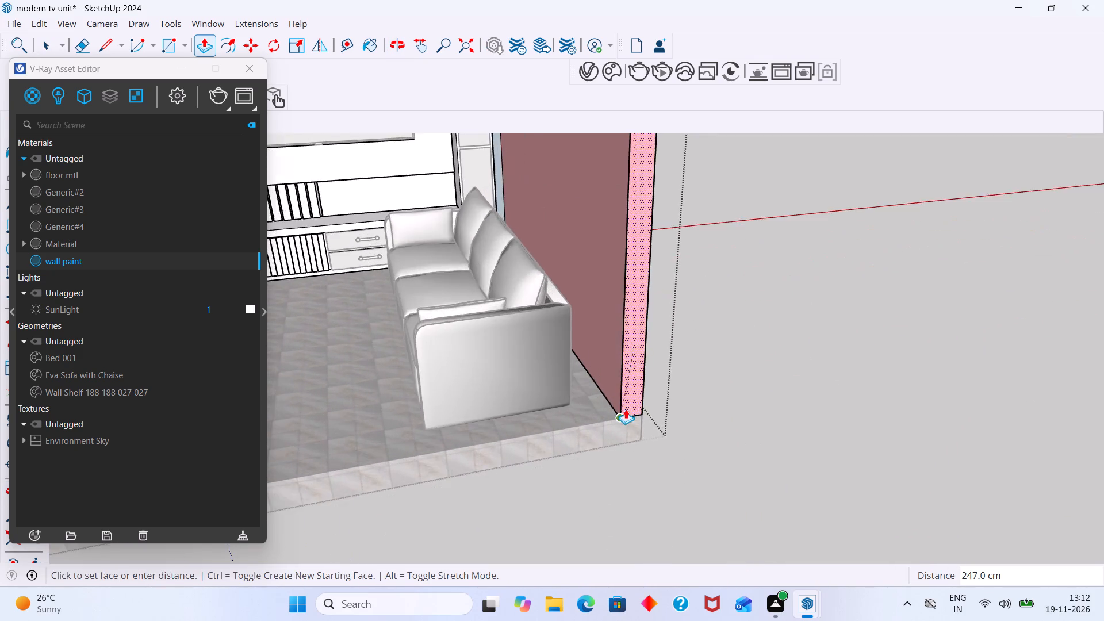
pyautogui.scroll(7, 626, 409)
pyautogui.click(622, 423)
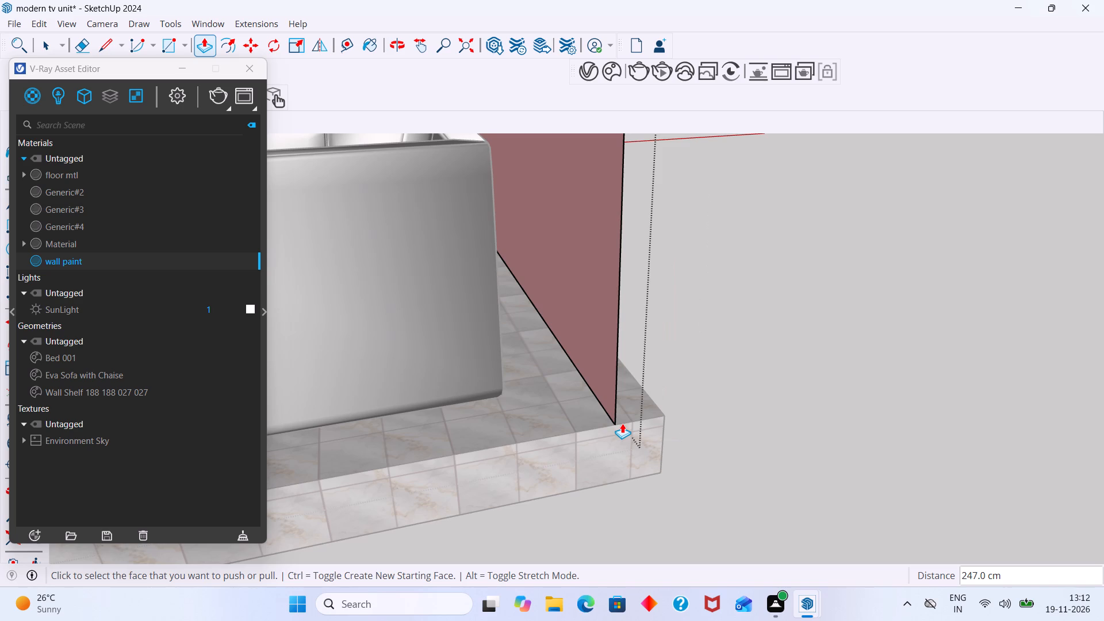
pyautogui.scroll(-4, 676, 389)
pyautogui.press('space')
pyautogui.moveTo(756, 343); pyautogui.dragTo(515, 344, button='middle')
pyautogui.scroll(-12, 557, 336)
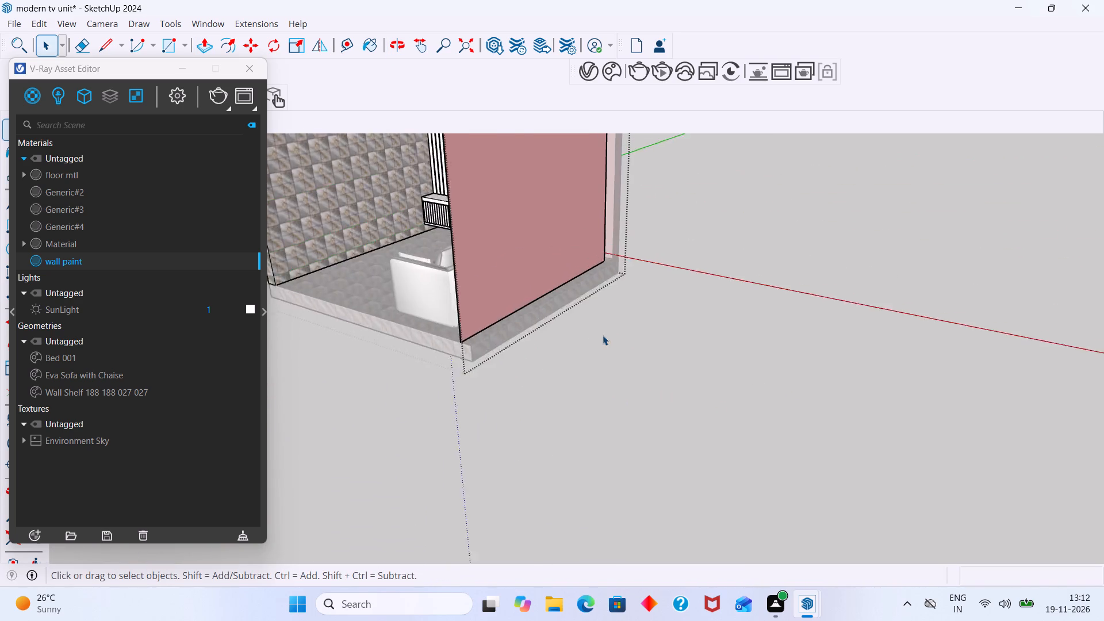
pyautogui.scroll(-7, 603, 335)
pyautogui.click(696, 247)
# Draw a rectangle about 11.4 by 225 cm over the rear wall's exposed pink end strip, from the ceiling down to the floor slab.
pyautogui.keyDown('shift'); pyautogui.moveTo(664, 240); pyautogui.dragTo(643, 438, button='middle'); pyautogui.keyUp('shift')
pyautogui.moveTo(628, 419); pyautogui.dragTo(615, 301, button='middle')
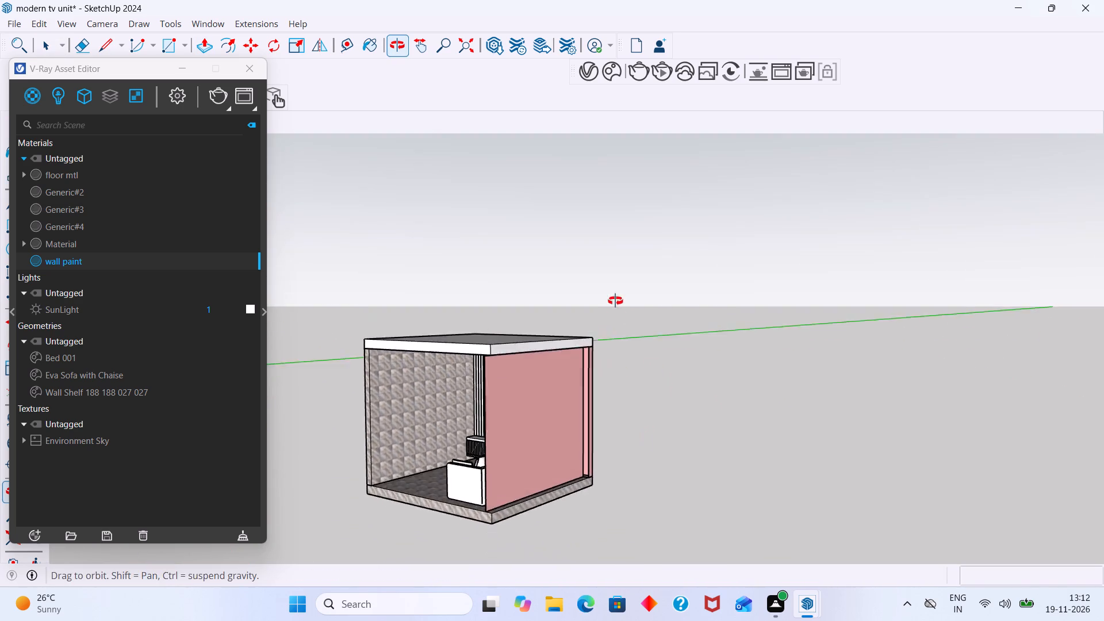
pyautogui.moveTo(615, 301); pyautogui.dragTo(613, 295, button='middle')
pyautogui.scroll(9, 561, 416)
pyautogui.moveTo(562, 406); pyautogui.dragTo(591, 313, button='middle')
pyautogui.moveTo(598, 305); pyautogui.dragTo(629, 266, button='middle')
pyautogui.scroll(5, 624, 209)
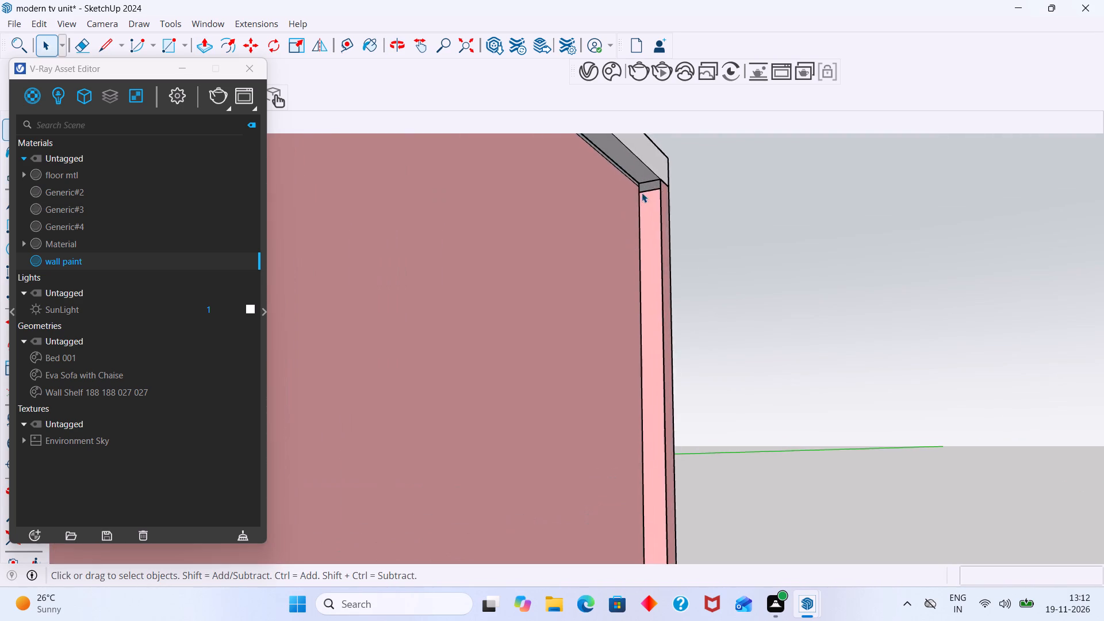
pyautogui.scroll(20, 642, 193)
pyautogui.scroll(7, 642, 193)
pyautogui.moveTo(644, 215); pyautogui.dragTo(654, 246, button='middle')
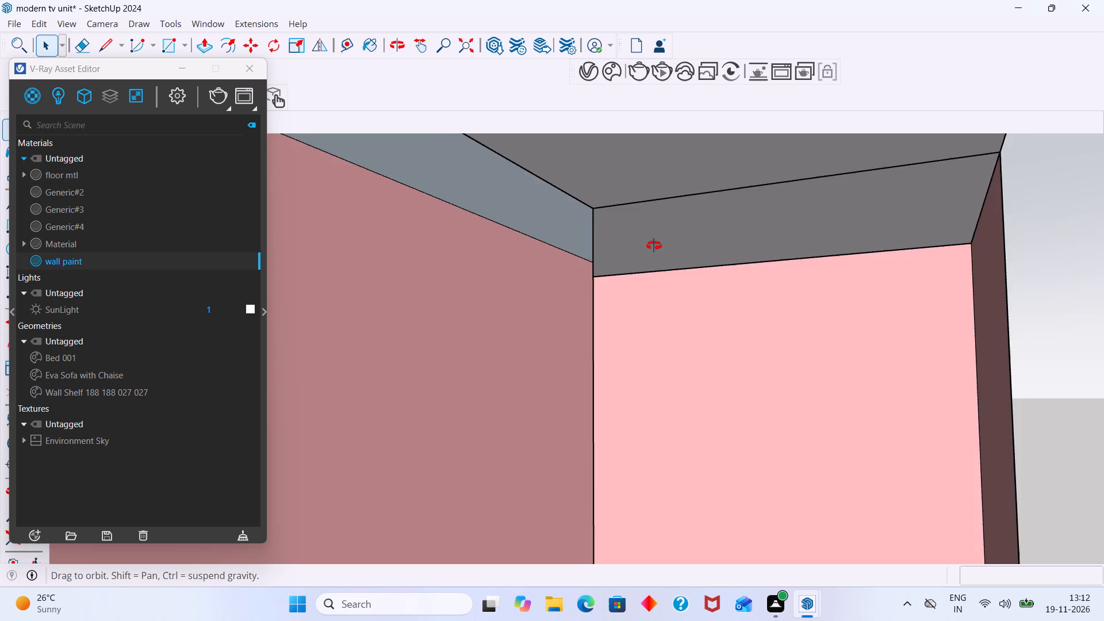
pyautogui.moveTo(654, 246); pyautogui.dragTo(490, 241, button='middle')
pyautogui.scroll(-8, 516, 243)
pyautogui.moveTo(592, 255); pyautogui.dragTo(809, 278, button='middle')
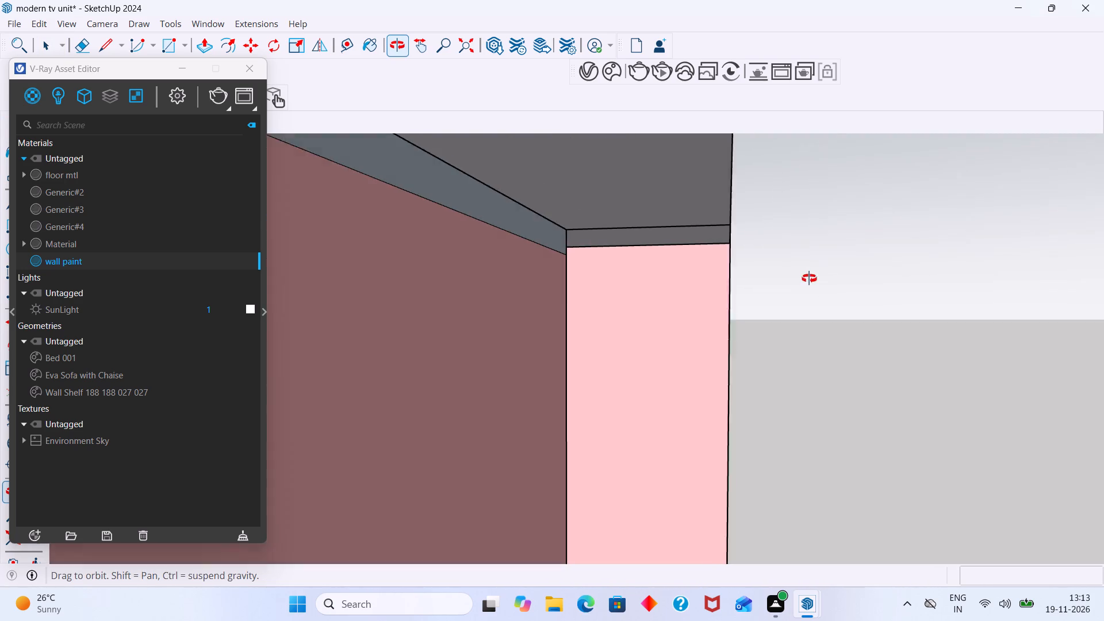
pyautogui.moveTo(809, 278); pyautogui.dragTo(789, 275, button='middle')
pyautogui.scroll(-20, 717, 262)
pyautogui.scroll(-8, 717, 262)
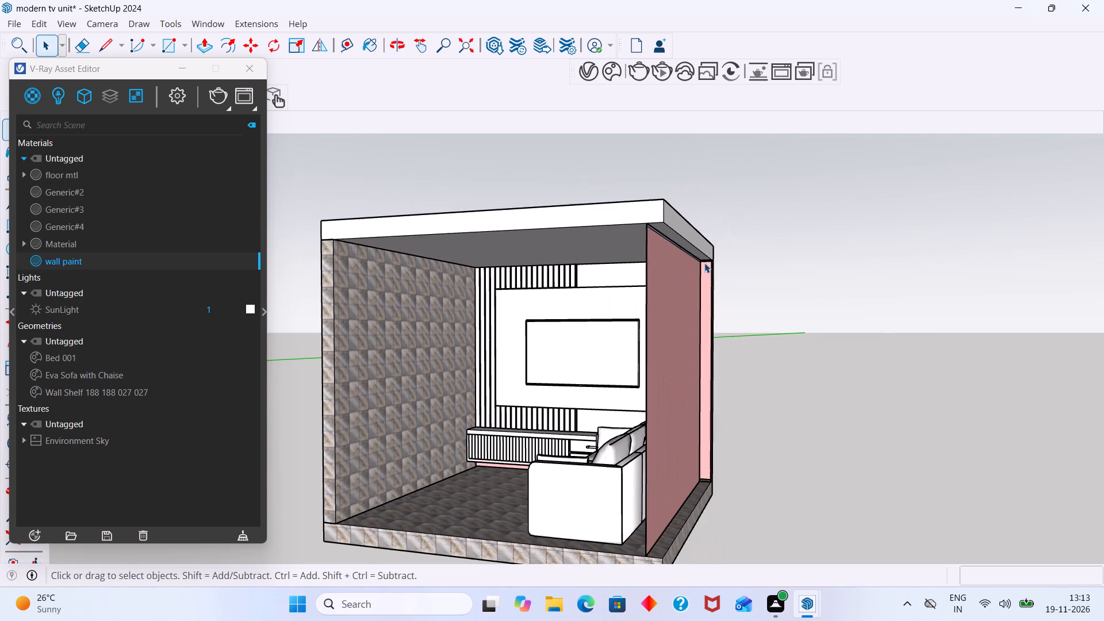
pyautogui.moveTo(718, 283); pyautogui.dragTo(710, 312, button='middle')
pyautogui.moveTo(712, 267); pyautogui.dragTo(708, 254, button='middle')
pyautogui.scroll(6, 706, 270)
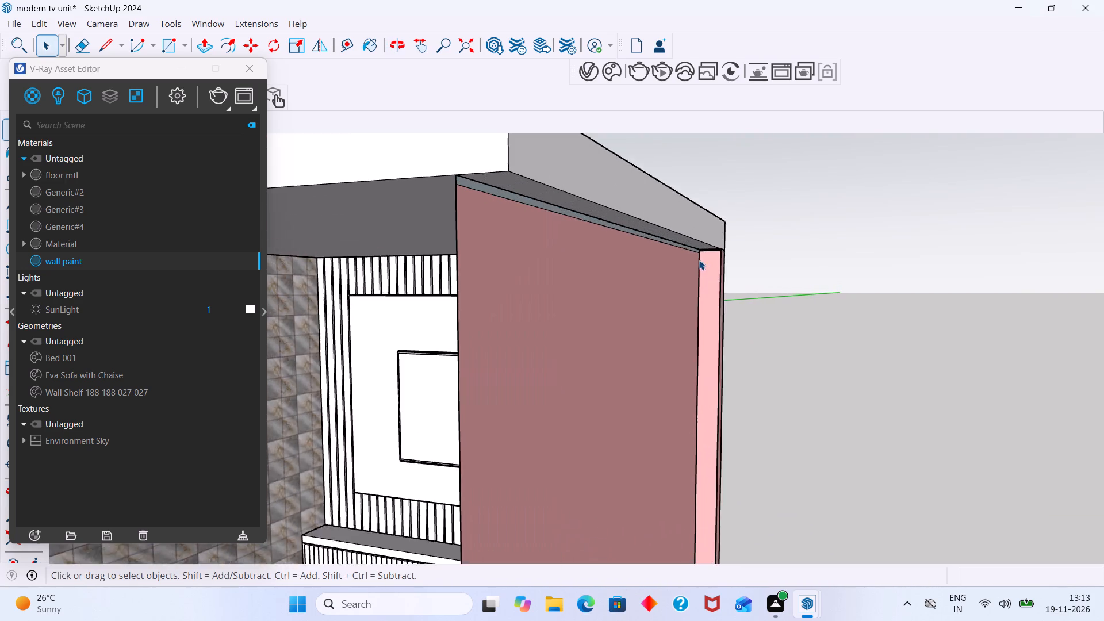
pyautogui.scroll(3, 699, 260)
pyautogui.press('r')
pyautogui.scroll(10, 701, 247)
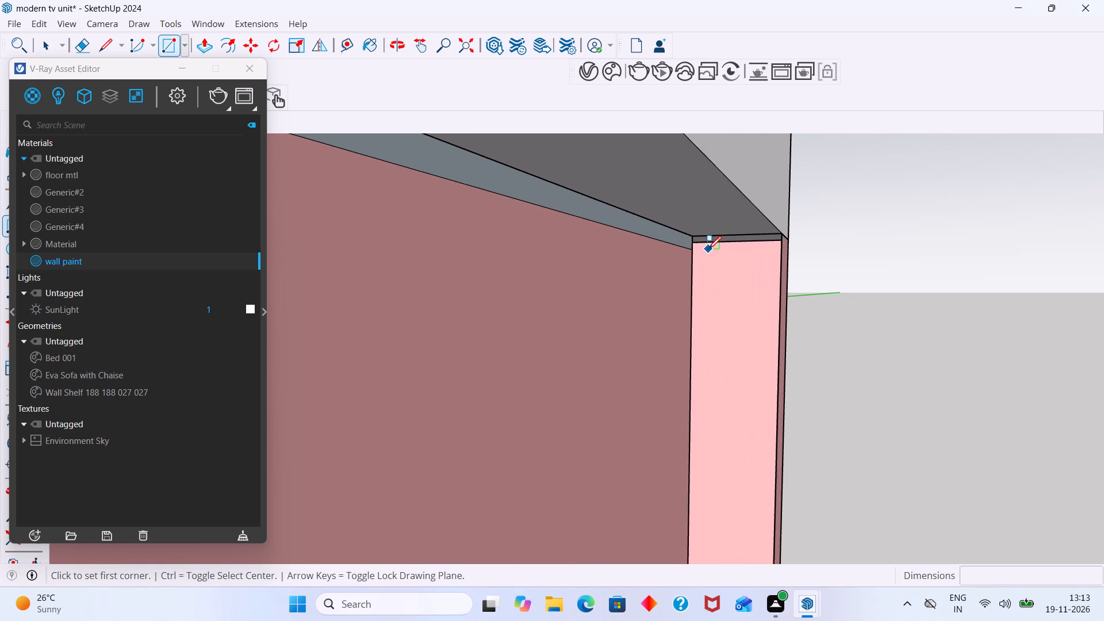
pyautogui.scroll(10, 704, 246)
pyautogui.click(676, 198)
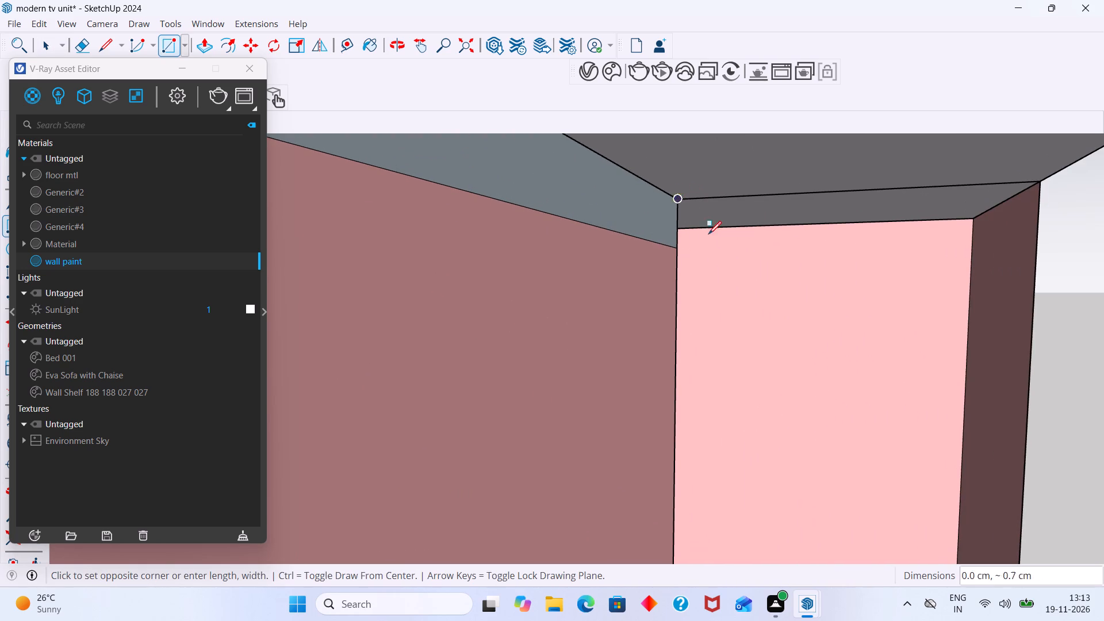
pyautogui.scroll(-18, 732, 309)
pyautogui.moveTo(754, 371); pyautogui.dragTo(748, 244, button='middle')
pyautogui.keyDown('shift'); pyautogui.moveTo(750, 365); pyautogui.dragTo(733, 112, button='middle'); pyautogui.keyUp('shift')
pyautogui.scroll(-6, 725, 344)
pyautogui.keyDown('shift'); pyautogui.moveTo(734, 460); pyautogui.dragTo(750, 305, button='middle'); pyautogui.keyUp('shift')
pyautogui.keyDown('shift'); pyautogui.scroll(-1, 734, 460); pyautogui.keyUp('shift')
pyautogui.scroll(2, 744, 427)
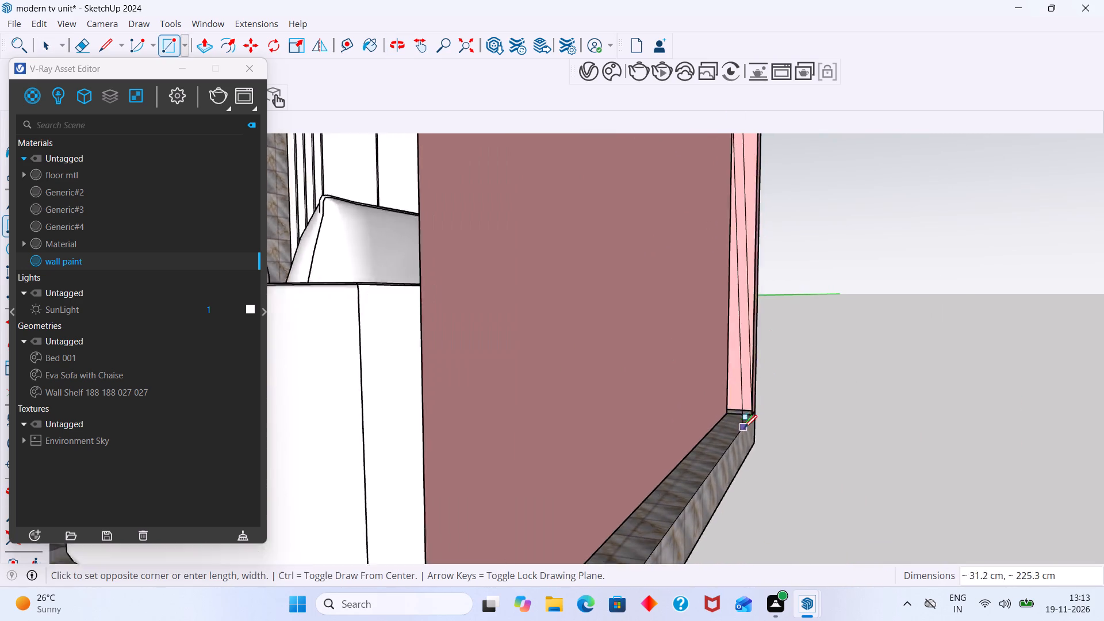
pyautogui.scroll(6, 744, 428)
pyautogui.click(758, 409)
pyautogui.press('space')
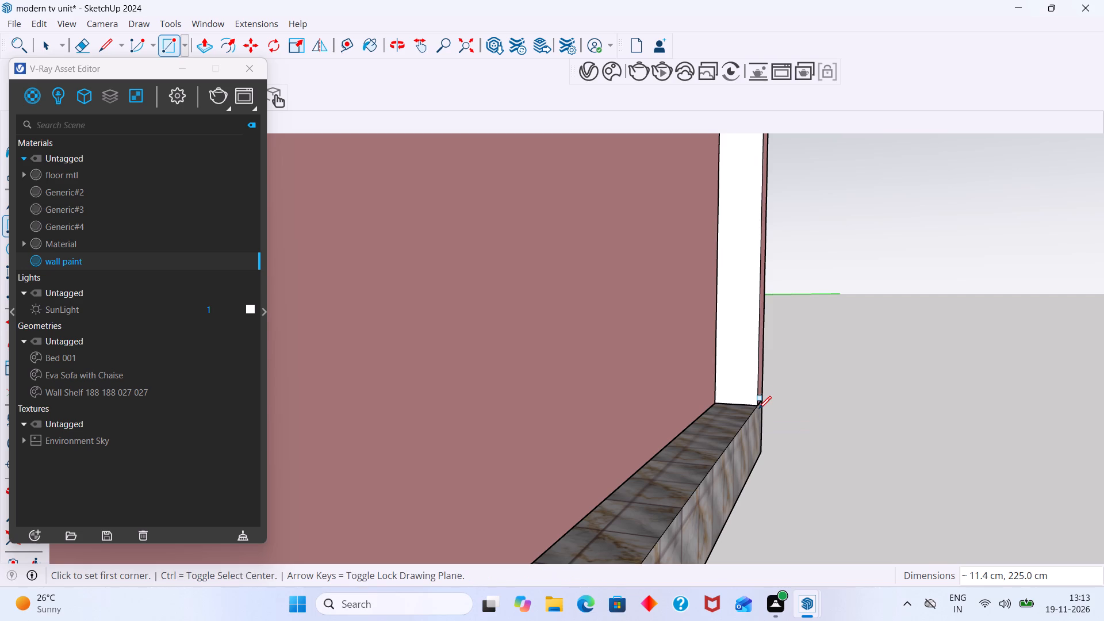
# Push/Pull the new white rectangle along the side wall to the floor slab's front edge to form a solid wall behind the sofa.
pyautogui.scroll(-11, 793, 324)
pyautogui.scroll(6, 776, 313)
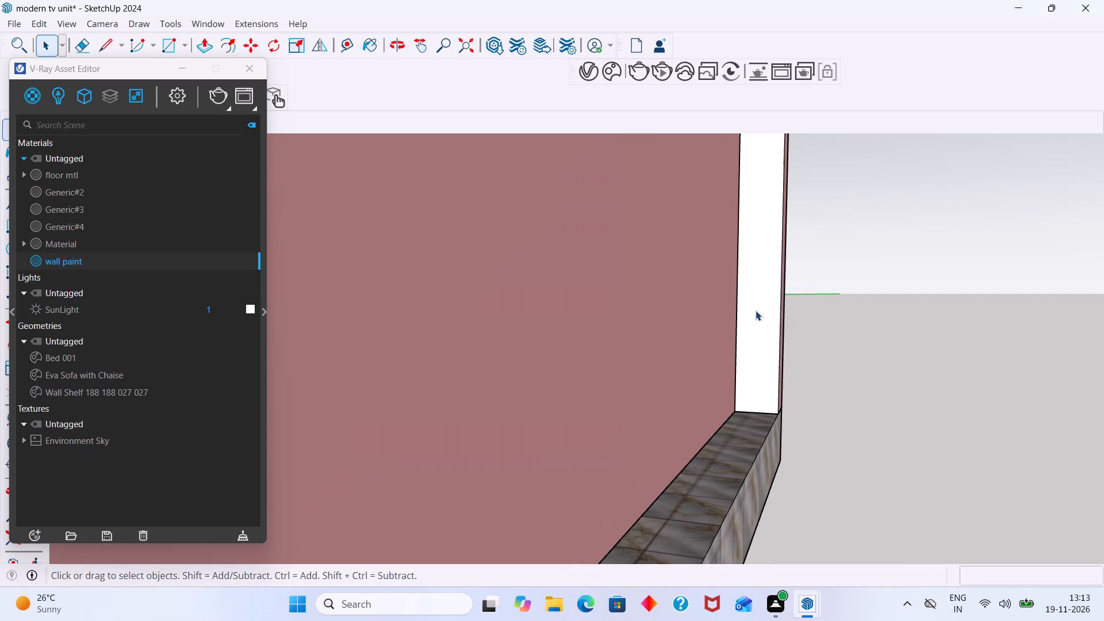
pyautogui.scroll(1, 756, 310)
pyautogui.click(756, 310)
pyautogui.press('p')
pyautogui.click(756, 310)
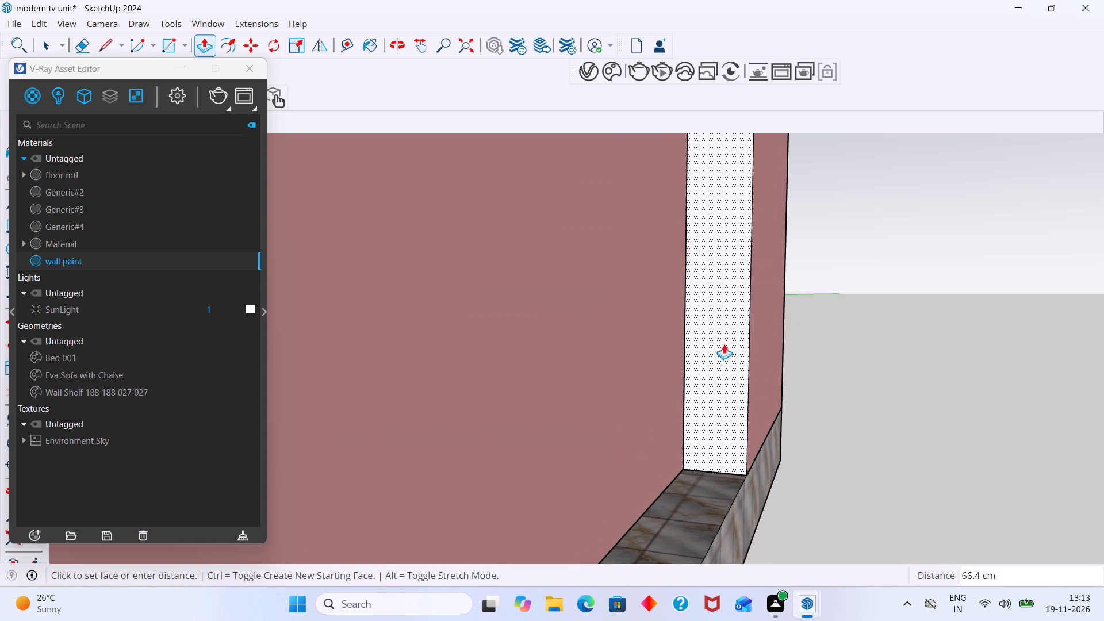
pyautogui.scroll(-20, 645, 412)
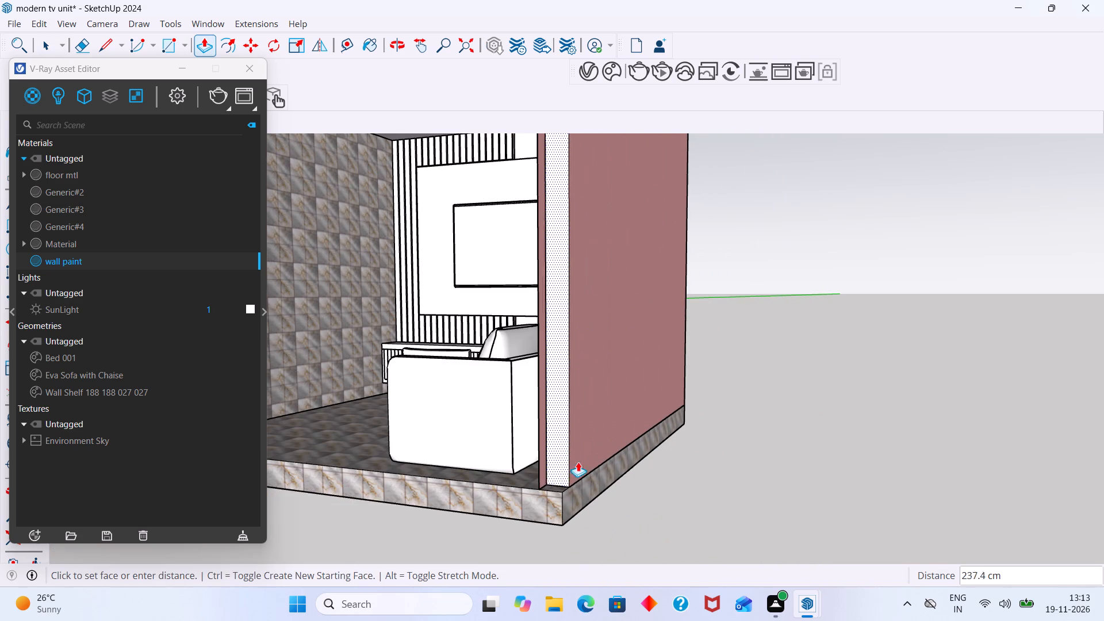
pyautogui.click(563, 492)
pyautogui.press('space')
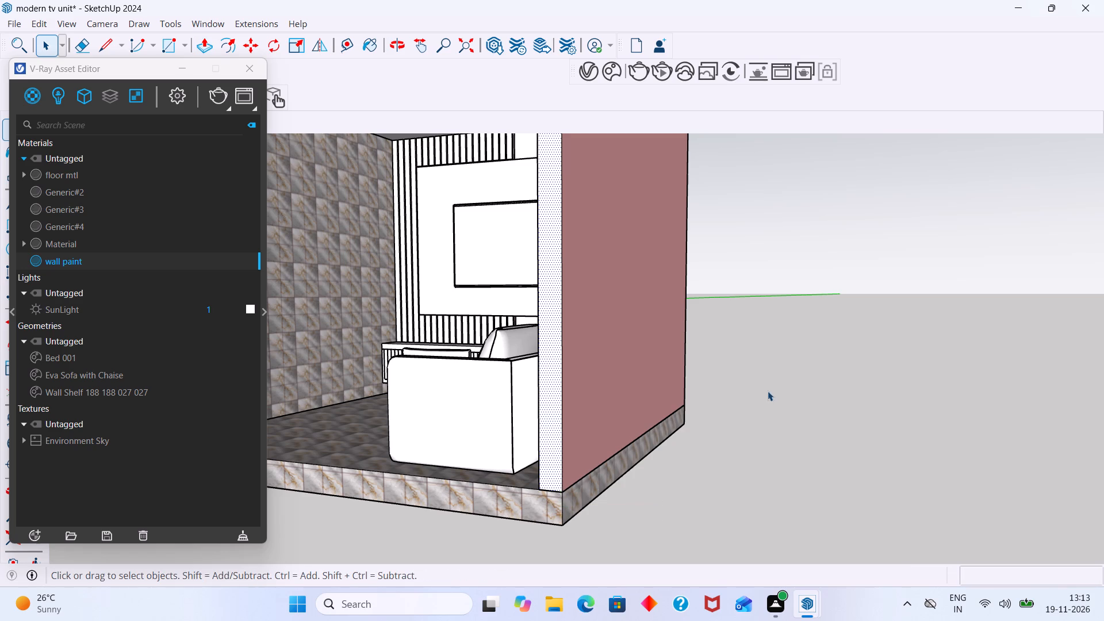
pyautogui.click(768, 391)
pyautogui.scroll(-16, 667, 420)
pyautogui.moveTo(652, 416); pyautogui.dragTo(839, 393, button='middle')
pyautogui.scroll(5, 628, 394)
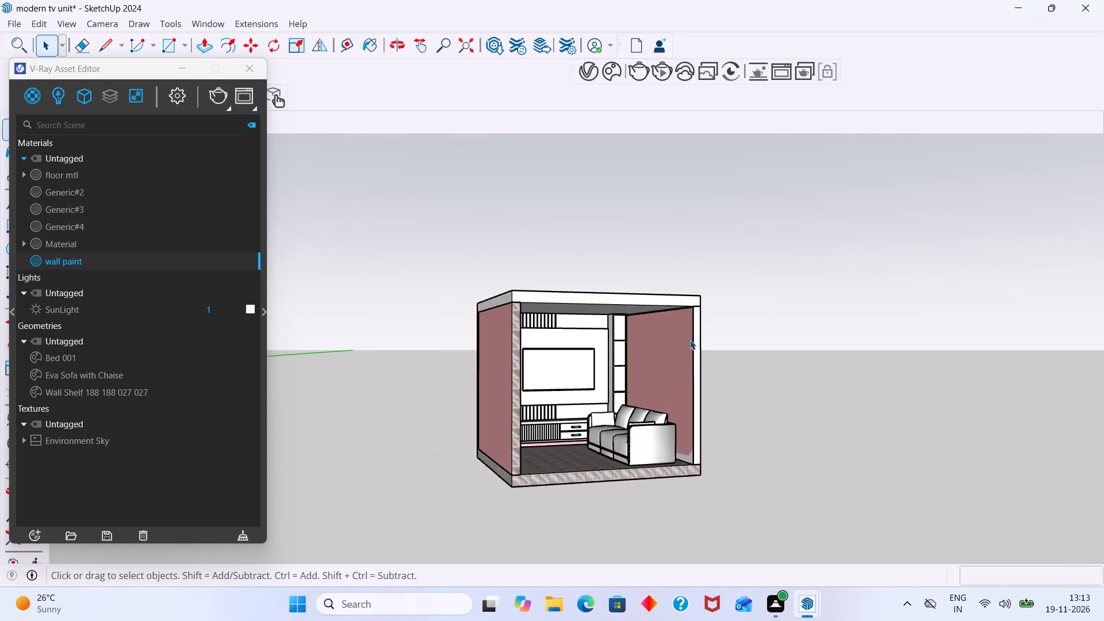
# Delete the inner, front-end and outer faces of the newly built side wall behind the sofa.
pyautogui.scroll(8, 690, 340)
pyautogui.click(683, 338)
pyautogui.press('Delete')
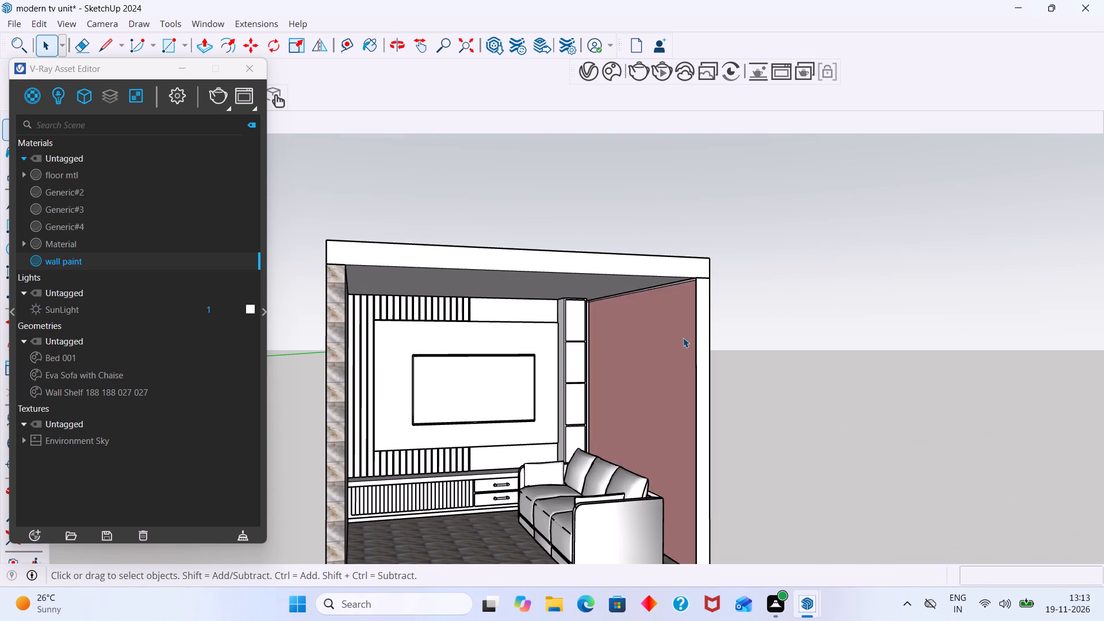
pyautogui.scroll(-4, 686, 335)
pyautogui.scroll(2, 630, 343)
pyautogui.moveTo(656, 352); pyautogui.dragTo(708, 359, button='middle')
pyautogui.scroll(19, 626, 325)
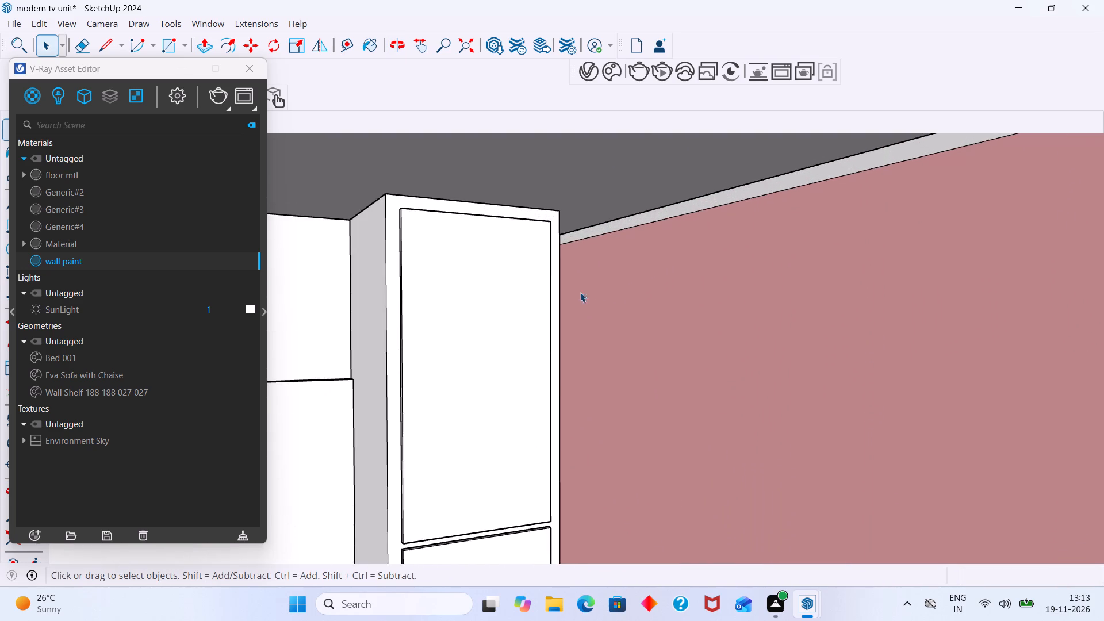
pyautogui.moveTo(615, 292); pyautogui.dragTo(557, 310, button='middle')
pyautogui.scroll(-11, 570, 304)
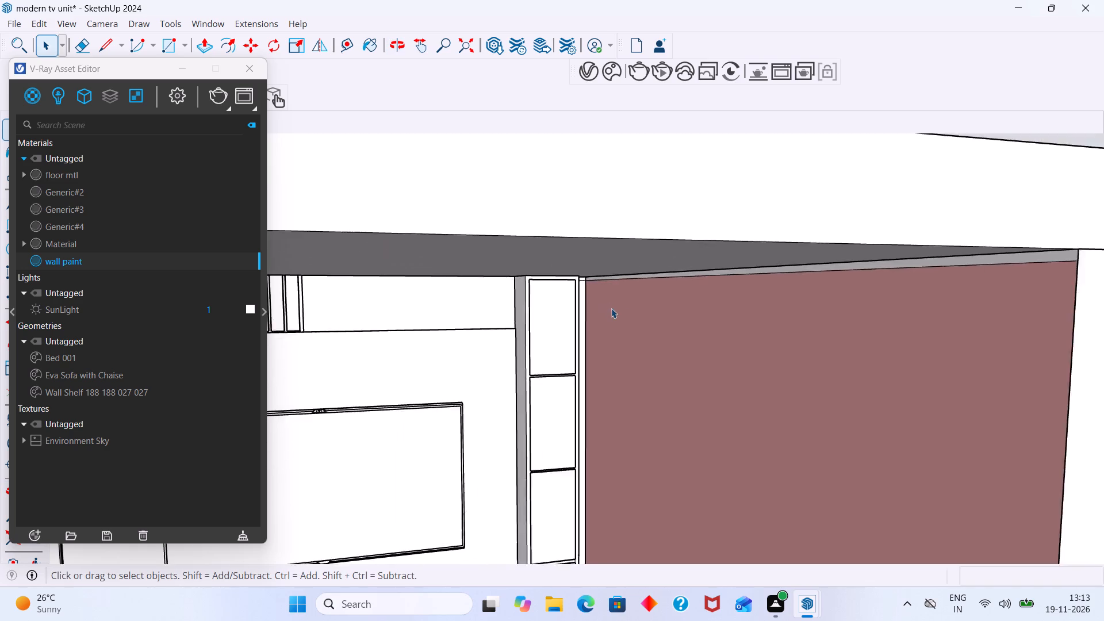
pyautogui.scroll(-14, 611, 308)
pyautogui.moveTo(697, 351); pyautogui.dragTo(635, 355, button='middle')
pyautogui.moveTo(514, 419); pyautogui.dragTo(301, 465, button='middle')
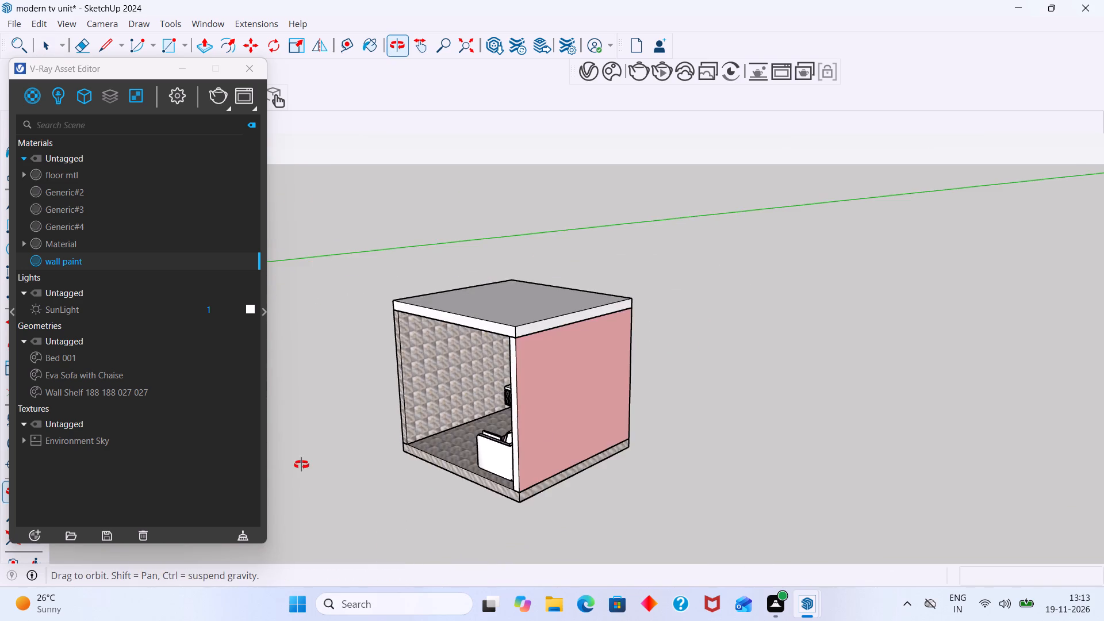
pyautogui.moveTo(301, 465); pyautogui.dragTo(313, 462, button='middle')
pyautogui.scroll(10, 515, 425)
pyautogui.click(528, 398)
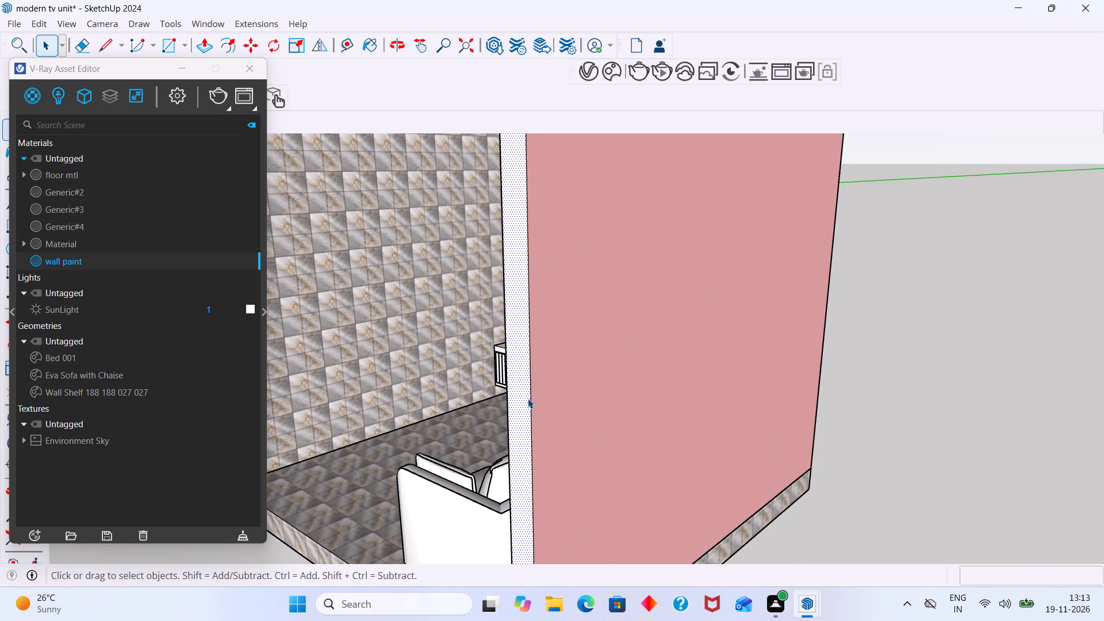
pyautogui.press('Delete')
pyautogui.click(546, 402)
pyautogui.press('Delete')
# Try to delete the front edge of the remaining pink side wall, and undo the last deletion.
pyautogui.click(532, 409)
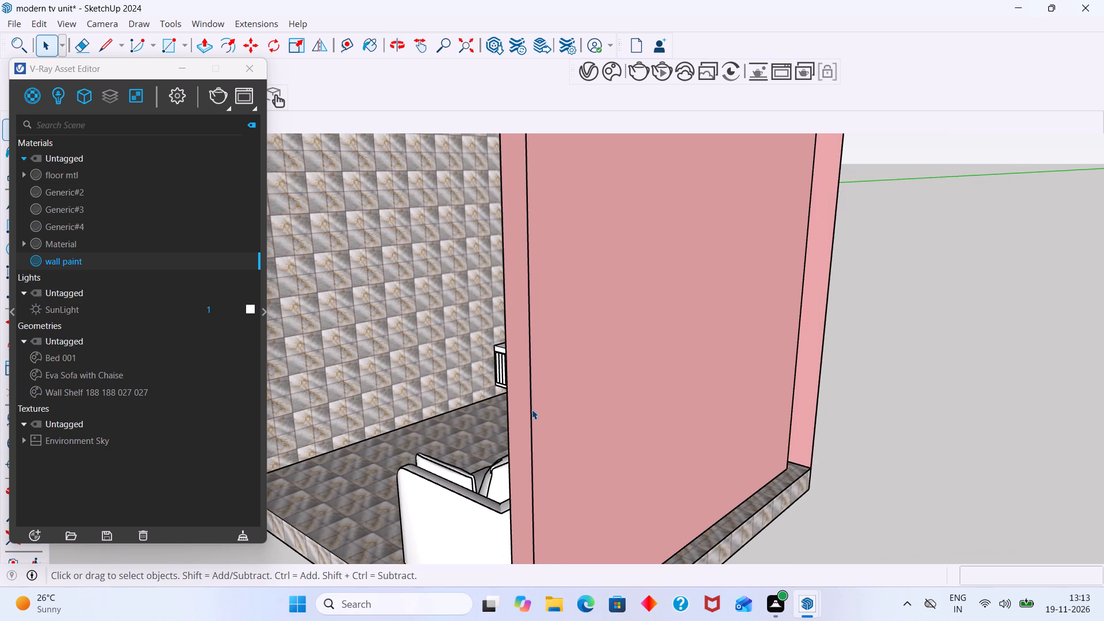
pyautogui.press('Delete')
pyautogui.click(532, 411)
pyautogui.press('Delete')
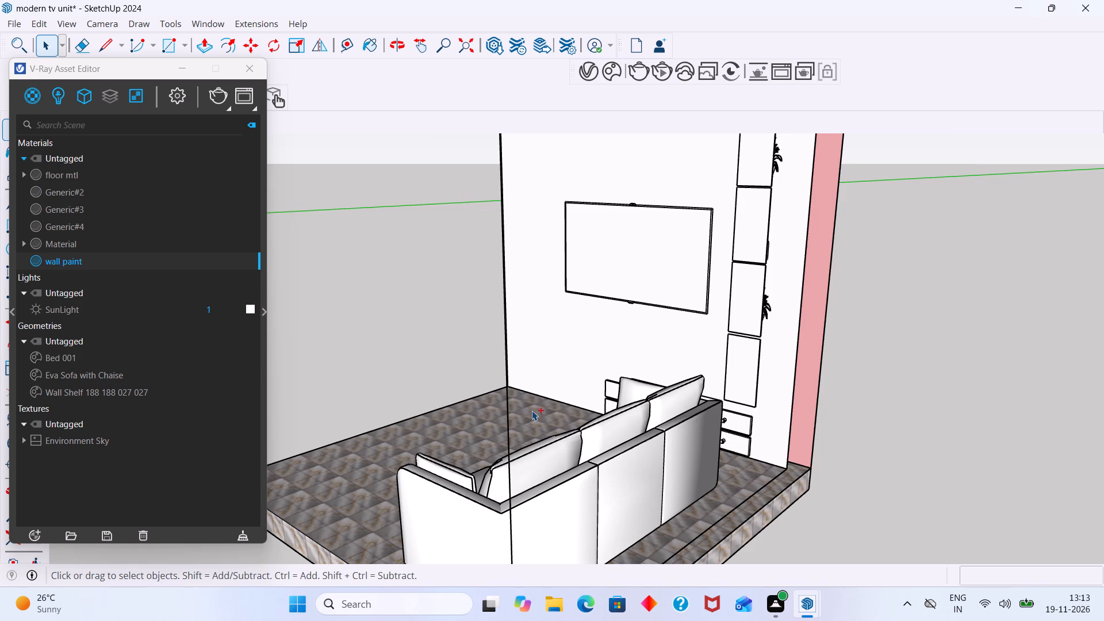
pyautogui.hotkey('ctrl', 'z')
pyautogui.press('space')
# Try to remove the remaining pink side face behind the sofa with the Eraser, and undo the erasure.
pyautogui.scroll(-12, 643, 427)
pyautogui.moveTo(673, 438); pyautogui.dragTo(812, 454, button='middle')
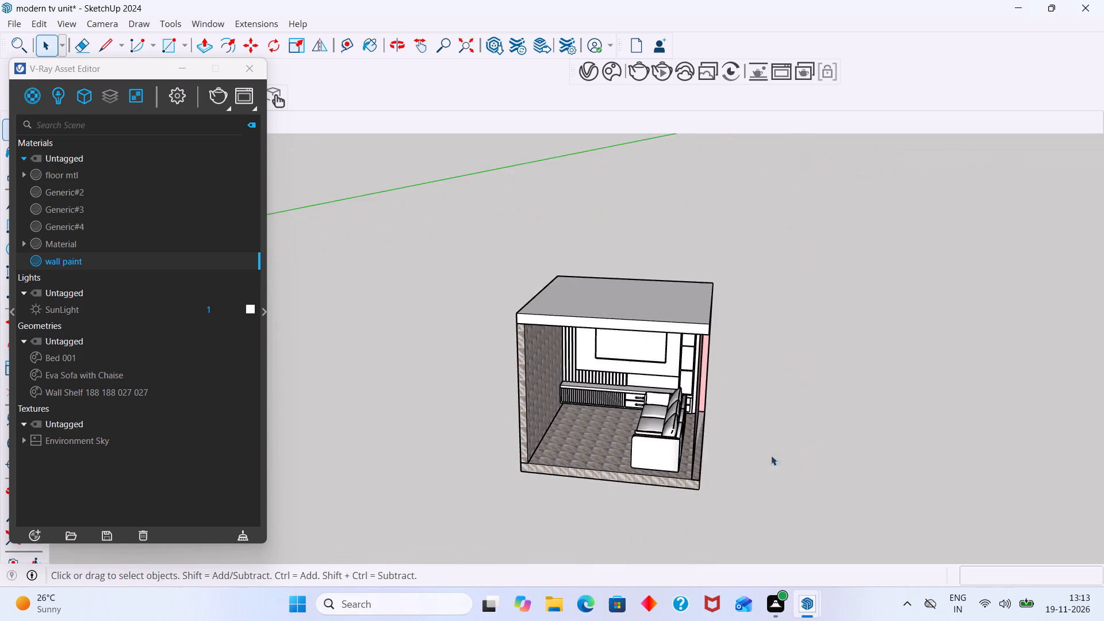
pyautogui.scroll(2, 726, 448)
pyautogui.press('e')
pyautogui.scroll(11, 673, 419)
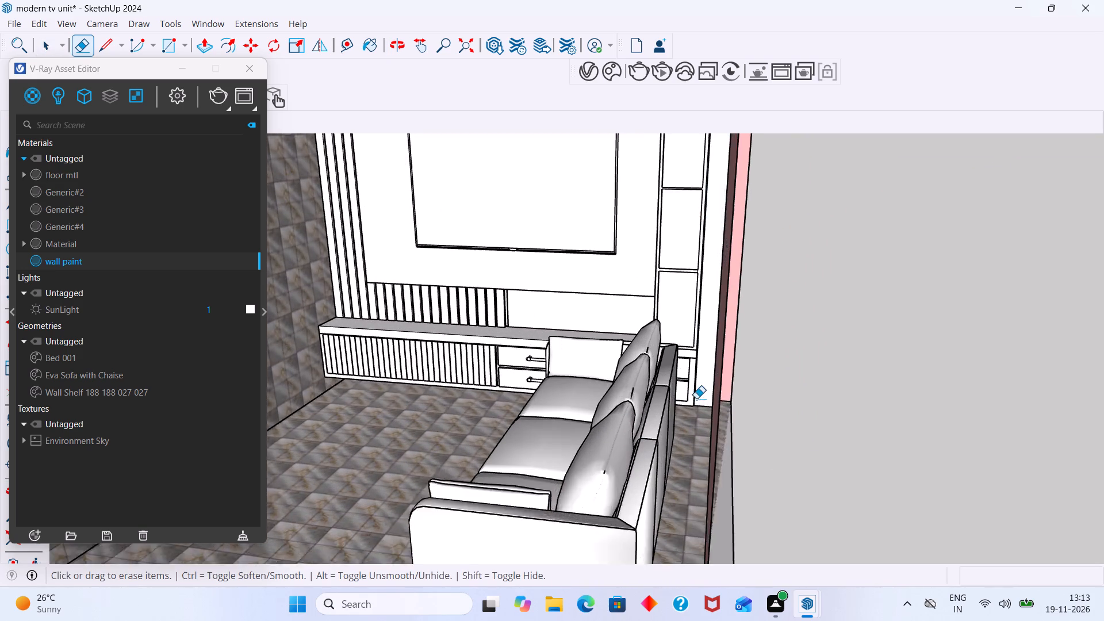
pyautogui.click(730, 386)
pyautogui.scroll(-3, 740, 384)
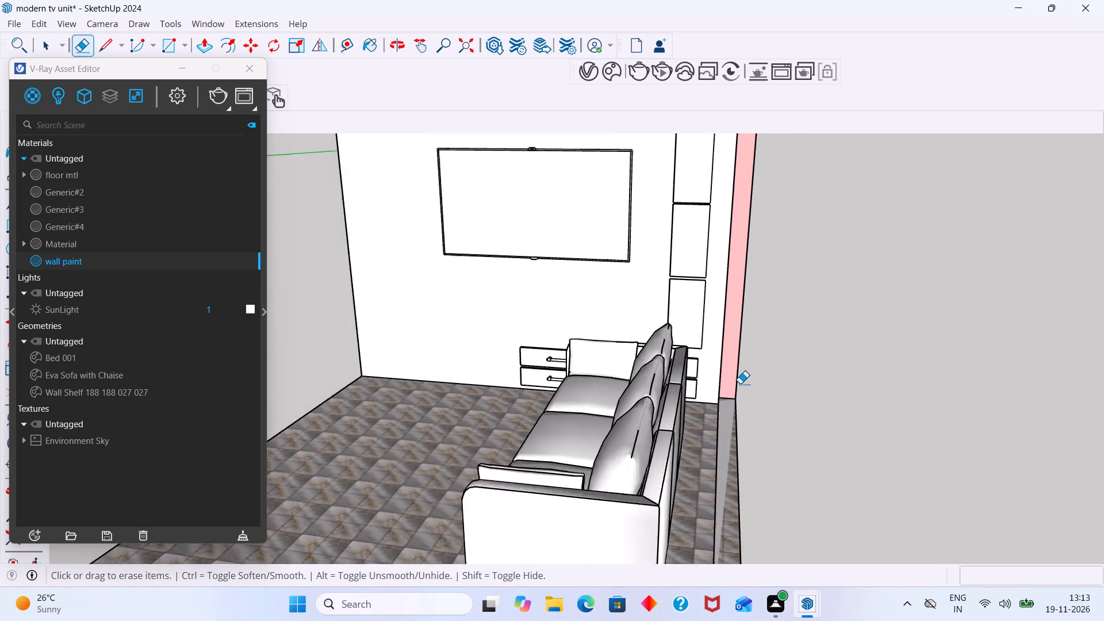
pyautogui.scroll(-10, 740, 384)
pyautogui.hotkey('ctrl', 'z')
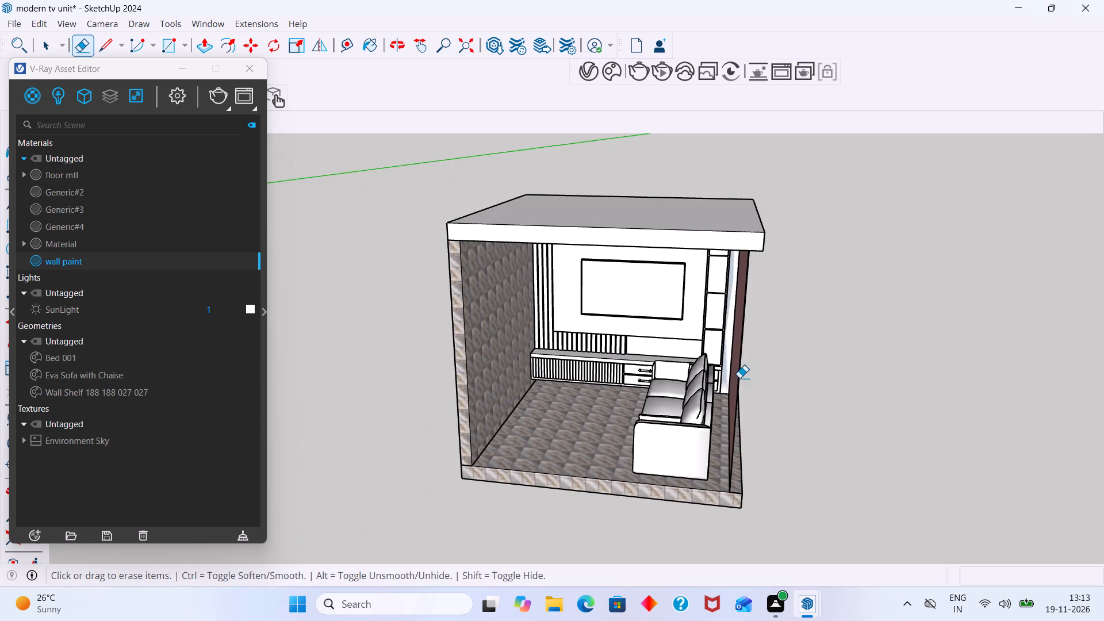
# Open the room group, delete the front edge of the pink side face behind the sofa, and close the group.
pyautogui.scroll(8, 734, 370)
pyautogui.moveTo(747, 379); pyautogui.dragTo(703, 377, button='middle')
pyautogui.press('space')
pyautogui.click(645, 369)
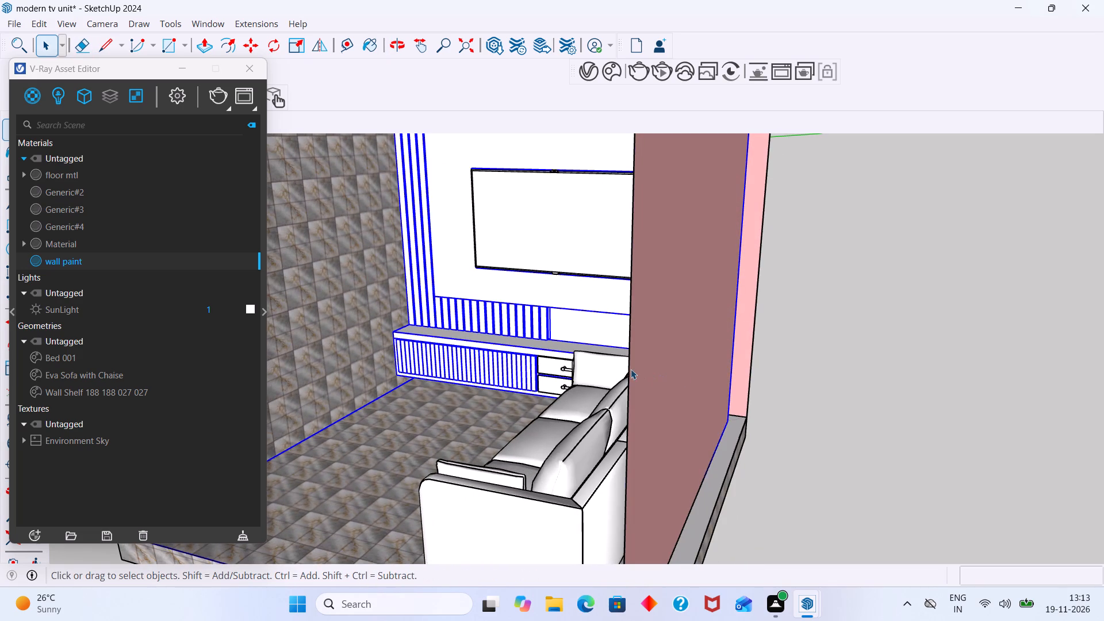
pyautogui.click(631, 369)
pyautogui.click(631, 374)
pyautogui.click(647, 384)
pyautogui.doubleClick(642, 388)
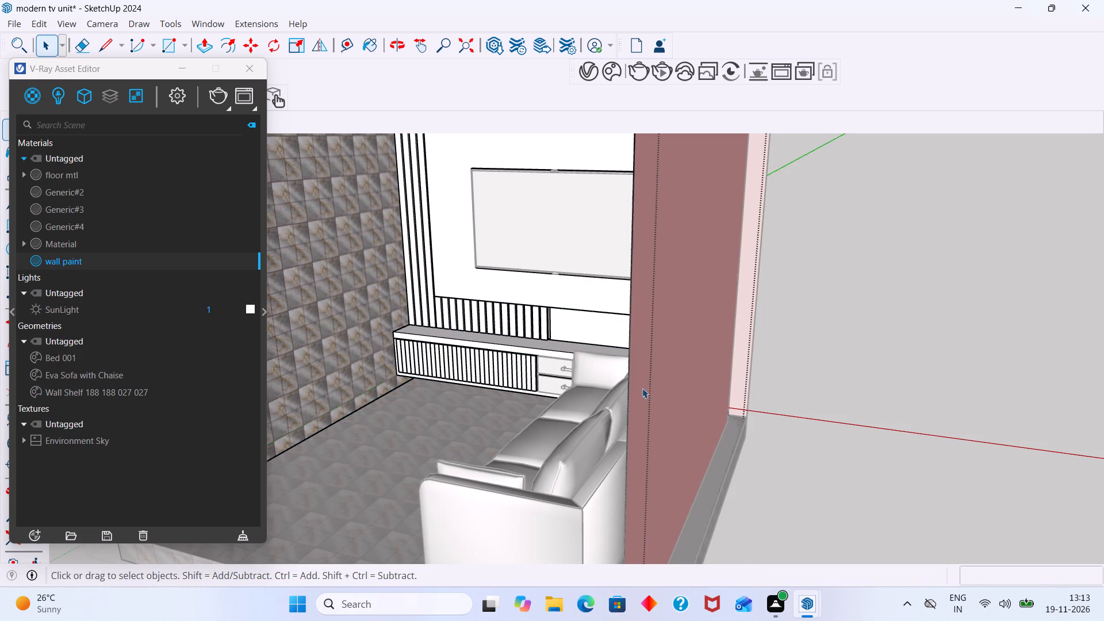
pyautogui.click(630, 405)
pyautogui.press('Delete')
pyautogui.scroll(-3, 658, 395)
pyautogui.click(793, 337)
# Delete the leftover vertical edge in front of the sofa inside the room group, and close the group.
pyautogui.scroll(7, 626, 380)
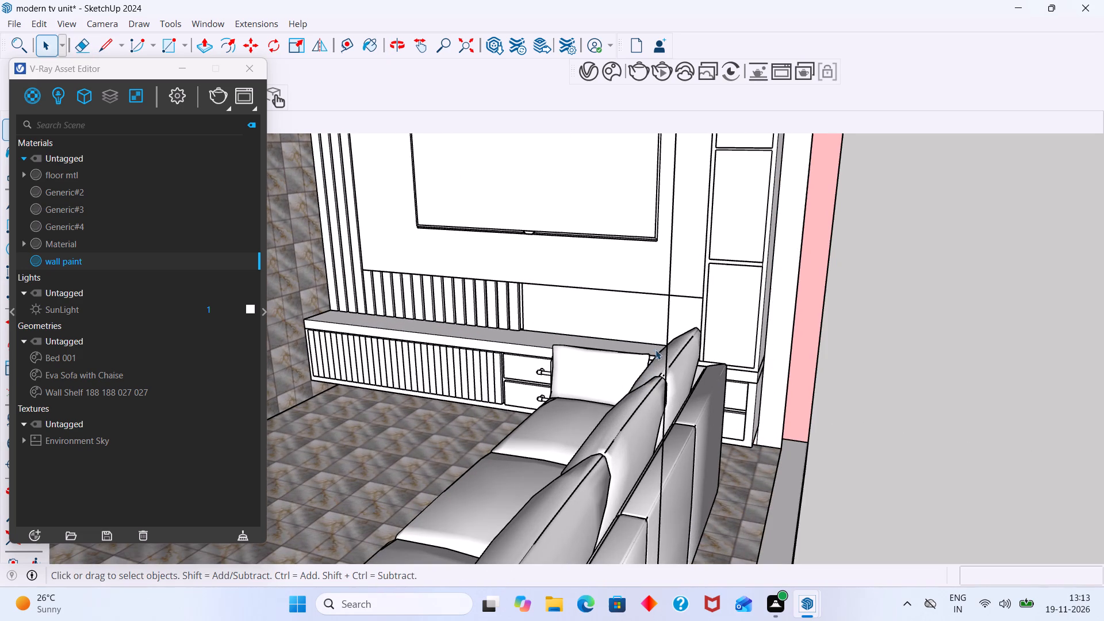
pyautogui.click(667, 346)
pyautogui.press('Delete')
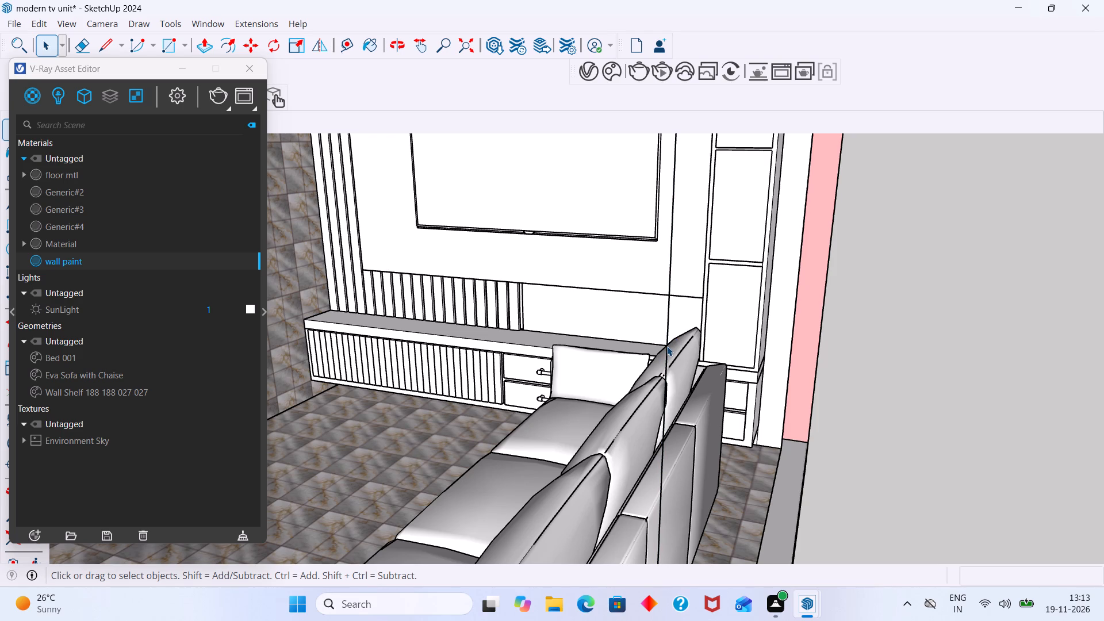
pyautogui.press('Delete')
pyautogui.doubleClick(667, 346)
pyautogui.click(667, 346)
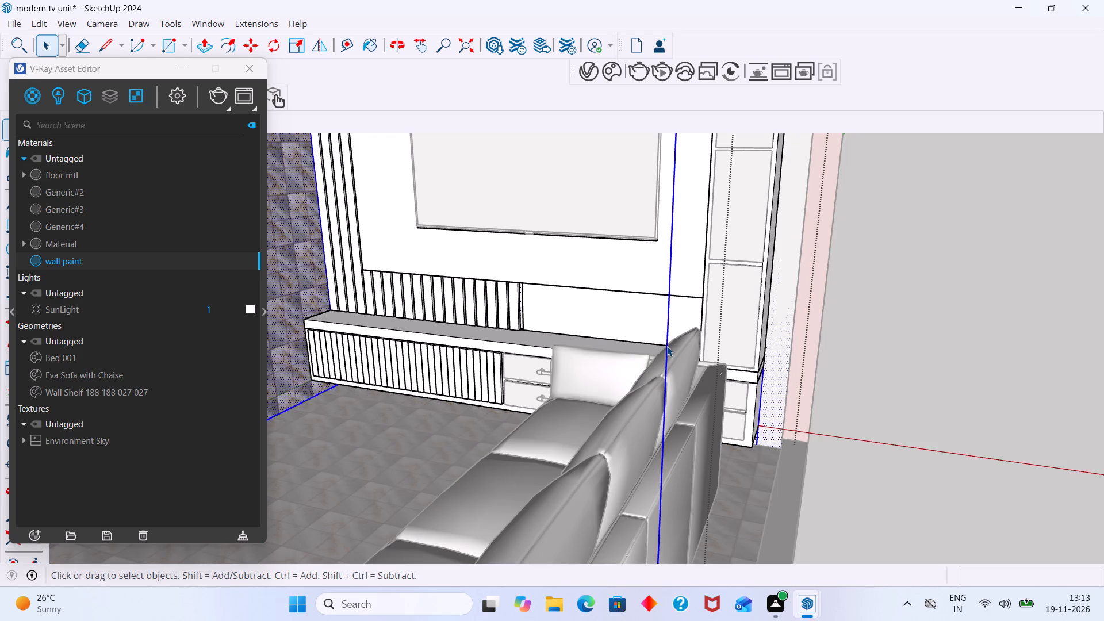
pyautogui.tripleClick(667, 346)
pyautogui.click(667, 346)
pyautogui.doubleClick(667, 356)
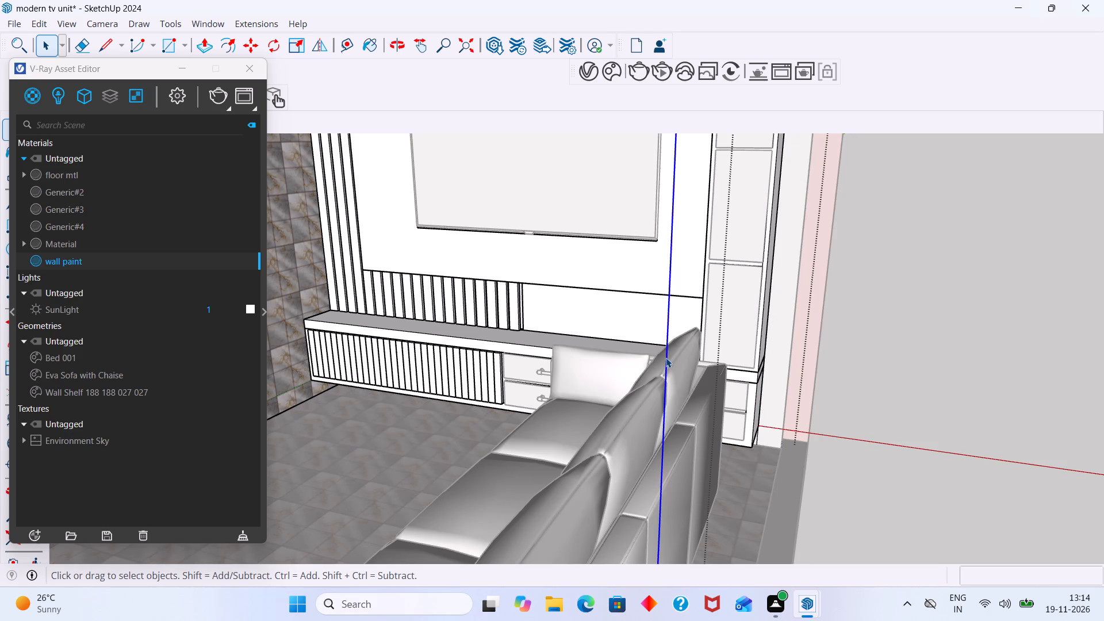
pyautogui.press('Delete')
pyautogui.scroll(1, 669, 355)
pyautogui.scroll(-14, 669, 355)
pyautogui.click(818, 339)
# Push/Pull the rear wall's inner face beside the tall shelf unit by about 0.6 cm.
pyautogui.moveTo(759, 330); pyautogui.dragTo(582, 329, button='middle')
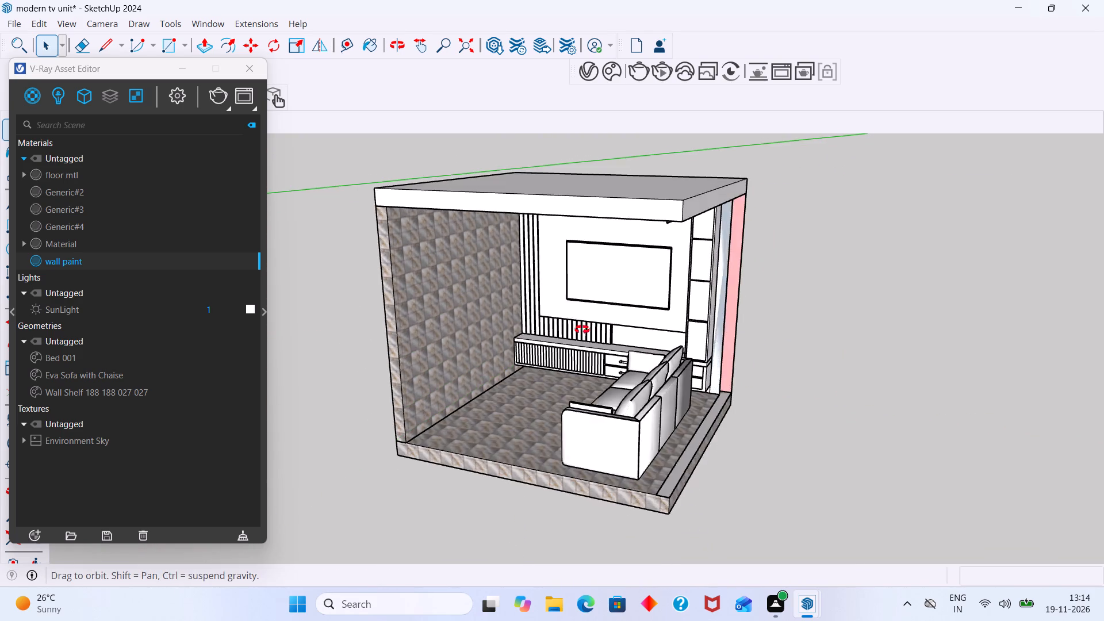
pyautogui.moveTo(582, 329); pyautogui.dragTo(451, 301, button='middle')
pyautogui.scroll(8, 710, 203)
pyautogui.moveTo(645, 274); pyautogui.dragTo(851, 285, button='middle')
pyautogui.scroll(-12, 806, 274)
pyautogui.moveTo(785, 383); pyautogui.dragTo(815, 389, button='middle')
pyautogui.scroll(9, 773, 413)
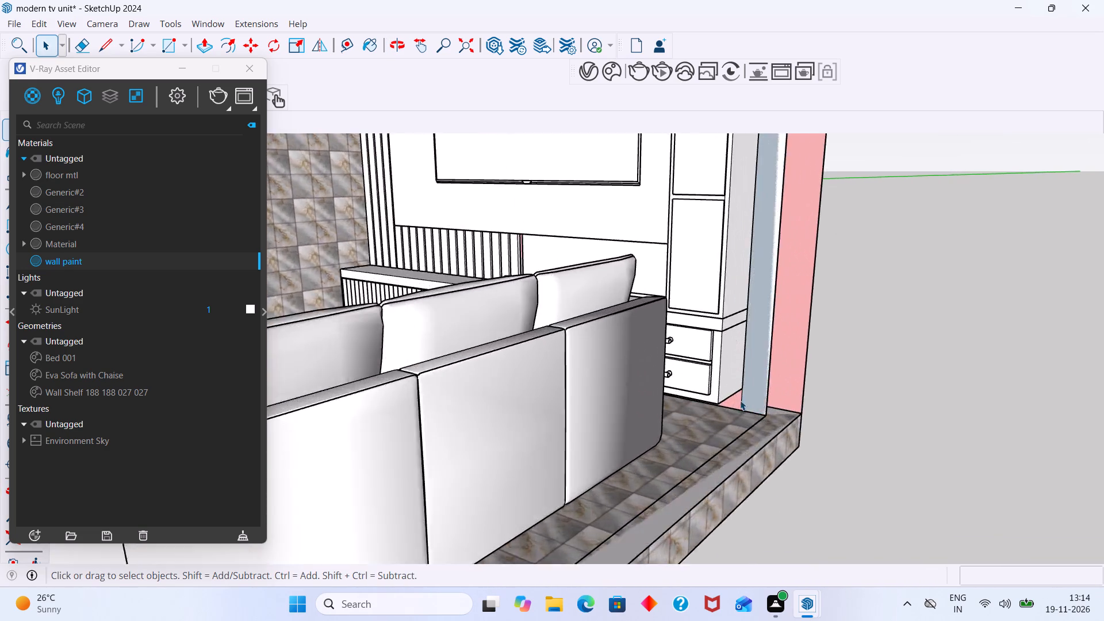
pyautogui.scroll(15, 740, 400)
pyautogui.moveTo(762, 395); pyautogui.dragTo(748, 293, button='middle')
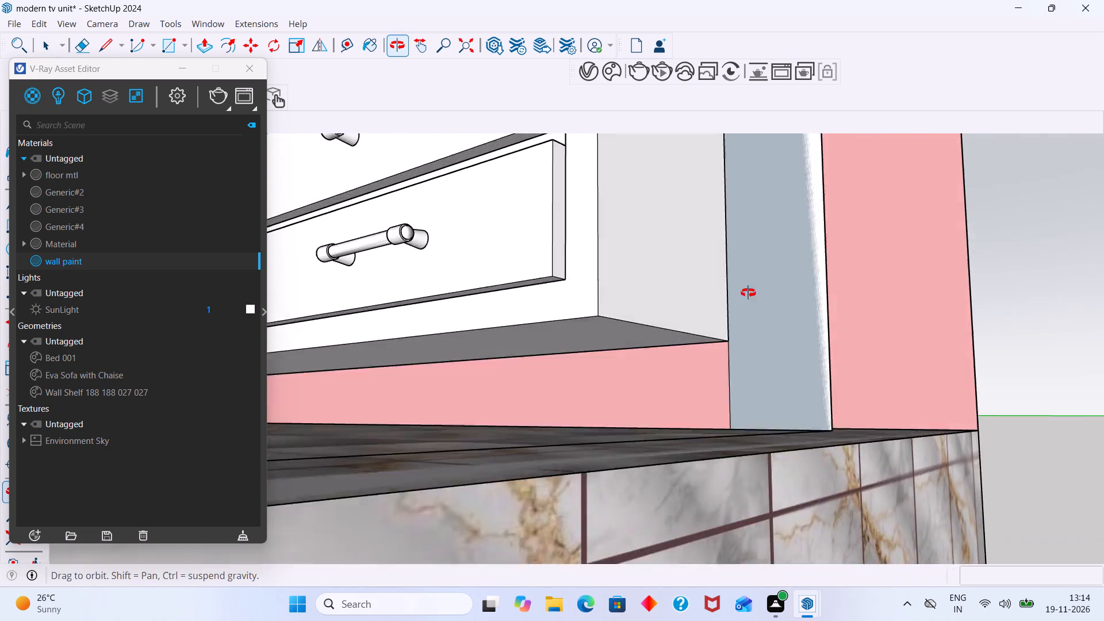
pyautogui.moveTo(748, 293); pyautogui.dragTo(733, 348, button='middle')
pyautogui.scroll(-20, 741, 338)
pyautogui.scroll(-7, 741, 338)
pyautogui.moveTo(757, 332); pyautogui.dragTo(827, 440, button='middle')
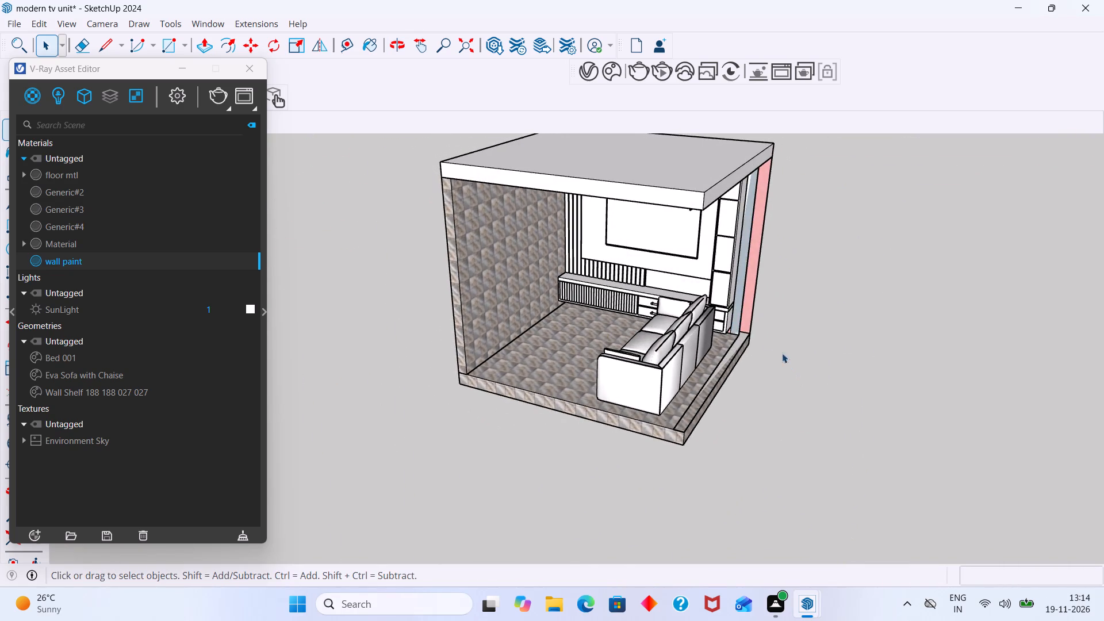
pyautogui.scroll(17, 765, 335)
pyautogui.click(732, 294)
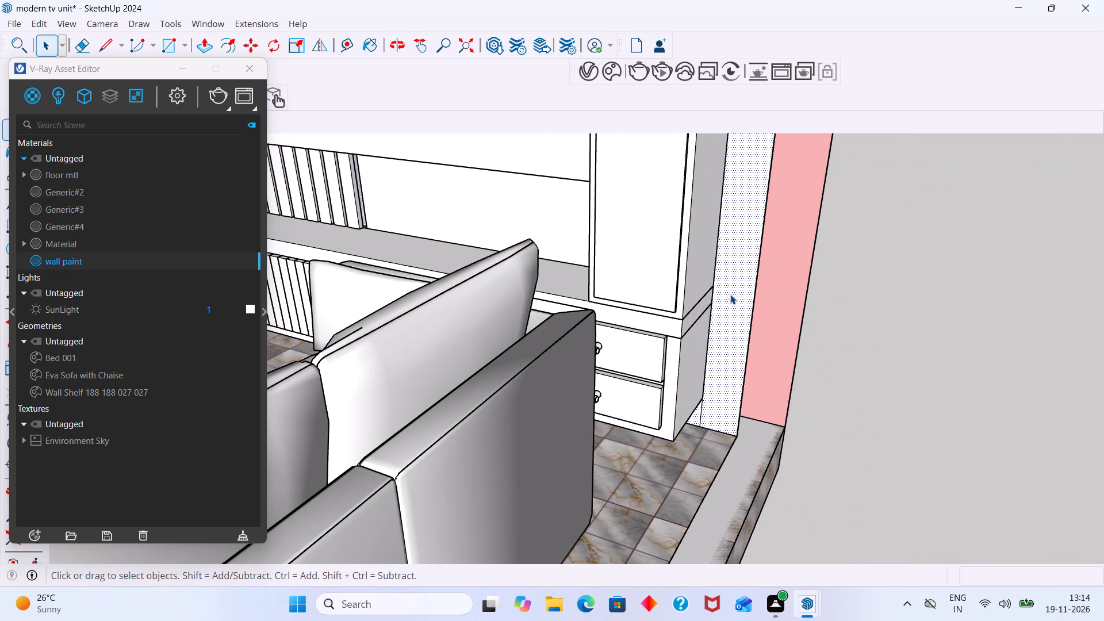
pyautogui.press('p')
pyautogui.click(730, 294)
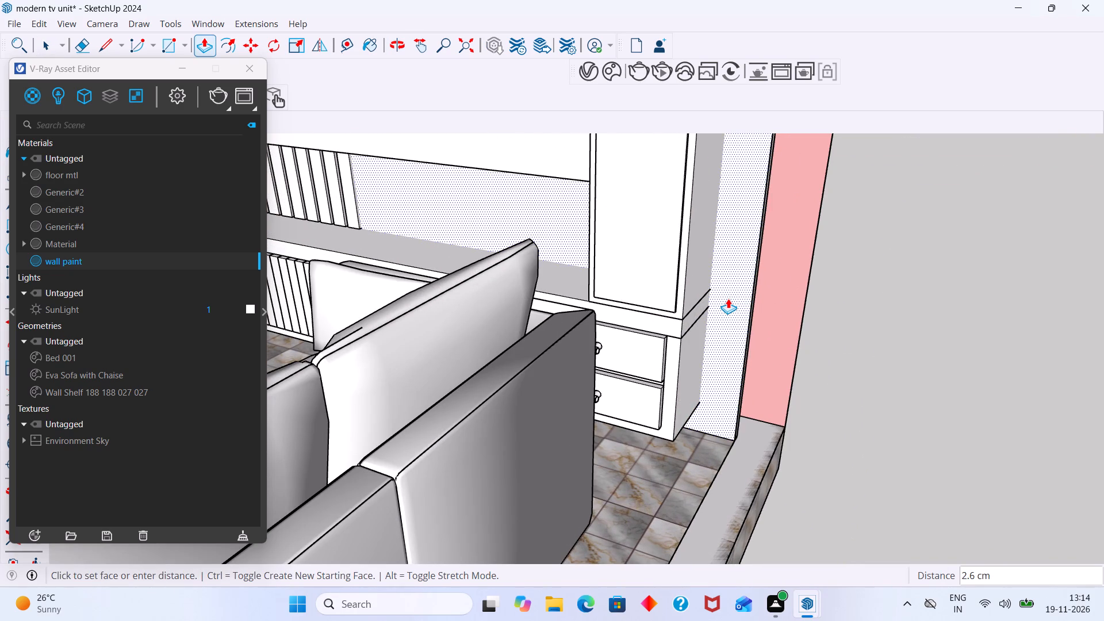
pyautogui.click(730, 296)
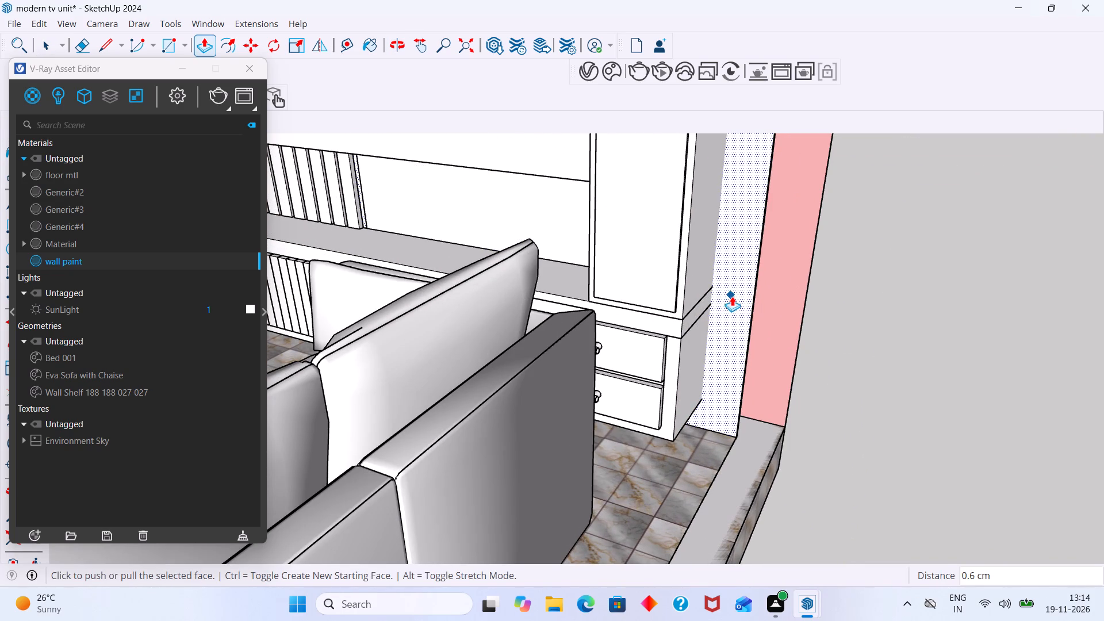
pyautogui.press('space')
pyautogui.click(977, 347)
# Push/Pull the floor slab's edge strip behind the sofa up 225 cm to the ceiling to form the side wall.
pyautogui.scroll(-13, 898, 365)
pyautogui.moveTo(850, 379); pyautogui.dragTo(846, 381, button='middle')
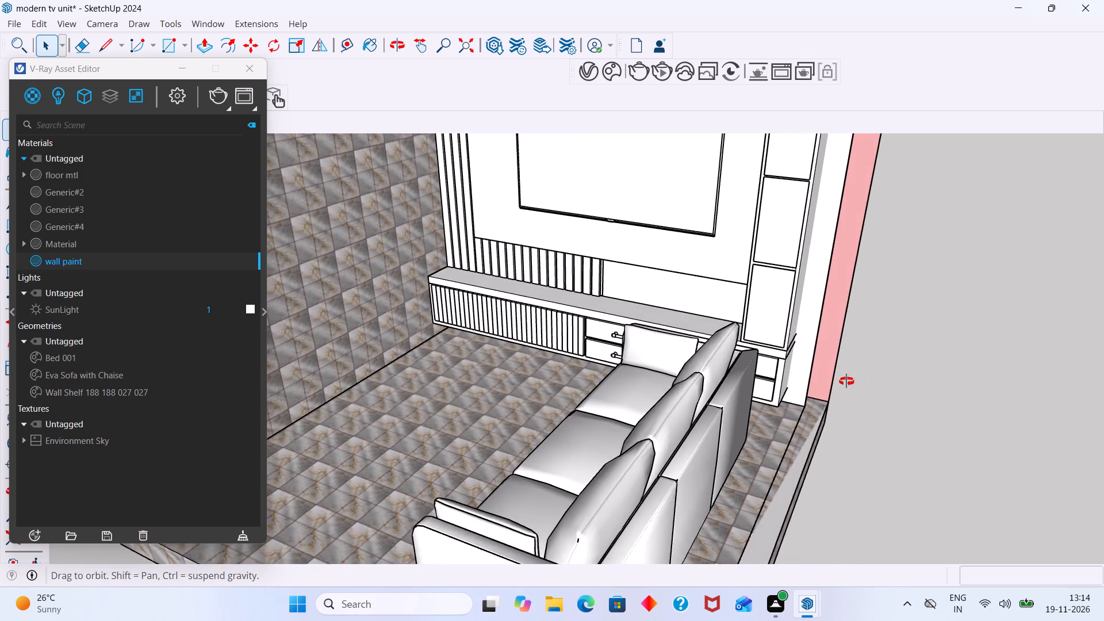
pyautogui.moveTo(846, 381); pyautogui.dragTo(744, 304, button='middle')
pyautogui.moveTo(805, 504); pyautogui.dragTo(876, 555, button='middle')
pyautogui.scroll(3, 774, 466)
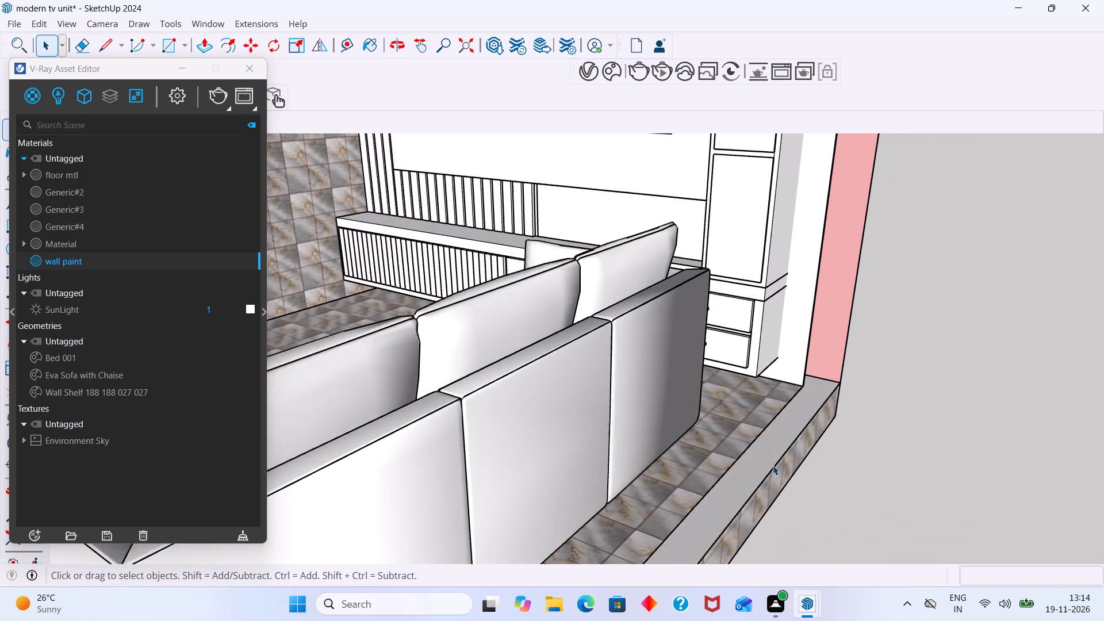
pyautogui.scroll(7, 773, 465)
pyautogui.click(754, 462)
pyautogui.press('p')
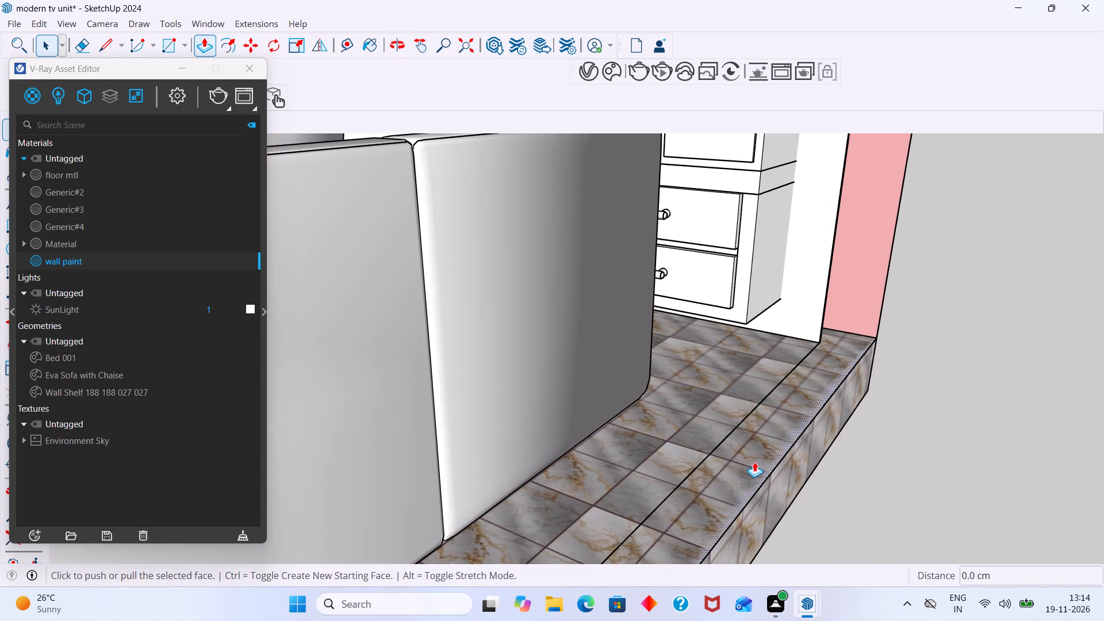
pyautogui.click(754, 462)
pyautogui.scroll(-16, 747, 405)
pyautogui.scroll(-3, 742, 299)
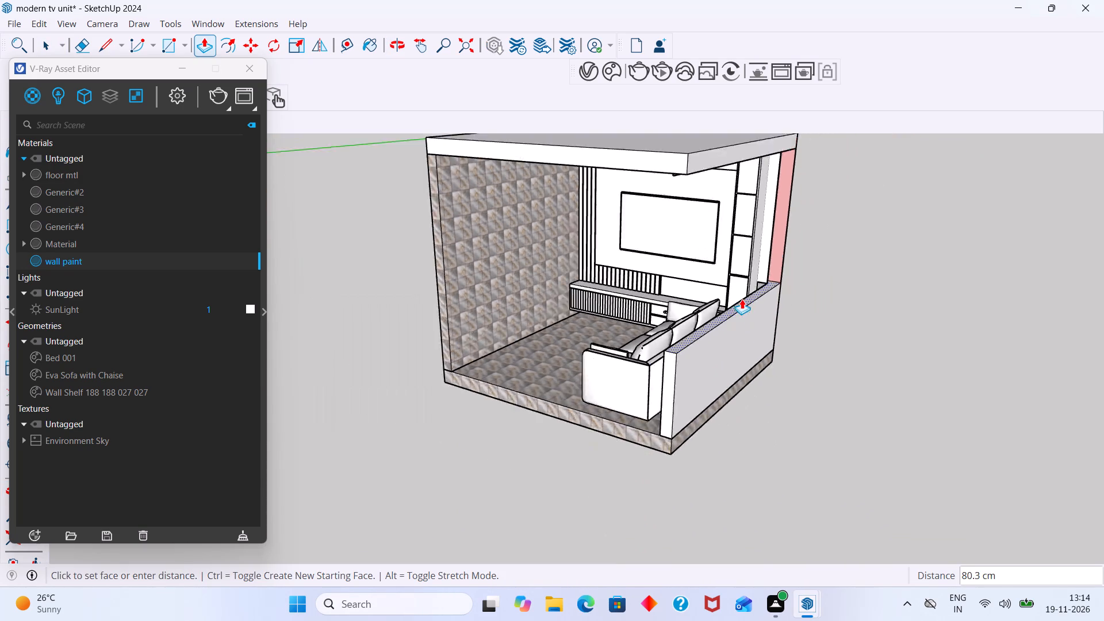
pyautogui.scroll(-12, 742, 299)
pyautogui.scroll(14, 727, 257)
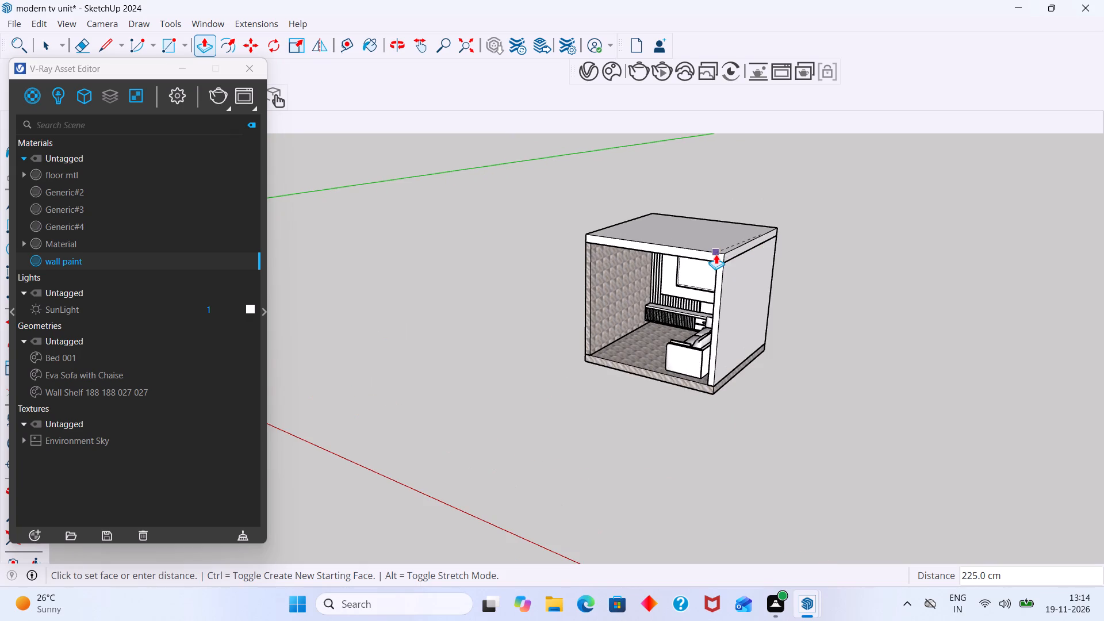
pyautogui.click(726, 258)
pyautogui.press('space')
pyautogui.click(844, 296)
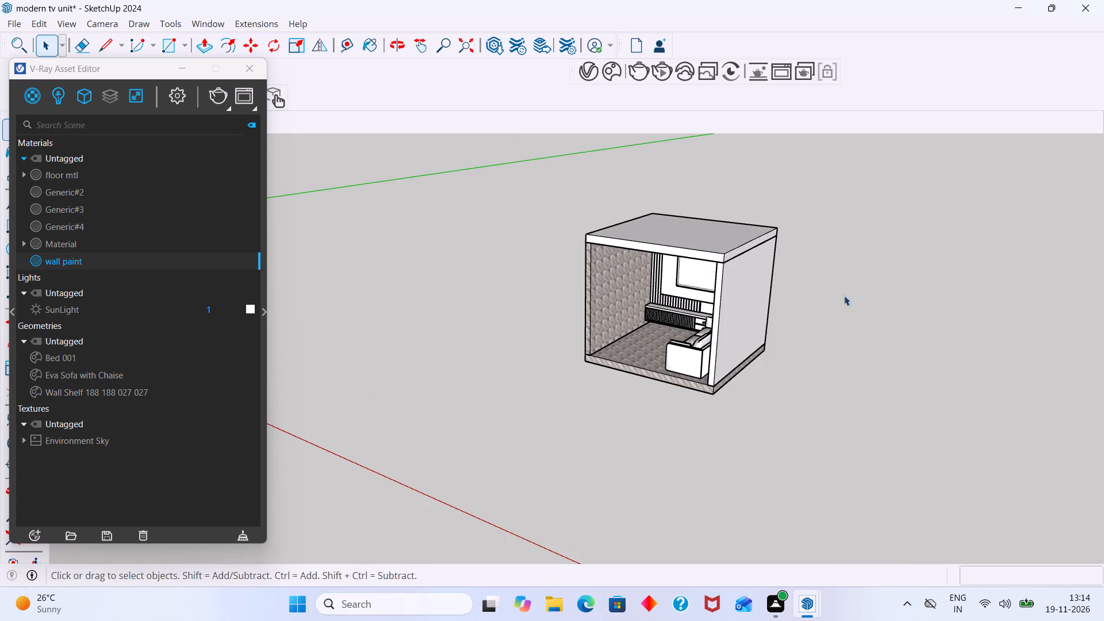
# Examine the outer rear corner where the new side wall meets the pink rear wall, from ceiling to floor slab.
pyautogui.moveTo(764, 285); pyautogui.dragTo(220, 275, button='middle')
pyautogui.scroll(3, 470, 300)
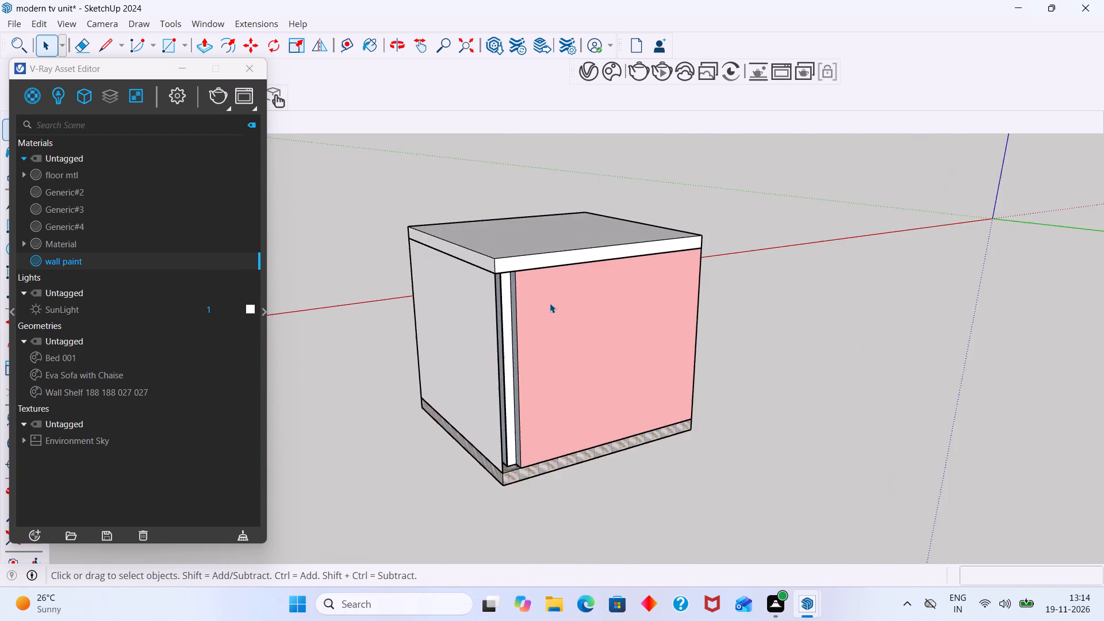
pyautogui.scroll(11, 550, 303)
pyautogui.moveTo(520, 294); pyautogui.dragTo(588, 308, button='middle')
pyautogui.scroll(-3, 588, 310)
pyautogui.moveTo(584, 316); pyautogui.dragTo(578, 305, button='middle')
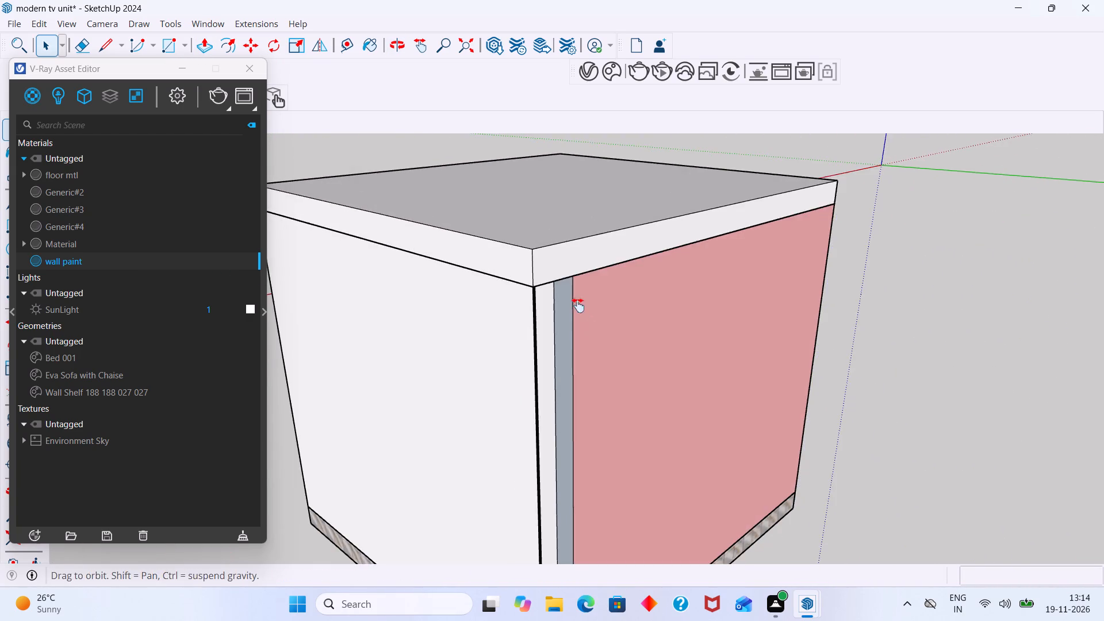
pyautogui.moveTo(578, 305); pyautogui.dragTo(559, 191, button='middle')
pyautogui.scroll(-3, 563, 312)
pyautogui.keyDown('shift'); pyautogui.moveTo(559, 321); pyautogui.dragTo(568, 205, button='middle'); pyautogui.keyUp('shift')
pyautogui.scroll(6, 581, 339)
pyautogui.keyDown('shift'); pyautogui.moveTo(558, 384); pyautogui.dragTo(600, 273, button='middle'); pyautogui.keyUp('shift')
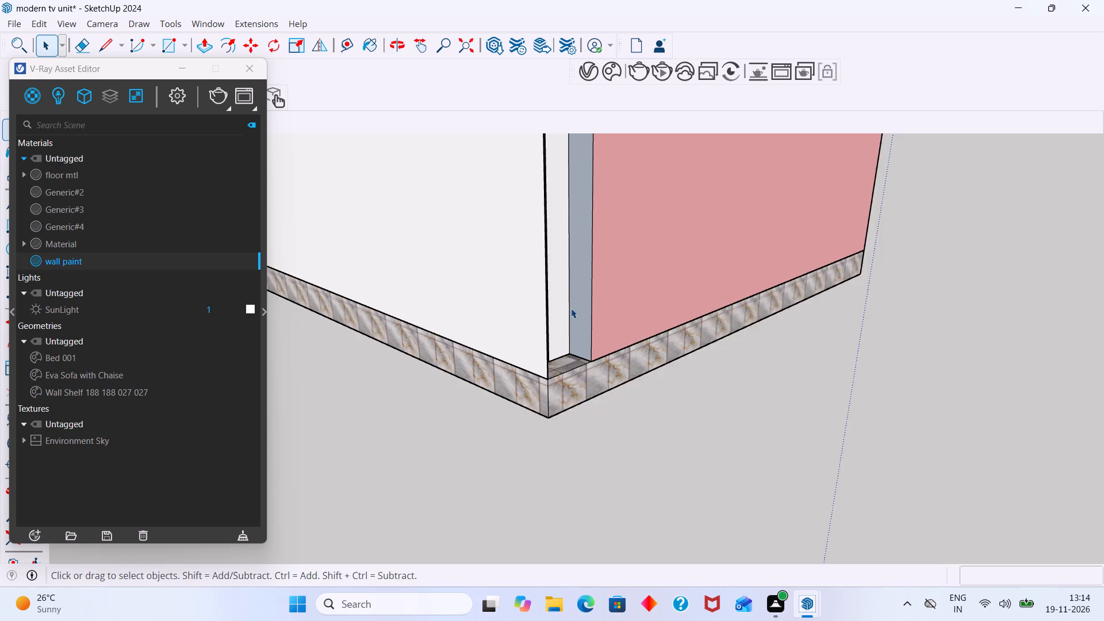
pyautogui.scroll(9, 570, 309)
pyautogui.moveTo(581, 355); pyautogui.dragTo(591, 386, button='middle')
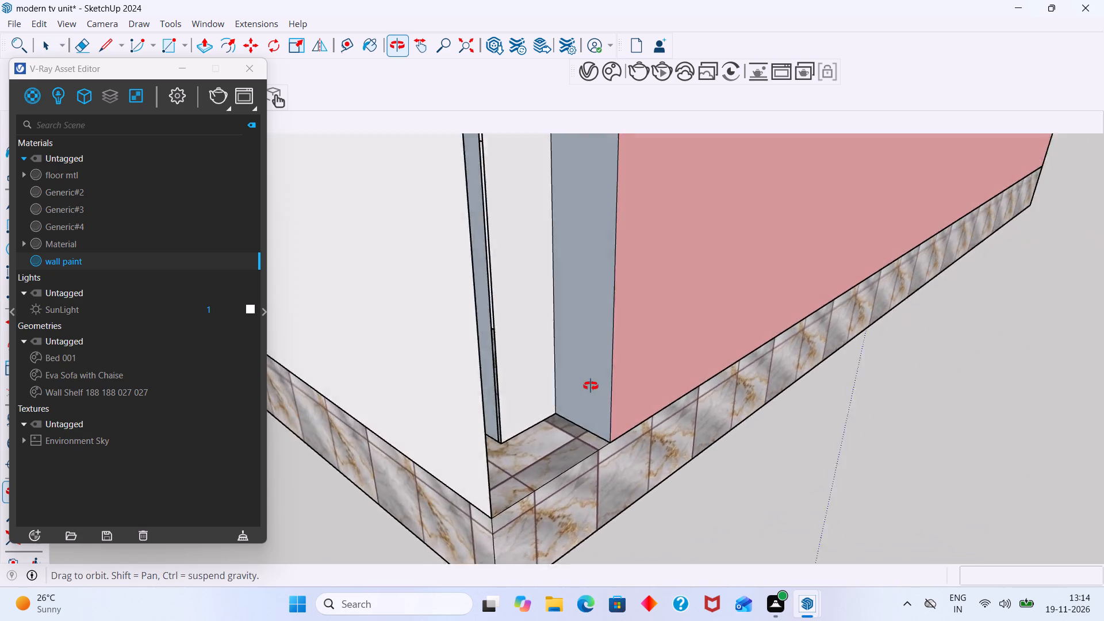
pyautogui.moveTo(591, 386); pyautogui.dragTo(611, 386, button='middle')
pyautogui.scroll(-12, 625, 373)
pyautogui.moveTo(622, 376); pyautogui.dragTo(568, 535, button='middle')
pyautogui.scroll(5, 555, 439)
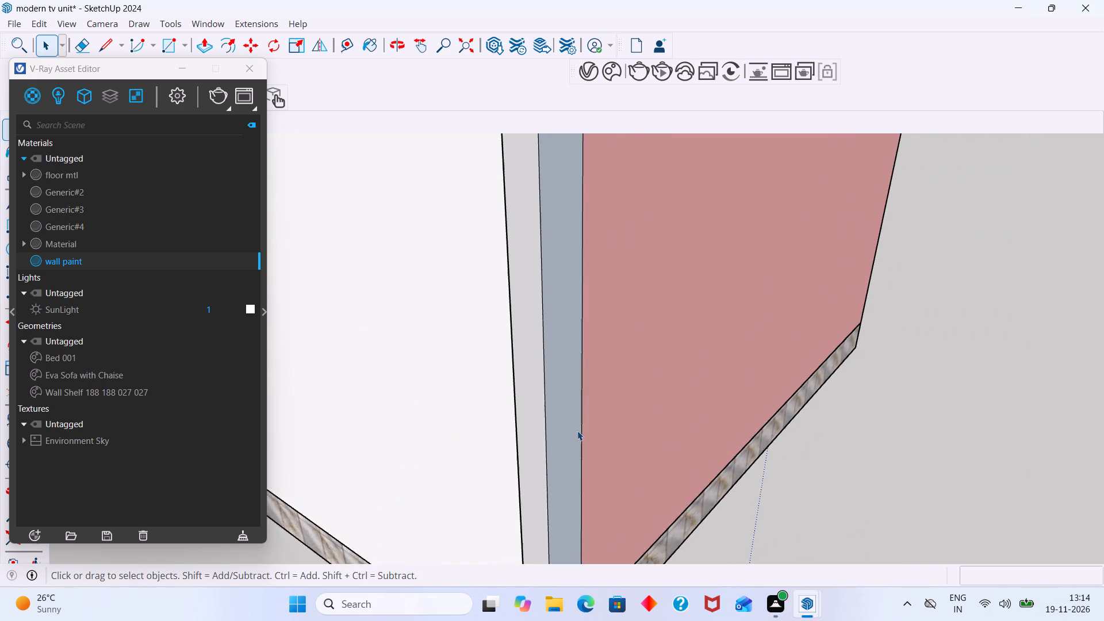
# Reverse the narrow vertical end face of the rear wall at the outer corner and apply the wall paint material to it.
pyautogui.scroll(2, 577, 431)
pyautogui.click(573, 423)
pyautogui.rightClick(573, 422)
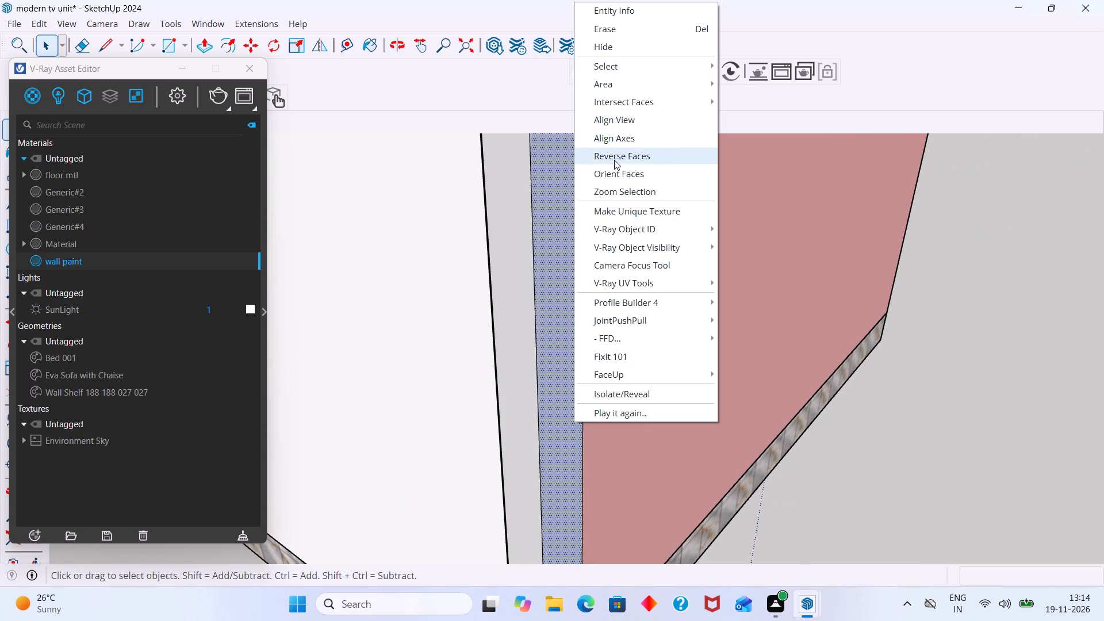
pyautogui.click(614, 160)
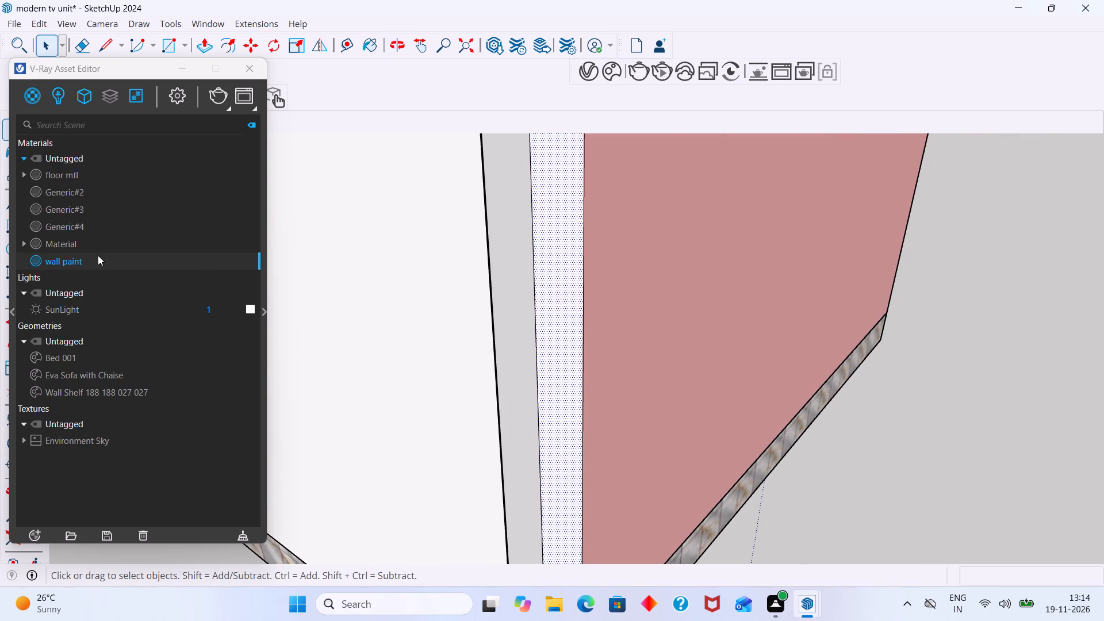
pyautogui.rightClick(98, 255)
pyautogui.click(120, 281)
pyautogui.scroll(-13, 306, 281)
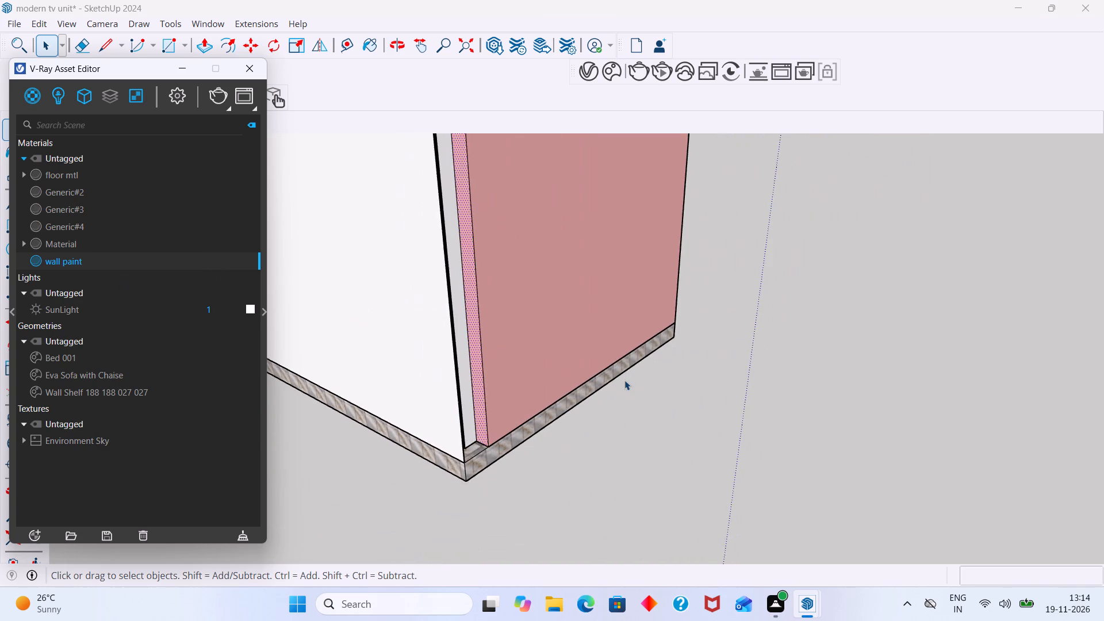
pyautogui.click(626, 380)
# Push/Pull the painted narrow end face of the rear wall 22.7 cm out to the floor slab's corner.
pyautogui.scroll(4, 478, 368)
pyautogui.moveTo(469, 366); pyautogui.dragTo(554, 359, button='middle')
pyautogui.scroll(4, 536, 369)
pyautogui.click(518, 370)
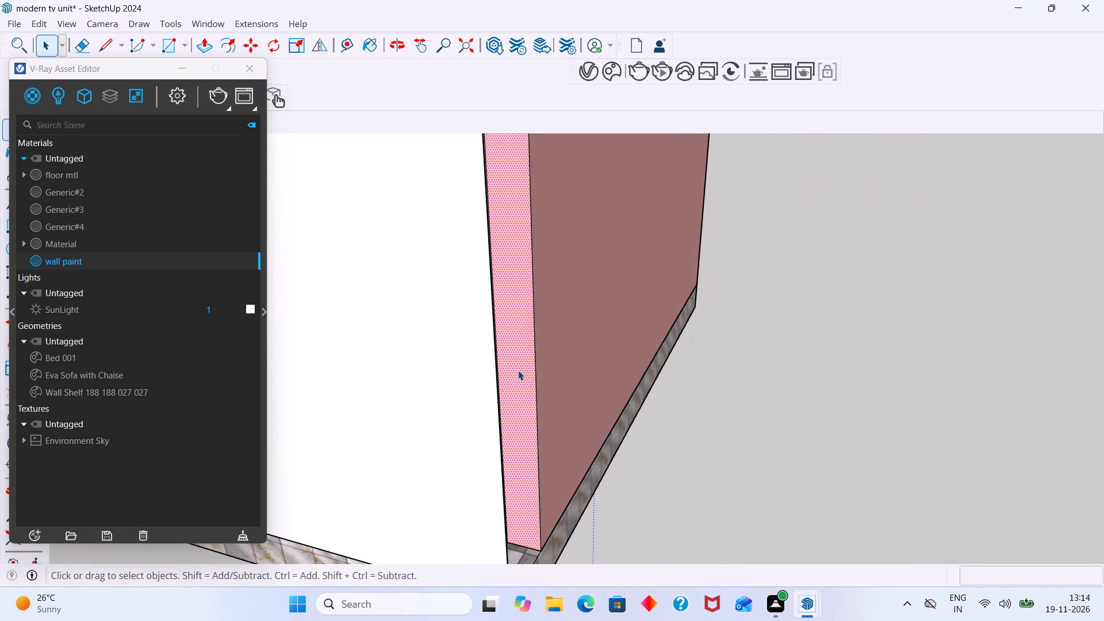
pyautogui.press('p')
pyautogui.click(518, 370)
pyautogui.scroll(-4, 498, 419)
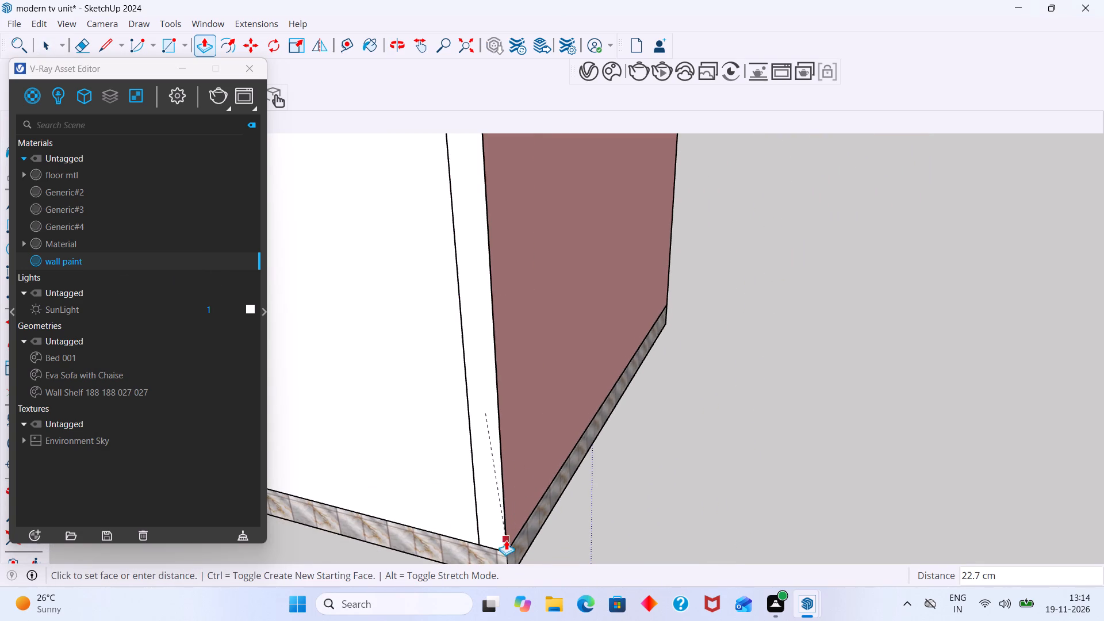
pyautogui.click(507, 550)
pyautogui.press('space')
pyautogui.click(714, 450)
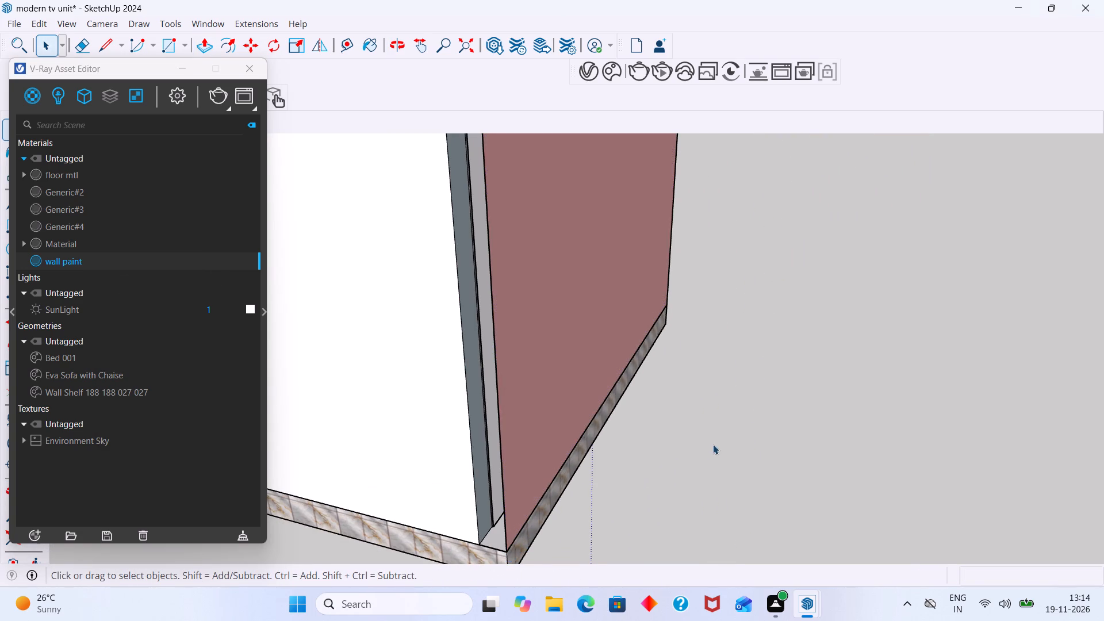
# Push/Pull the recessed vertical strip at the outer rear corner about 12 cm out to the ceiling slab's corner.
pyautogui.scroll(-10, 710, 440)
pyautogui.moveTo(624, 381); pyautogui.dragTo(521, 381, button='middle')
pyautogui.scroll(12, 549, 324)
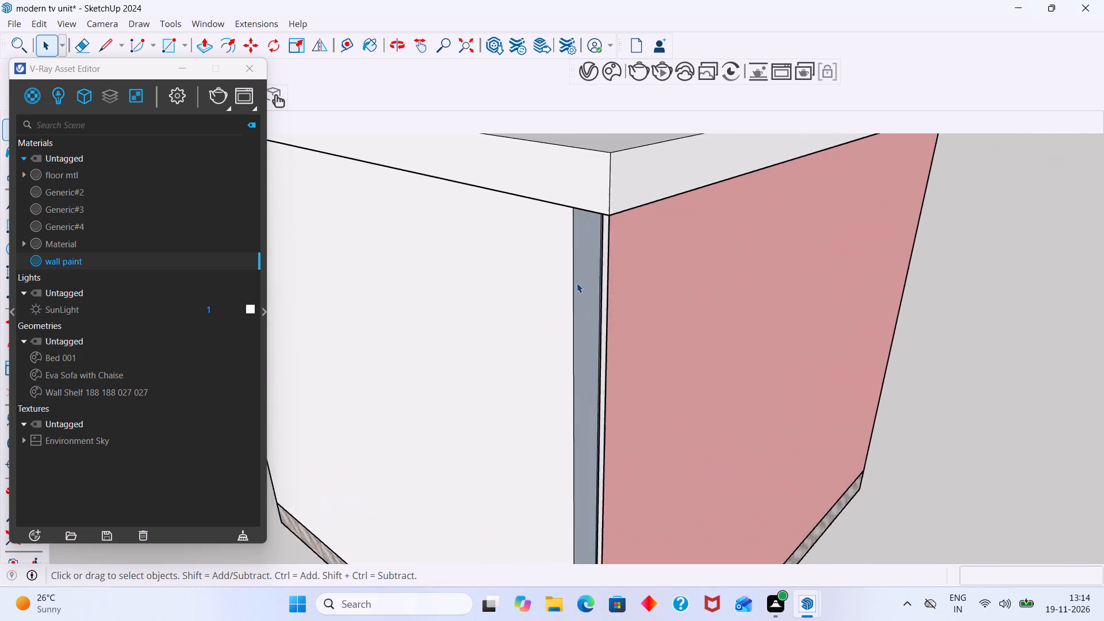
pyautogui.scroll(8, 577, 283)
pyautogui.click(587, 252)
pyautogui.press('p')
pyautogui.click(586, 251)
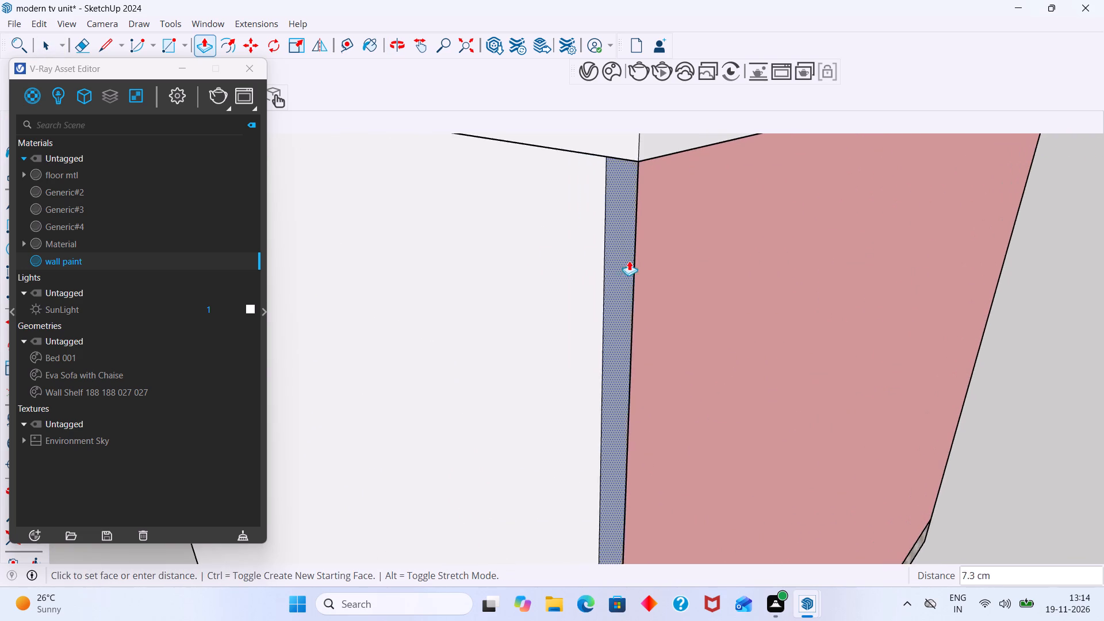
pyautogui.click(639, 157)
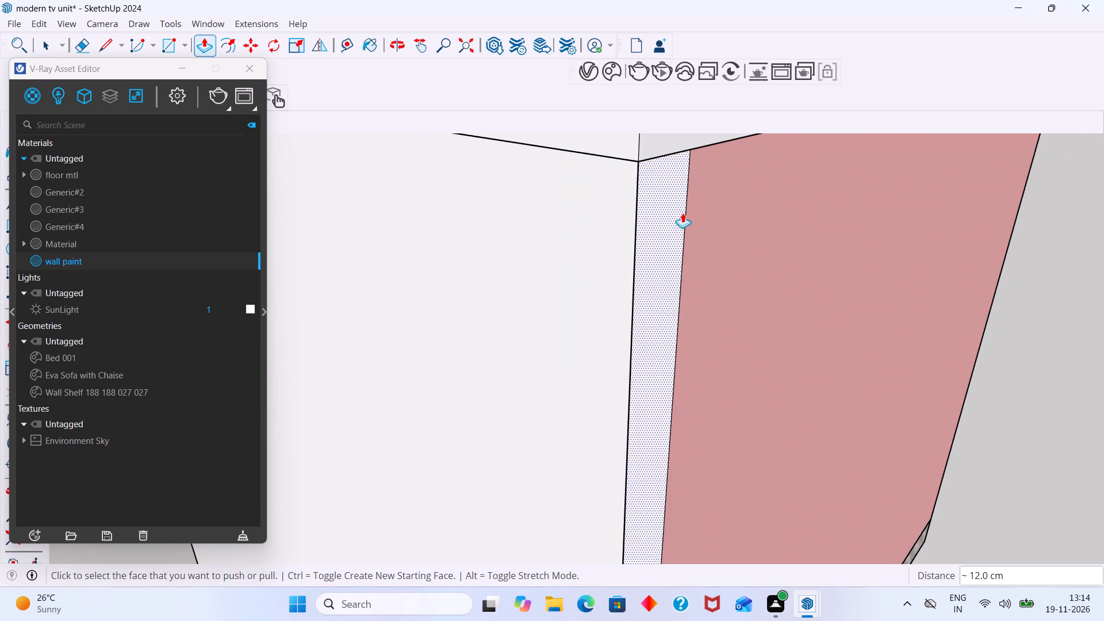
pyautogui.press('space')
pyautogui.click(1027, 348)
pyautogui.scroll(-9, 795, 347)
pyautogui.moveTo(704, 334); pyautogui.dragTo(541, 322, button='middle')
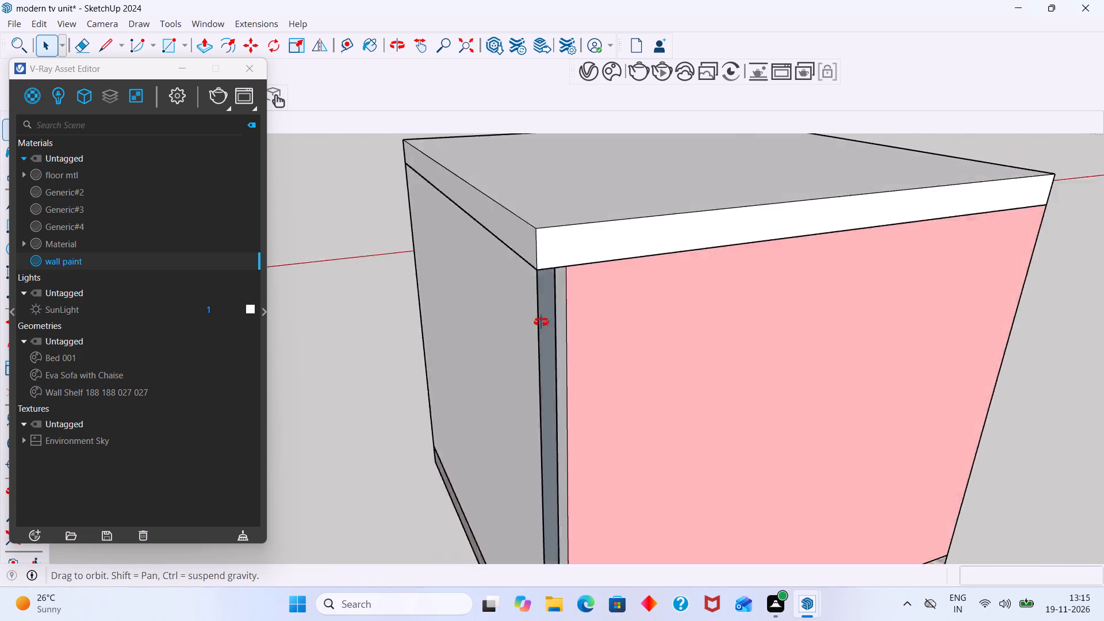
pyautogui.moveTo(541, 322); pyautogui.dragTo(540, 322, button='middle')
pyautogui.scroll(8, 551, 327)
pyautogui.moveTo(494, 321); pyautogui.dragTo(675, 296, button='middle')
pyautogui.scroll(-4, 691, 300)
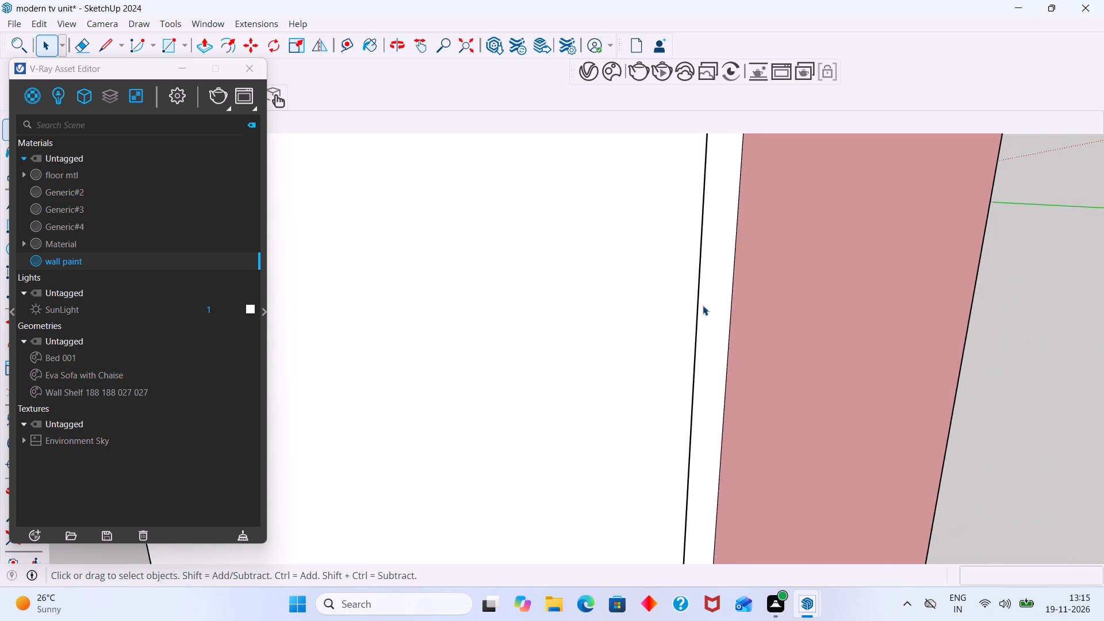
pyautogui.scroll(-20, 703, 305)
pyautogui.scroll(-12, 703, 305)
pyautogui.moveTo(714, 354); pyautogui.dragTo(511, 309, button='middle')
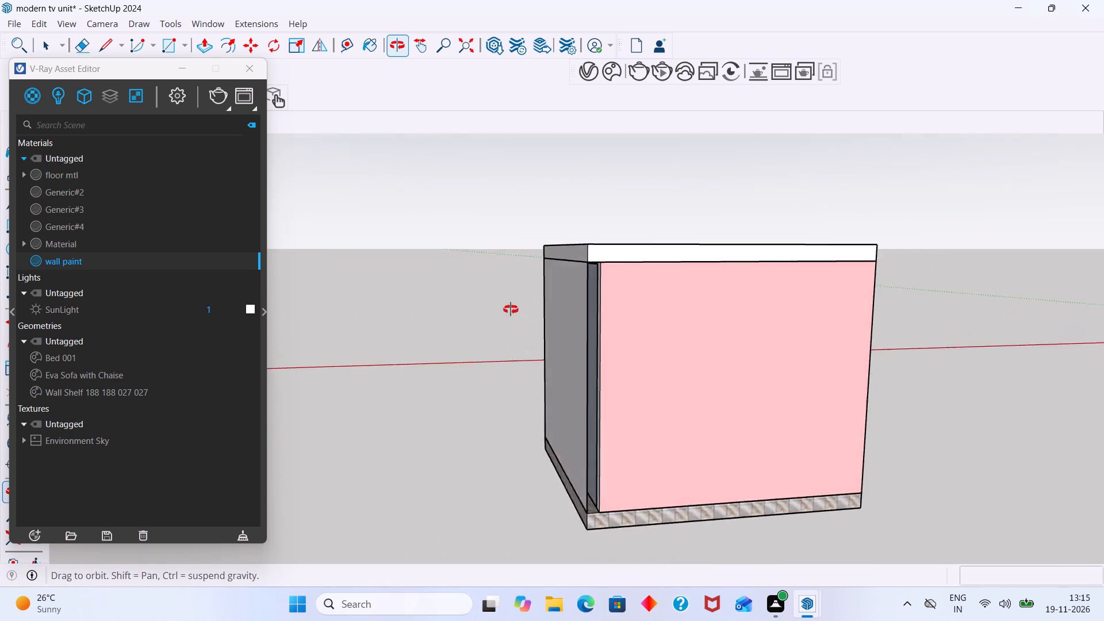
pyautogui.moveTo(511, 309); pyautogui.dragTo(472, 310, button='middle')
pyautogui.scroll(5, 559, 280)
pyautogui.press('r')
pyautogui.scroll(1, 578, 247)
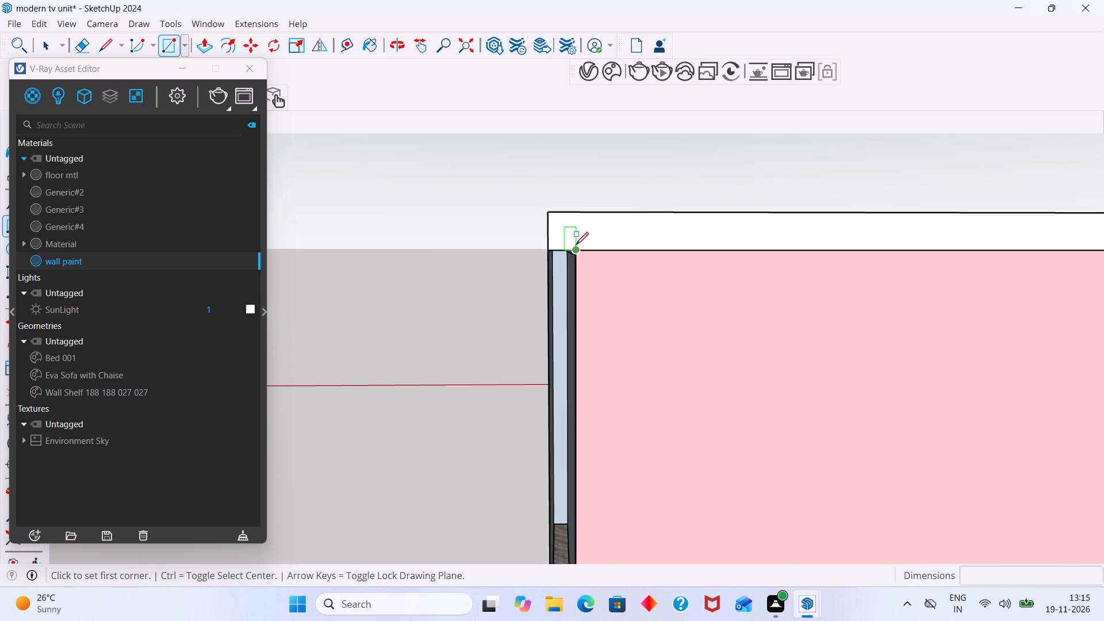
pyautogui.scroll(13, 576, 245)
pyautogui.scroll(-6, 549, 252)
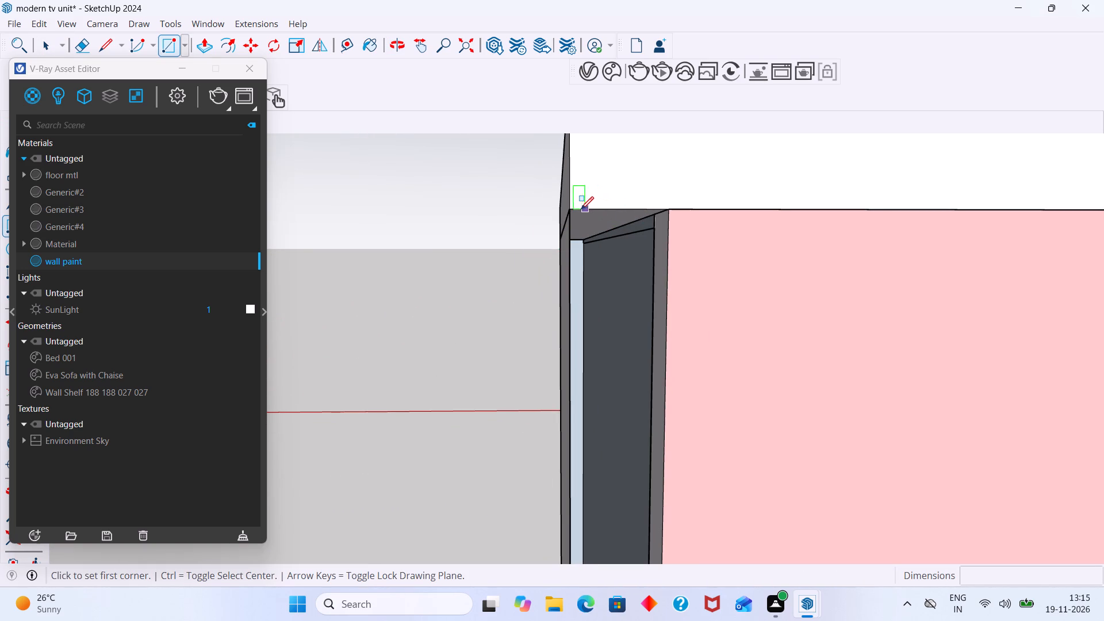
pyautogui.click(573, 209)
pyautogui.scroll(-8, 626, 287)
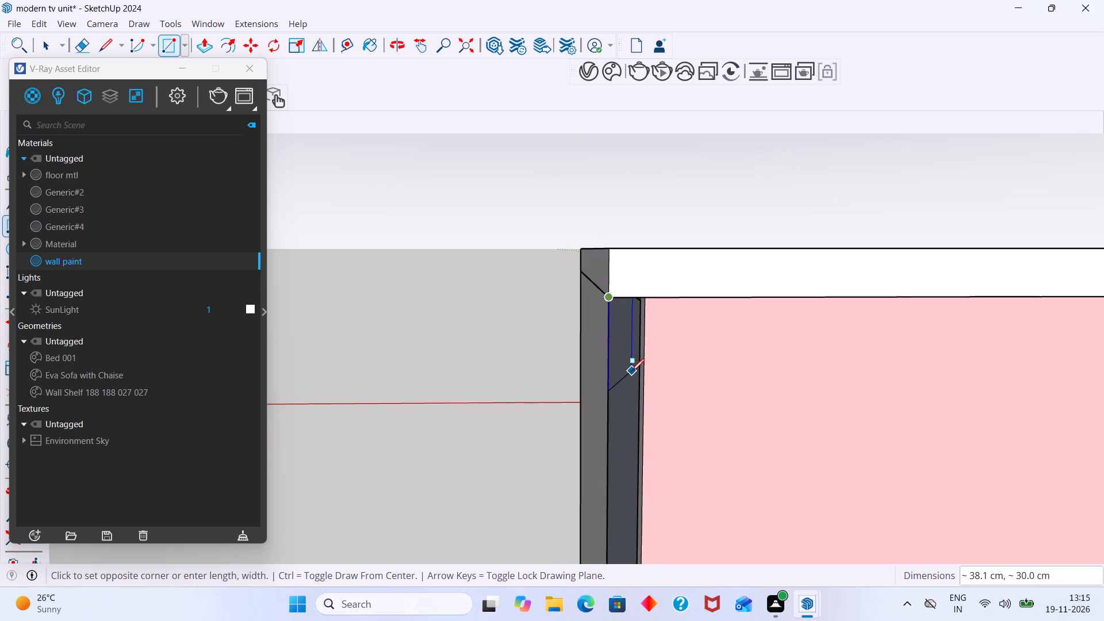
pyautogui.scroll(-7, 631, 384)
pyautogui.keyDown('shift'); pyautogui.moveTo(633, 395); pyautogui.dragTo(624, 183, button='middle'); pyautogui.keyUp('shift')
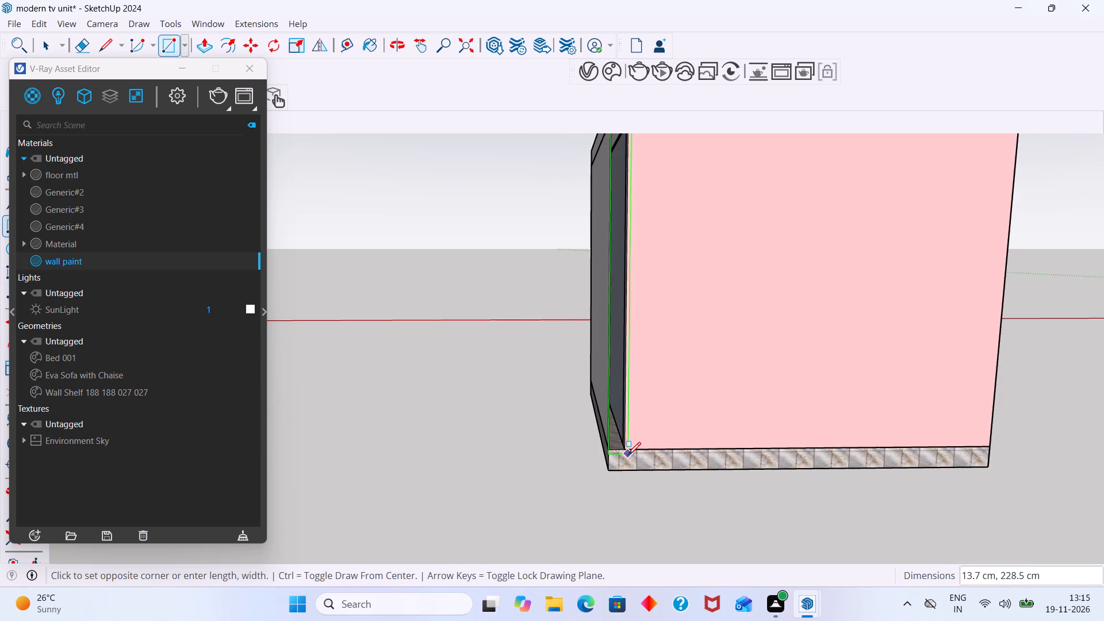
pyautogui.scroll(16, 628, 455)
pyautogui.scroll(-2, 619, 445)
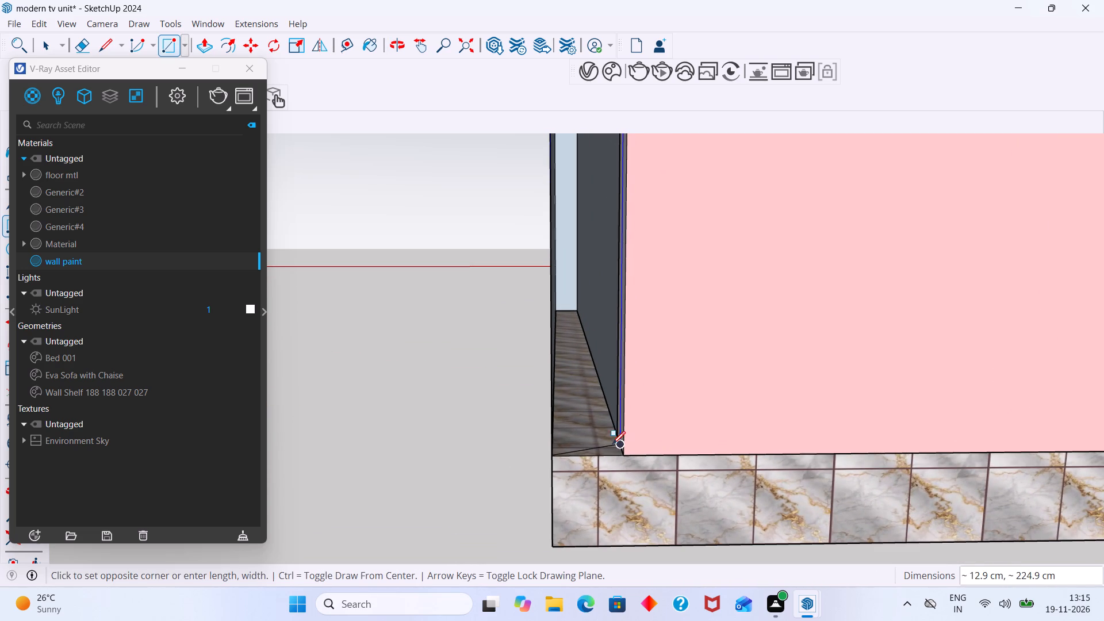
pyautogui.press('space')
# Delete the side wall's outer vertical edge at the open rear corner above the floor slab.
pyautogui.moveTo(551, 423); pyautogui.dragTo(473, 421, button='middle')
pyautogui.scroll(4, 439, 384)
pyautogui.click(417, 370)
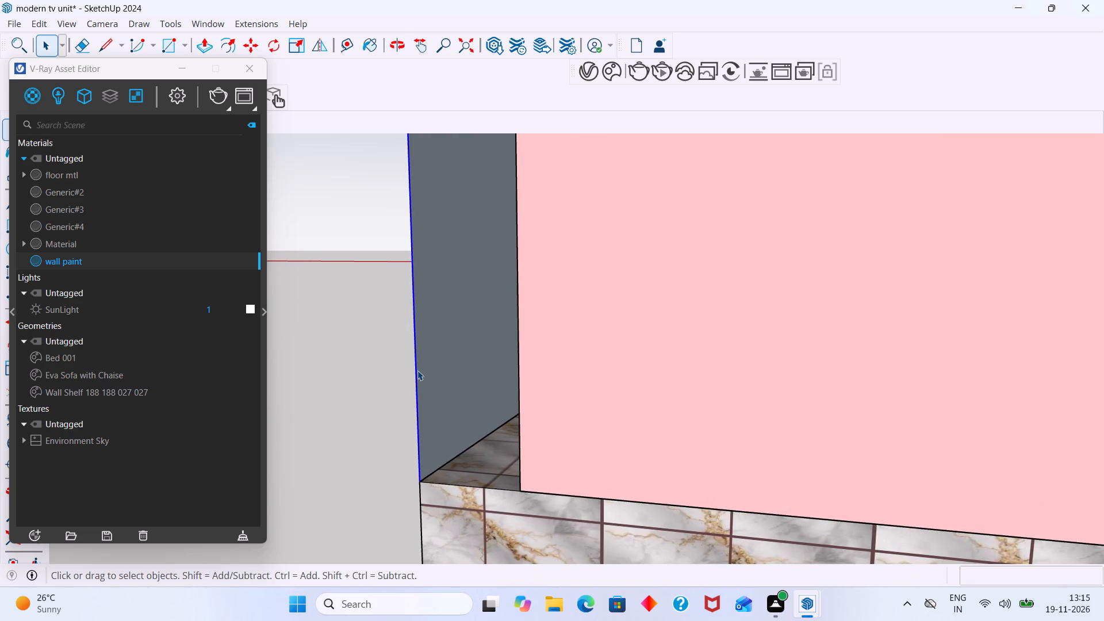
pyautogui.press('Delete')
# Push/Pull the exposed side wall face behind the sofa about 11.4 cm outward to the floor slab's outer edge.
pyautogui.scroll(-4, 429, 373)
pyautogui.moveTo(484, 382); pyautogui.dragTo(688, 382, button='middle')
pyautogui.scroll(-3, 607, 369)
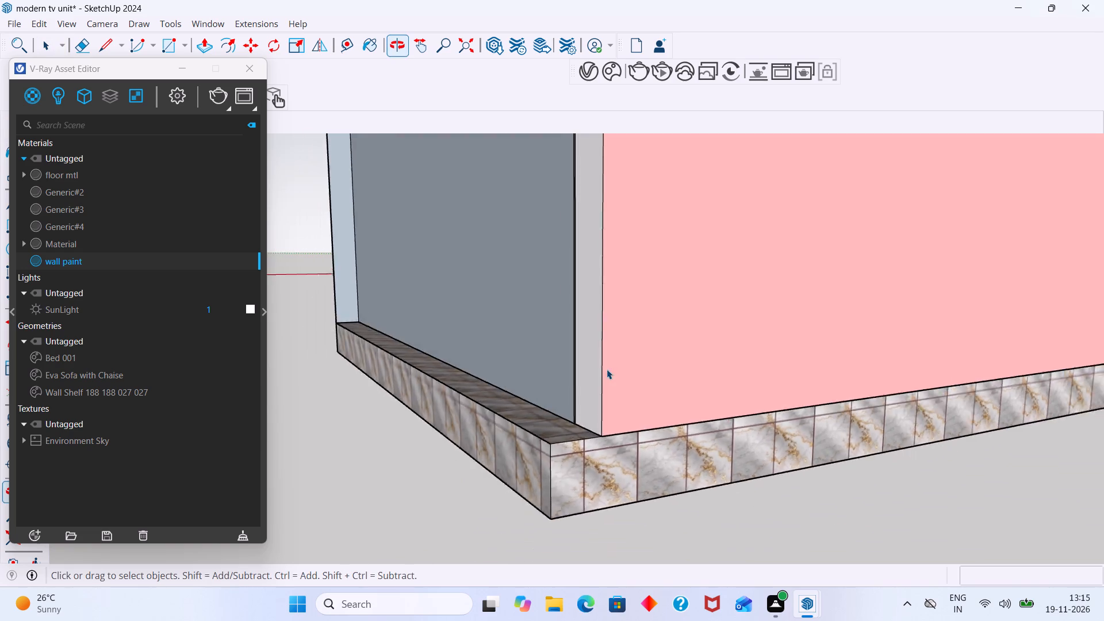
pyautogui.scroll(-13, 607, 369)
pyautogui.moveTo(575, 371); pyautogui.dragTo(985, 398, button='middle')
pyautogui.moveTo(538, 390); pyautogui.dragTo(826, 409, button='middle')
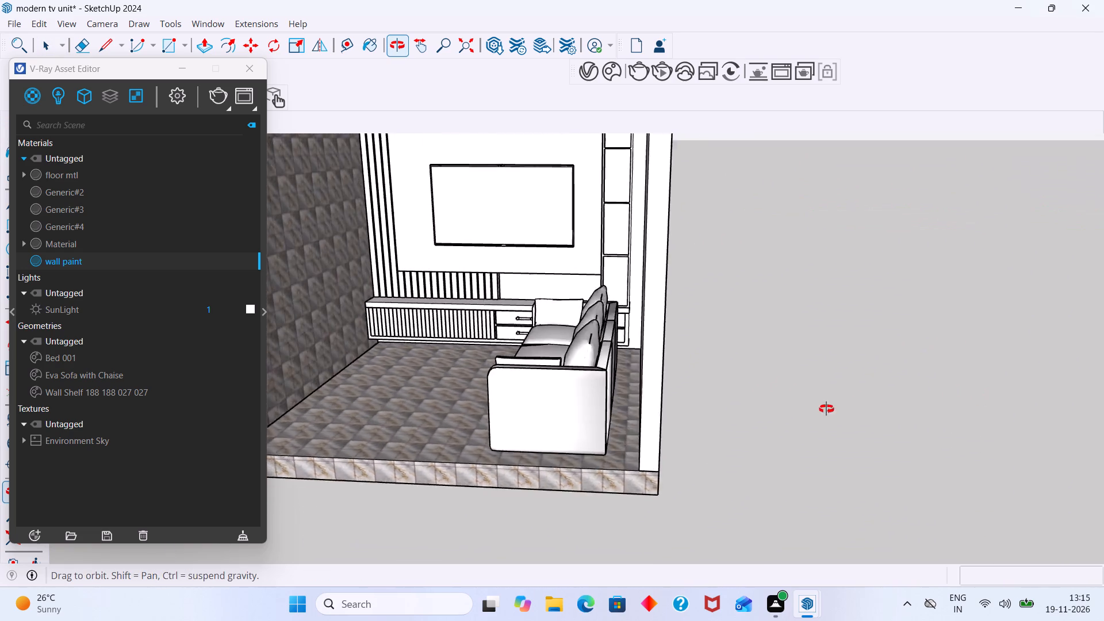
pyautogui.moveTo(826, 409); pyautogui.dragTo(555, 420, button='middle')
pyautogui.click(440, 323)
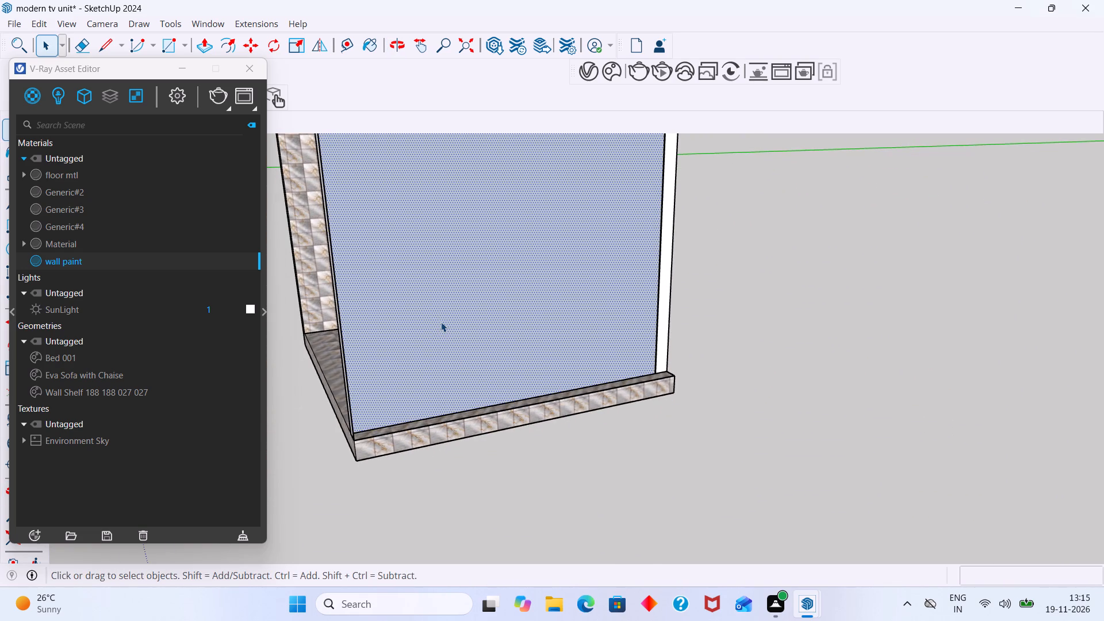
pyautogui.press('p')
pyautogui.click(441, 322)
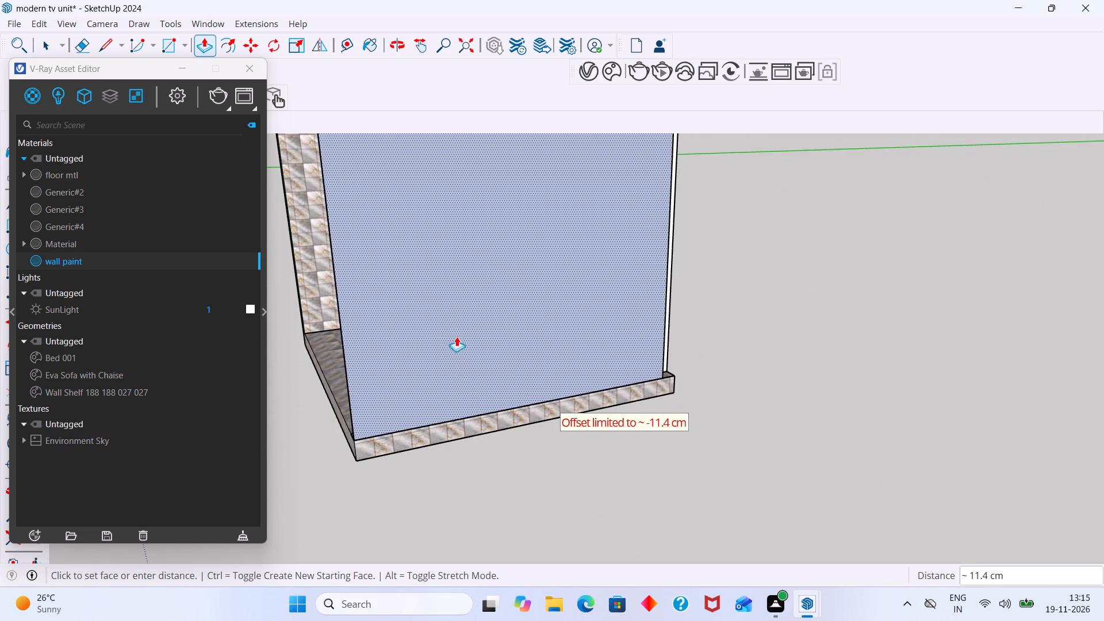
pyautogui.scroll(-5, 369, 380)
pyautogui.scroll(8, 362, 432)
pyautogui.moveTo(371, 391); pyautogui.dragTo(519, 384, button='middle')
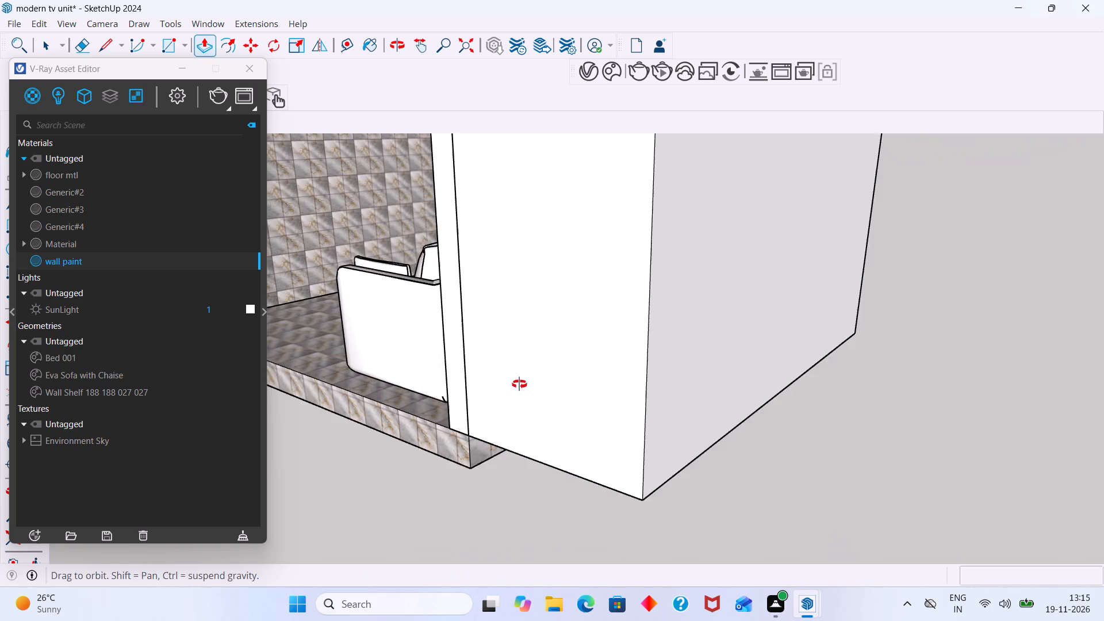
pyautogui.moveTo(519, 384); pyautogui.dragTo(549, 379, button='middle')
pyautogui.click(538, 426)
pyautogui.press('space')
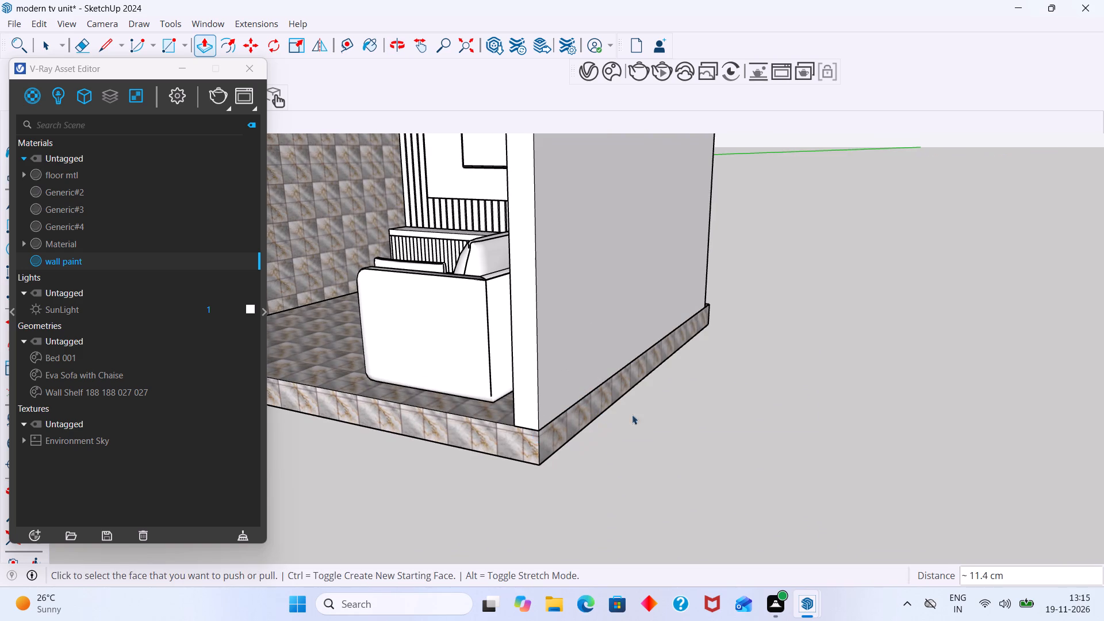
pyautogui.click(728, 404)
# Push/Pull the side wall's narrow end face about 12 cm to fill the rear corner, flush with the pink rear wall.
pyautogui.scroll(-18, 727, 390)
pyautogui.moveTo(727, 269); pyautogui.dragTo(865, 315, button='middle')
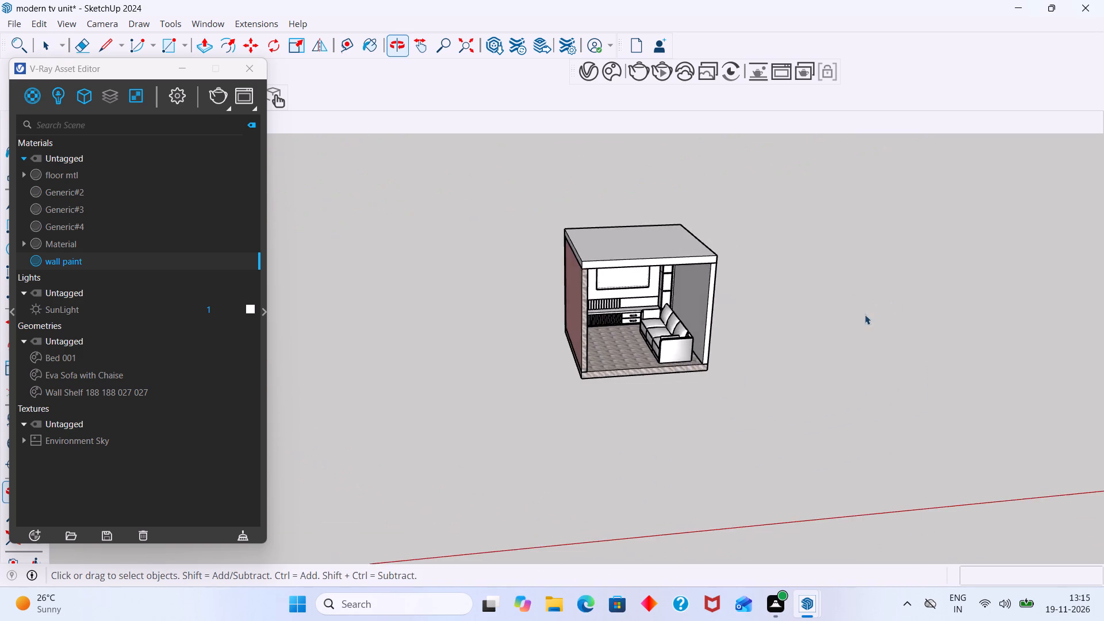
pyautogui.moveTo(865, 315); pyautogui.dragTo(891, 308, button='middle')
pyautogui.scroll(20, 725, 319)
pyautogui.scroll(12, 725, 319)
pyautogui.scroll(-5, 653, 252)
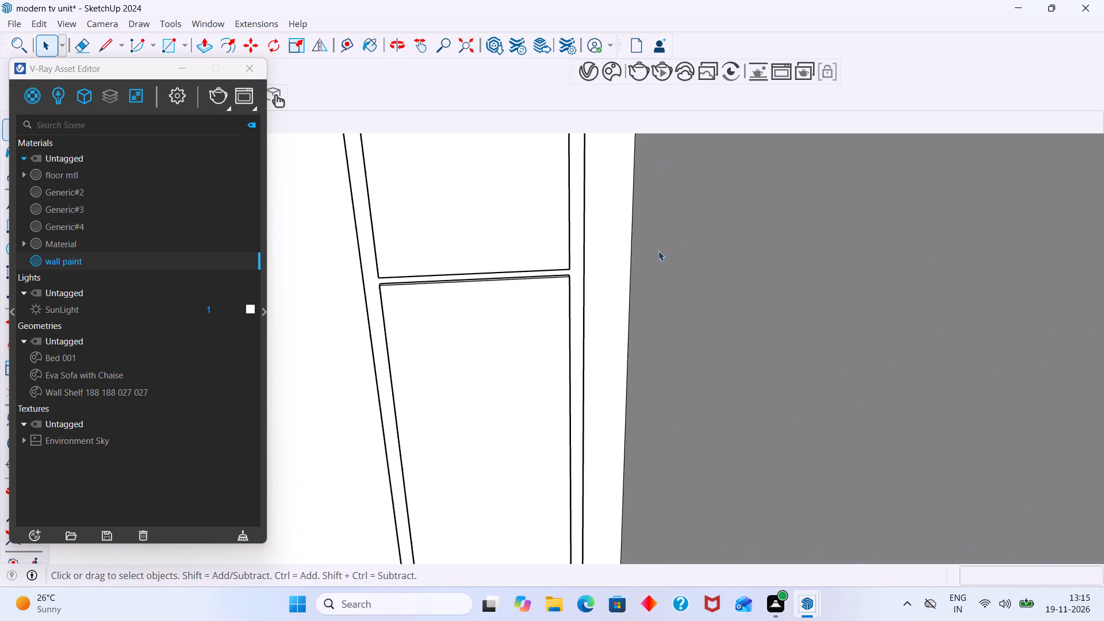
pyautogui.scroll(-20, 658, 251)
pyautogui.scroll(-8, 658, 251)
pyautogui.moveTo(733, 260); pyautogui.dragTo(313, 292, button='middle')
pyautogui.moveTo(632, 258); pyautogui.dragTo(188, 363, button='middle')
pyautogui.scroll(8, 494, 342)
pyautogui.moveTo(548, 350); pyautogui.dragTo(567, 298, button='middle')
pyautogui.scroll(5, 551, 475)
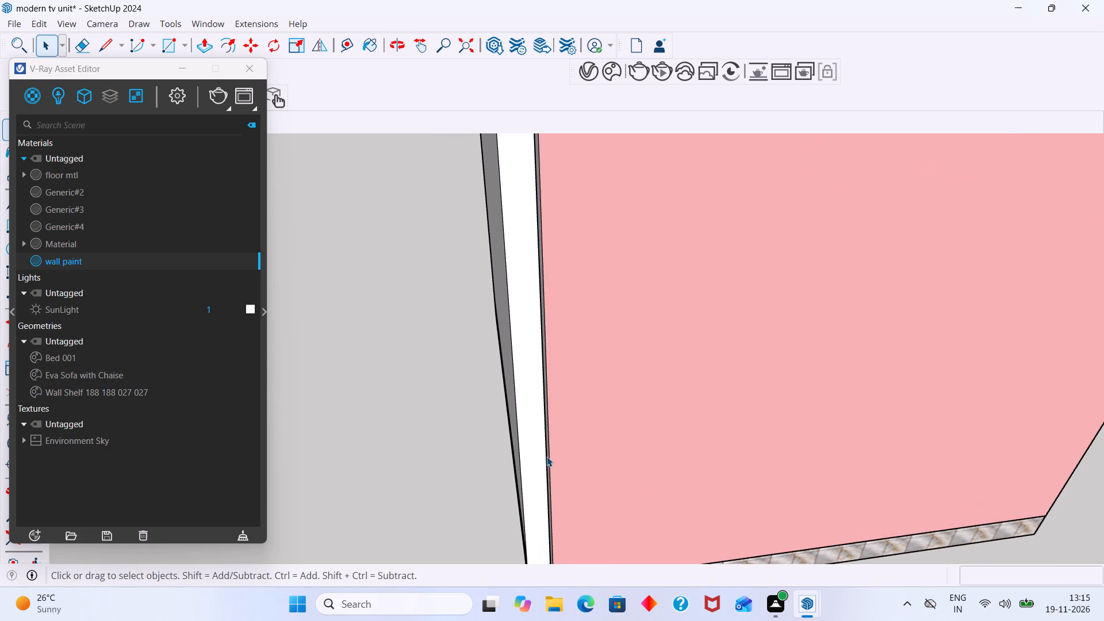
pyautogui.keyDown('shift'); pyautogui.moveTo(547, 457); pyautogui.dragTo(594, 300, button='middle'); pyautogui.keyUp('shift')
pyautogui.moveTo(582, 459); pyautogui.dragTo(672, 489, button='middle')
pyautogui.scroll(7, 605, 418)
pyautogui.click(602, 411)
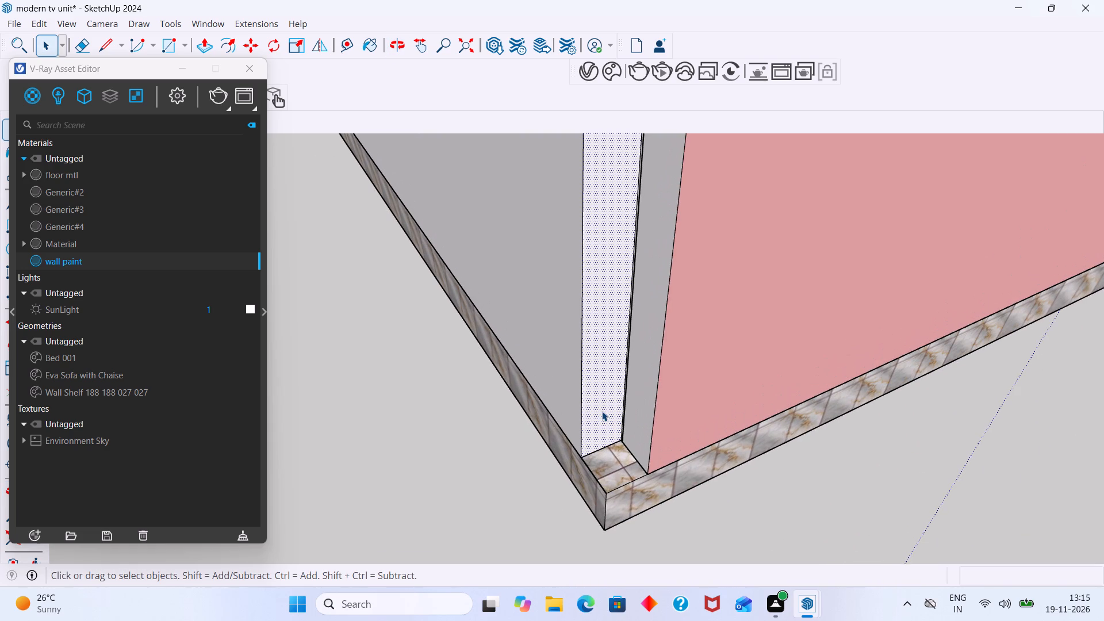
pyautogui.press('p')
pyautogui.click(602, 411)
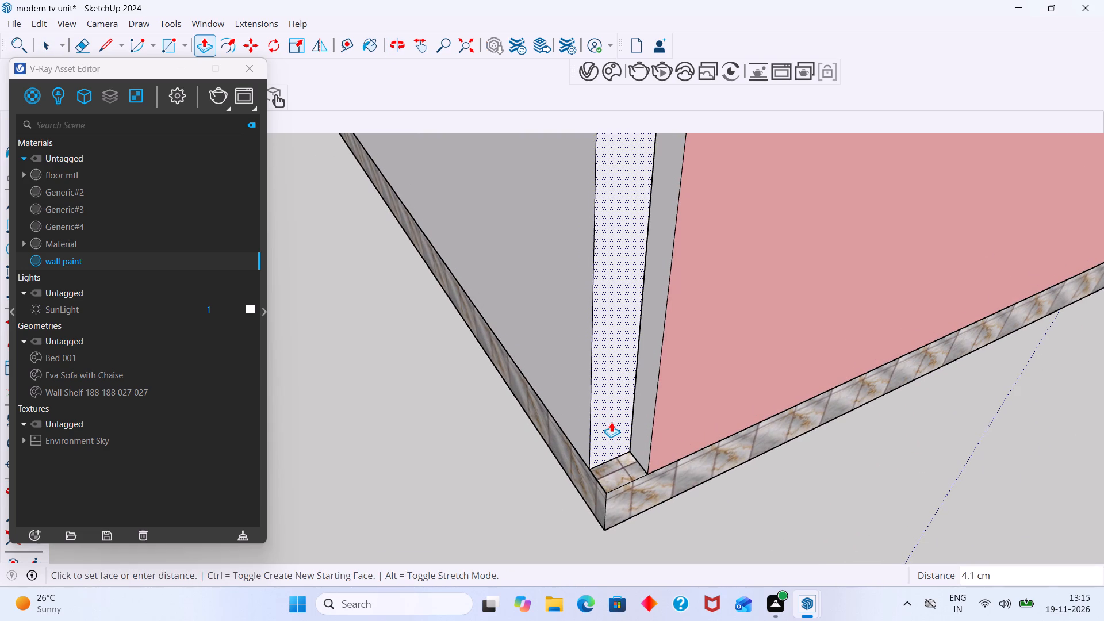
pyautogui.moveTo(628, 455); pyautogui.dragTo(569, 434, button='middle')
pyautogui.moveTo(607, 467); pyautogui.dragTo(459, 423, button='middle')
pyautogui.scroll(1, 454, 420)
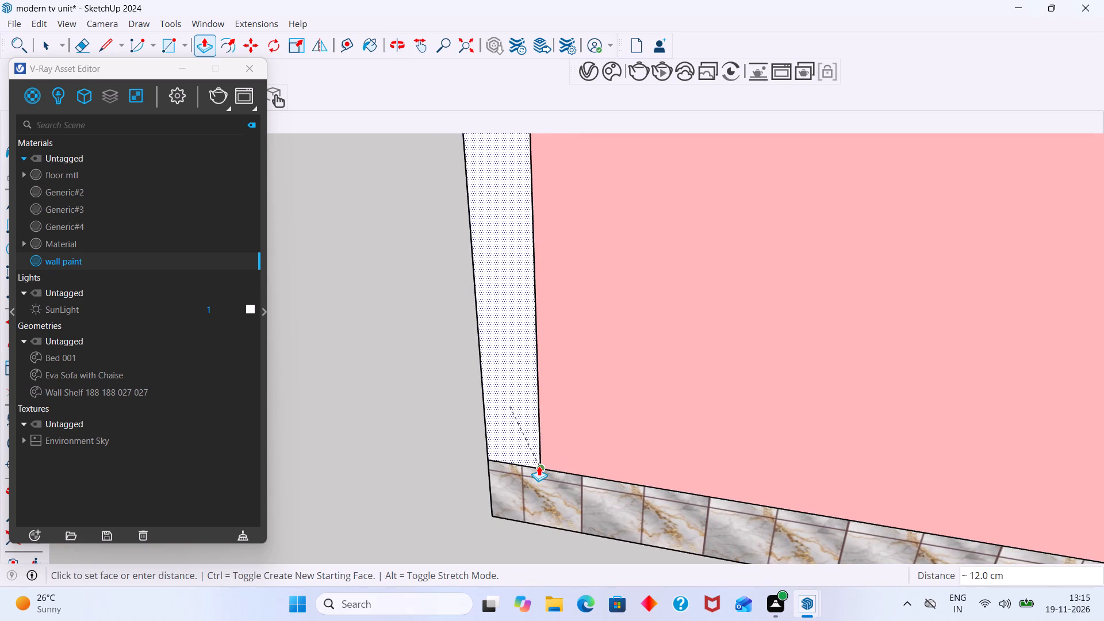
pyautogui.click(539, 466)
pyautogui.press('space')
pyautogui.scroll(-18, 424, 462)
pyautogui.moveTo(432, 463); pyautogui.dragTo(707, 476, button='middle')
pyautogui.click(799, 355)
# Select the pink outer face of the rear wall beside the filled corner.
pyautogui.scroll(10, 439, 462)
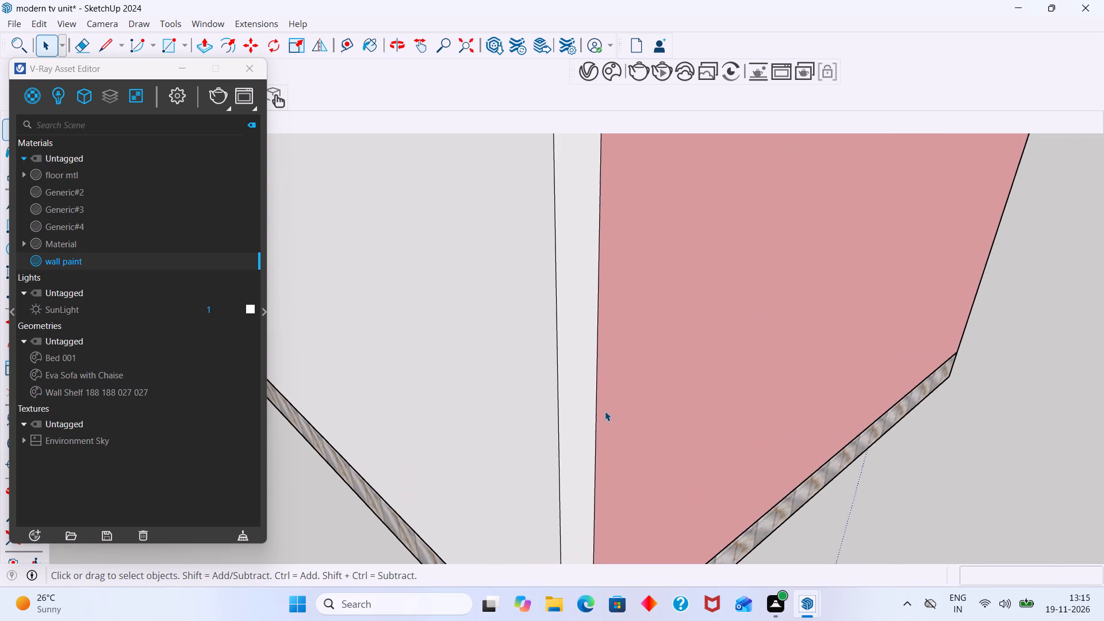
pyautogui.scroll(1, 600, 410)
pyautogui.doubleClick(597, 410)
pyautogui.click(602, 411)
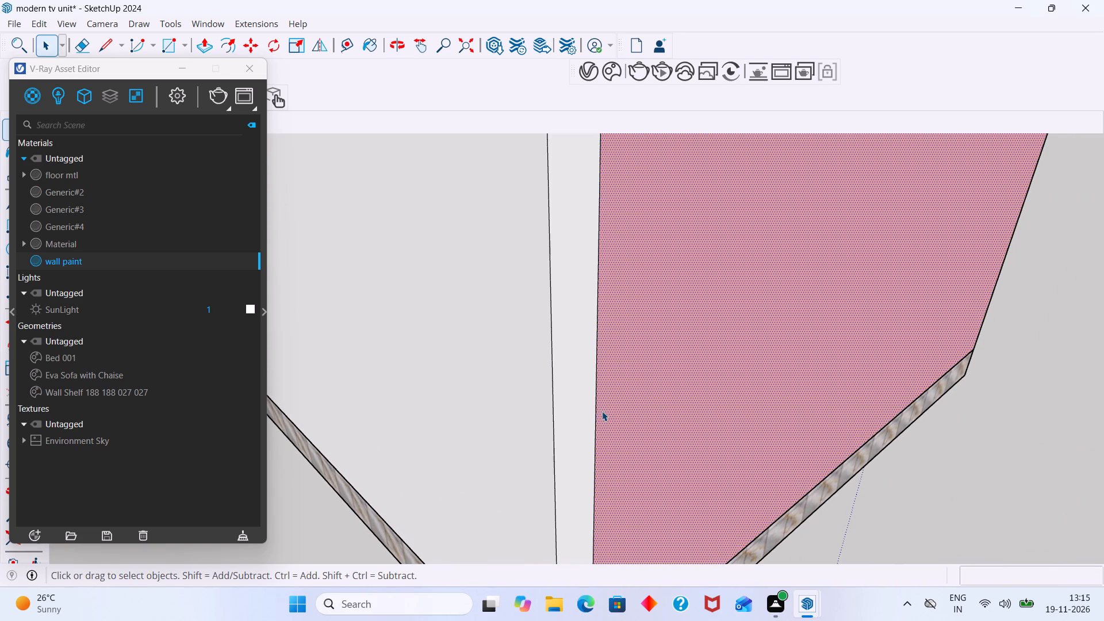
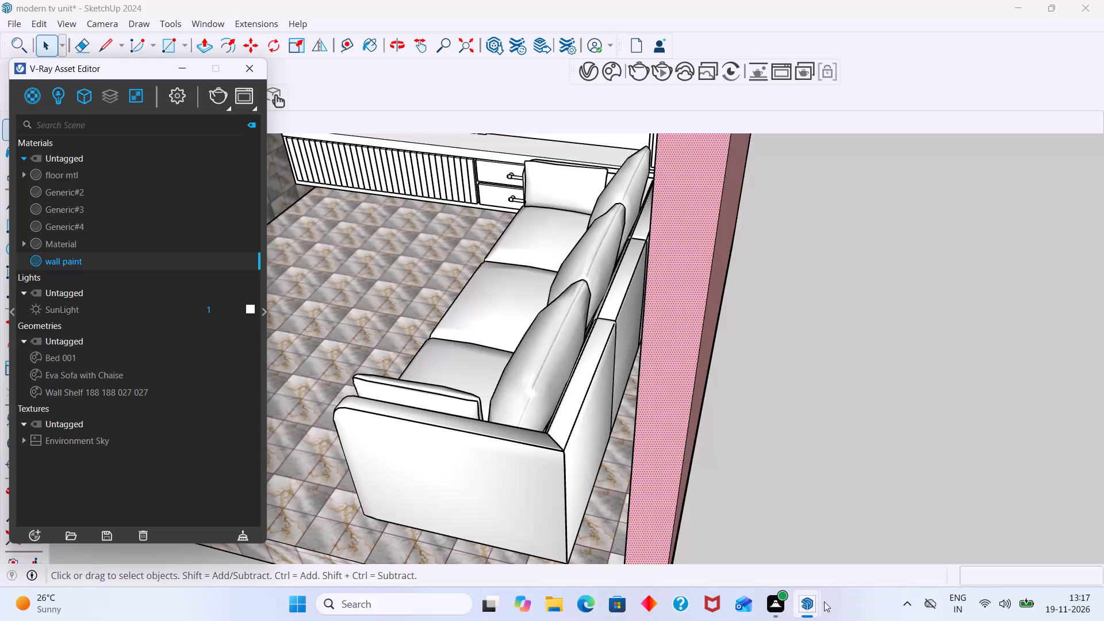
# Apply the wall paint material to the tiled inner face of the side wall opposite the sofa.
pyautogui.scroll(-7, 431, 324)
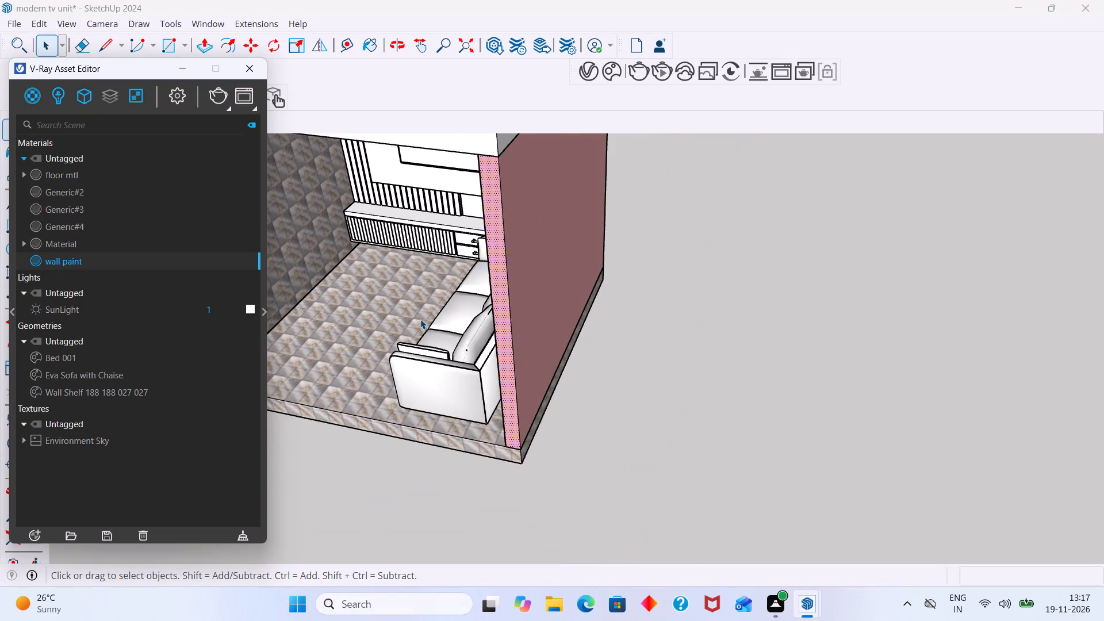
pyautogui.moveTo(474, 405); pyautogui.dragTo(734, 407, button='middle')
pyautogui.moveTo(679, 422); pyautogui.dragTo(558, 367, button='middle')
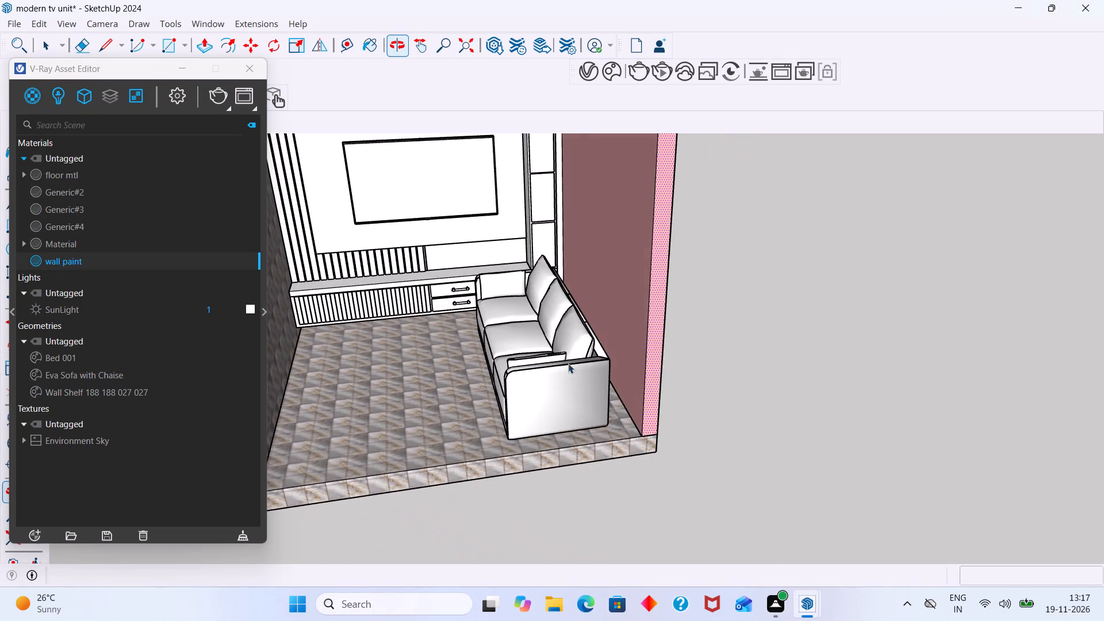
pyautogui.moveTo(678, 346); pyautogui.dragTo(581, 348, button='middle')
pyautogui.click(803, 352)
pyautogui.scroll(-5, 911, 313)
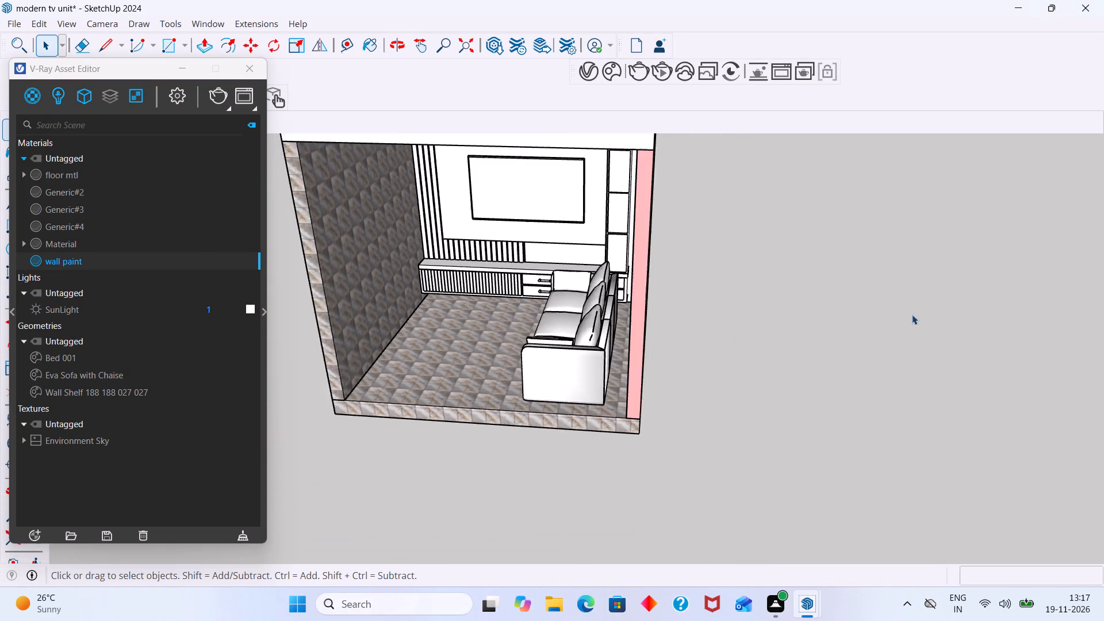
pyautogui.scroll(-3, 912, 315)
pyautogui.moveTo(598, 325); pyautogui.dragTo(724, 342, button='middle')
pyautogui.scroll(6, 576, 300)
pyautogui.moveTo(592, 282); pyautogui.dragTo(524, 273, button='middle')
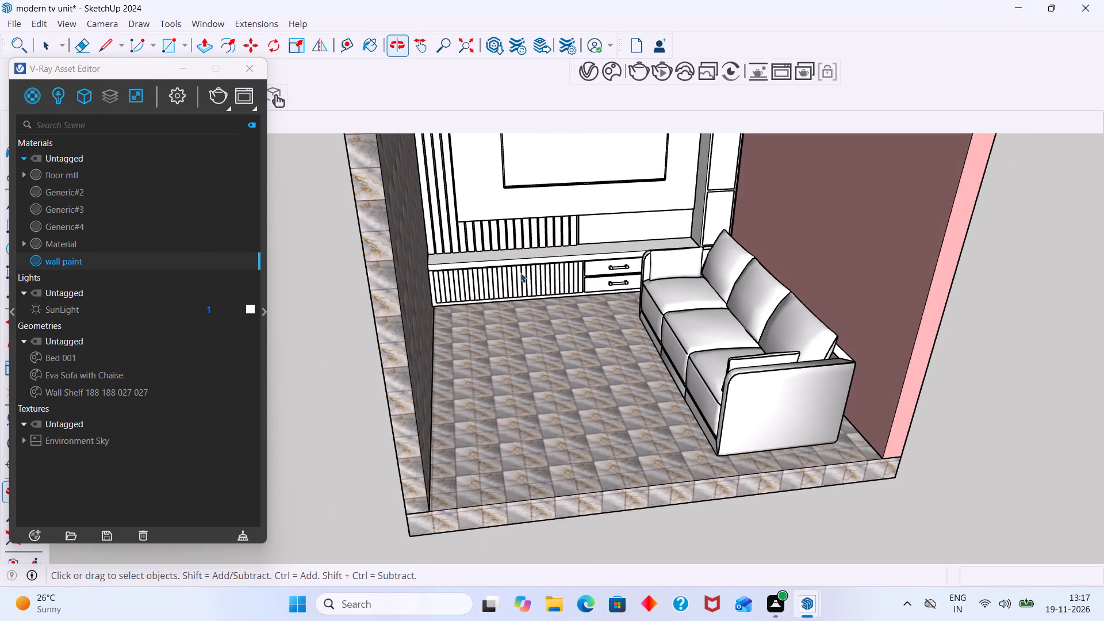
pyautogui.moveTo(363, 316); pyautogui.dragTo(297, 316, button='middle')
pyautogui.scroll(4, 355, 316)
pyautogui.click(317, 308)
pyautogui.doubleClick(317, 307)
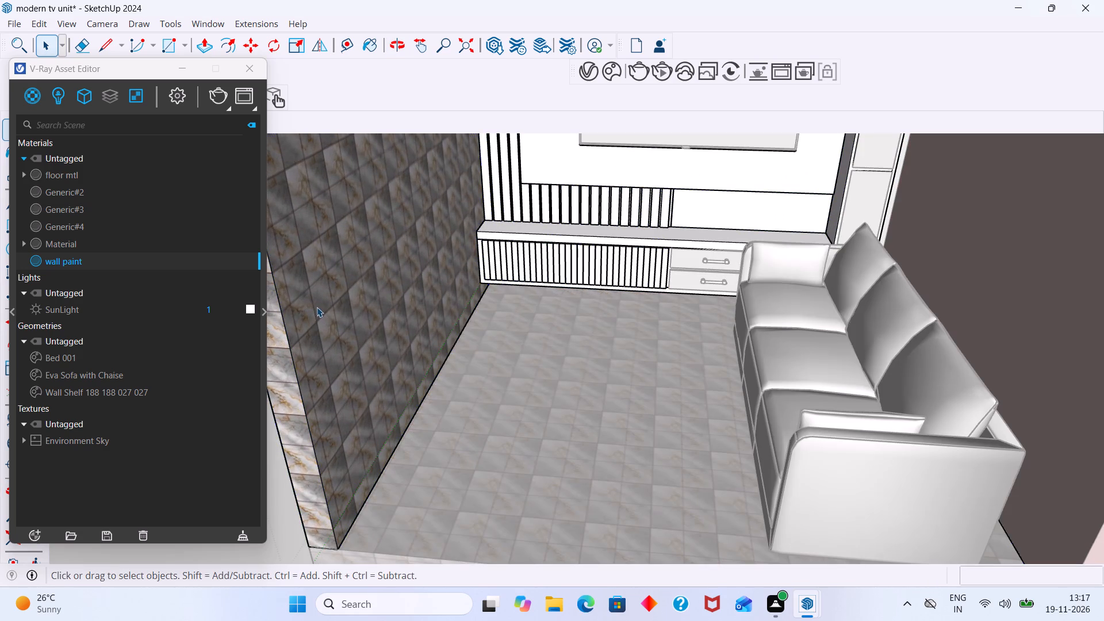
pyautogui.click(313, 313)
pyautogui.rightClick(174, 256)
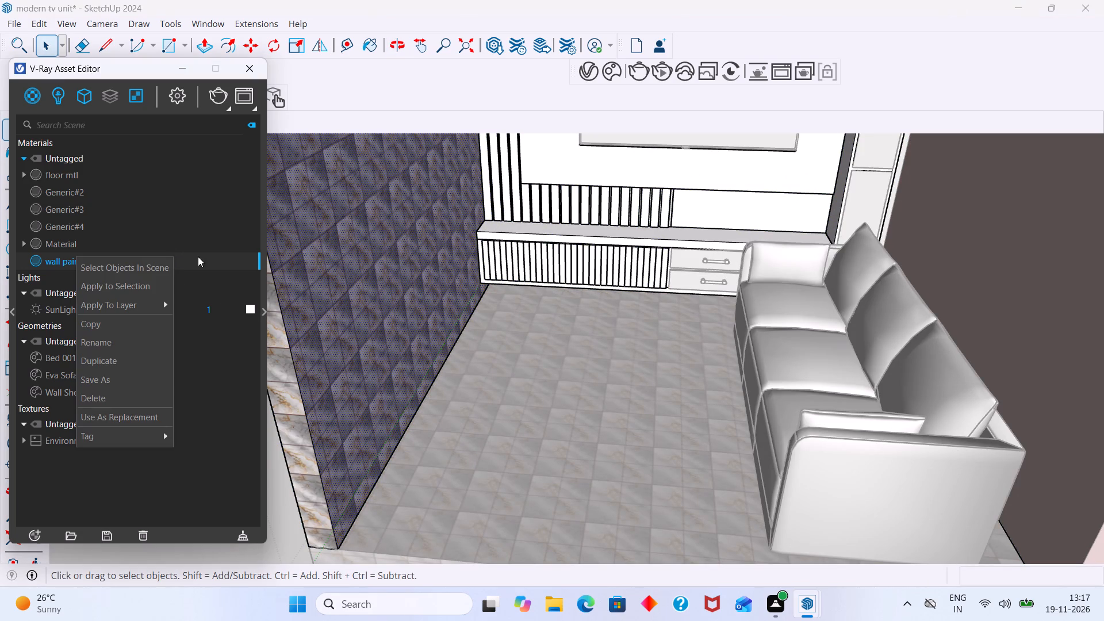
pyautogui.click(151, 282)
# Apply the wall paint material to the tiled narrow front end face of the side wall opposite the sofa.
pyautogui.scroll(-11, 285, 320)
pyautogui.moveTo(309, 408); pyautogui.dragTo(524, 426, button='middle')
pyautogui.scroll(7, 467, 437)
pyautogui.click(448, 399)
pyautogui.rightClick(448, 399)
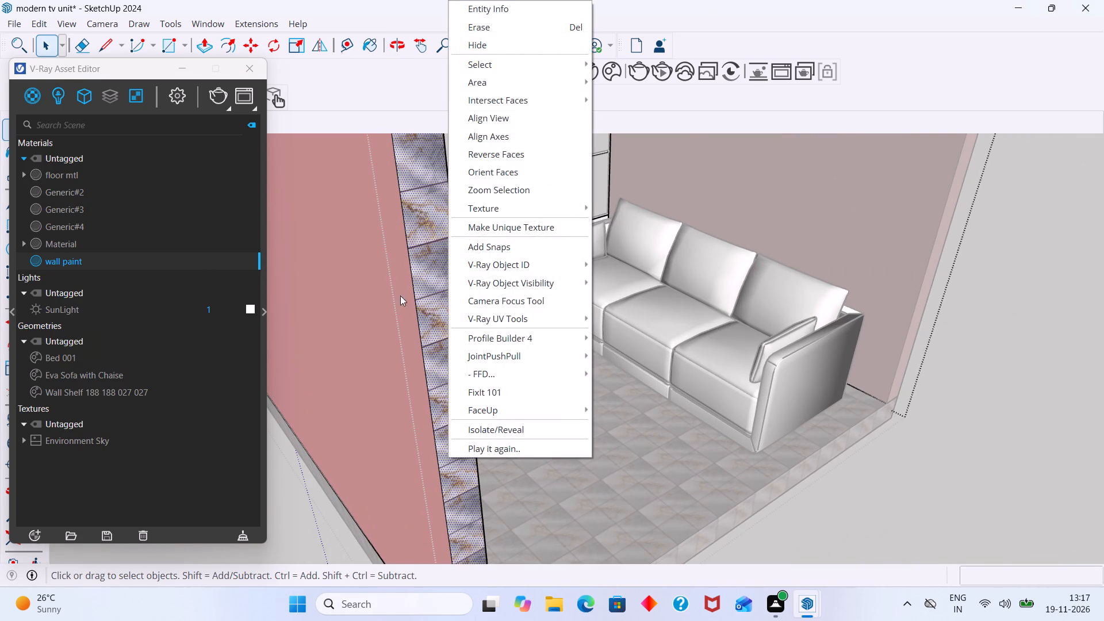
pyautogui.click(416, 285)
pyautogui.rightClick(211, 260)
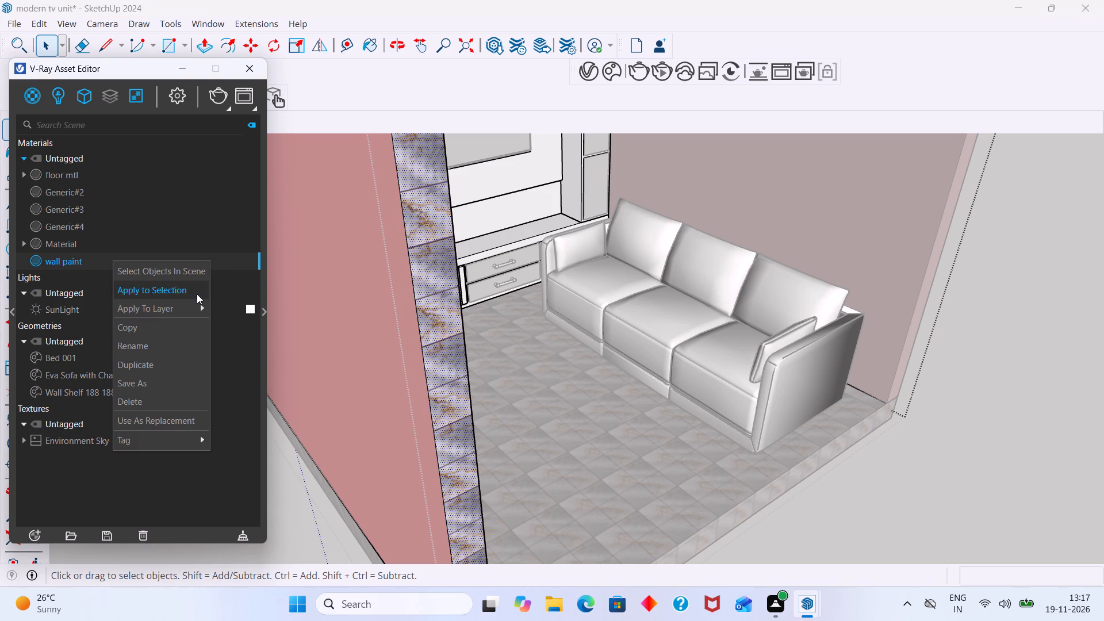
pyautogui.click(178, 291)
pyautogui.scroll(-19, 463, 321)
pyautogui.moveTo(513, 379); pyautogui.dragTo(646, 340, button='middle')
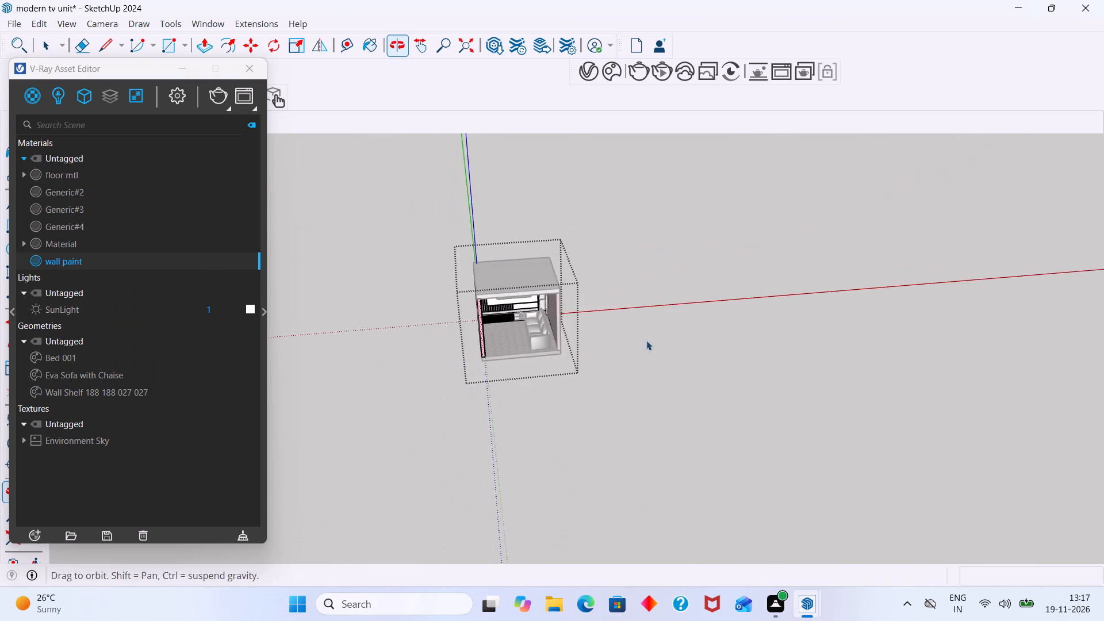
pyautogui.moveTo(646, 340); pyautogui.dragTo(432, 374, button='middle')
pyautogui.click(746, 277)
# Examine the room from low angles and check the tiled front edge and underside of the floor slab.
pyautogui.moveTo(524, 324); pyautogui.dragTo(361, 280, button='middle')
pyautogui.scroll(3, 507, 267)
pyautogui.moveTo(484, 319); pyautogui.dragTo(512, 171, button='middle')
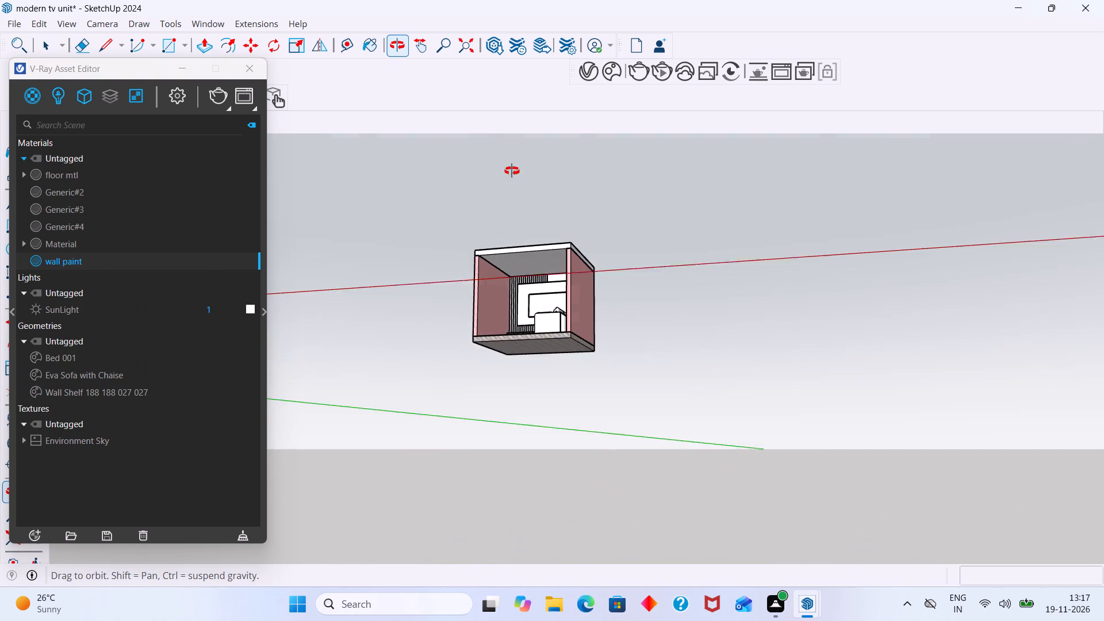
pyautogui.moveTo(512, 171); pyautogui.dragTo(513, 173, button='middle')
pyautogui.scroll(11, 499, 285)
pyautogui.scroll(-13, 503, 258)
pyautogui.moveTo(518, 360); pyautogui.dragTo(552, 459, button='middle')
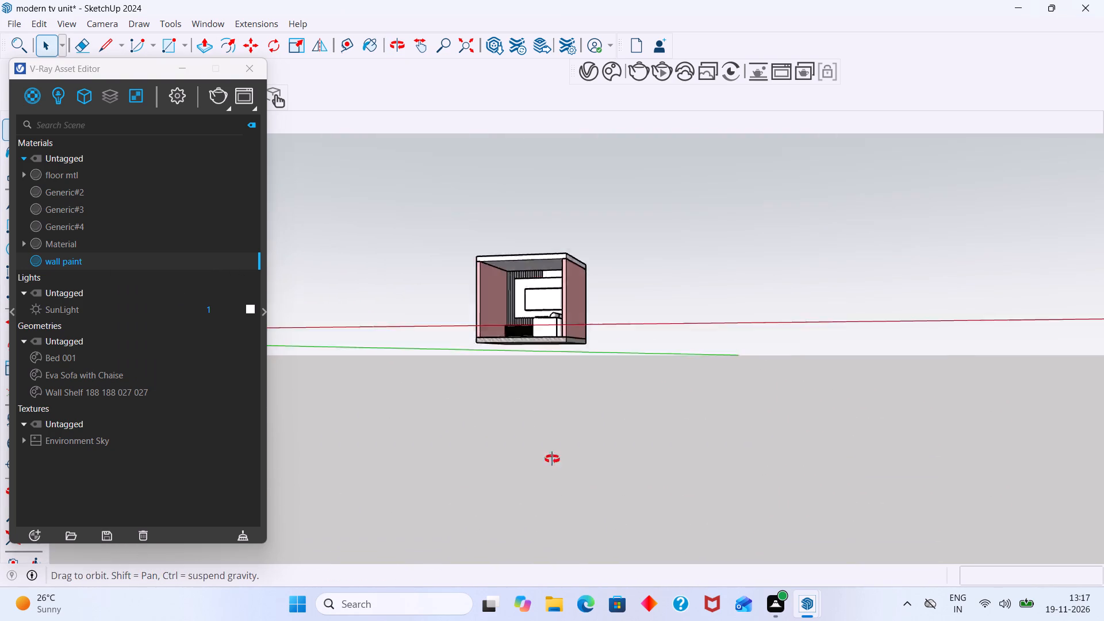
pyautogui.moveTo(552, 459); pyautogui.dragTo(585, 516, button='middle')
pyautogui.scroll(19, 512, 355)
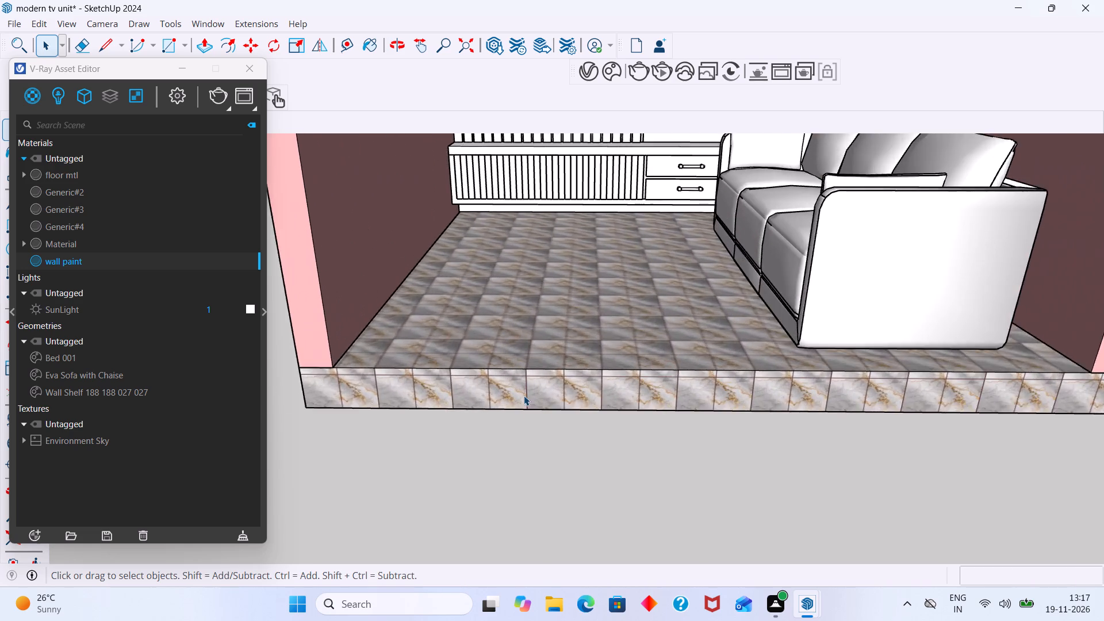
pyautogui.scroll(3, 524, 396)
pyautogui.moveTo(524, 396); pyautogui.dragTo(551, 372, button='middle')
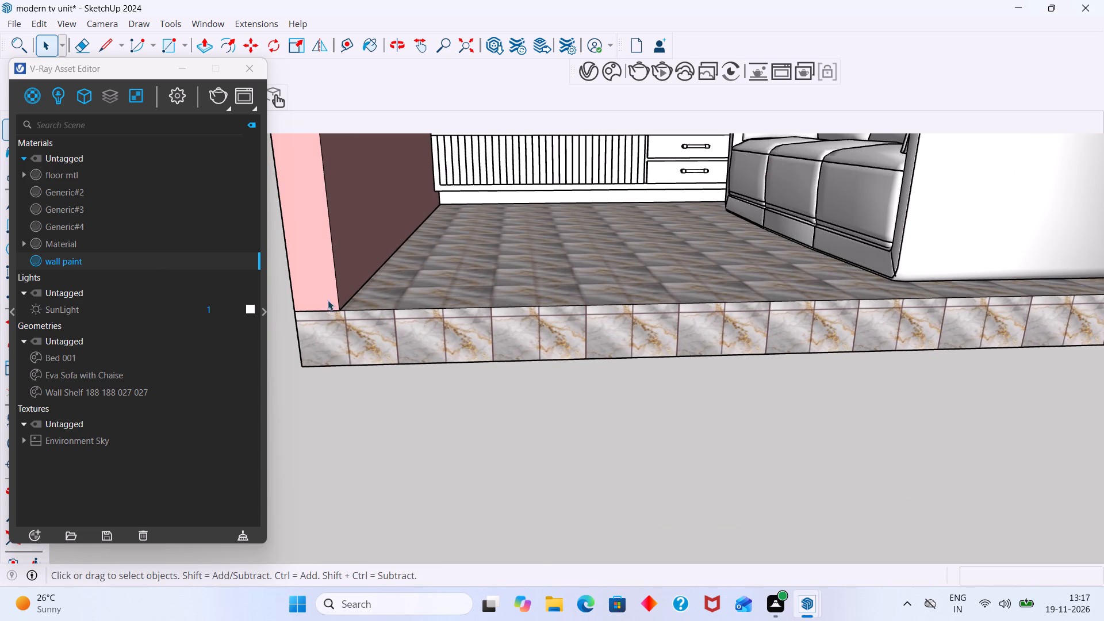
pyautogui.moveTo(411, 339); pyautogui.dragTo(388, 146, button='middle')
pyautogui.scroll(11, 497, 340)
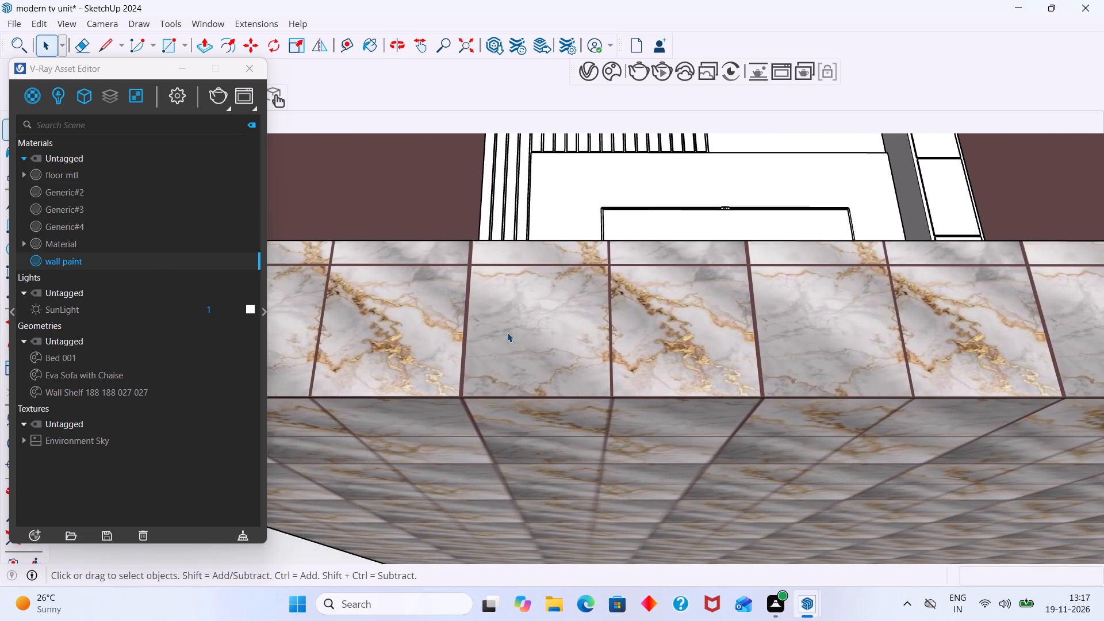
pyautogui.doubleClick(507, 332)
pyautogui.click(524, 342)
pyautogui.scroll(-11, 540, 359)
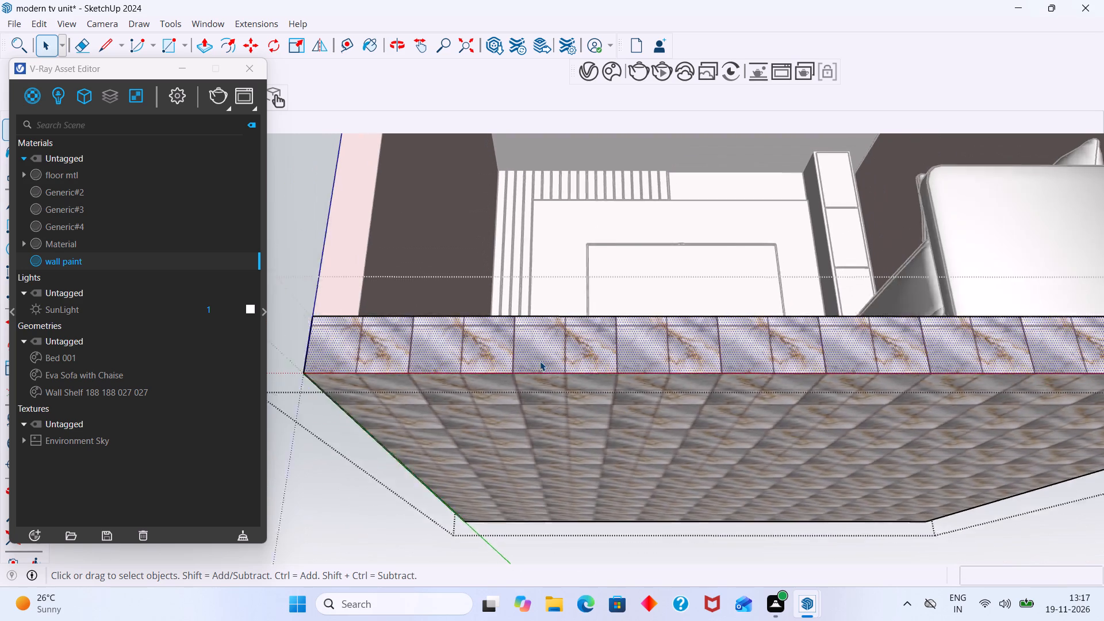
pyautogui.scroll(-2, 540, 361)
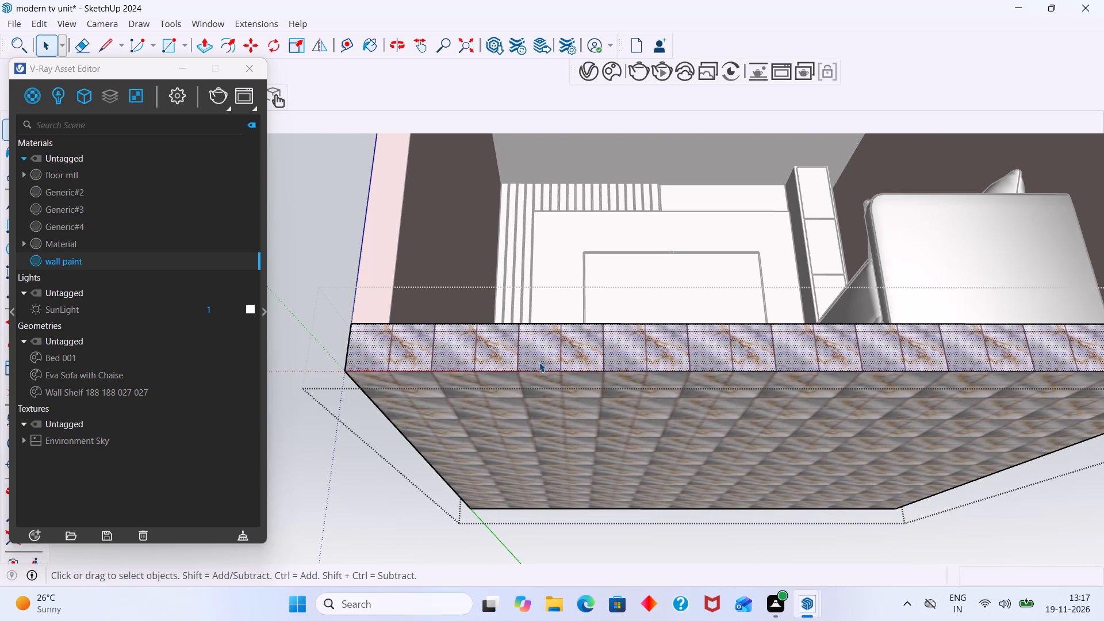
pyautogui.click(375, 497)
# Paint the floor slab's underside with Blacktop Old 01 from the Asphalt and Concrete materials.
pyautogui.moveTo(499, 399); pyautogui.dragTo(528, 361, button='middle')
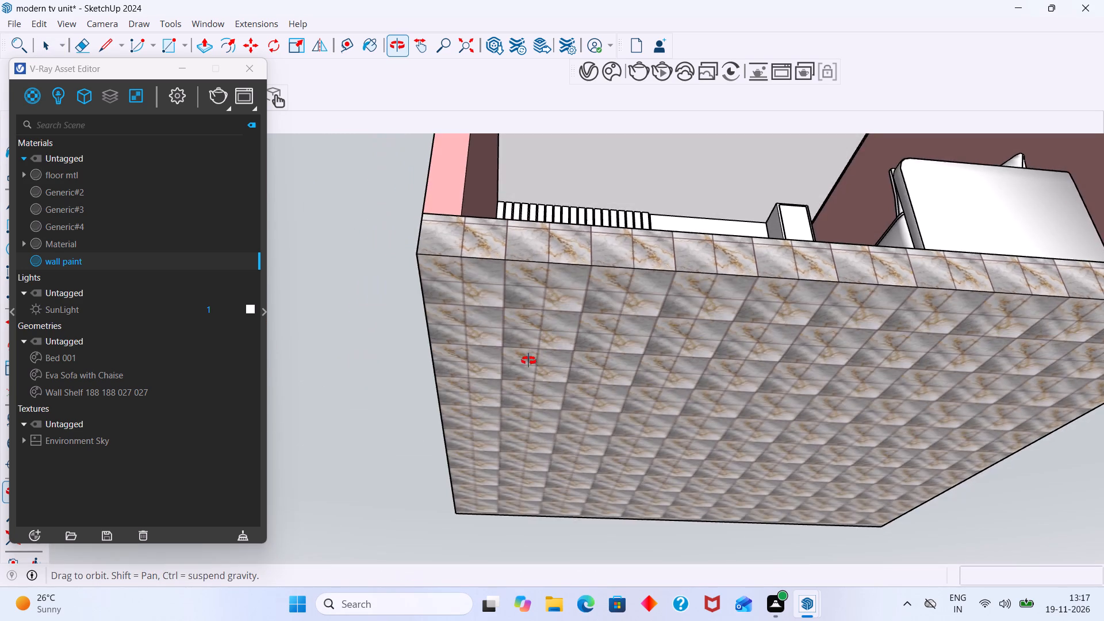
pyautogui.moveTo(528, 361); pyautogui.dragTo(517, 405, button='middle')
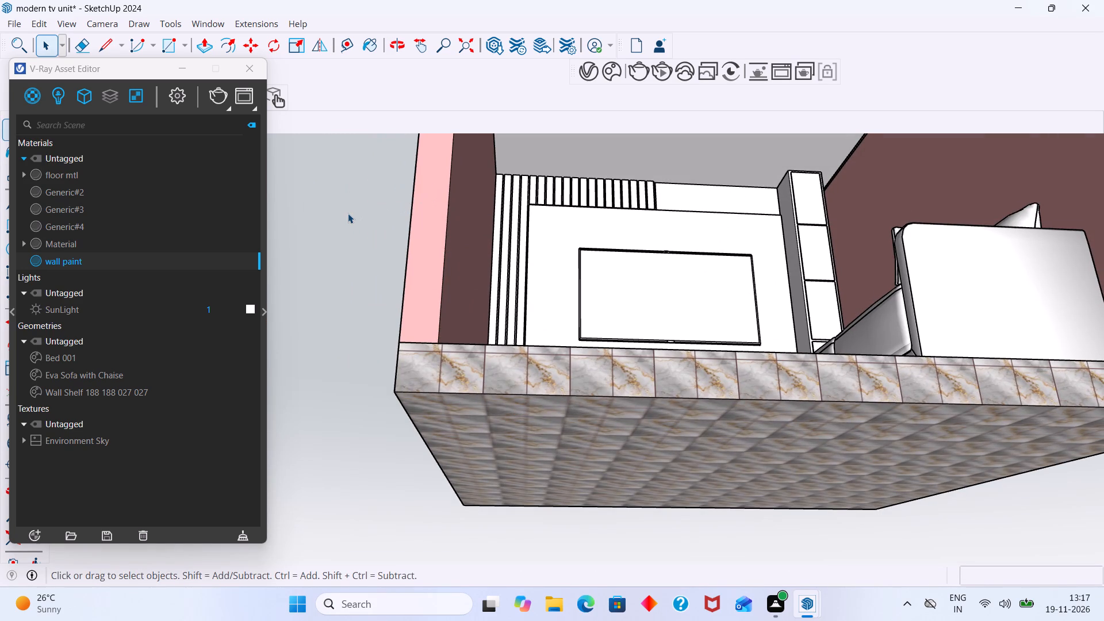
pyautogui.press('b')
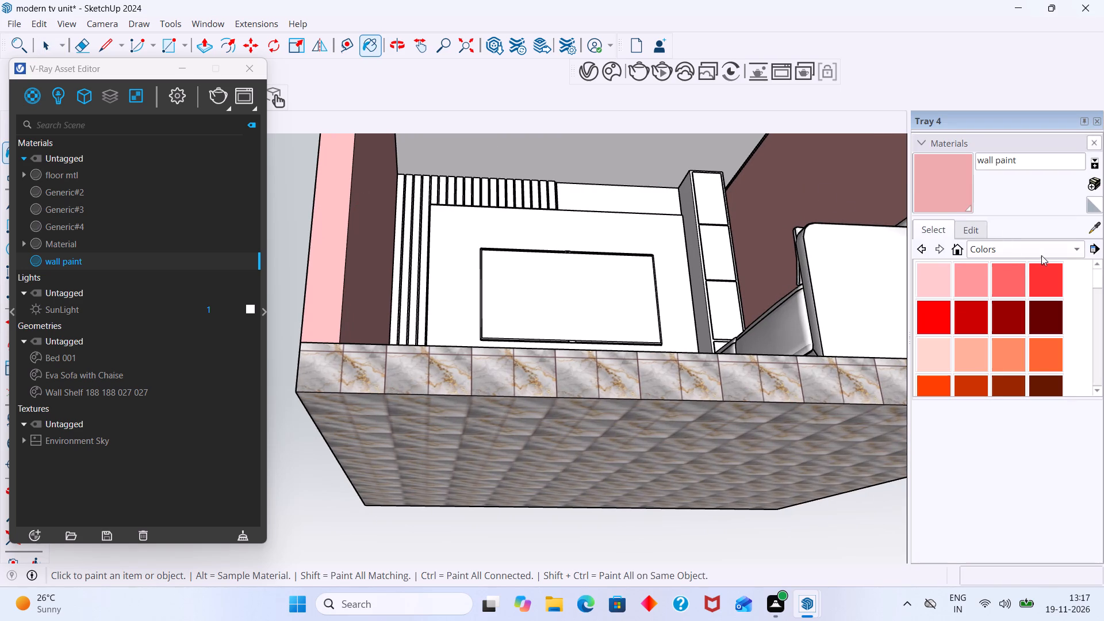
pyautogui.click(1075, 247)
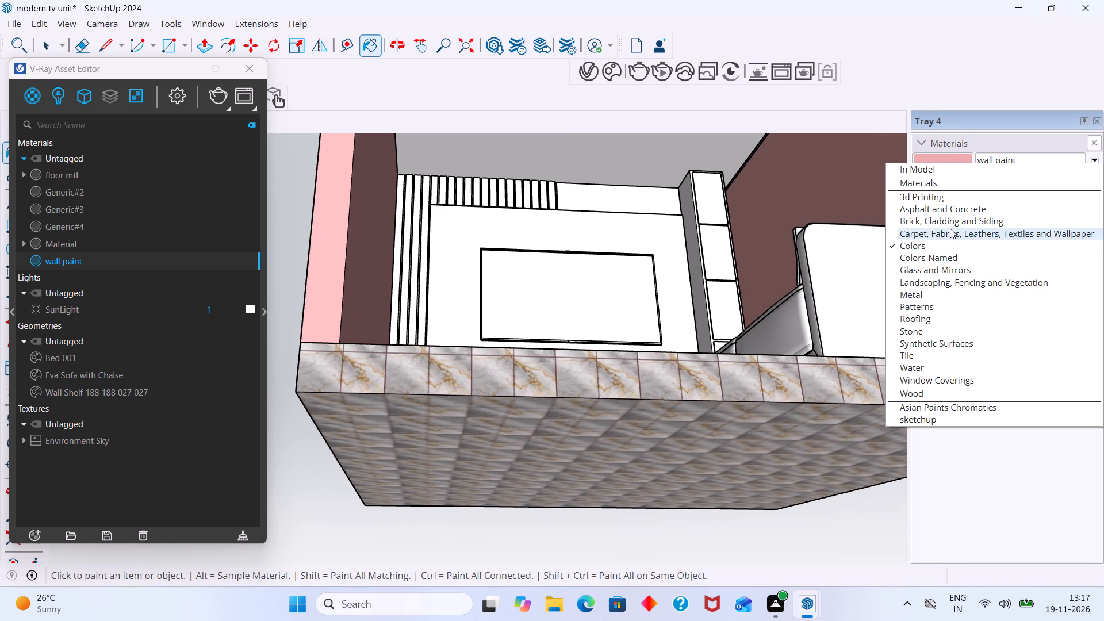
pyautogui.click(948, 209)
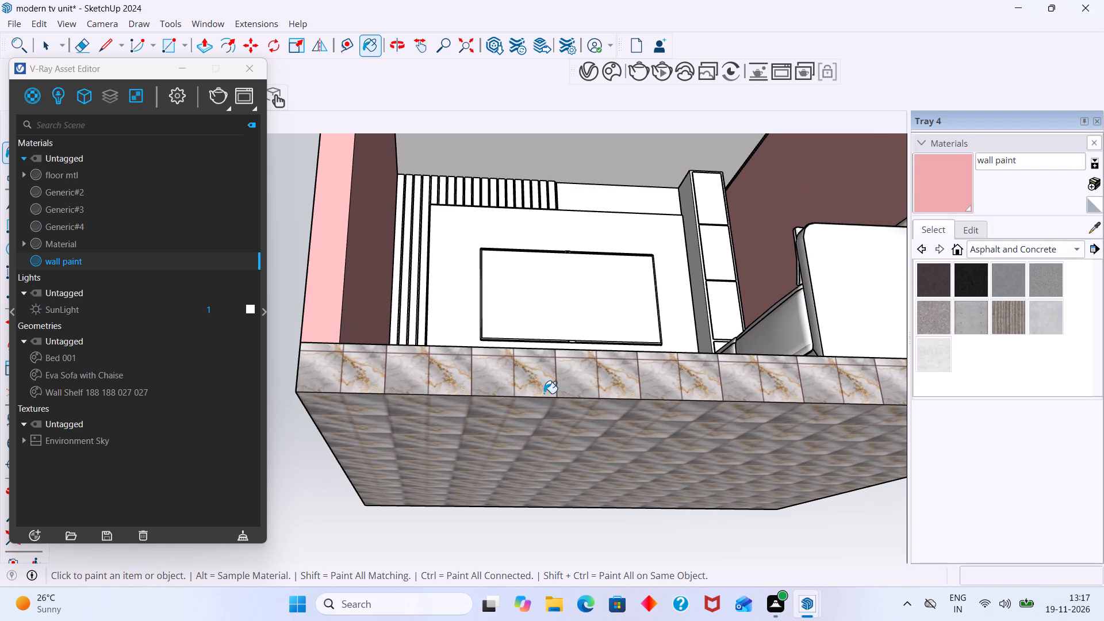
pyautogui.moveTo(534, 374); pyautogui.dragTo(547, 288, button='middle')
pyautogui.press('space')
pyautogui.doubleClick(529, 393)
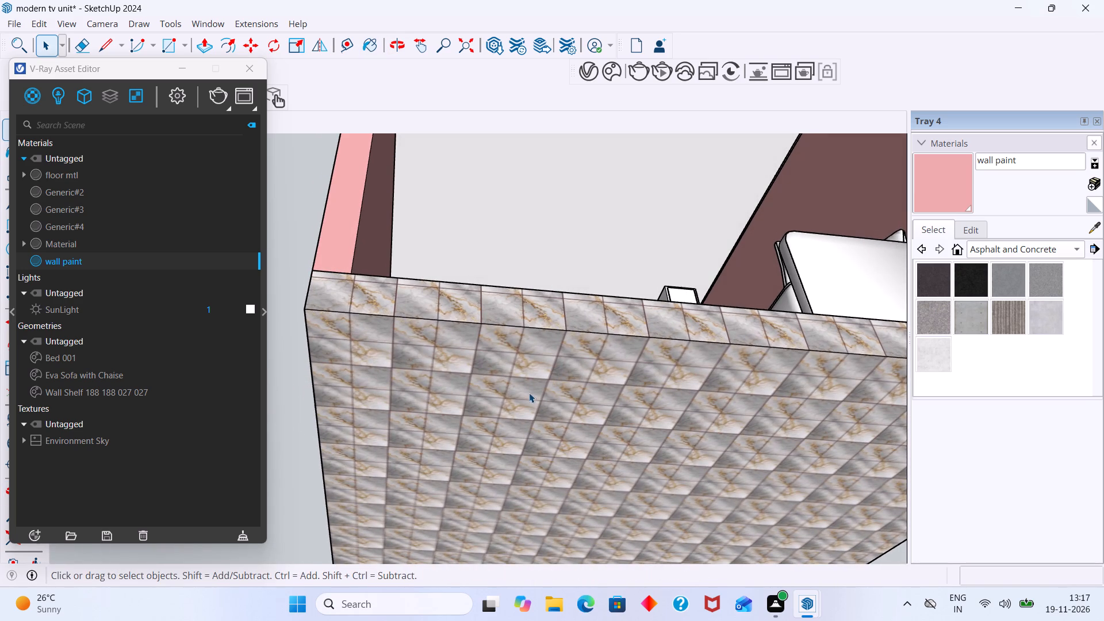
pyautogui.click(530, 401)
pyautogui.click(1002, 269)
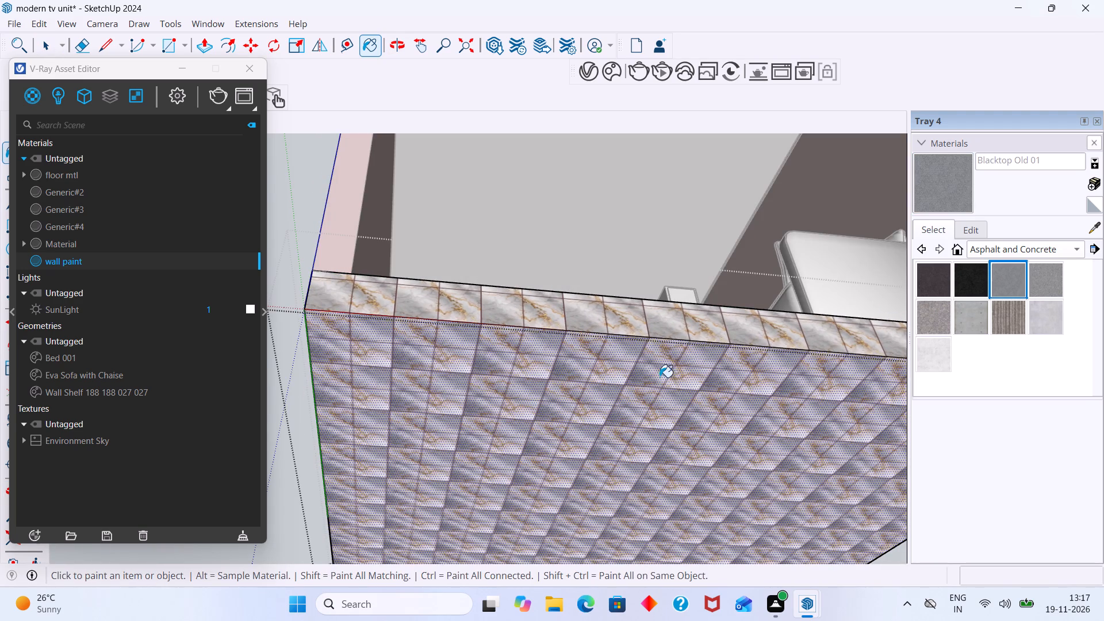
pyautogui.click(614, 386)
# Paint the floor slab's edge faces below the sofa-side wall and the rear wall with Blacktop Old 01.
pyautogui.scroll(-10, 608, 378)
pyautogui.moveTo(557, 351); pyautogui.dragTo(414, 368, button='middle')
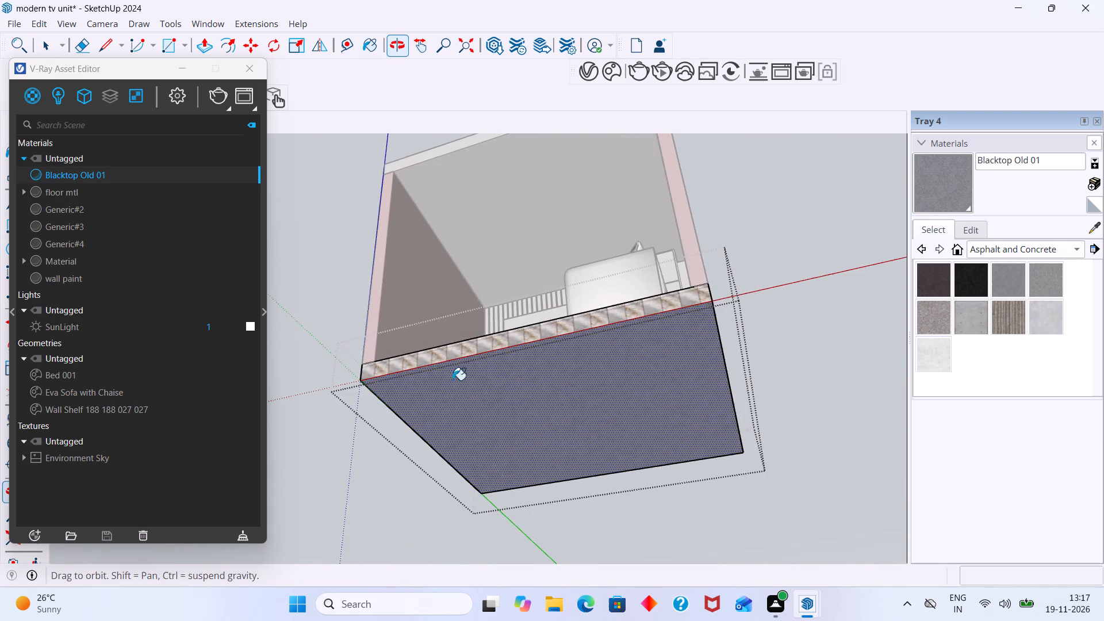
pyautogui.moveTo(754, 333); pyautogui.dragTo(504, 400, button='middle')
pyautogui.scroll(8, 457, 399)
pyautogui.click(453, 355)
pyautogui.scroll(-6, 463, 357)
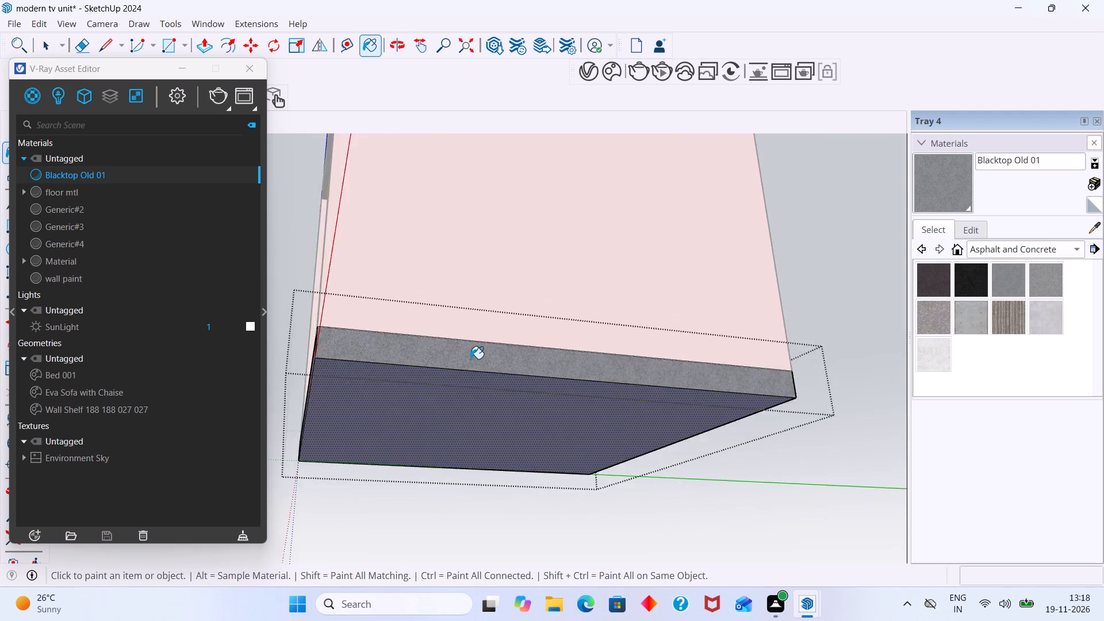
pyautogui.scroll(-9, 470, 359)
pyautogui.moveTo(605, 377); pyautogui.dragTo(319, 424, button='middle')
pyautogui.scroll(11, 524, 412)
pyautogui.click(501, 358)
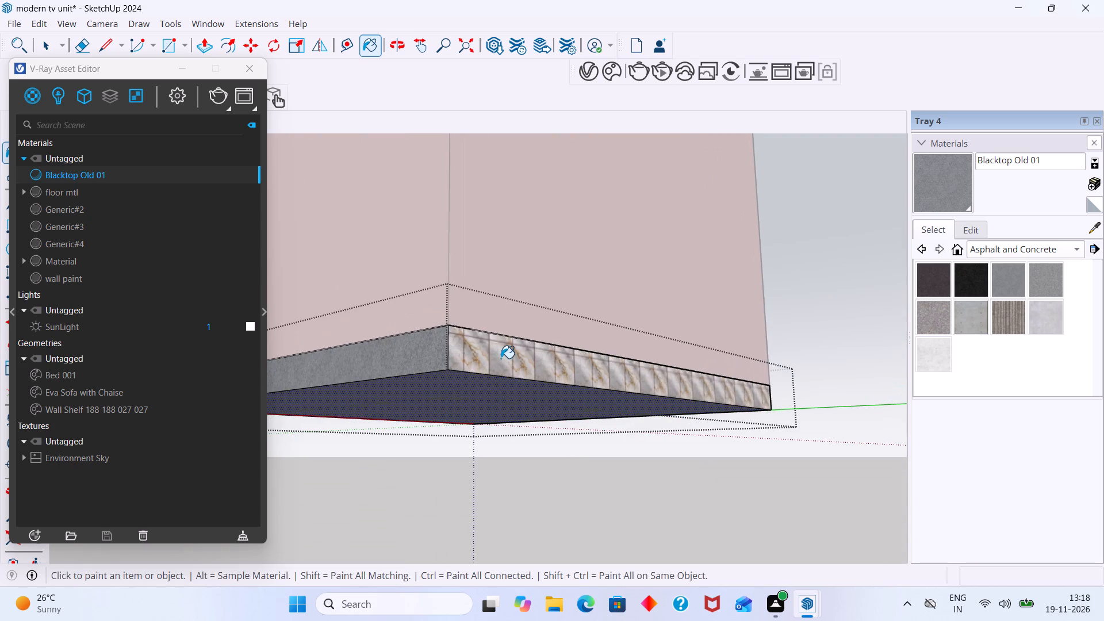
# Paint the floor slab's front edge face at the room opening with Blacktop Old 01.
pyautogui.scroll(-11, 501, 358)
pyautogui.moveTo(611, 396); pyautogui.dragTo(362, 436, button='middle')
pyautogui.moveTo(700, 370); pyautogui.dragTo(346, 424, button='middle')
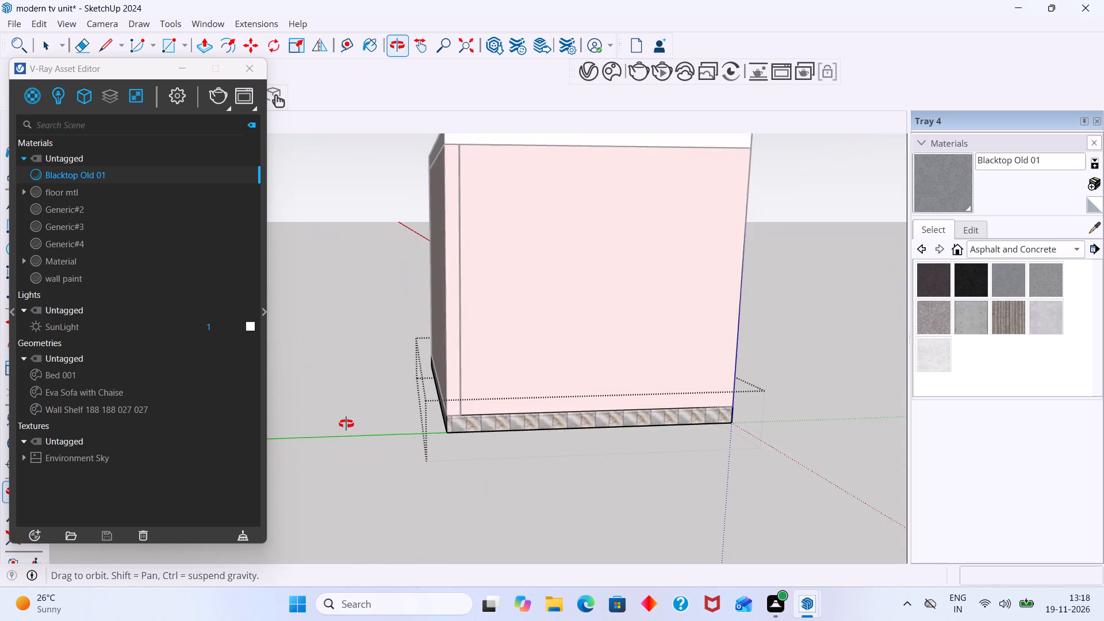
pyautogui.moveTo(346, 424); pyautogui.dragTo(348, 424, button='middle')
pyautogui.scroll(6, 473, 435)
pyautogui.scroll(-9, 491, 442)
pyautogui.moveTo(626, 471); pyautogui.dragTo(194, 471, button='middle')
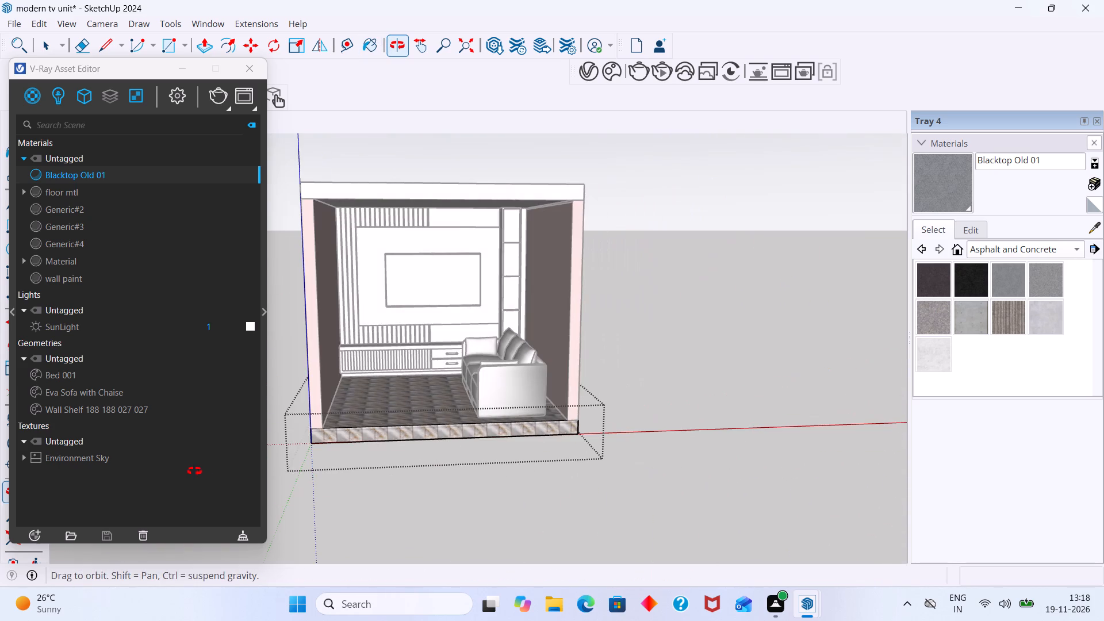
pyautogui.moveTo(194, 471); pyautogui.dragTo(197, 470, button='middle')
pyautogui.scroll(13, 511, 450)
pyautogui.click(515, 423)
pyautogui.scroll(1, 515, 423)
pyautogui.scroll(-3, 515, 423)
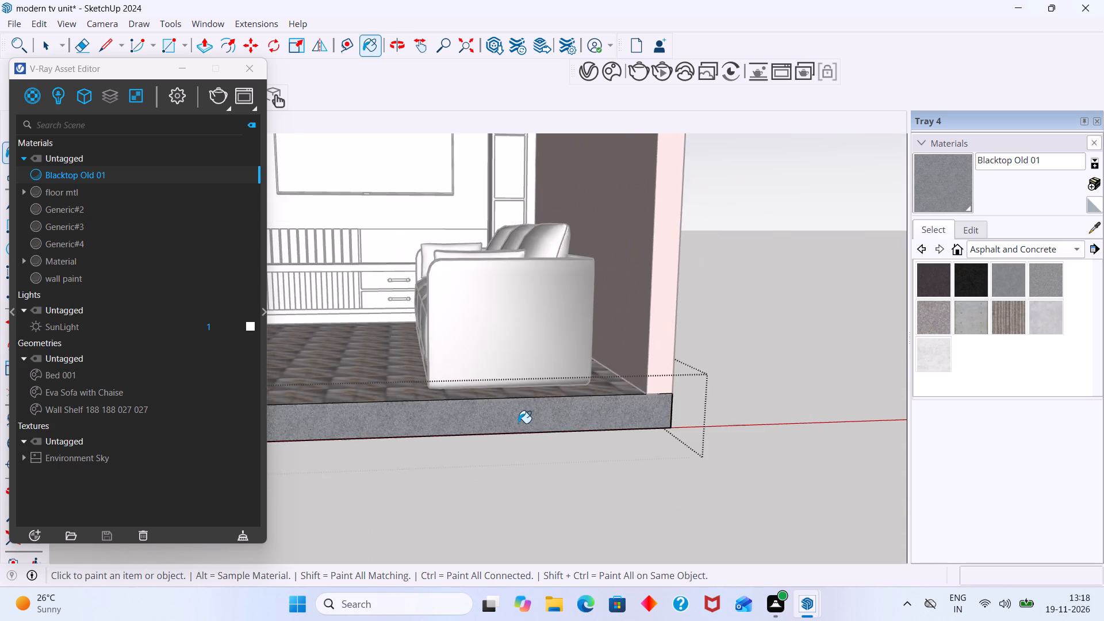
# Paint the floor slab's edge face below the side wall opposite the sofa with Blacktop Old 01 and leave the slab group.
pyautogui.scroll(-15, 518, 423)
pyautogui.moveTo(423, 485); pyautogui.dragTo(723, 478, button='middle')
pyautogui.scroll(13, 577, 429)
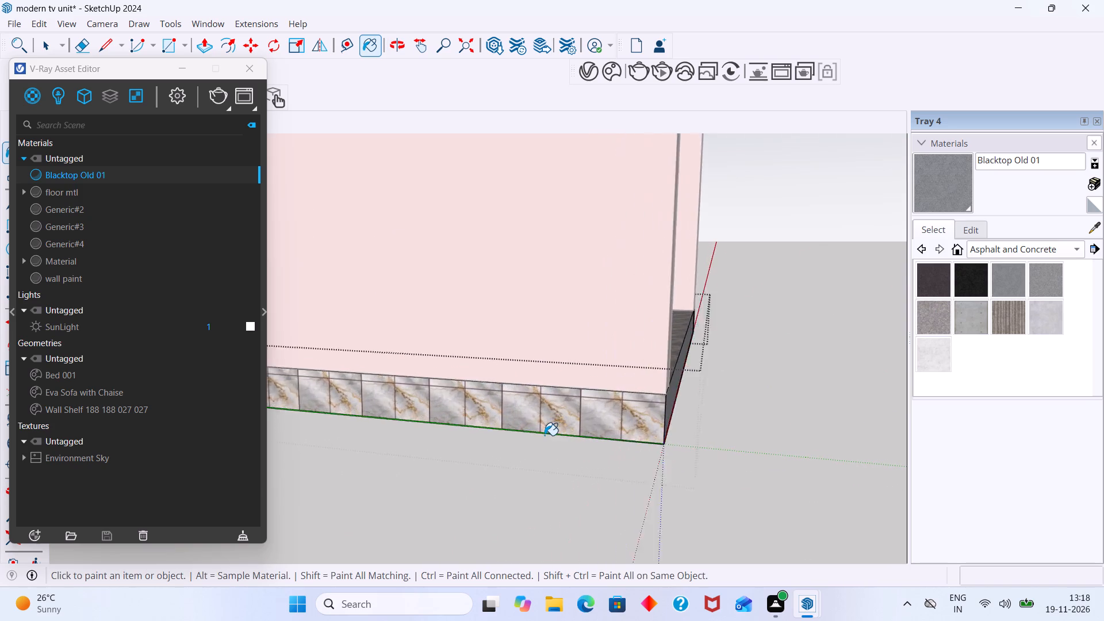
pyautogui.scroll(3, 545, 435)
pyautogui.click(552, 416)
pyautogui.scroll(-11, 552, 416)
pyautogui.scroll(1, 601, 415)
pyautogui.scroll(-5, 601, 415)
pyautogui.moveTo(624, 417); pyautogui.dragTo(461, 441, button='middle')
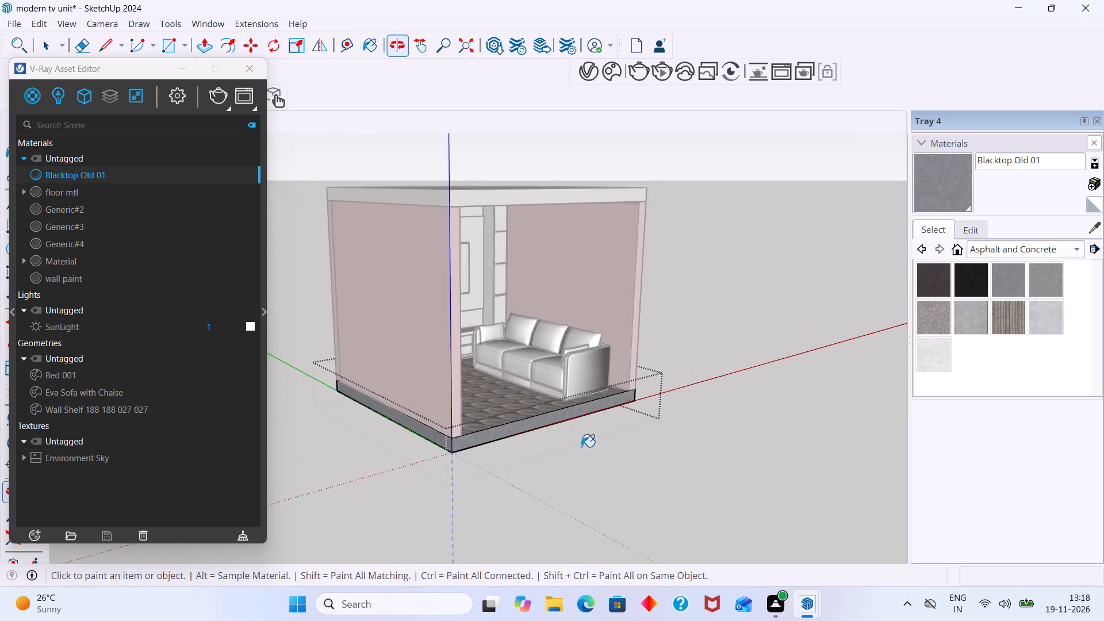
pyautogui.moveTo(653, 434); pyautogui.dragTo(592, 450, button='middle')
pyautogui.press('space')
pyautogui.click(706, 409)
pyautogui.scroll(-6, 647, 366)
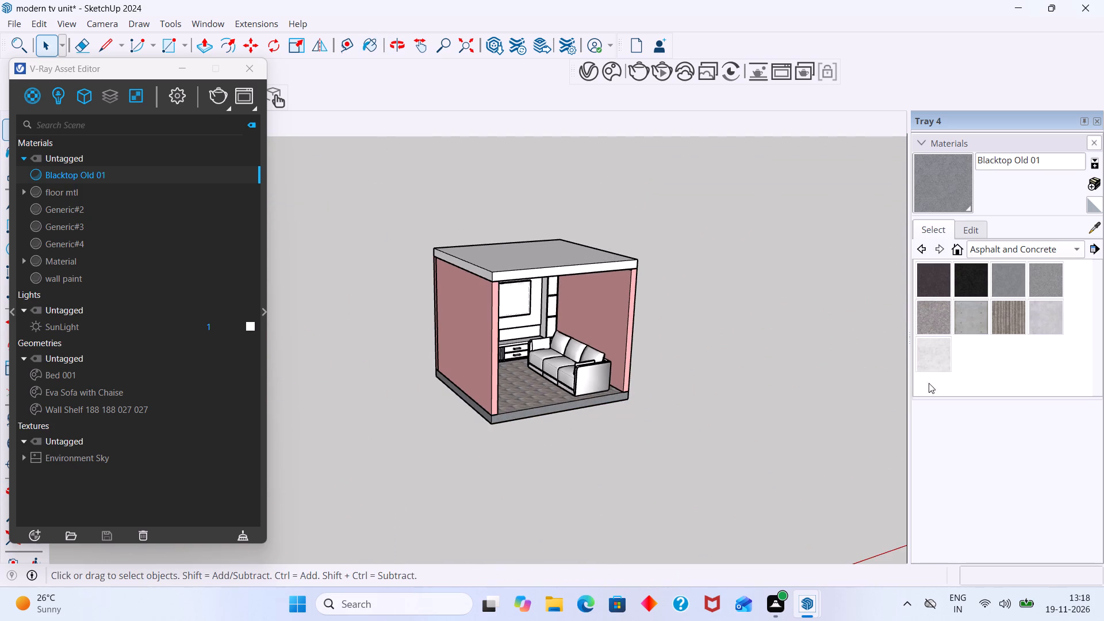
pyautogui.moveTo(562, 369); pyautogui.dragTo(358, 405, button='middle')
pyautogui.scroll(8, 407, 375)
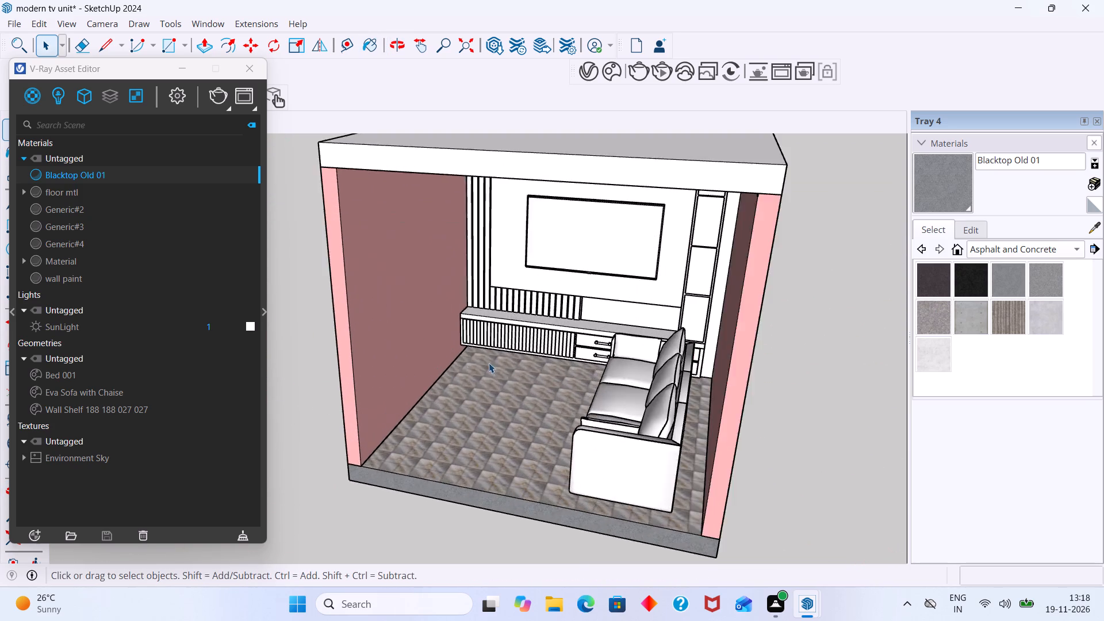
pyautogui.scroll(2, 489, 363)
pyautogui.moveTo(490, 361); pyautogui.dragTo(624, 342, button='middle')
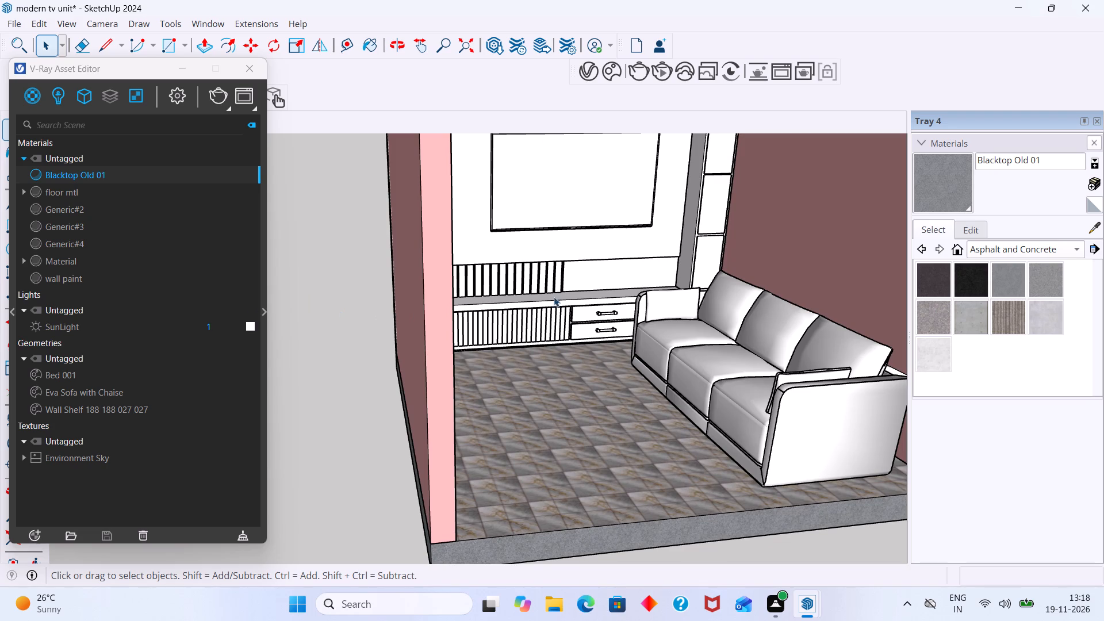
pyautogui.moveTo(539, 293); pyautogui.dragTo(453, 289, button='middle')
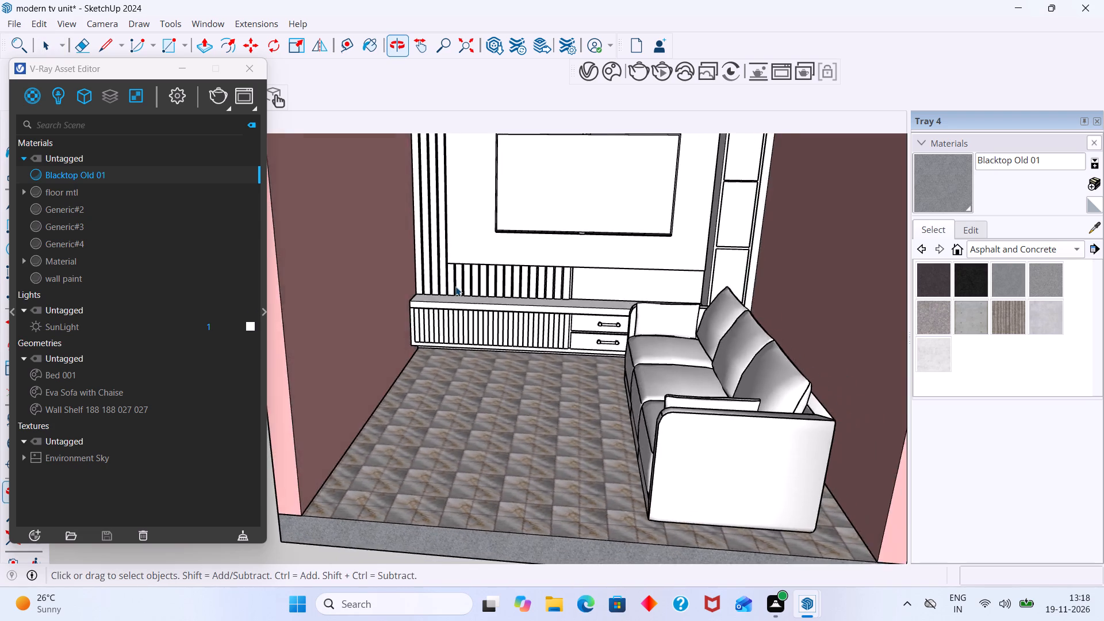
# Paint the slat group between the TV panel and the cabinet top with Wood Cherry Original from the Wood materials.
pyautogui.scroll(-8, 456, 286)
pyautogui.moveTo(460, 367); pyautogui.dragTo(484, 291, button='middle')
pyautogui.scroll(6, 484, 290)
pyautogui.moveTo(512, 331); pyautogui.dragTo(542, 384, button='middle')
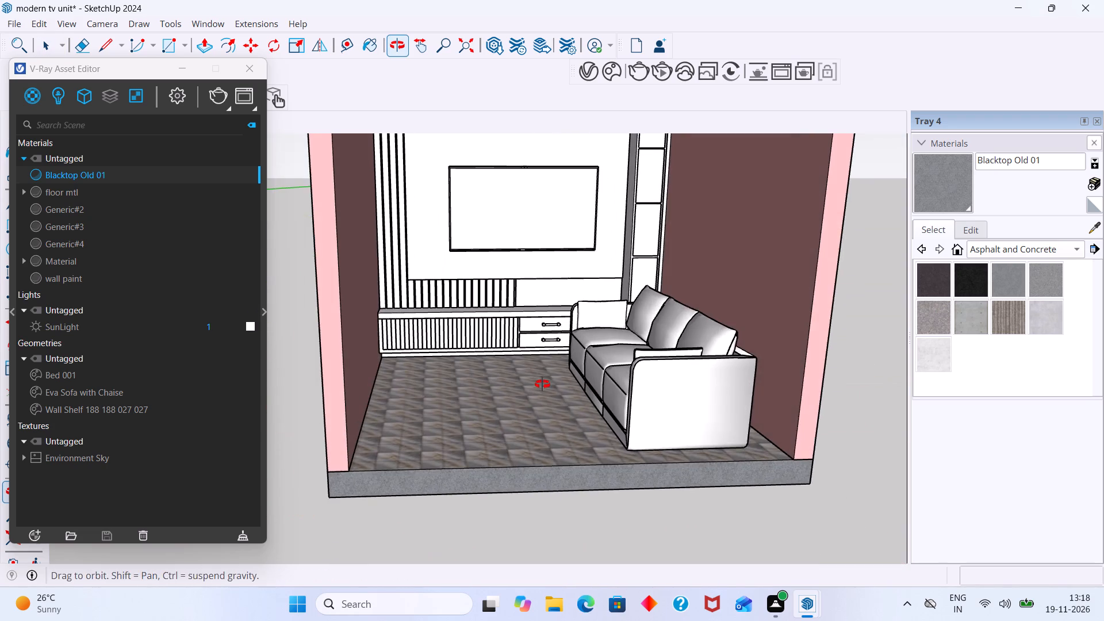
pyautogui.moveTo(542, 384); pyautogui.dragTo(542, 381, button='middle')
pyautogui.scroll(3, 473, 287)
pyautogui.scroll(9, 415, 301)
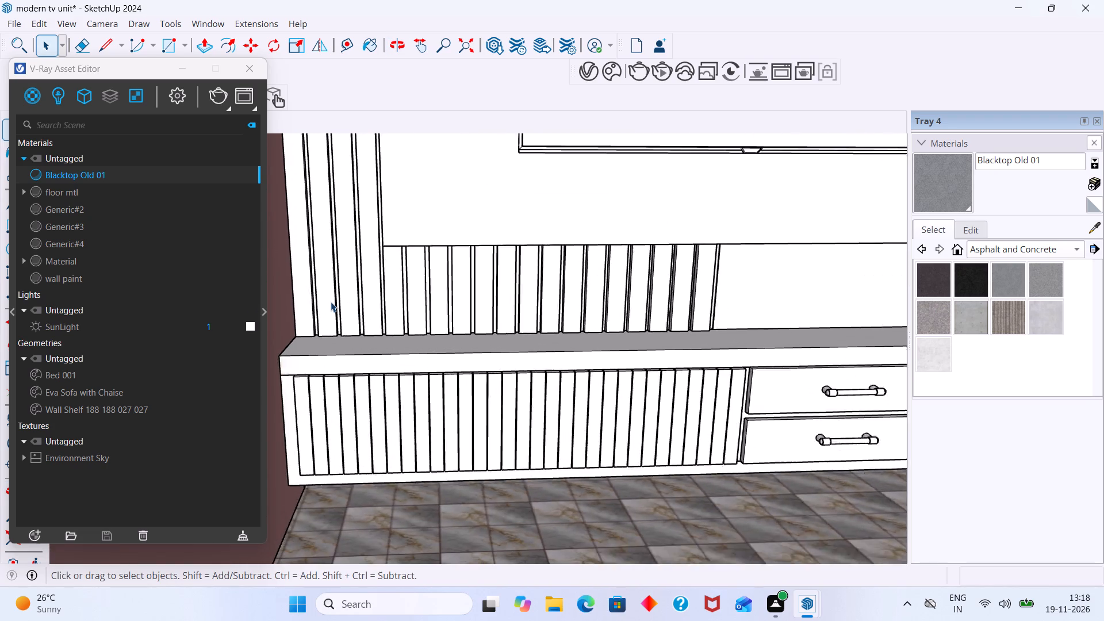
pyautogui.scroll(1, 331, 302)
pyautogui.click(1075, 247)
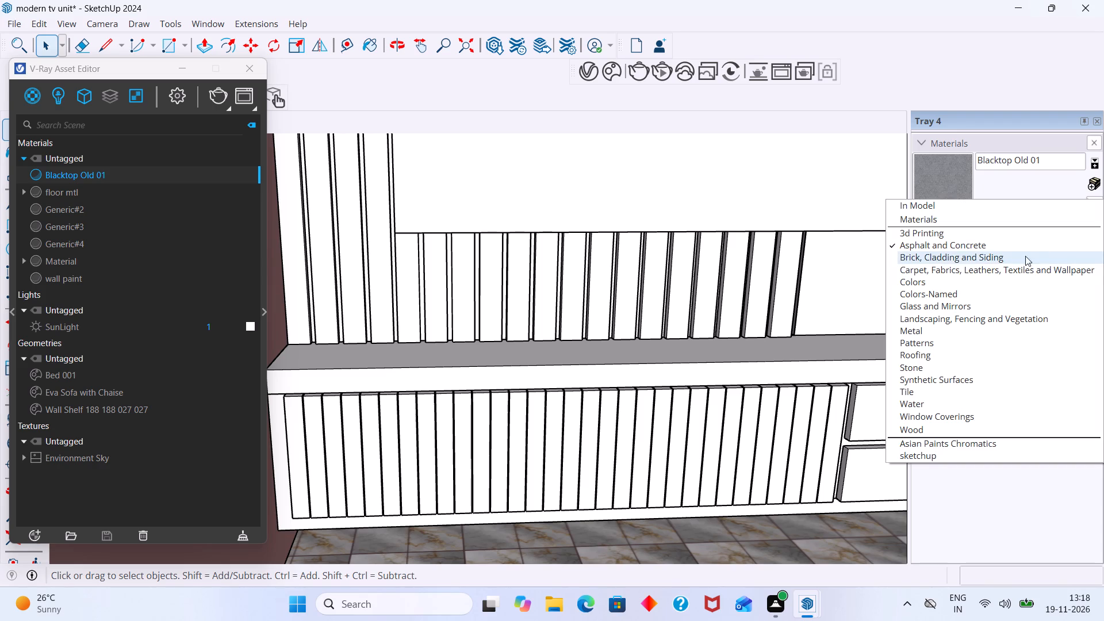
pyautogui.click(931, 425)
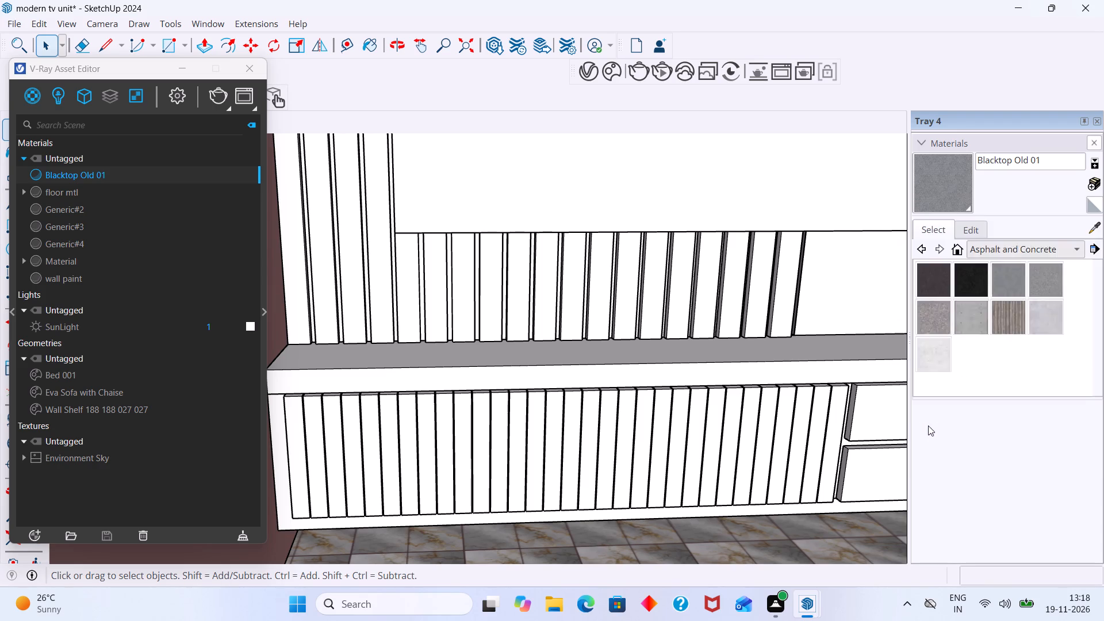
pyautogui.scroll(-1, 926, 391)
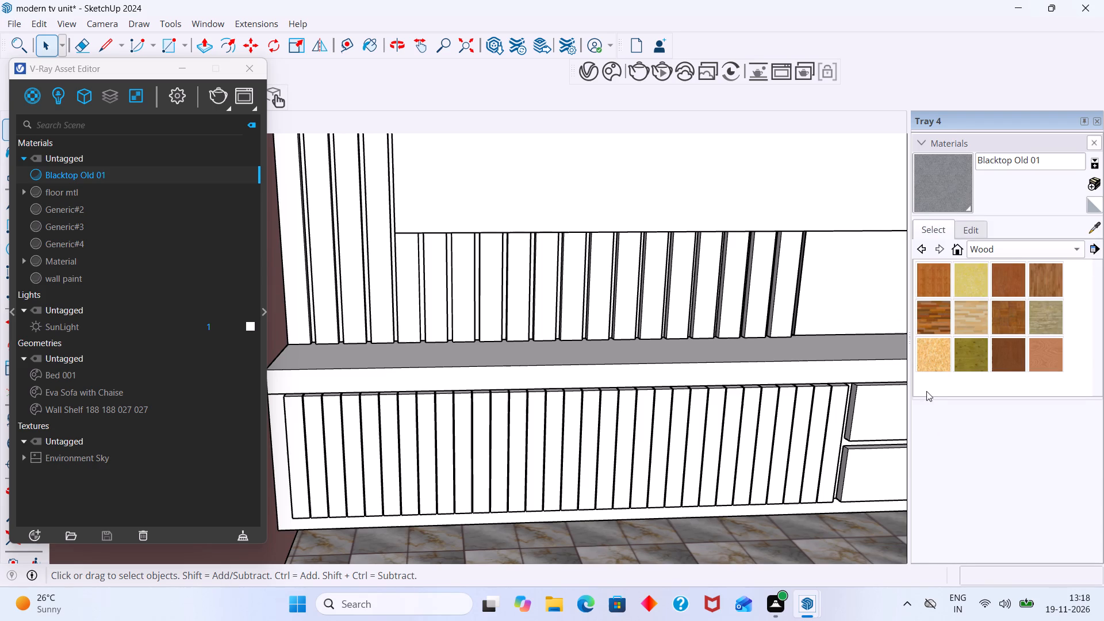
pyautogui.scroll(-1, 926, 391)
pyautogui.tripleClick(527, 309)
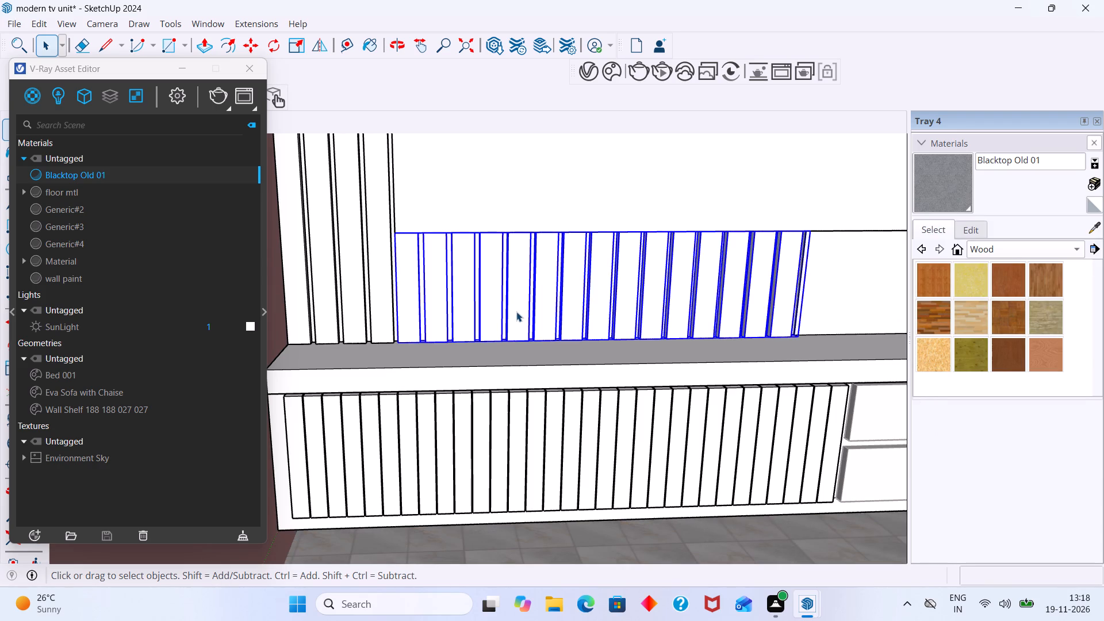
pyautogui.click(1005, 288)
pyautogui.click(596, 313)
# Paint the tall wall slats beside and above the TV panel with Wood Cherry Original.
pyautogui.scroll(-4, 599, 309)
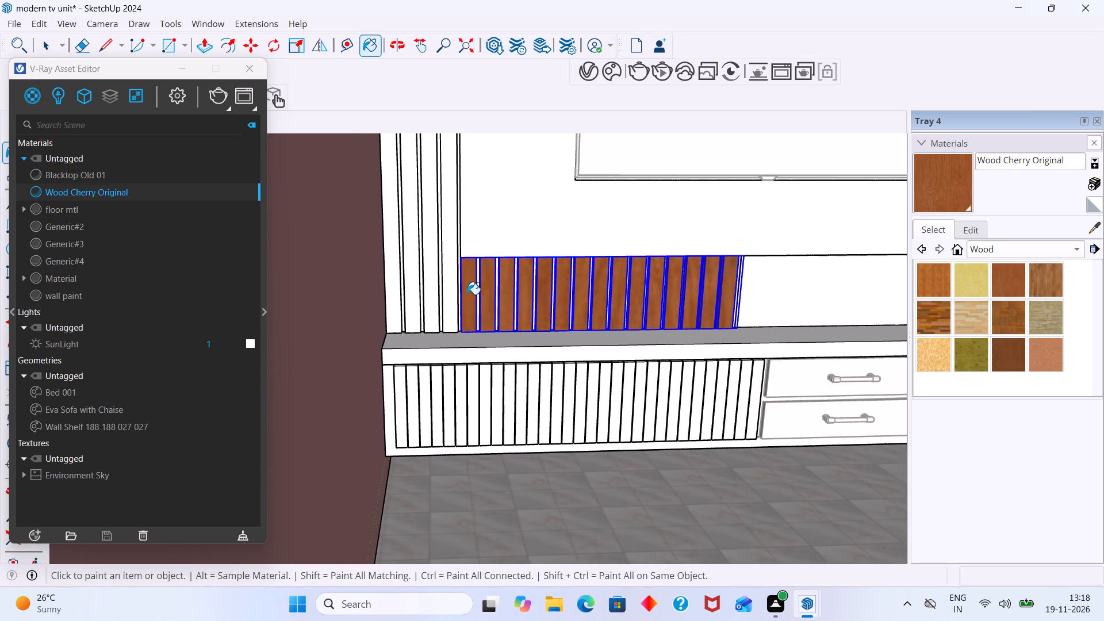
pyautogui.scroll(6, 451, 290)
pyautogui.click(450, 289)
# Paint the fluted slats on the TV cabinet's front with Wood Cherry Original.
pyautogui.scroll(-16, 450, 289)
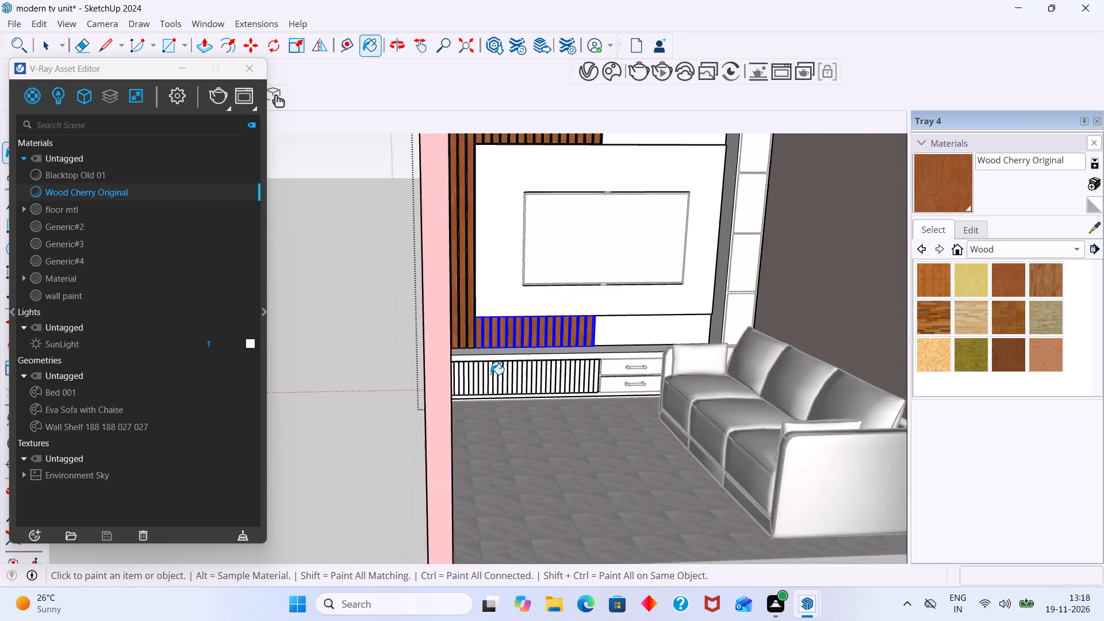
pyautogui.scroll(-3, 490, 374)
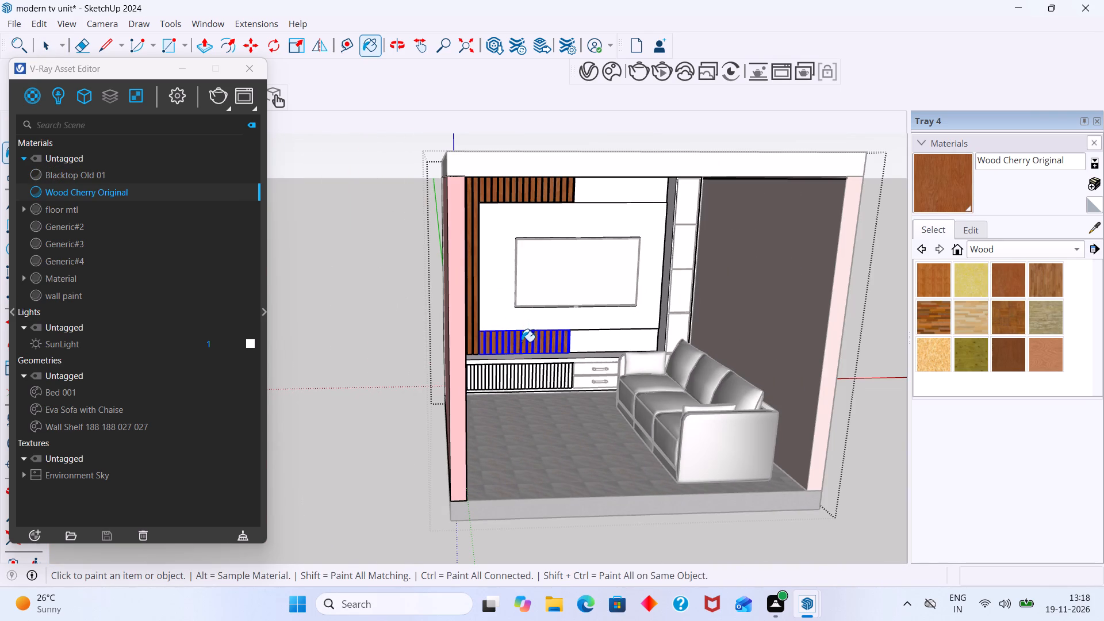
pyautogui.scroll(20, 522, 342)
pyautogui.scroll(2, 522, 342)
pyautogui.click(518, 420)
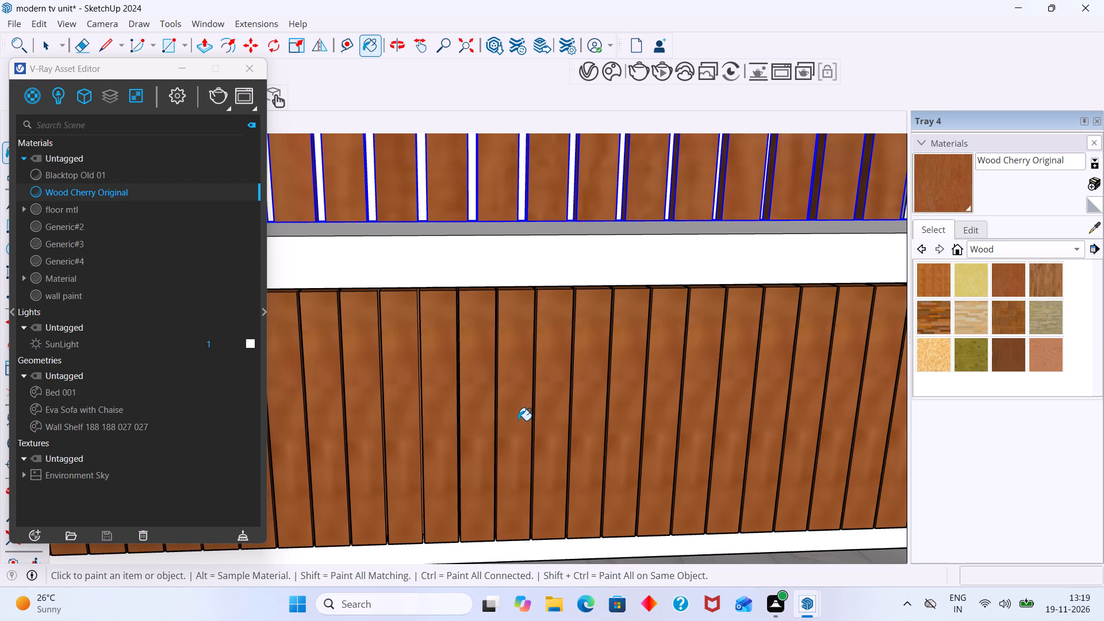
pyautogui.press('Escape')
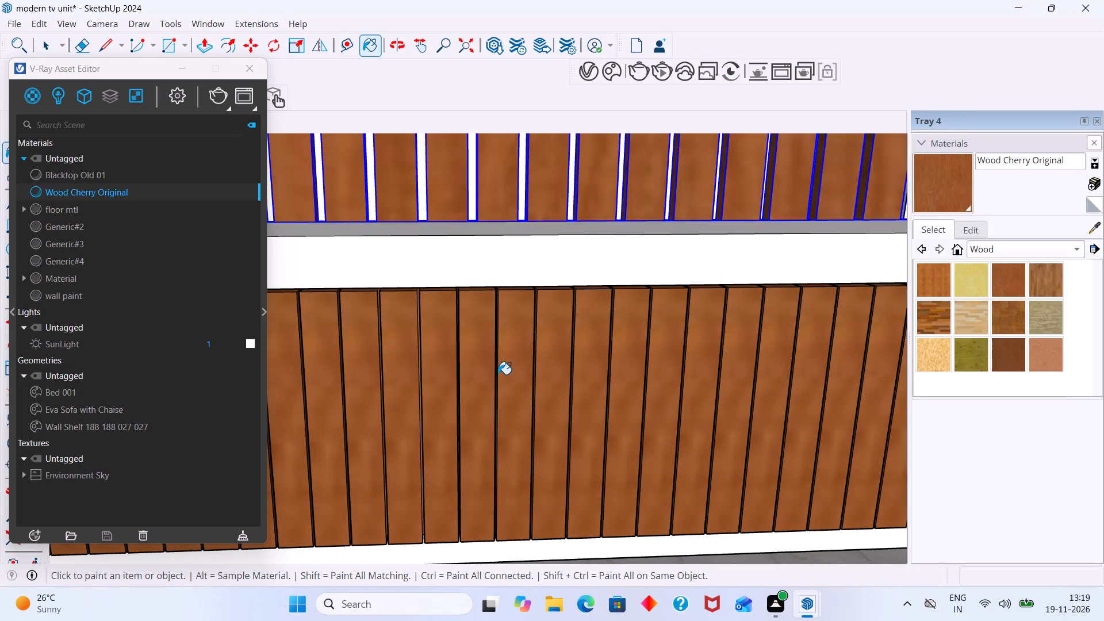
pyautogui.press('v')
pyautogui.scroll(-3, 306, 333)
pyautogui.scroll(-9, 381, 323)
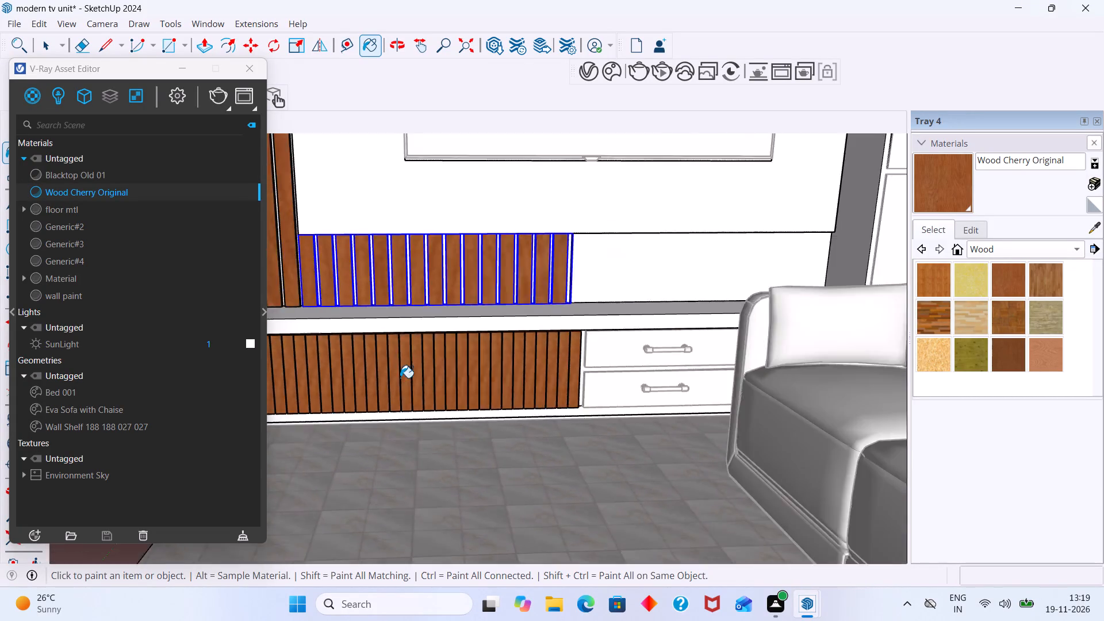
pyautogui.scroll(-8, 401, 378)
pyautogui.scroll(-4, 481, 413)
pyautogui.scroll(-1, 561, 444)
pyautogui.moveTo(567, 451); pyautogui.dragTo(616, 477, button='middle')
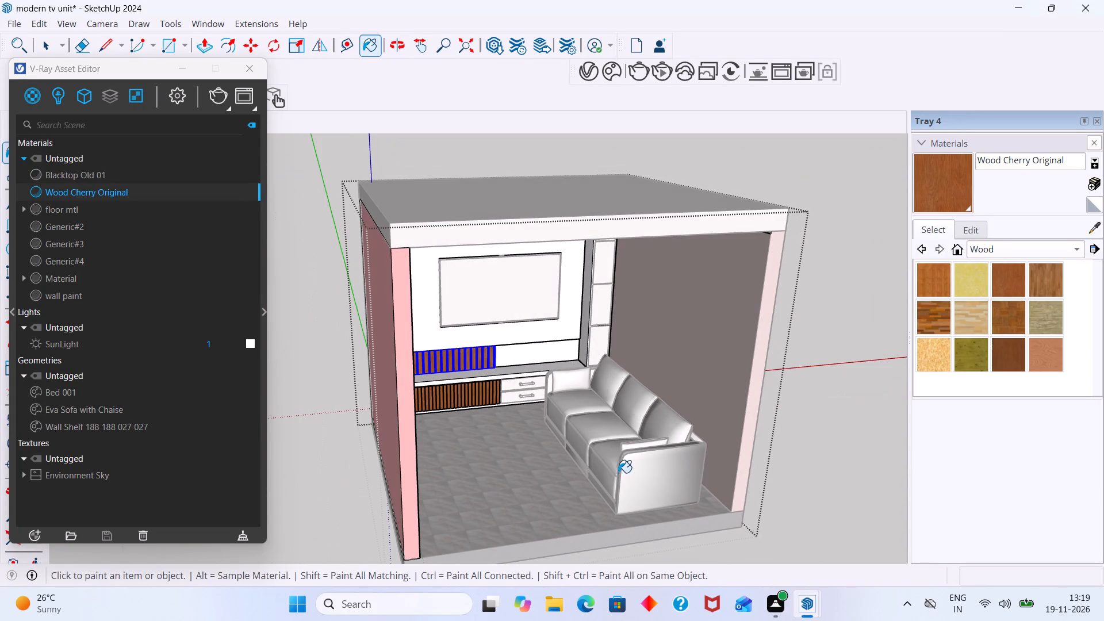
pyautogui.press('Escape')
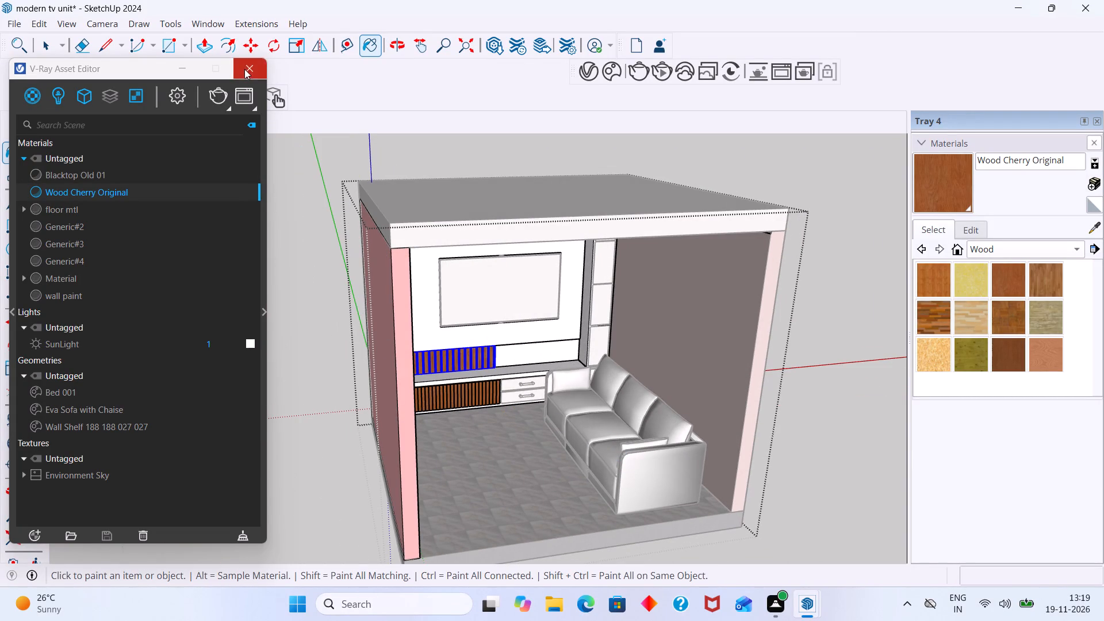
# Close the V-Ray Asset Editor, leave the Paint tool and exit the slat group.
pyautogui.click(248, 68)
pyautogui.press('space')
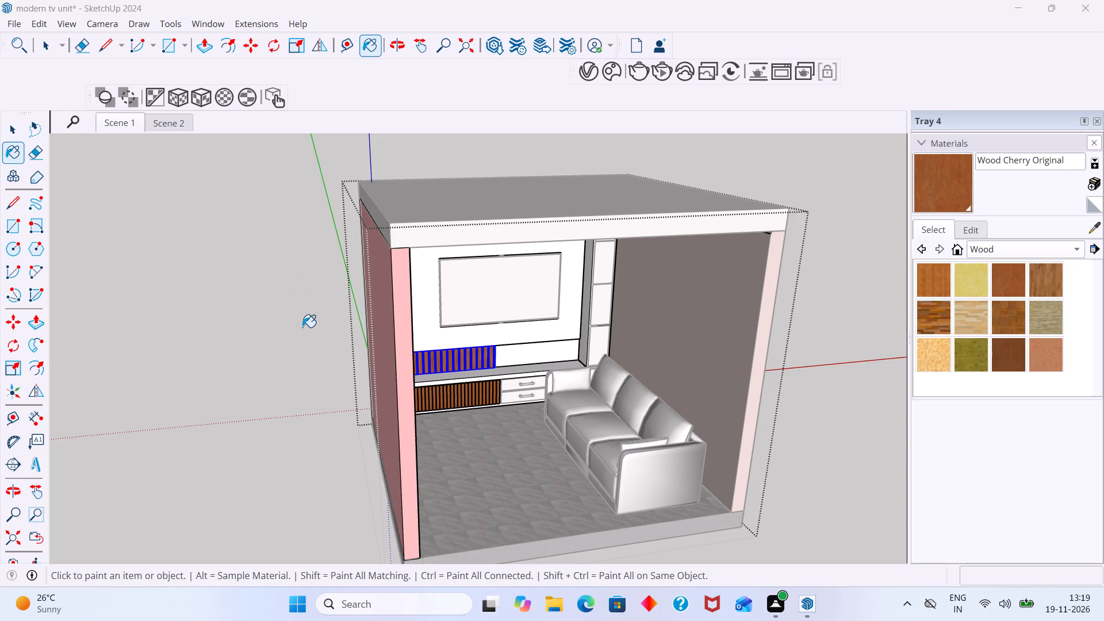
pyautogui.press('Escape')
pyautogui.scroll(-3, 467, 327)
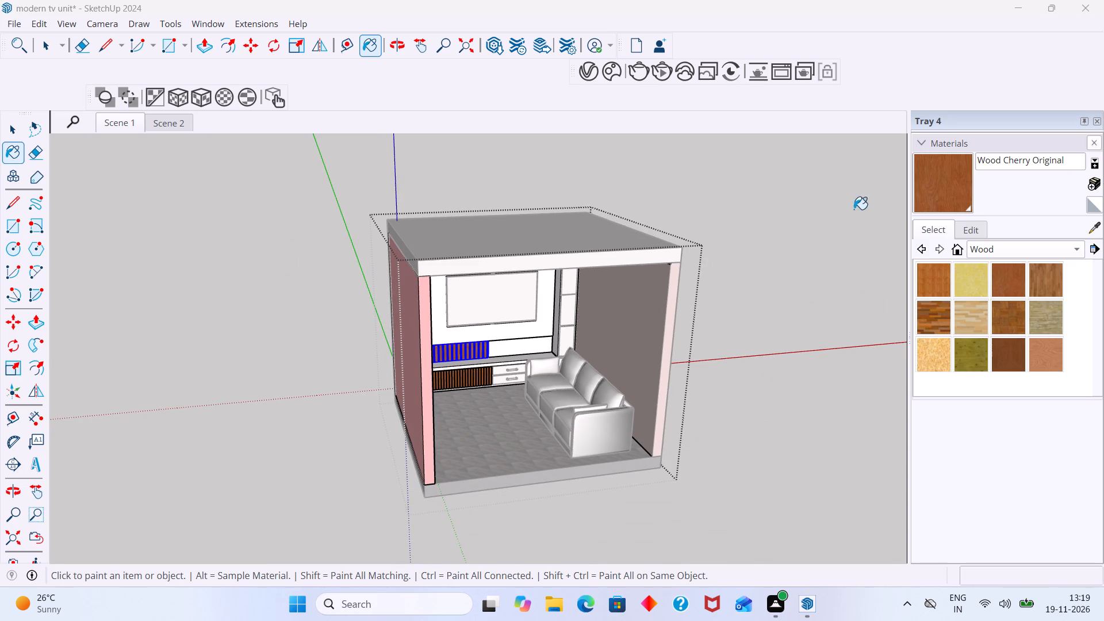
pyautogui.press('Escape')
pyautogui.press('space')
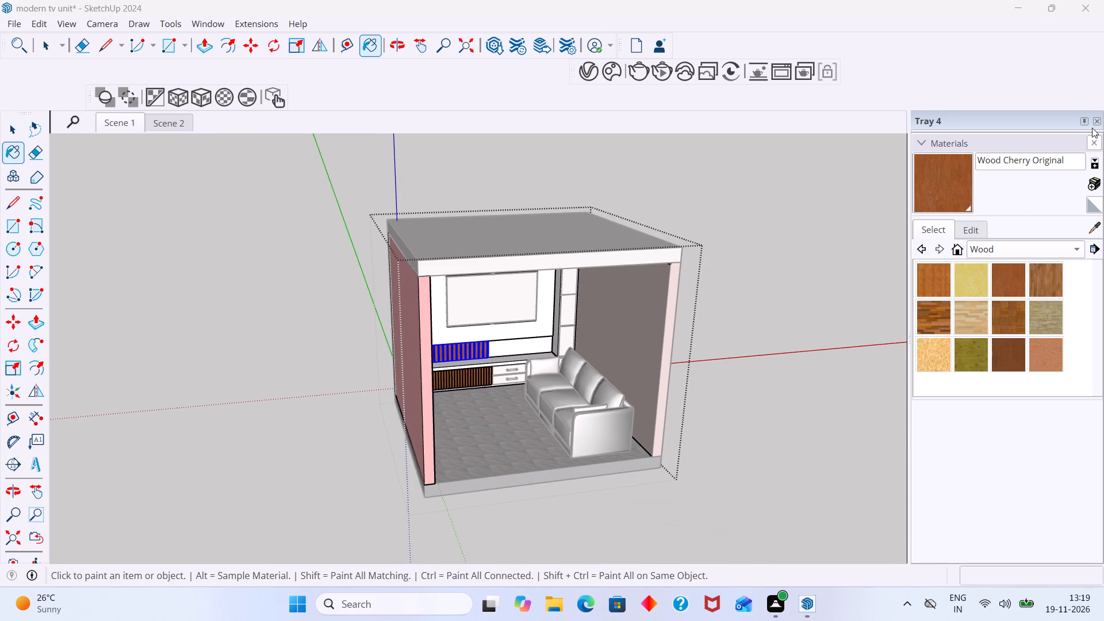
pyautogui.click(1093, 124)
pyautogui.scroll(10, 613, 373)
pyautogui.click(584, 497)
pyautogui.click(580, 489)
pyautogui.scroll(1, 584, 474)
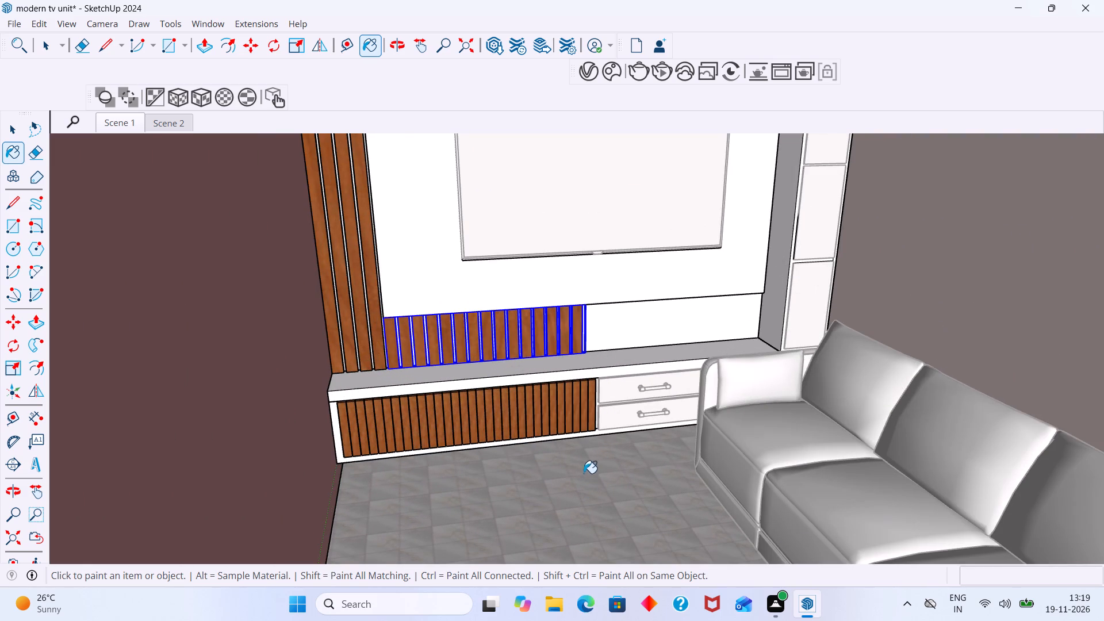
pyautogui.moveTo(582, 468); pyautogui.dragTo(594, 378, button='middle')
pyautogui.press('space')
pyautogui.scroll(-16, 601, 482)
pyautogui.click(784, 522)
# Start a V-Ray interactive render of the whole room seen from a raised view of its open front.
pyautogui.moveTo(645, 470); pyautogui.dragTo(453, 439, button='middle')
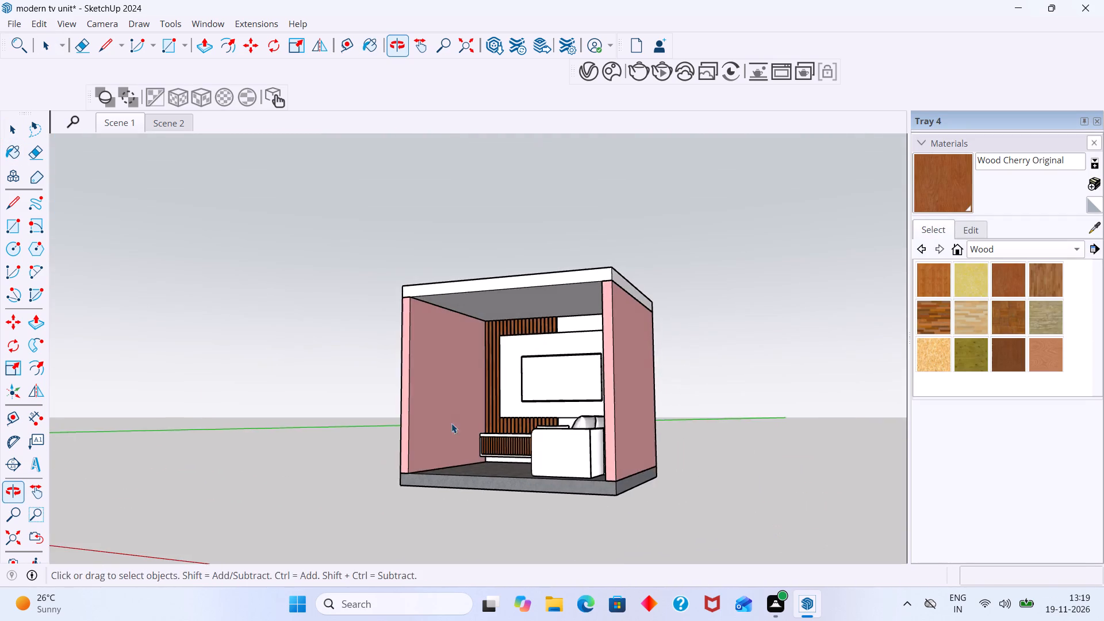
pyautogui.moveTo(459, 389); pyautogui.dragTo(503, 442, button='middle')
pyautogui.scroll(7, 519, 381)
pyautogui.moveTo(512, 389); pyautogui.dragTo(581, 431, button='middle')
pyautogui.scroll(2, 488, 421)
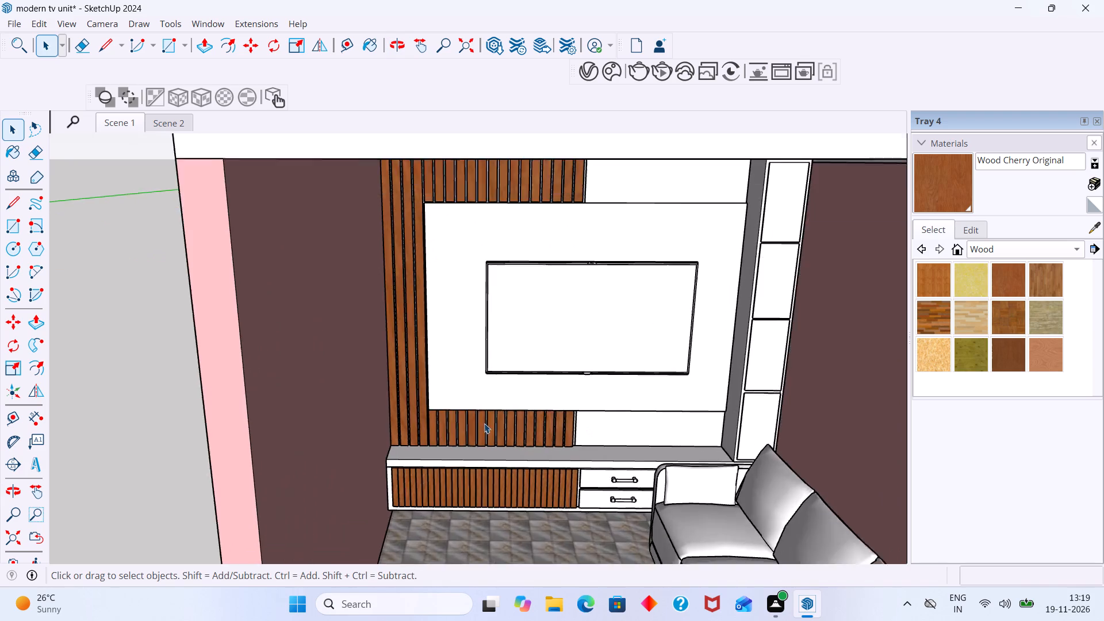
pyautogui.scroll(1, 484, 423)
pyautogui.scroll(-13, 484, 425)
pyautogui.moveTo(483, 425); pyautogui.dragTo(495, 425, button='middle')
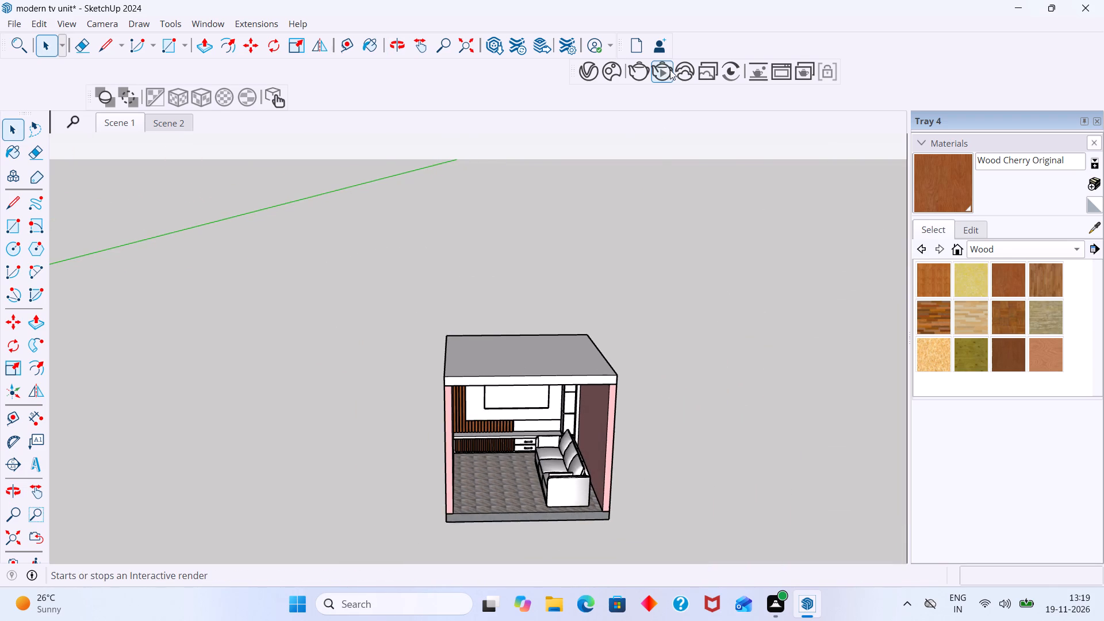
pyautogui.click(661, 67)
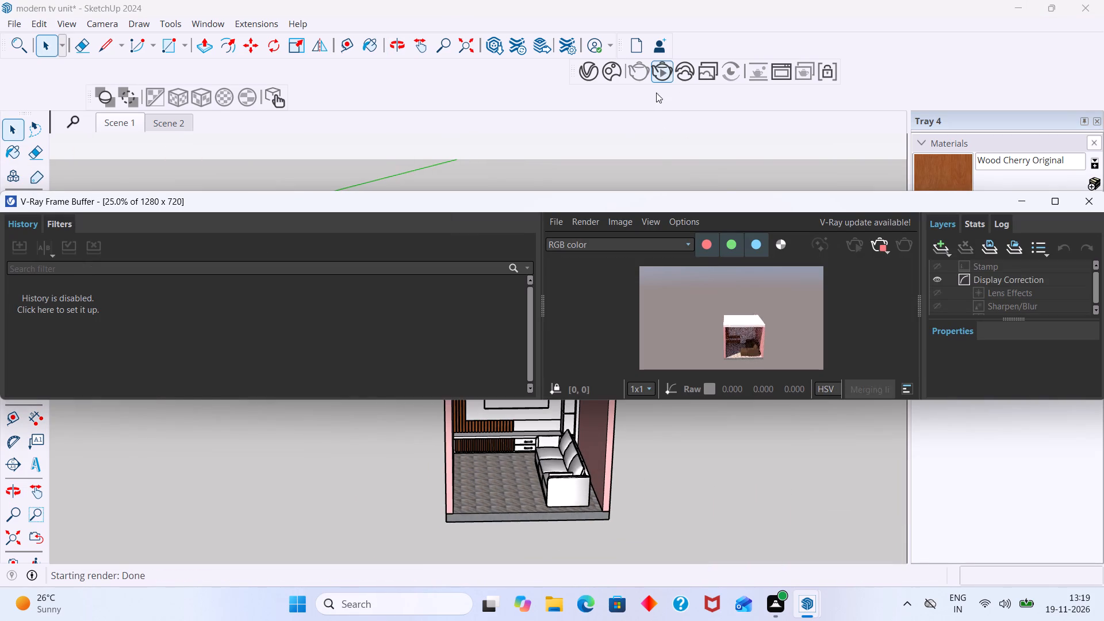
# Examine the wood slats, cabinet front, walls and floor close up in the interactive render.
pyautogui.scroll(2, 724, 335)
pyautogui.moveTo(733, 328); pyautogui.dragTo(705, 298, button='middle')
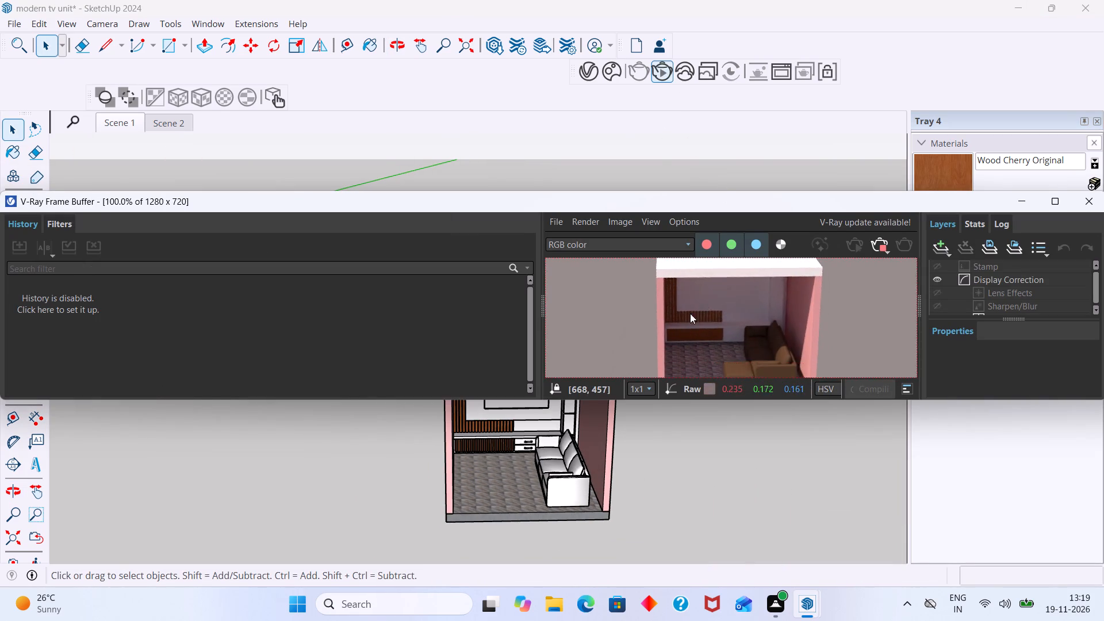
pyautogui.scroll(2, 680, 325)
pyautogui.scroll(-2, 757, 309)
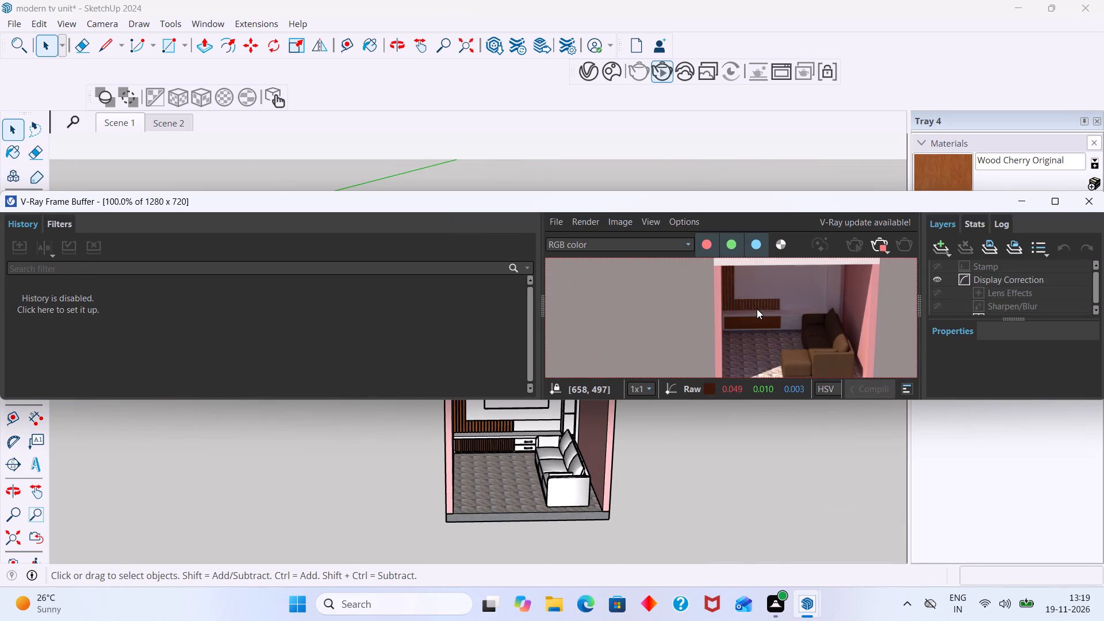
pyautogui.moveTo(748, 312); pyautogui.dragTo(687, 324, button='middle')
pyautogui.moveTo(690, 326); pyautogui.dragTo(667, 363, button='middle')
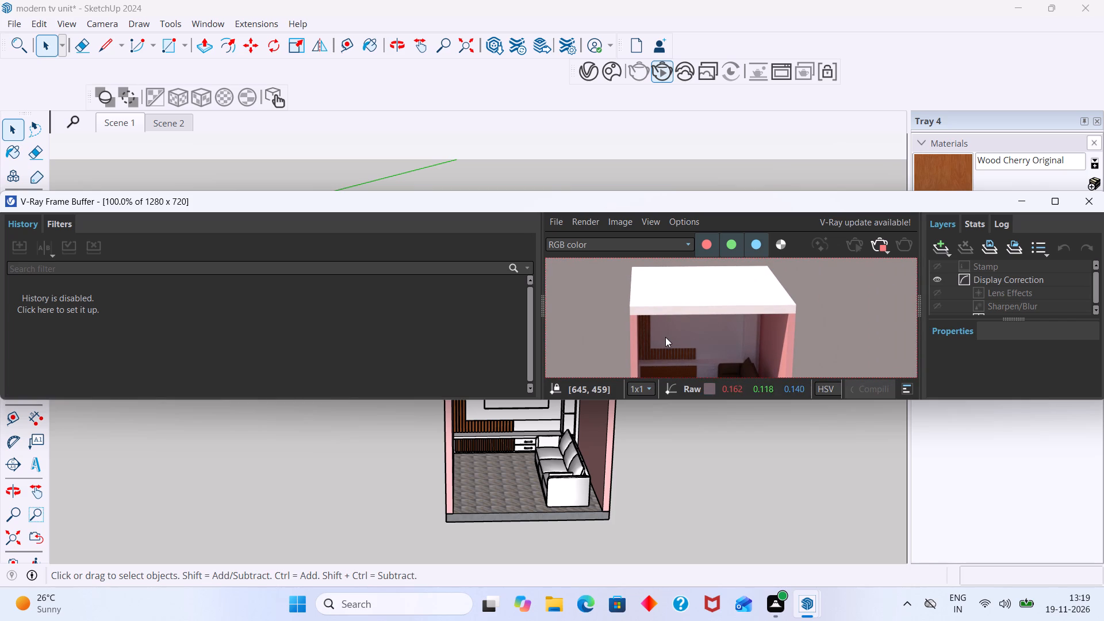
pyautogui.scroll(2, 665, 337)
pyautogui.moveTo(656, 331); pyautogui.dragTo(645, 304, button='middle')
pyautogui.scroll(1, 617, 317)
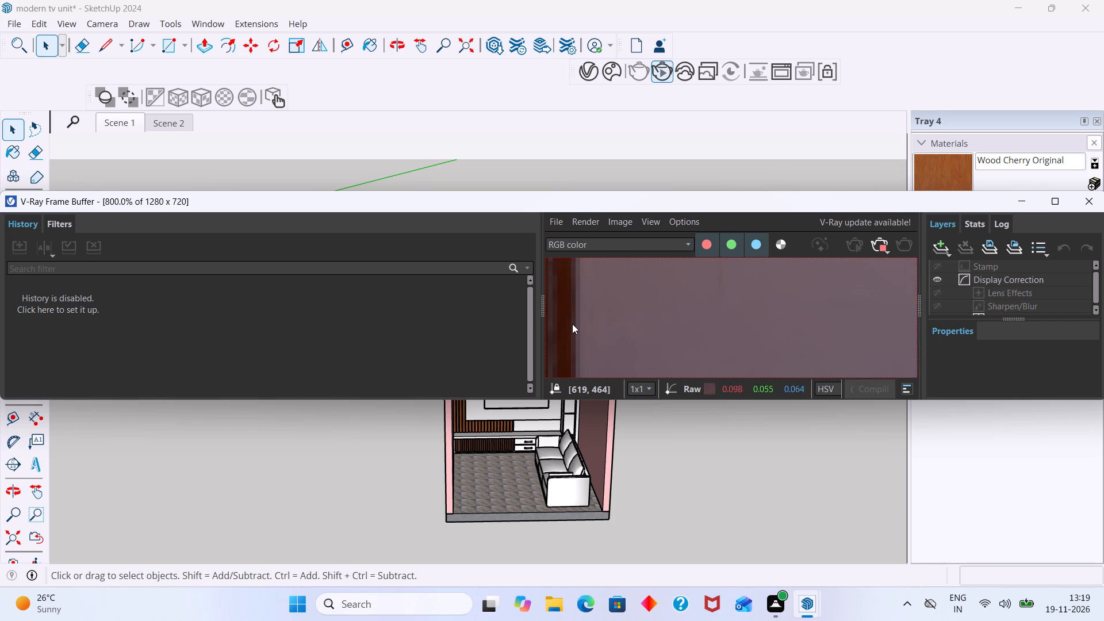
pyautogui.middleClick(572, 324)
pyautogui.scroll(-6, 572, 324)
pyautogui.scroll(3, 764, 319)
pyautogui.moveTo(716, 329); pyautogui.dragTo(719, 259, button='middle')
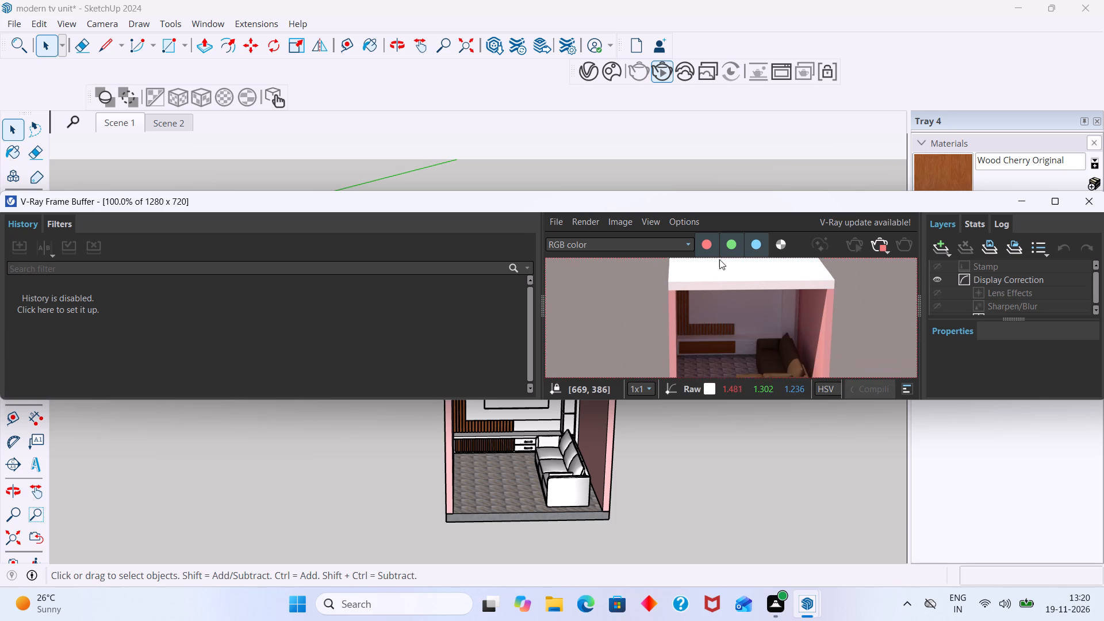
pyautogui.moveTo(719, 259); pyautogui.dragTo(722, 247, button='middle')
pyautogui.scroll(-1, 725, 327)
pyautogui.moveTo(723, 317); pyautogui.dragTo(720, 346, button='middle')
pyautogui.scroll(4, 723, 344)
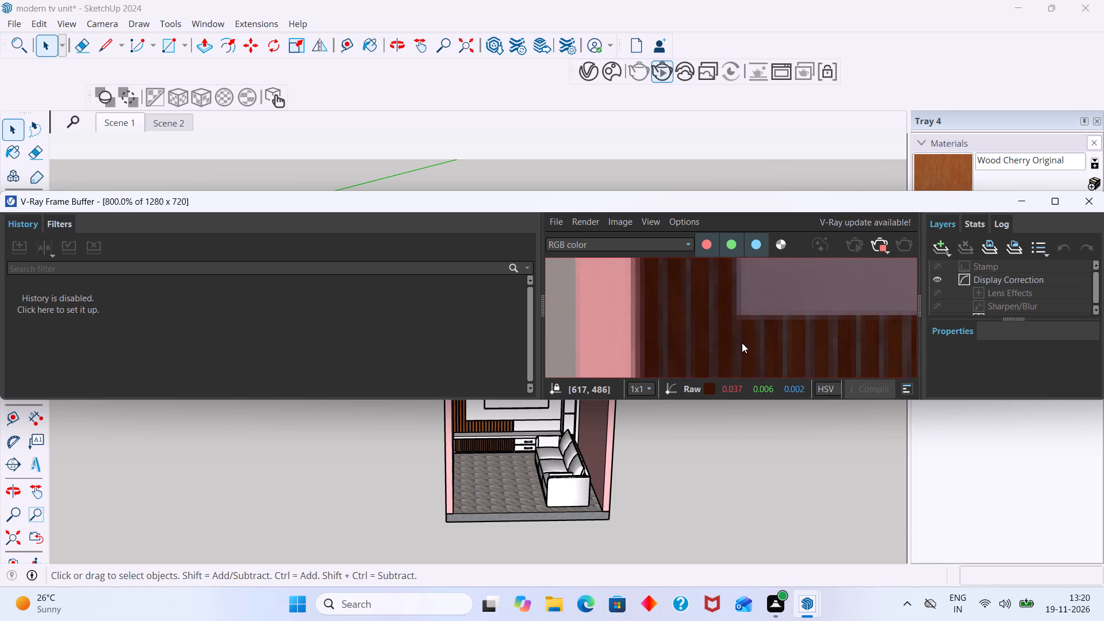
pyautogui.scroll(2, 743, 343)
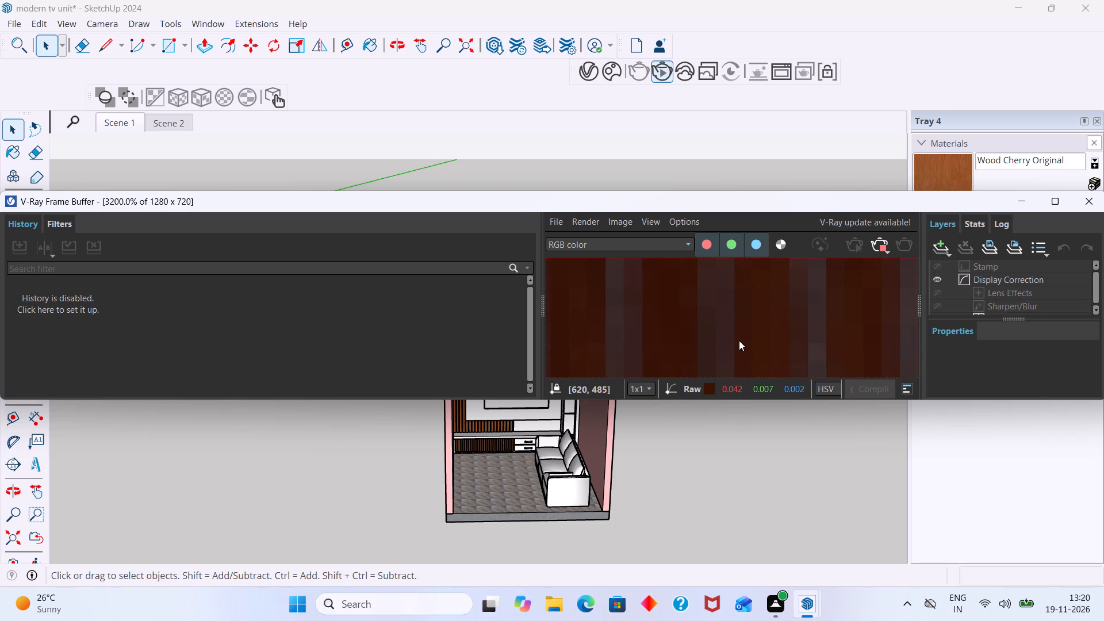
pyautogui.scroll(-9, 726, 338)
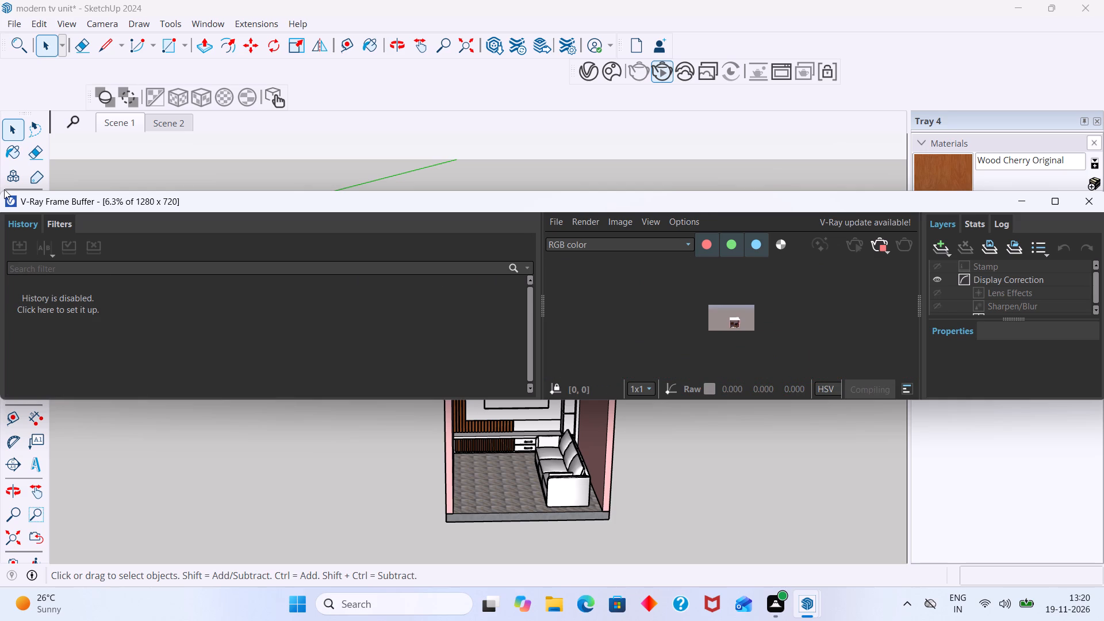
# Narrow the V-Ray Frame Buffer window and move it over the middle of the modelling area.
pyautogui.moveTo(5, 191); pyautogui.dragTo(450, 276)
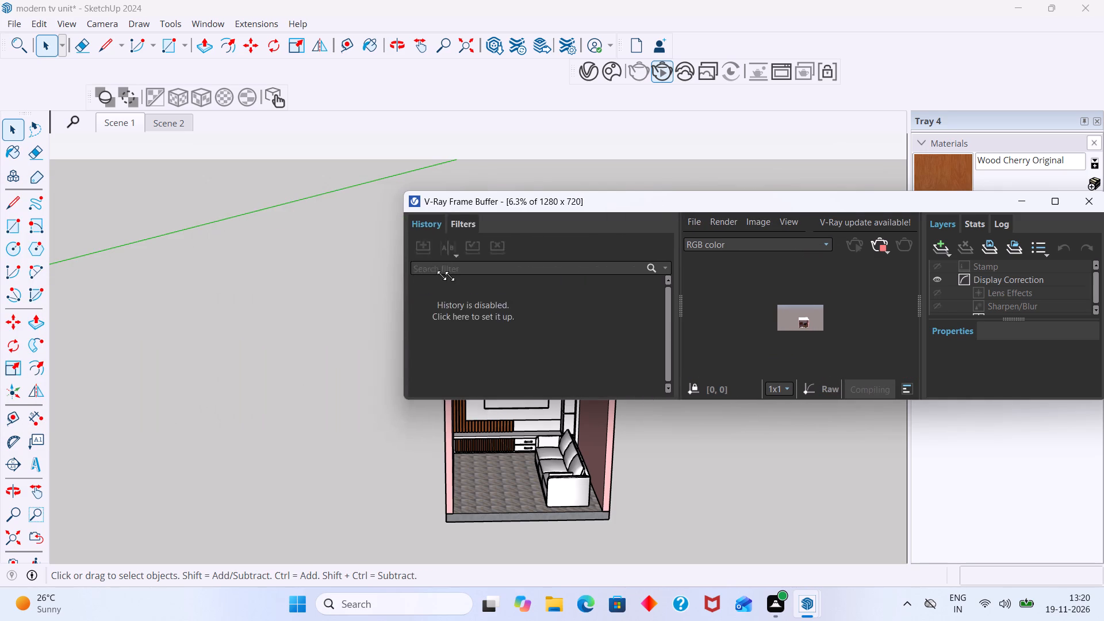
pyautogui.moveTo(450, 276); pyautogui.dragTo(749, 312)
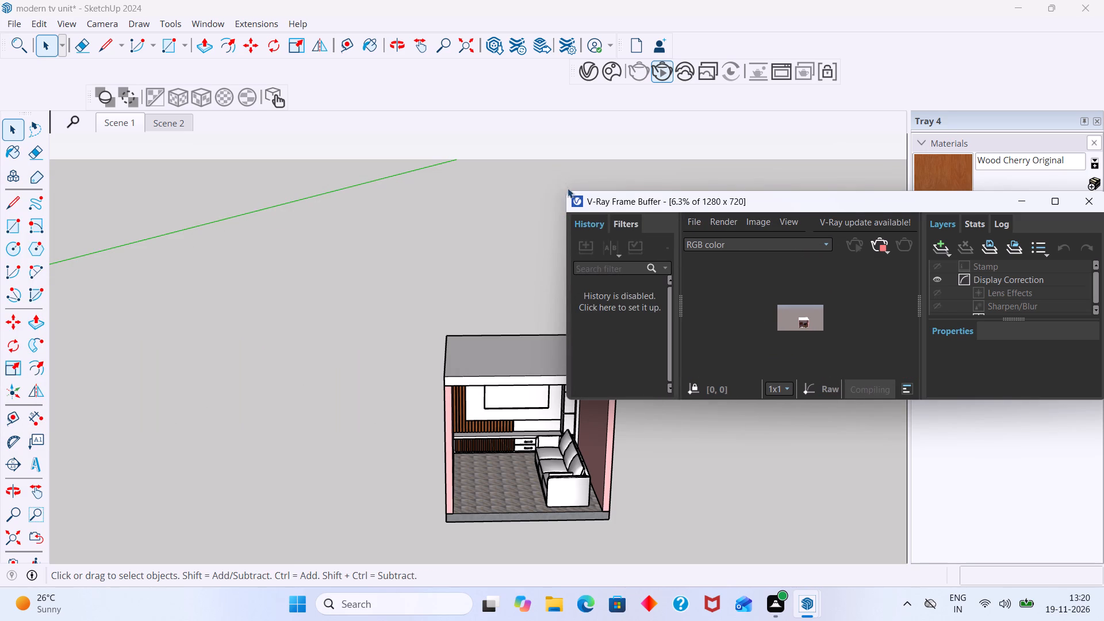
pyautogui.moveTo(570, 193); pyautogui.dragTo(676, 212)
pyautogui.moveTo(951, 200); pyautogui.dragTo(699, 179)
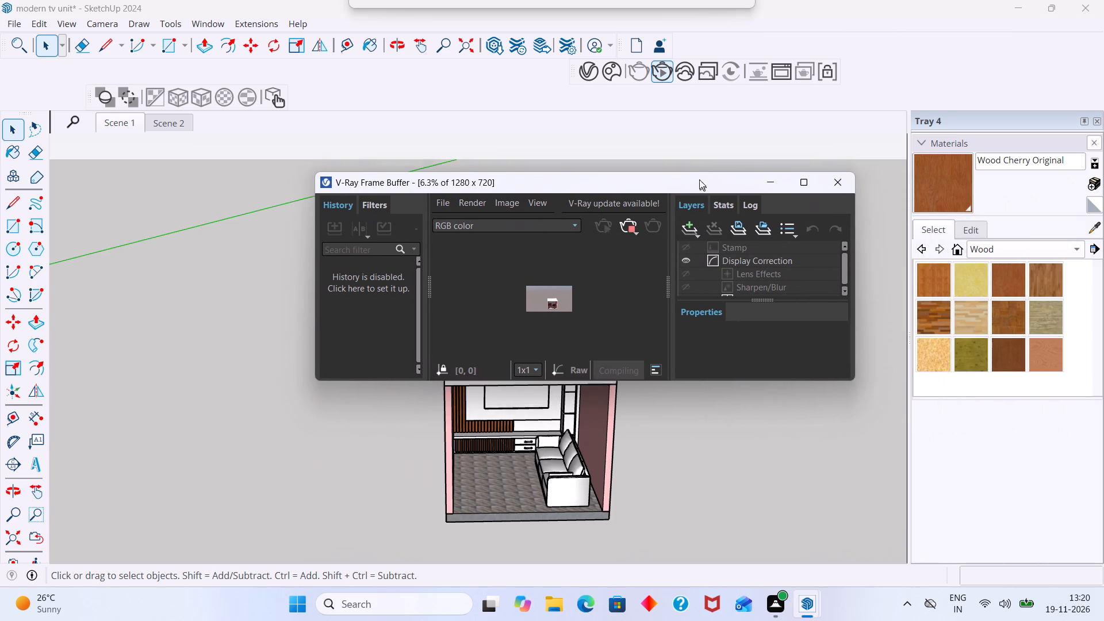
# Move the V-Ray Frame Buffer away from the room model so that the room can be seen beside it.
pyautogui.moveTo(699, 179); pyautogui.dragTo(480, 132)
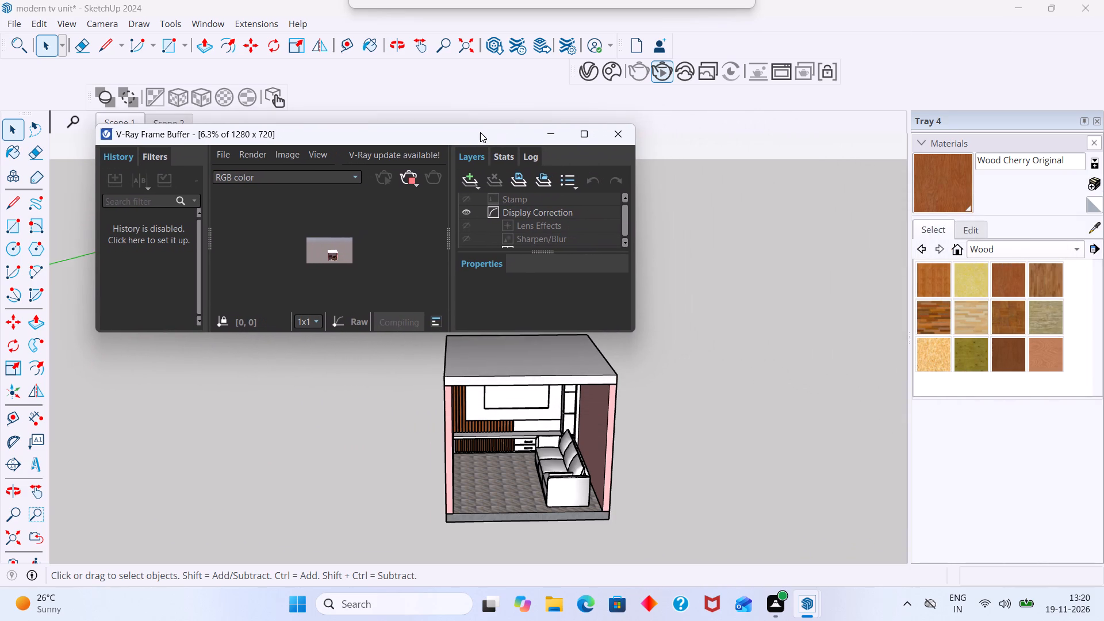
pyautogui.moveTo(480, 132); pyautogui.dragTo(476, 133)
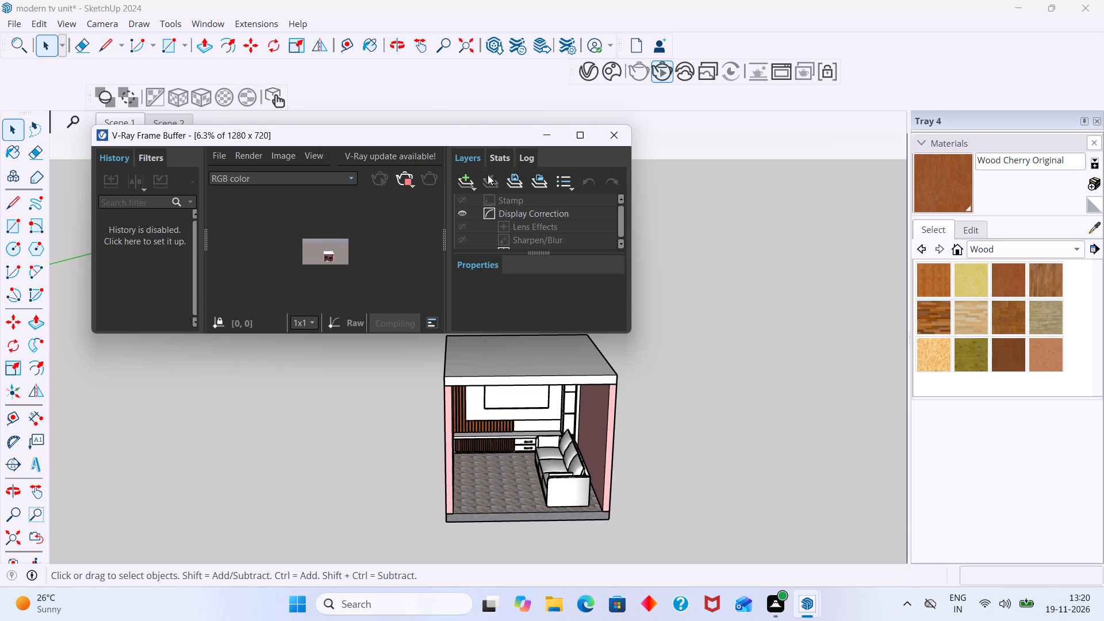
pyautogui.moveTo(365, 135); pyautogui.dragTo(263, 106)
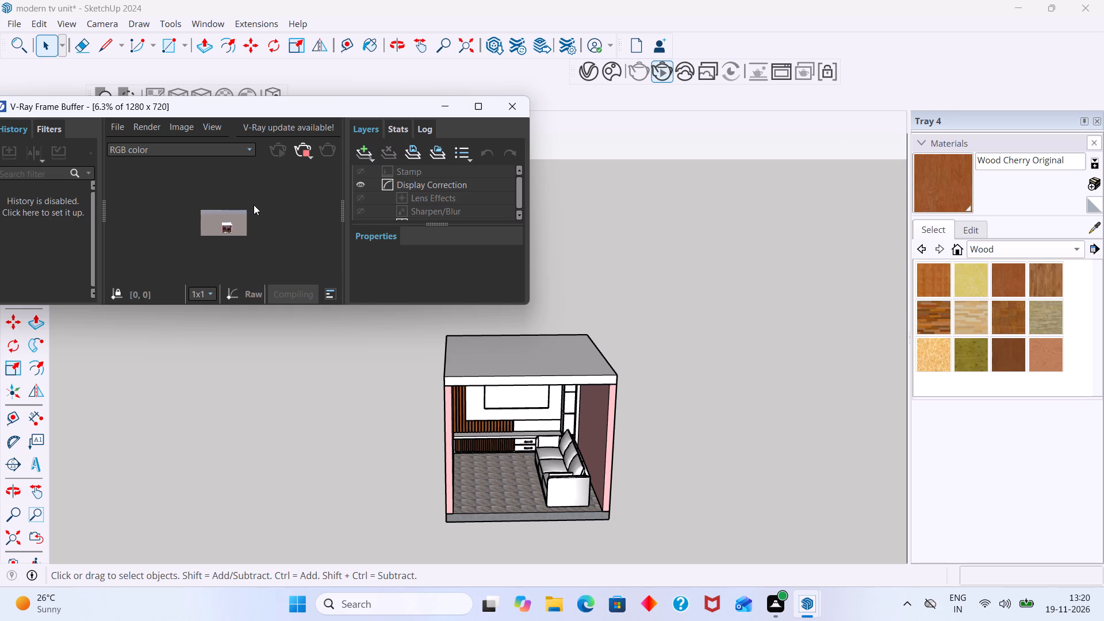
# Examine the room interior in the interactive render, from the raised view and from a closer view of the open front.
pyautogui.scroll(1, 218, 228)
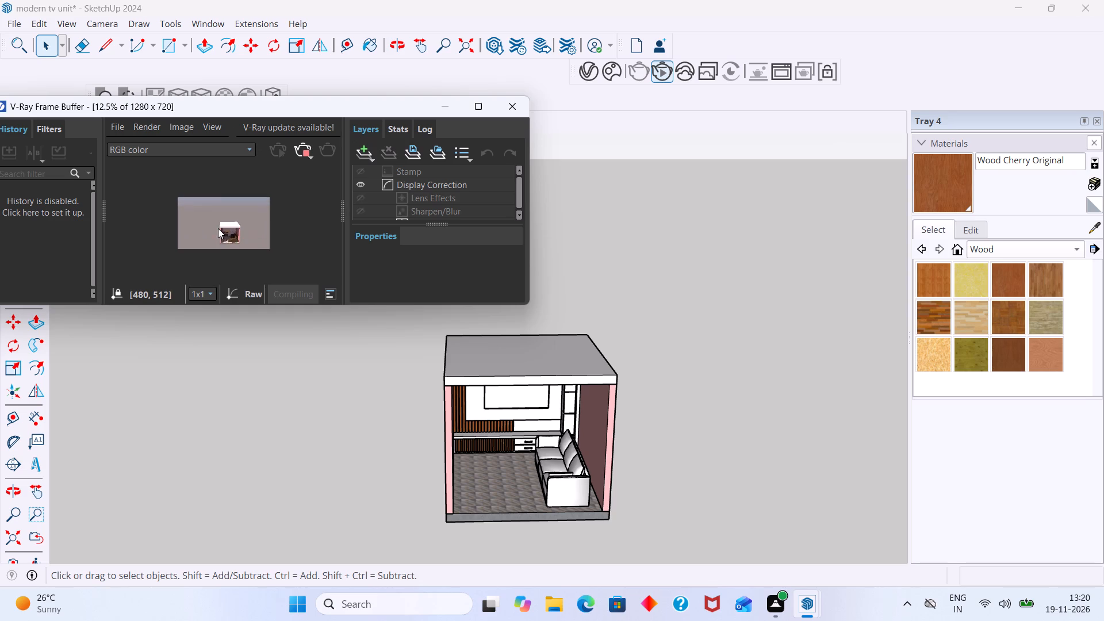
pyautogui.scroll(3, 218, 228)
pyautogui.scroll(-1, 240, 248)
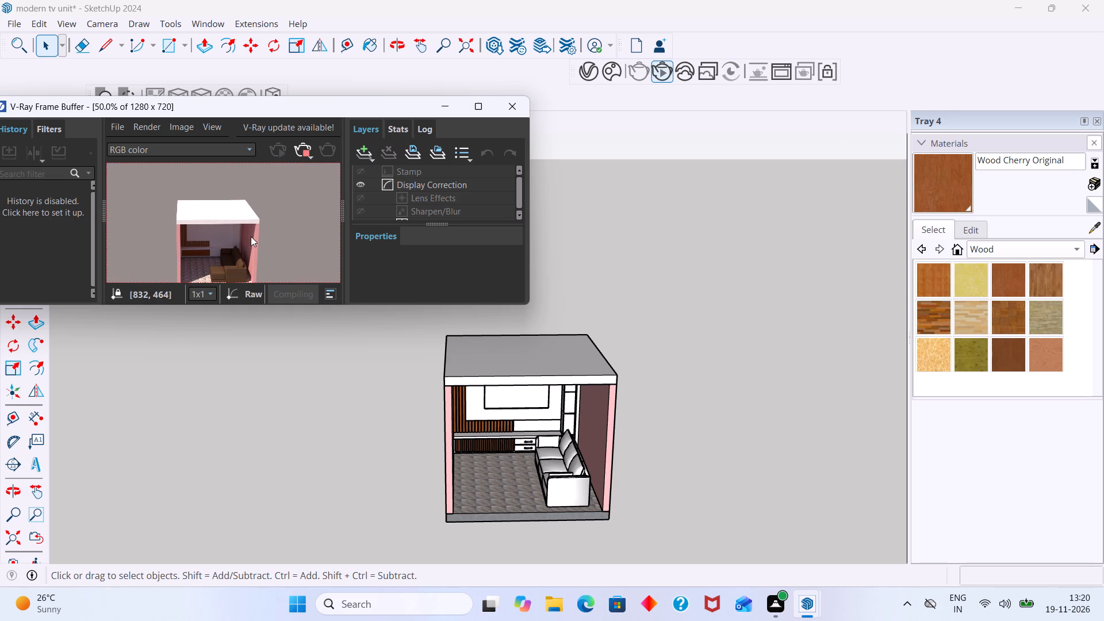
pyautogui.scroll(-2, 251, 236)
pyautogui.moveTo(508, 392); pyautogui.dragTo(511, 343, button='middle')
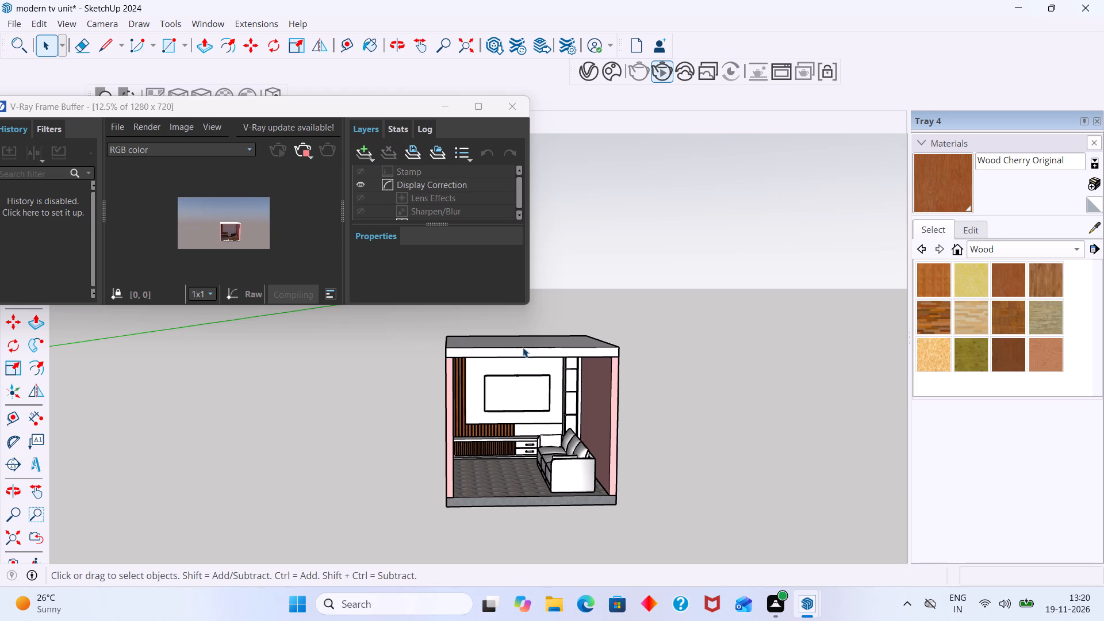
pyautogui.moveTo(582, 489); pyautogui.dragTo(659, 488, button='middle')
pyautogui.scroll(7, 518, 450)
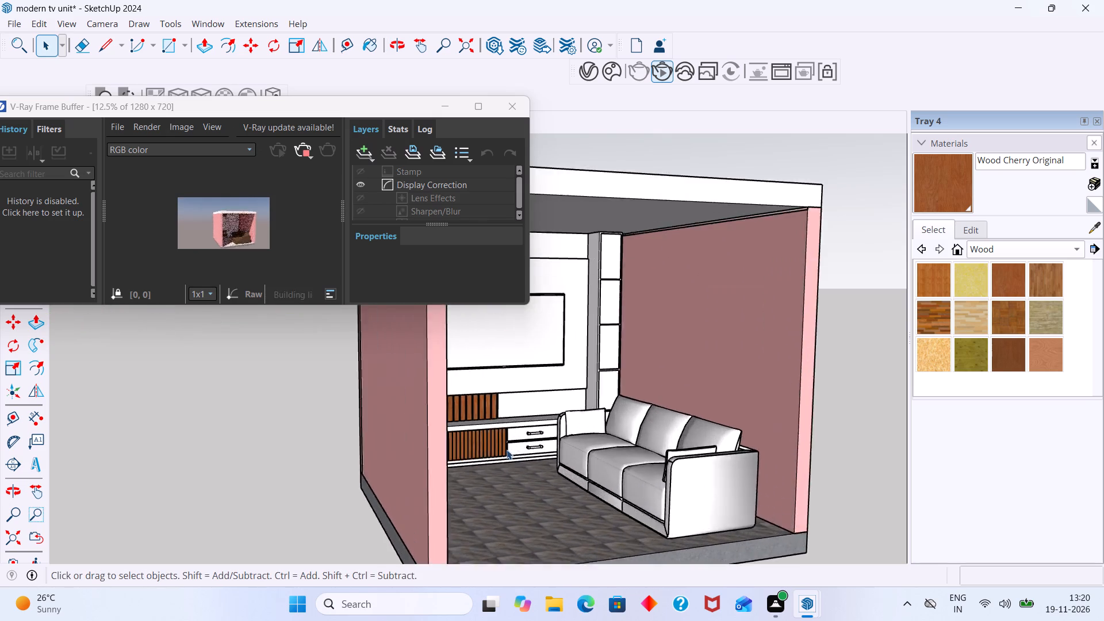
pyautogui.scroll(5, 507, 450)
pyautogui.scroll(-6, 484, 451)
pyautogui.moveTo(488, 447); pyautogui.dragTo(425, 439, button='middle')
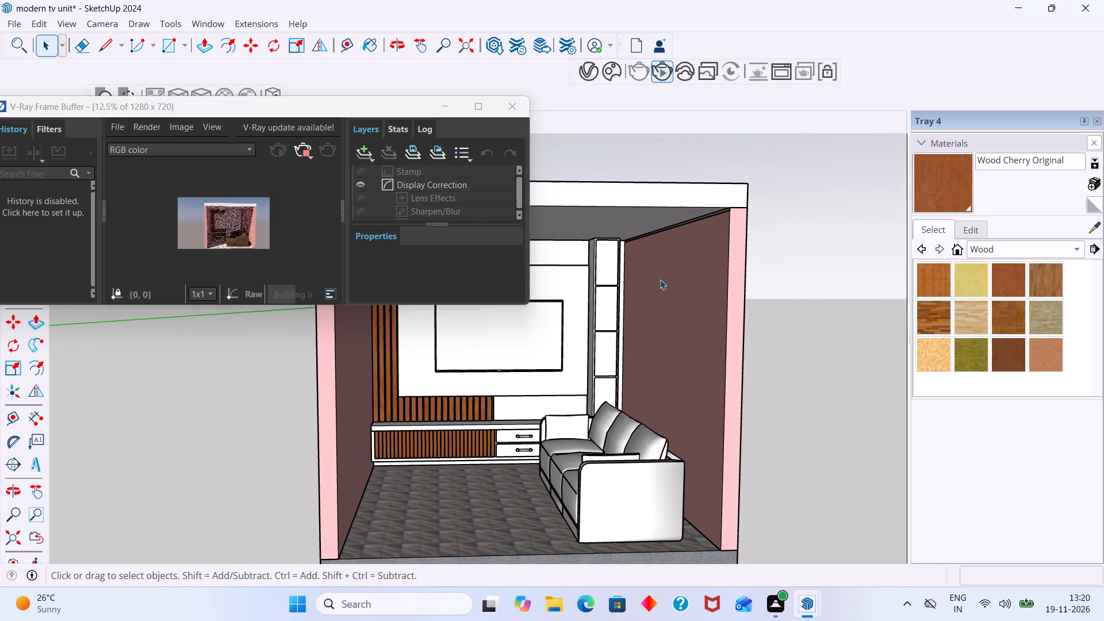
# Switch the material library to the Asian Paints Chromatics collection and browse to its blue shades.
pyautogui.click(1075, 250)
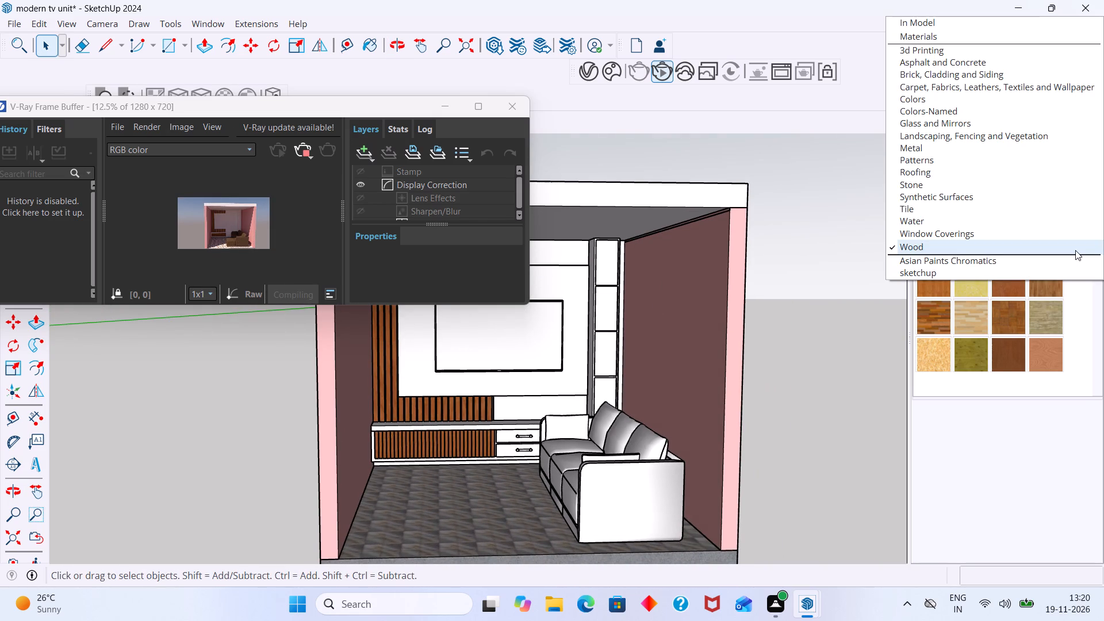
pyautogui.click(934, 263)
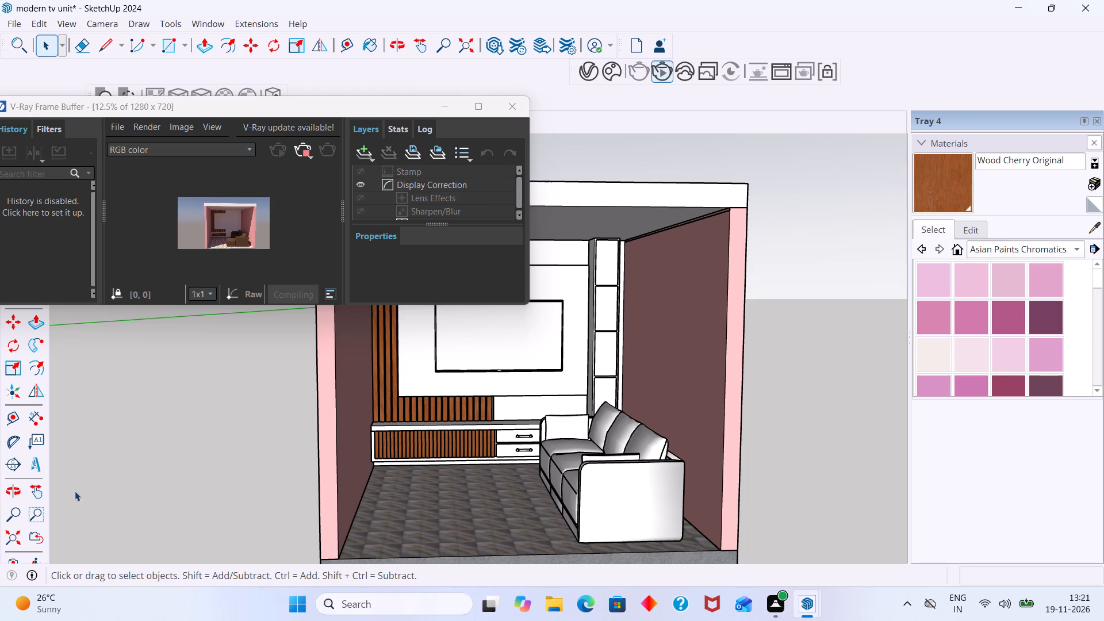
pyautogui.scroll(-19, 945, 351)
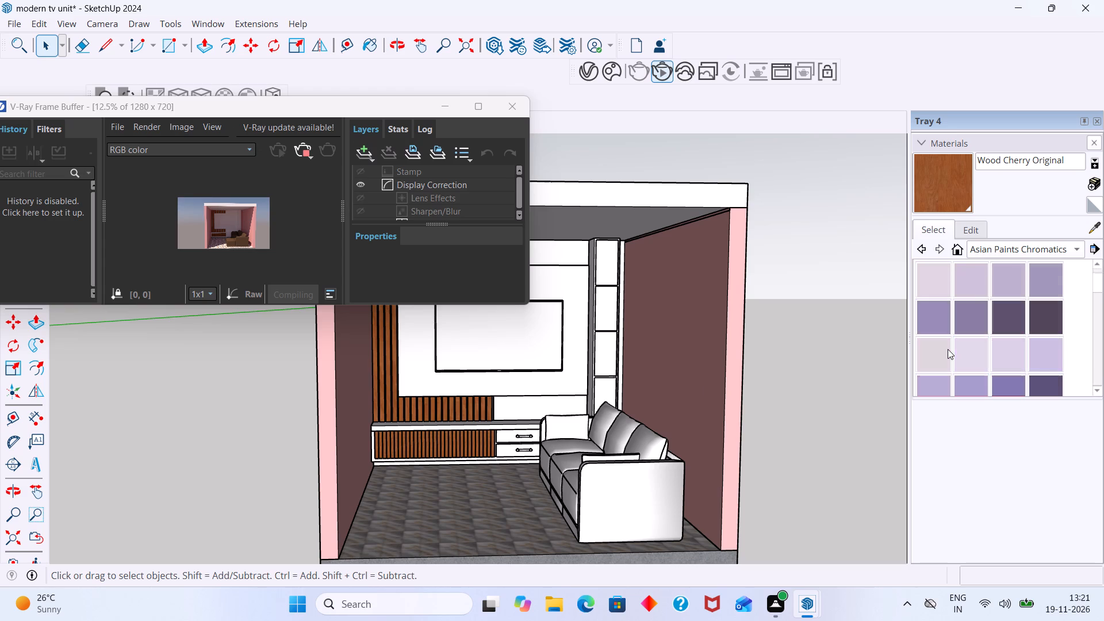
pyautogui.scroll(-18, 948, 349)
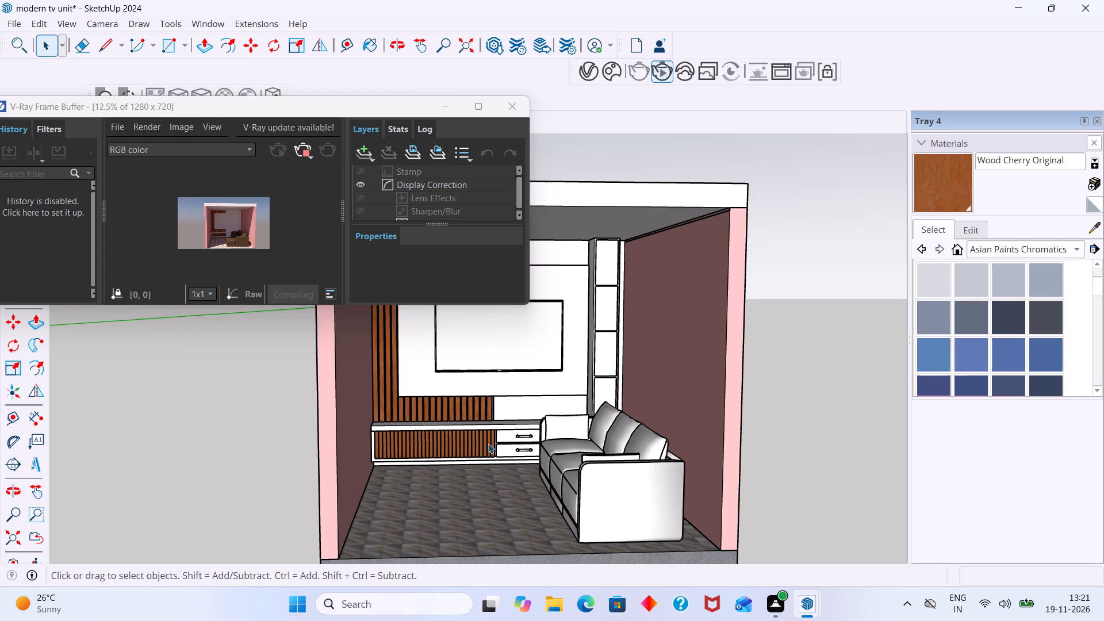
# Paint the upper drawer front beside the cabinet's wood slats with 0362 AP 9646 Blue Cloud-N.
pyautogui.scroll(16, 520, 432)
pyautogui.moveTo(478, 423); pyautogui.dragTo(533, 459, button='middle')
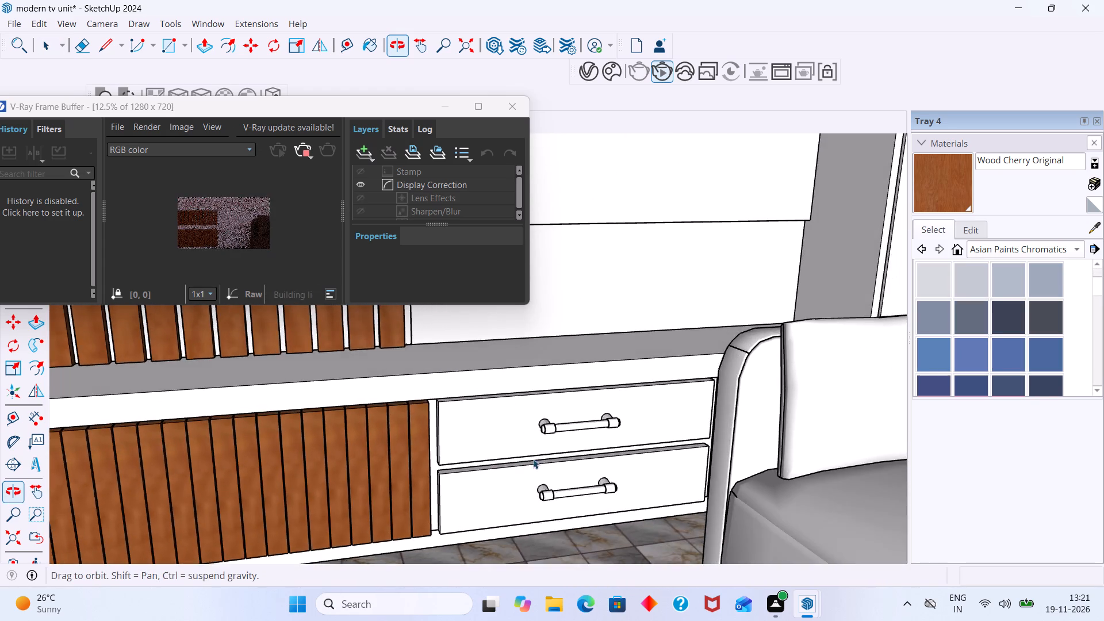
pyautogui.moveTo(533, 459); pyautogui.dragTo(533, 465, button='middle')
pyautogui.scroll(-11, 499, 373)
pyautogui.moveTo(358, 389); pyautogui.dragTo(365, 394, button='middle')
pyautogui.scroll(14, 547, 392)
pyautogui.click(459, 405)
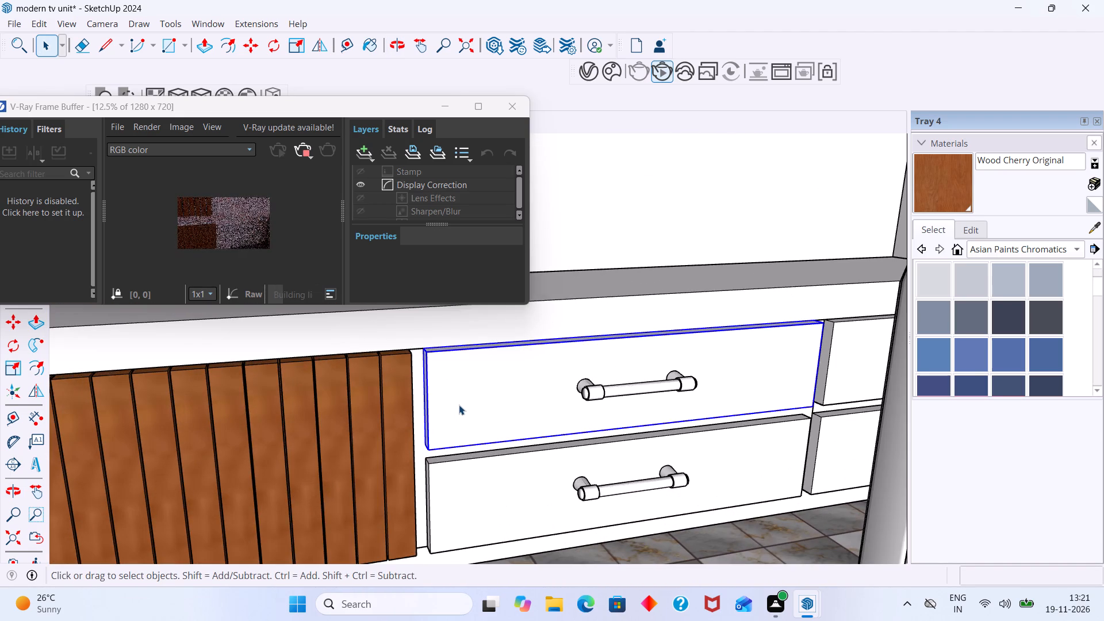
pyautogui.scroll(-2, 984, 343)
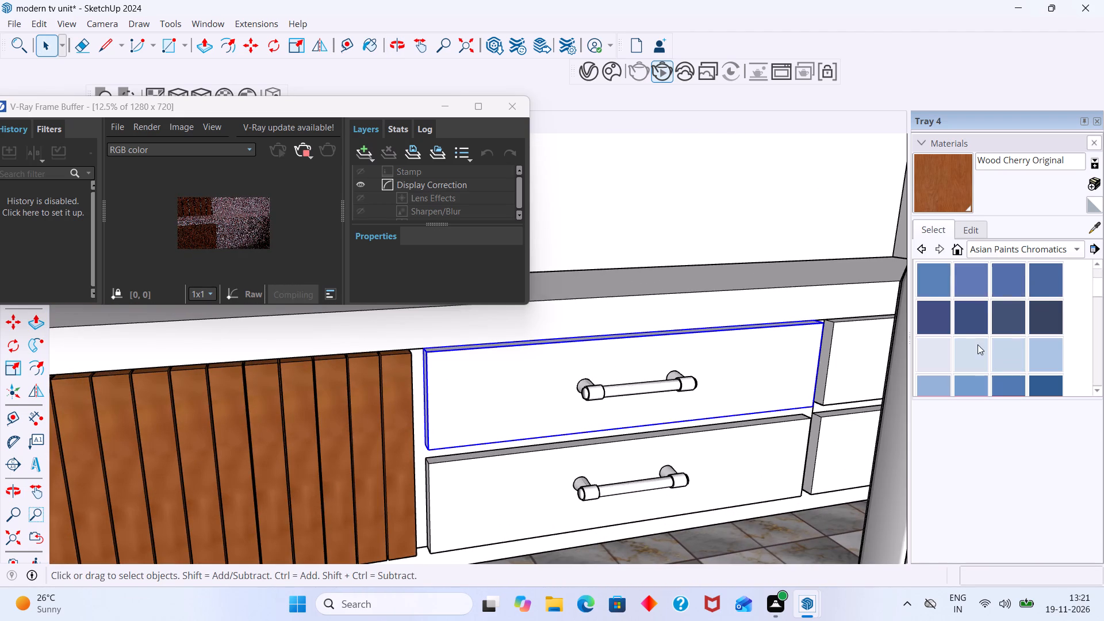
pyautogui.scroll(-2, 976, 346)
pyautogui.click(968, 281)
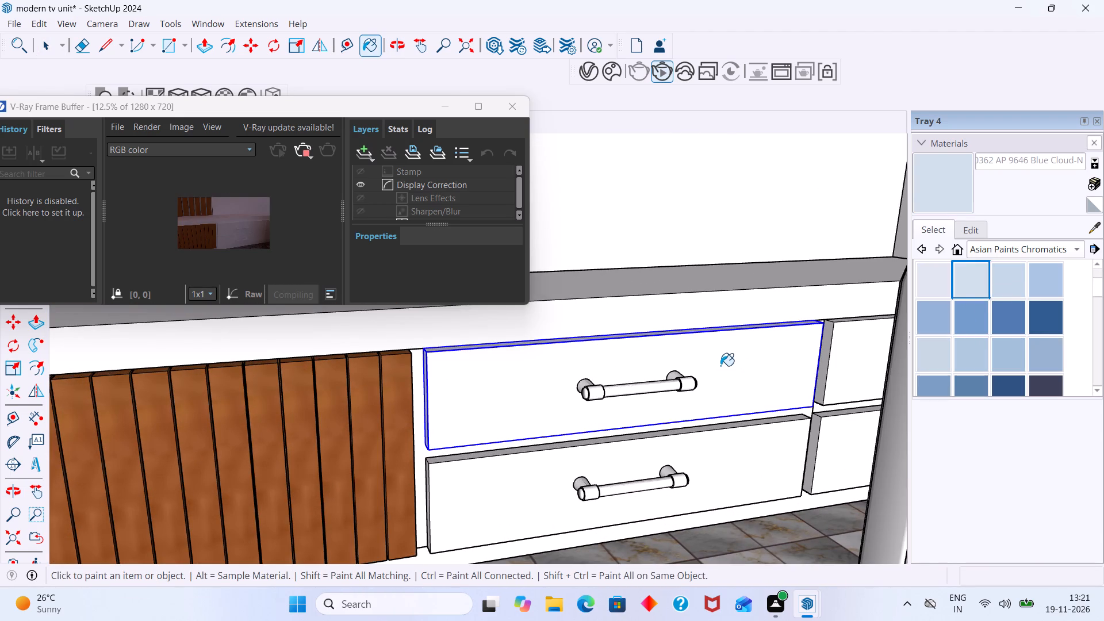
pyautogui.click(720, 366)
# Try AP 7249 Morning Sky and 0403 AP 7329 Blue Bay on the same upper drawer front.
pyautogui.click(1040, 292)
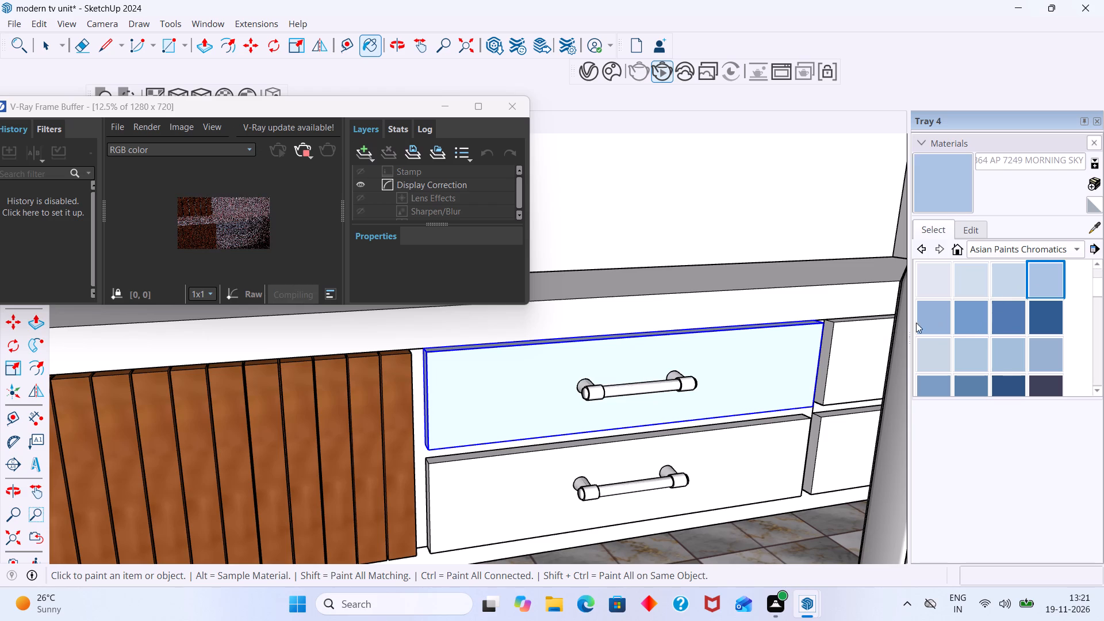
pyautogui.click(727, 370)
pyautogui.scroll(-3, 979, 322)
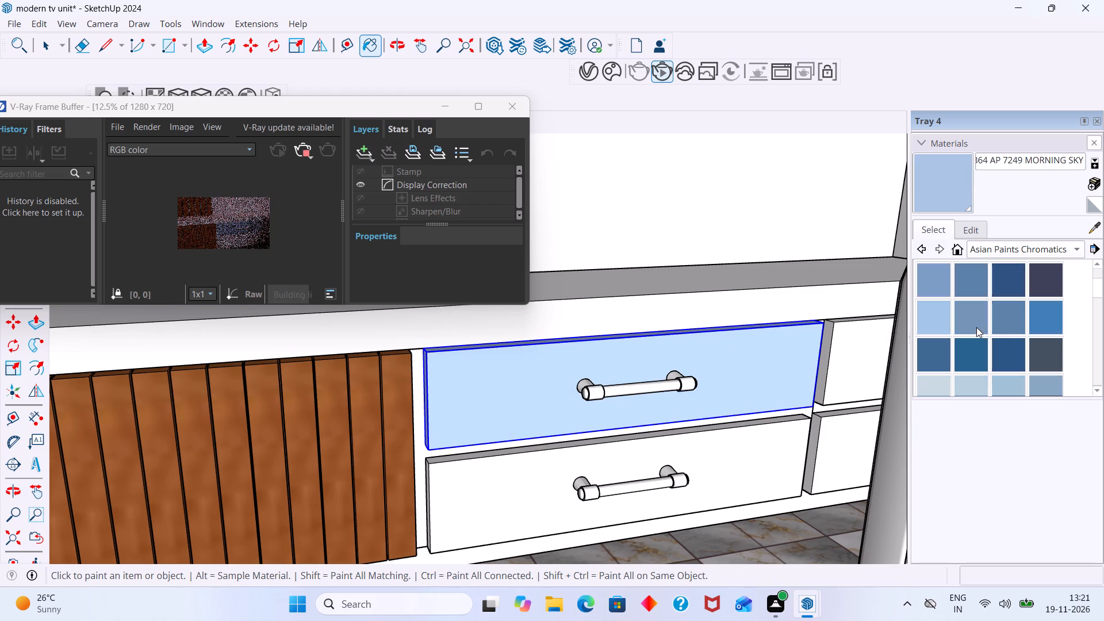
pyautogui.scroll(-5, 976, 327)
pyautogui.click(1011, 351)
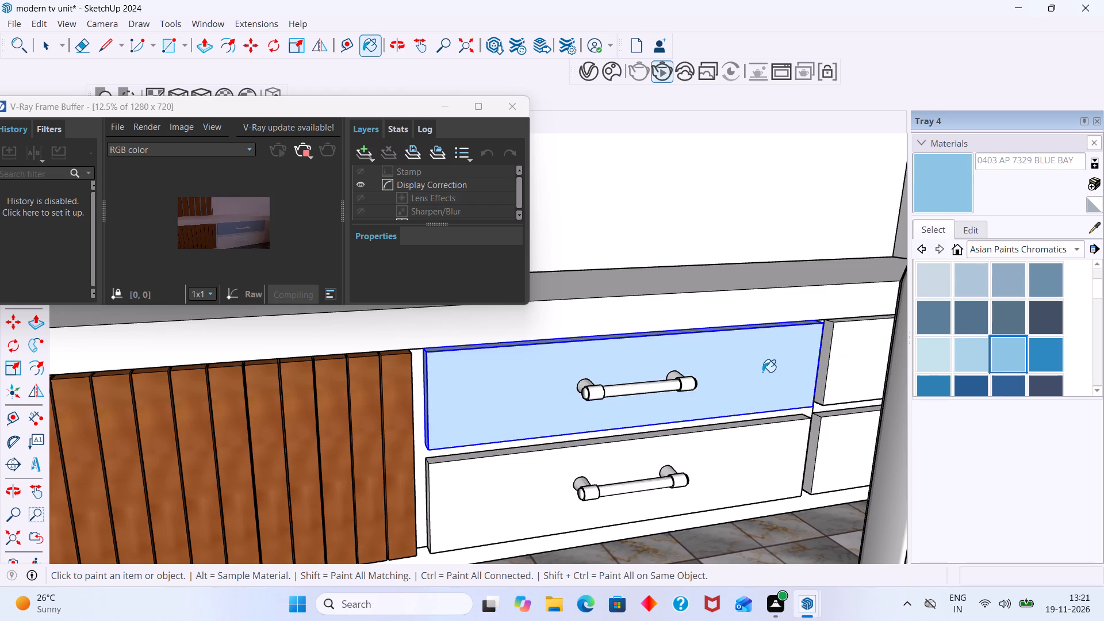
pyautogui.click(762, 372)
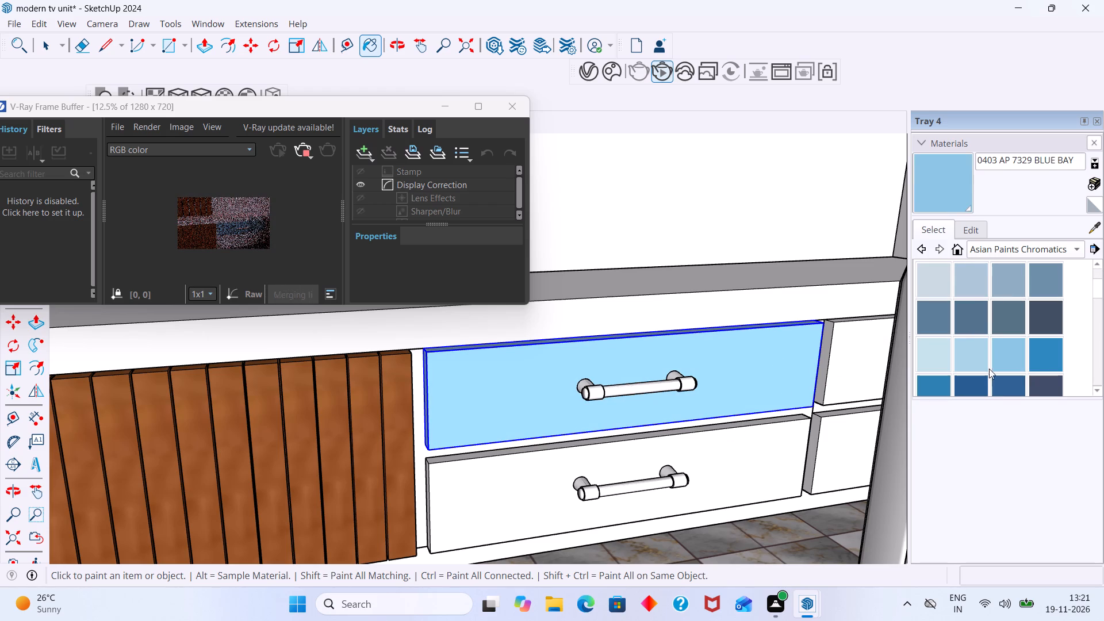
# Paint the upper and lower drawer fronts beside the wood slats with AP 7360 Blue Curacao.
pyautogui.scroll(-4, 989, 369)
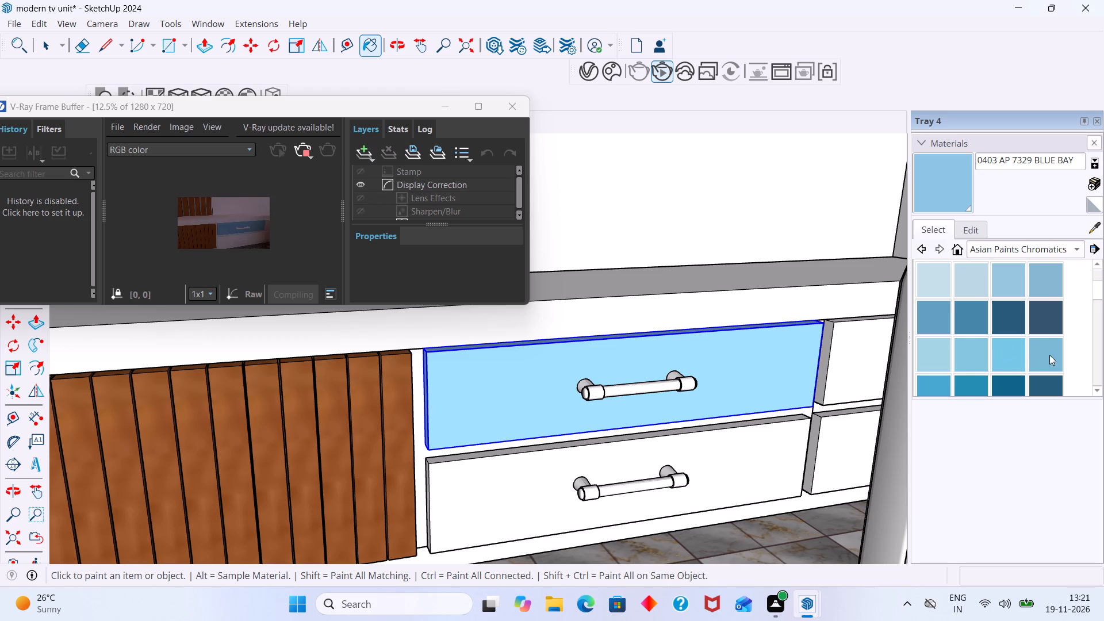
pyautogui.click(1049, 355)
pyautogui.click(724, 376)
pyautogui.click(741, 447)
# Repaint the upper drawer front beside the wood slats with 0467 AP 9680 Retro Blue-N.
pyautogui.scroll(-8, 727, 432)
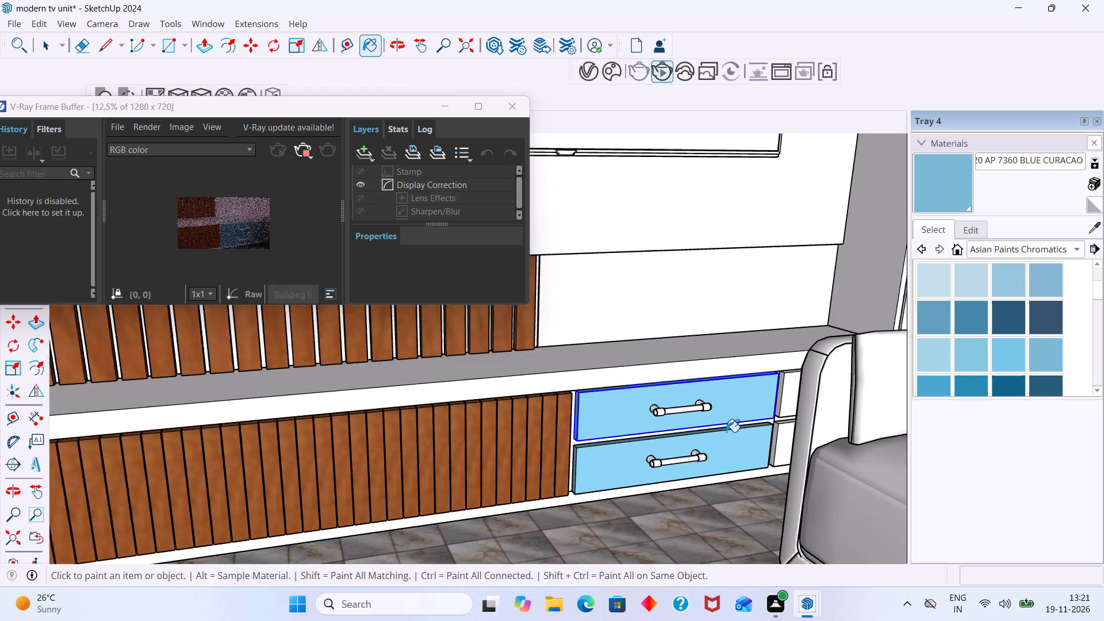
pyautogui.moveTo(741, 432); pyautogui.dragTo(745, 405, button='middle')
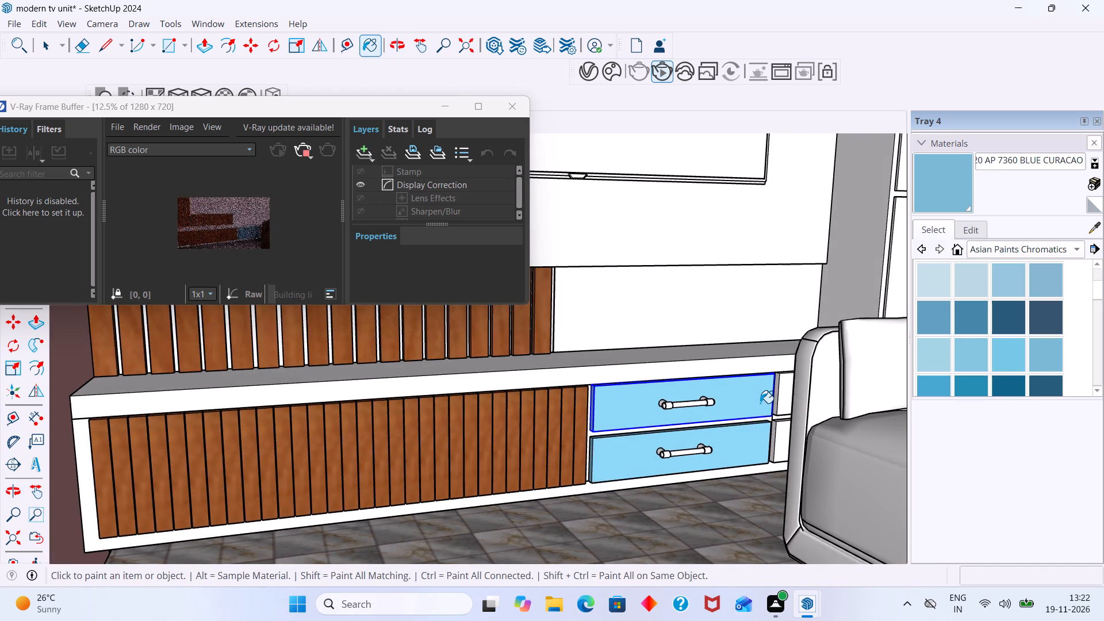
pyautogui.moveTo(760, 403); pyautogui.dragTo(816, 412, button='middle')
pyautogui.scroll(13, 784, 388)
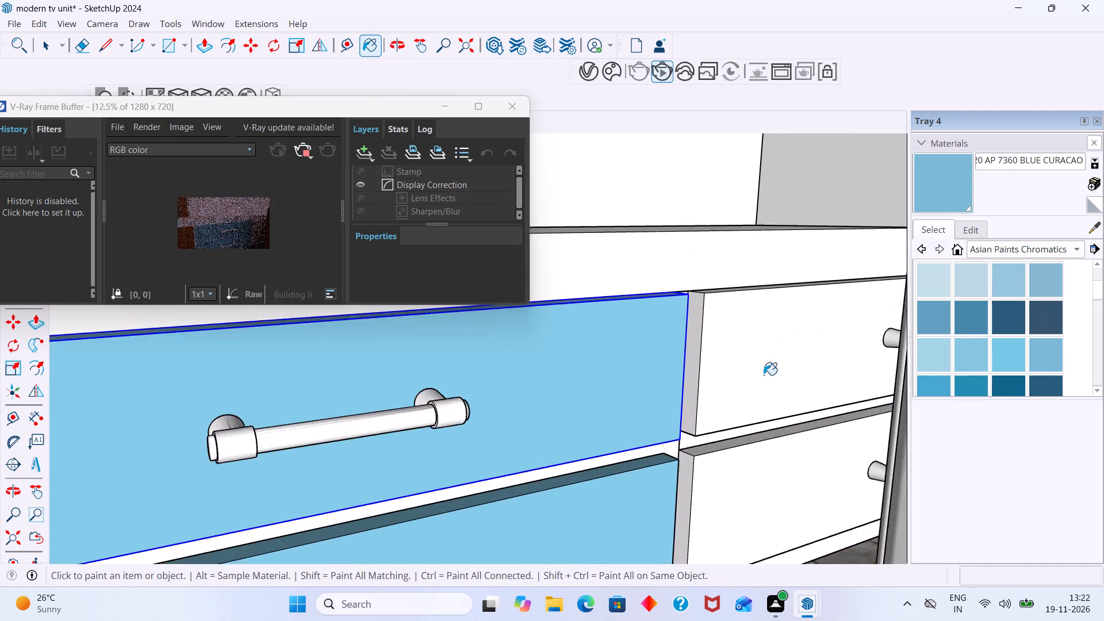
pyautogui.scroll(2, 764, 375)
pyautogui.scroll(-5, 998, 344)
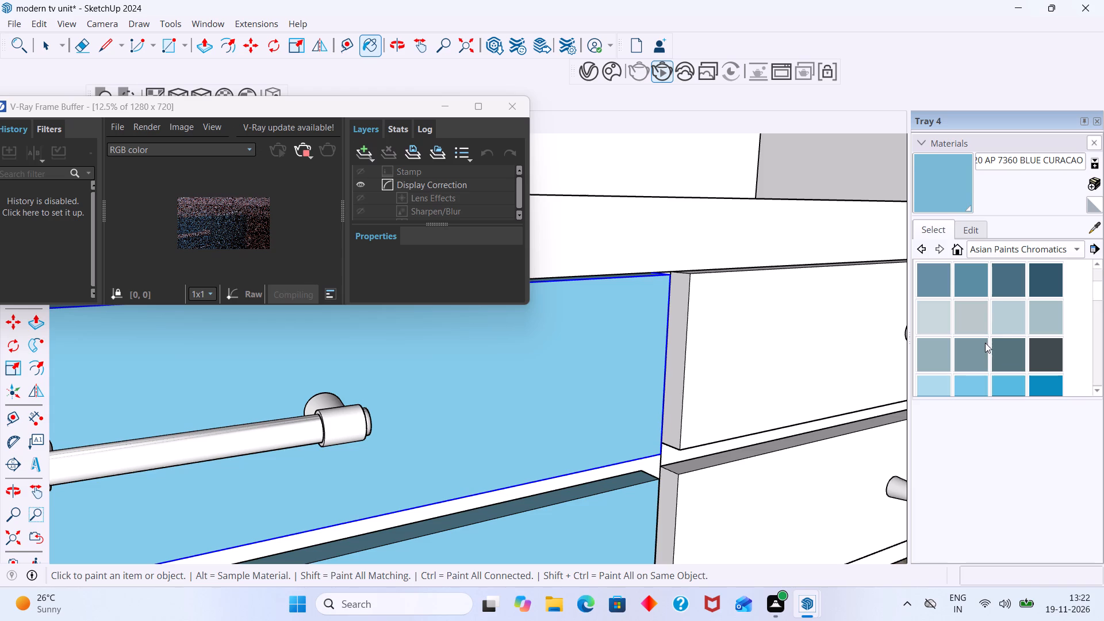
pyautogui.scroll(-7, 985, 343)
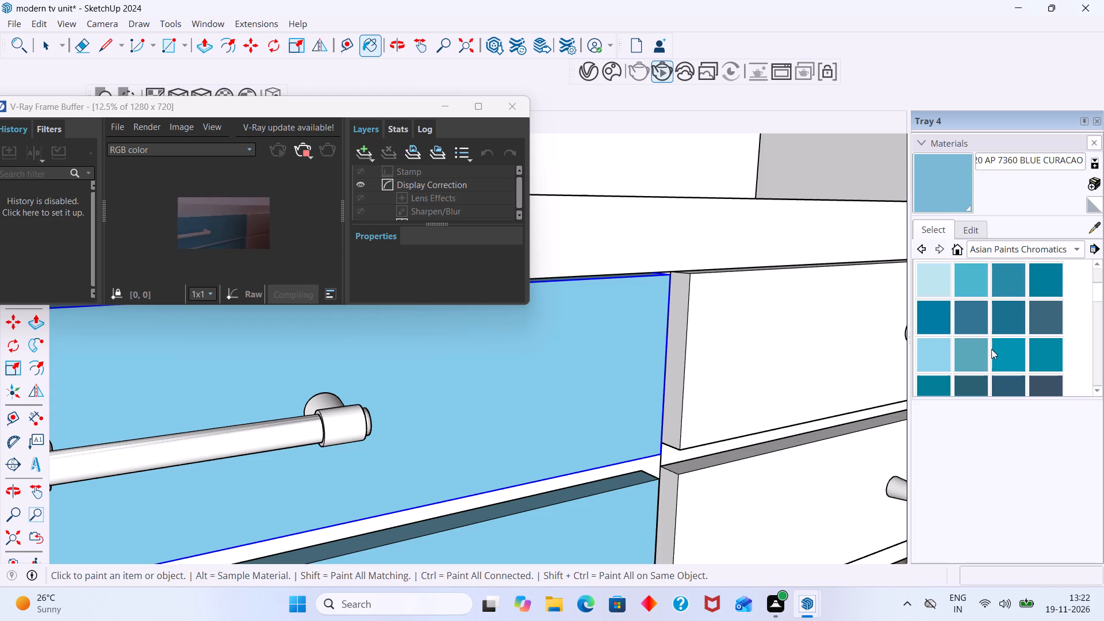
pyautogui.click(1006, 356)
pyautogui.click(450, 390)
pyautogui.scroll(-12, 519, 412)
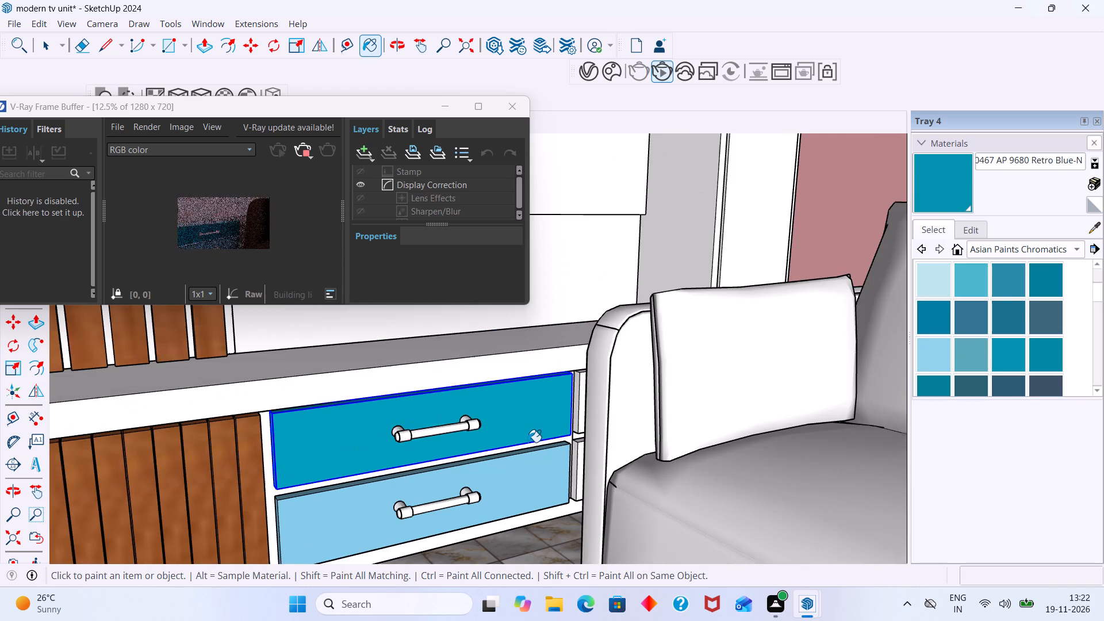
# Paint the upper drawer front beside the slats and both drawer fronts behind the sofa arm with AP 9671 Ocean Electric-N.
pyautogui.click(972, 286)
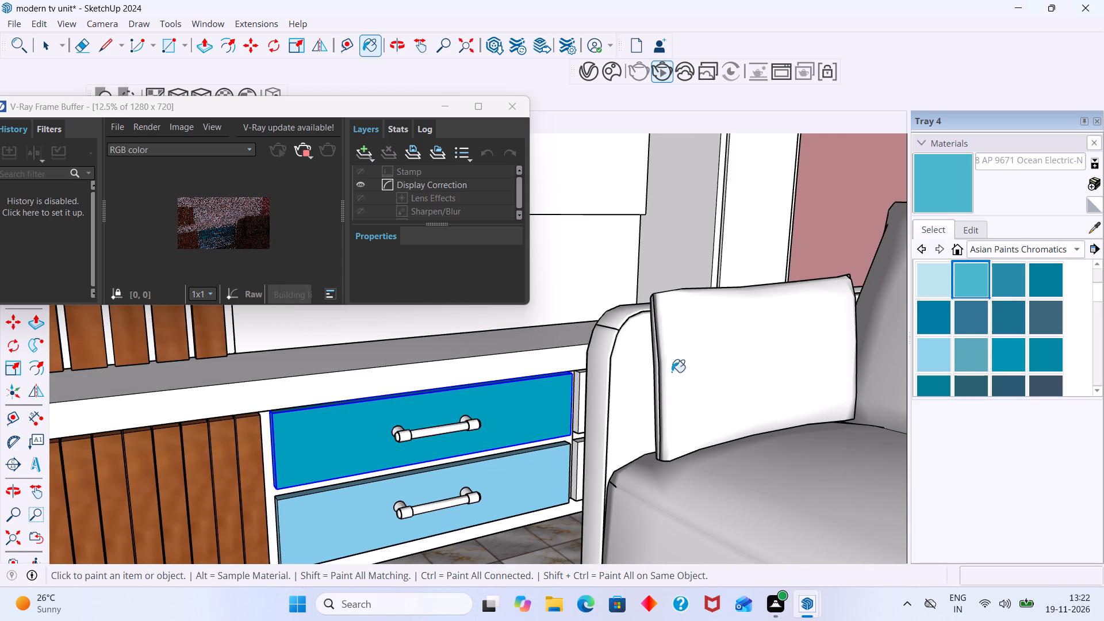
pyautogui.click(535, 416)
pyautogui.moveTo(570, 427); pyautogui.dragTo(664, 424, button='middle')
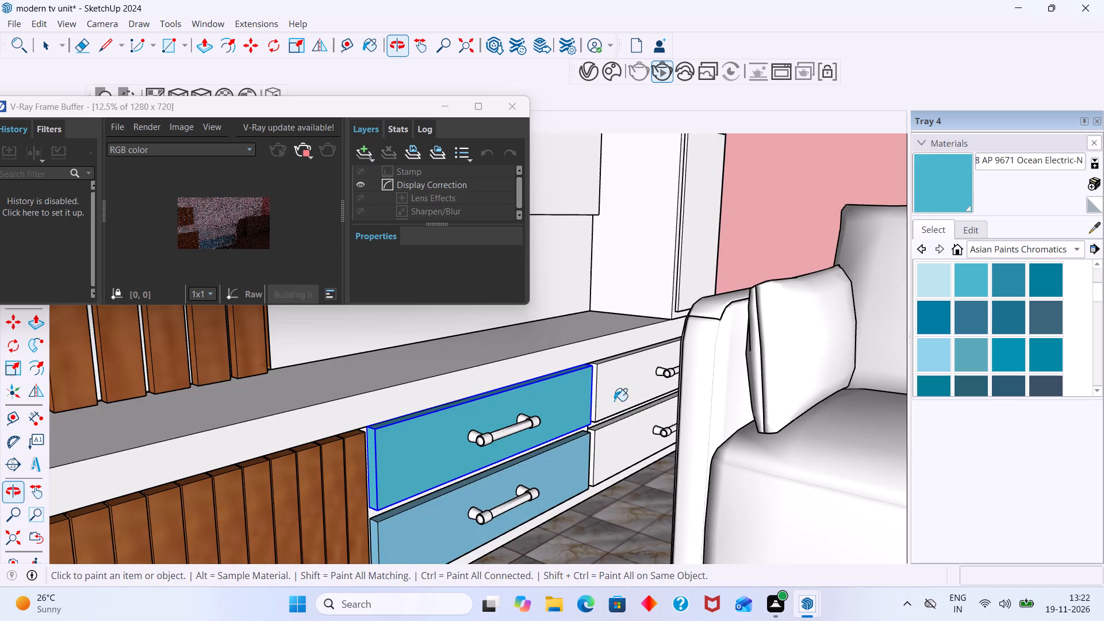
pyautogui.scroll(6, 610, 395)
pyautogui.click(605, 390)
pyautogui.click(602, 470)
pyautogui.scroll(1, 572, 448)
pyautogui.scroll(-8, 572, 448)
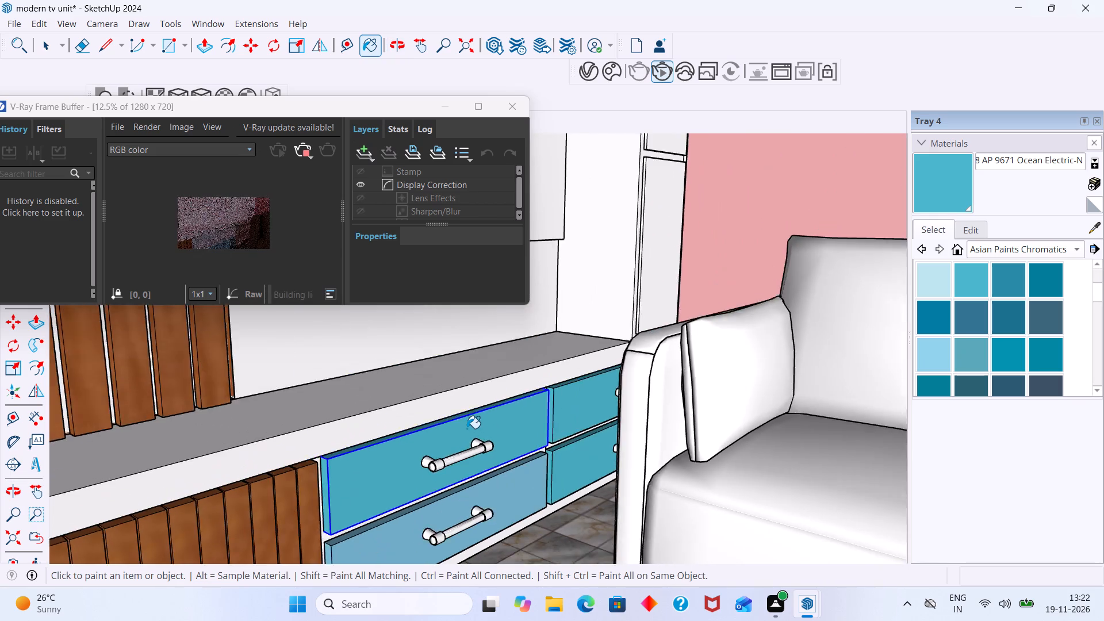
pyautogui.scroll(-6, 467, 428)
pyautogui.moveTo(473, 475); pyautogui.dragTo(283, 477, button='middle')
pyautogui.scroll(-7, 287, 464)
pyautogui.press('space')
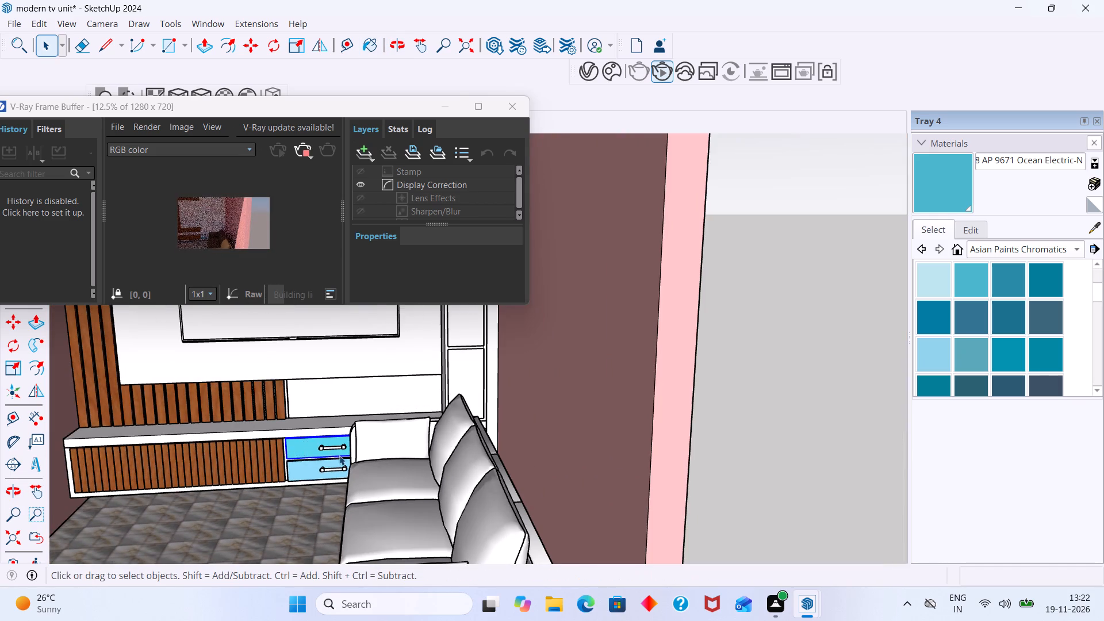
# Examine the painted drawer fronts close up in the interactive render, with the room framed from its open front.
pyautogui.scroll(-7, 342, 456)
pyautogui.keyDown('shift'); pyautogui.moveTo(338, 454); pyautogui.dragTo(428, 426, button='middle'); pyautogui.keyUp('shift')
pyautogui.scroll(7, 243, 321)
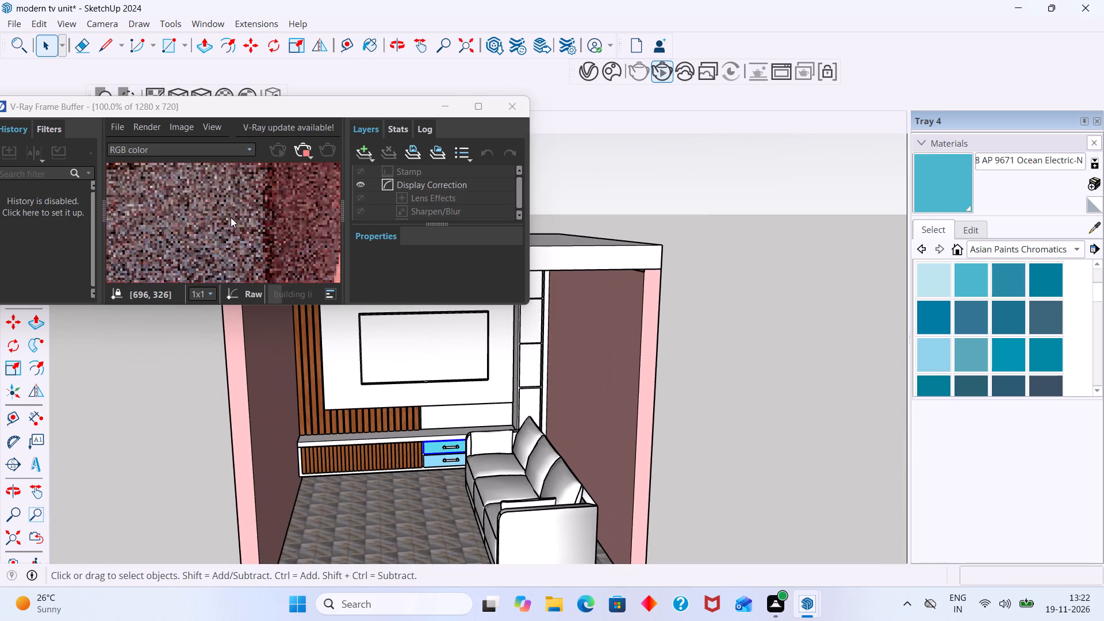
pyautogui.scroll(4, 231, 217)
pyautogui.scroll(-11, 233, 224)
pyautogui.moveTo(237, 236); pyautogui.dragTo(241, 236, button='middle')
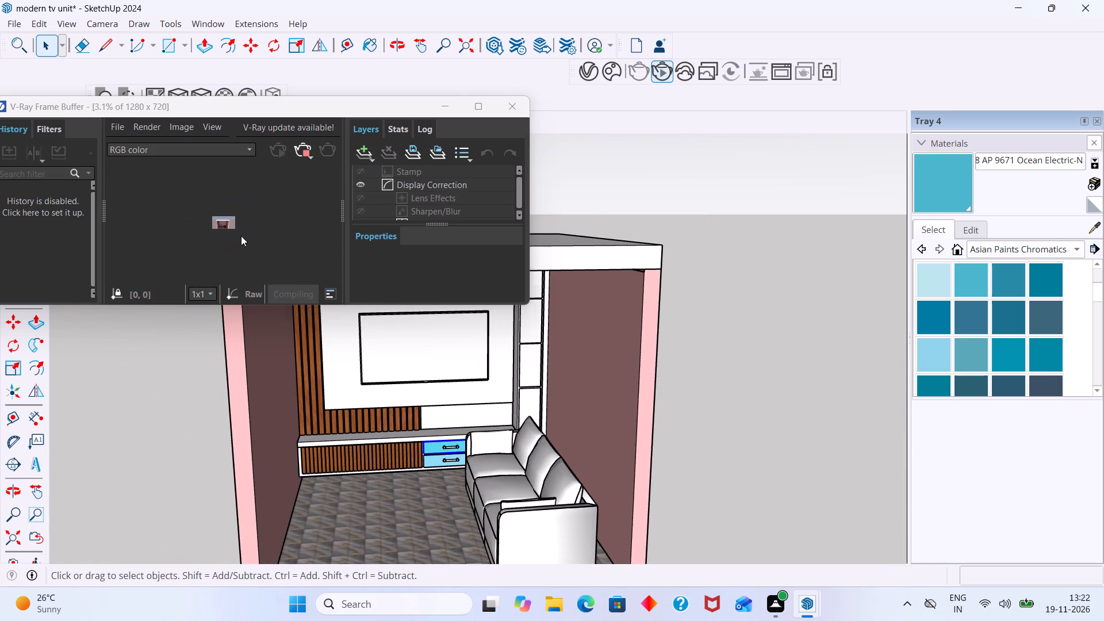
pyautogui.moveTo(241, 236); pyautogui.dragTo(277, 240, button='middle')
pyautogui.scroll(4, 234, 216)
pyautogui.moveTo(236, 237); pyautogui.dragTo(244, 216, button='middle')
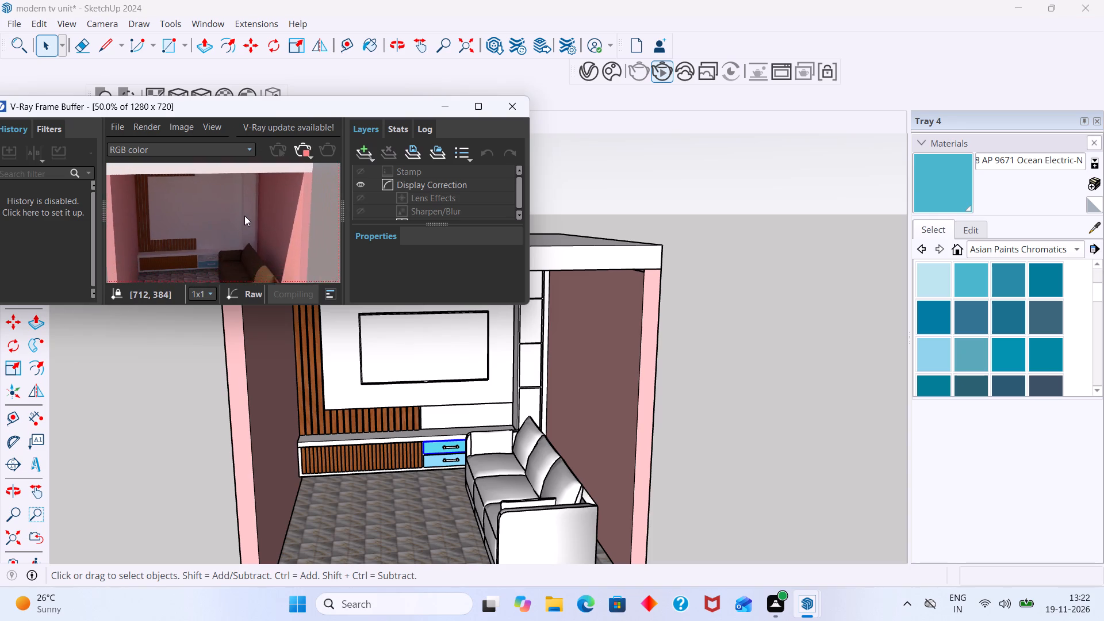
pyautogui.moveTo(244, 216); pyautogui.dragTo(241, 207, button='middle')
pyautogui.scroll(1, 213, 236)
pyautogui.moveTo(210, 248); pyautogui.dragTo(218, 211, button='middle')
pyautogui.scroll(3, 210, 227)
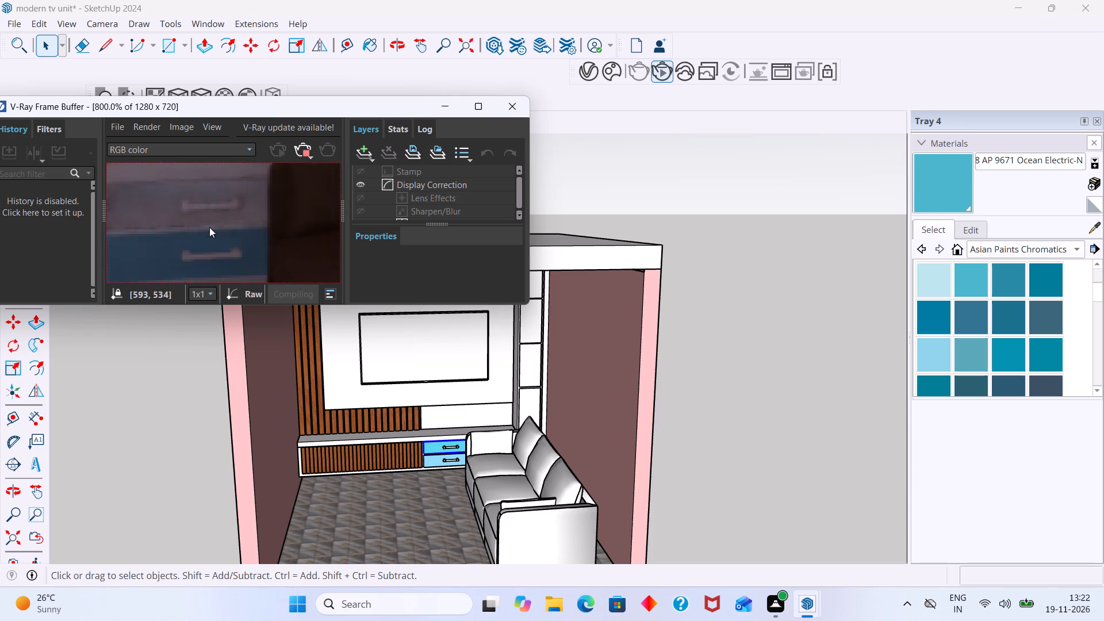
# Sample AP 7360 Blue Curacao from the lower drawer front beside the wood slats and paint the upper front with it.
pyautogui.scroll(-2, 211, 227)
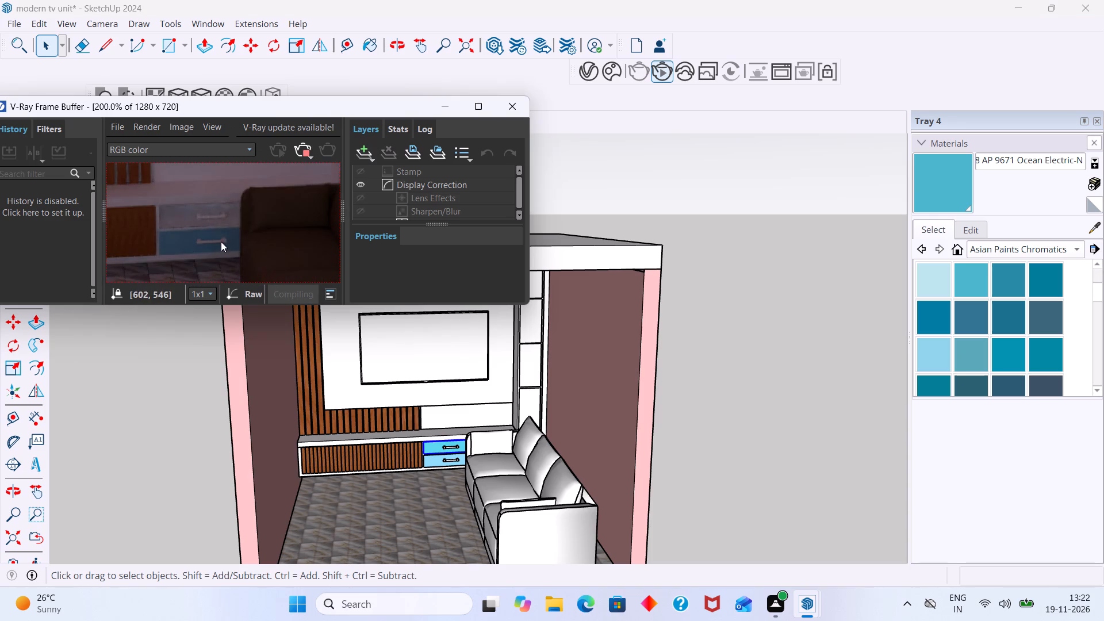
pyautogui.click(1092, 226)
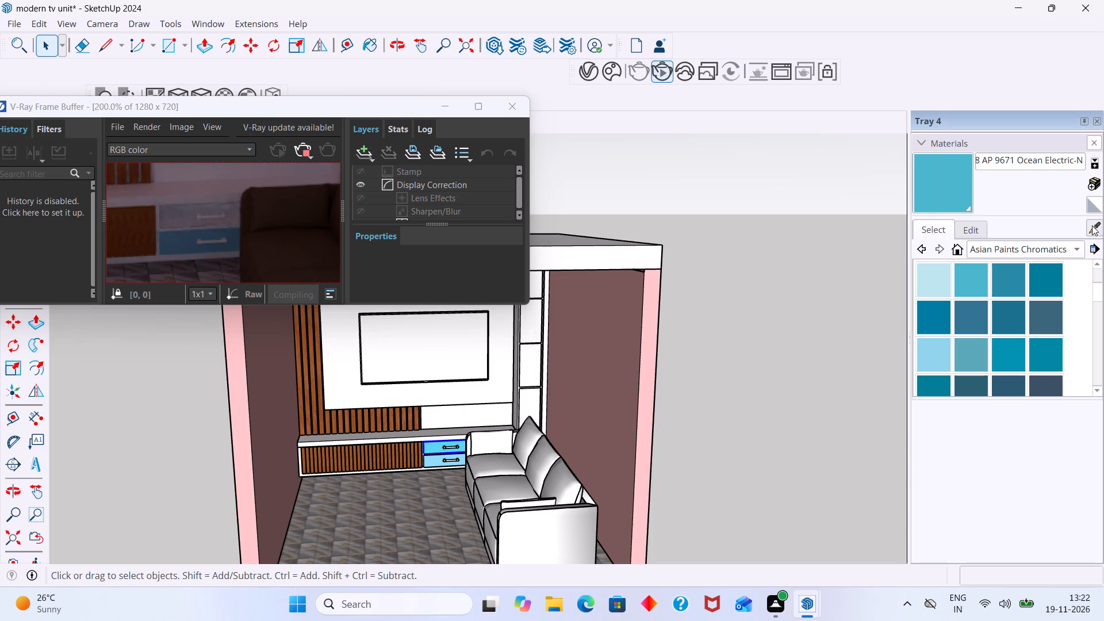
pyautogui.scroll(13, 456, 443)
pyautogui.click(411, 466)
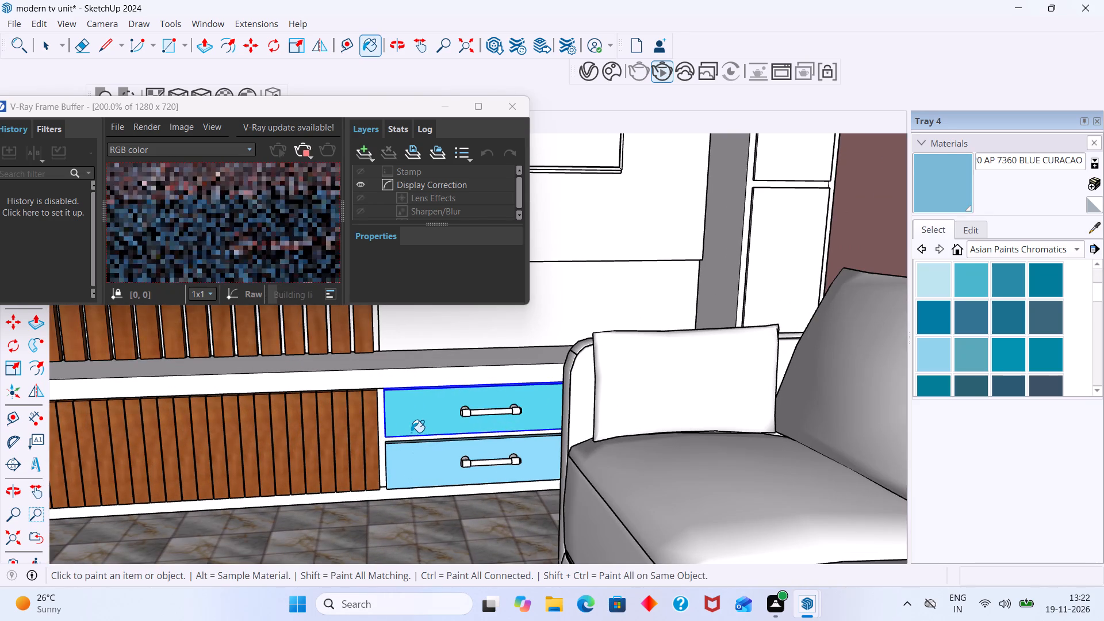
pyautogui.click(411, 427)
# Paint the upper and lower drawer fronts behind the sofa arm with AP 7360 Blue Curacao.
pyautogui.scroll(-3, 457, 401)
pyautogui.scroll(-3, 591, 396)
pyautogui.moveTo(539, 428); pyautogui.dragTo(600, 428, button='middle')
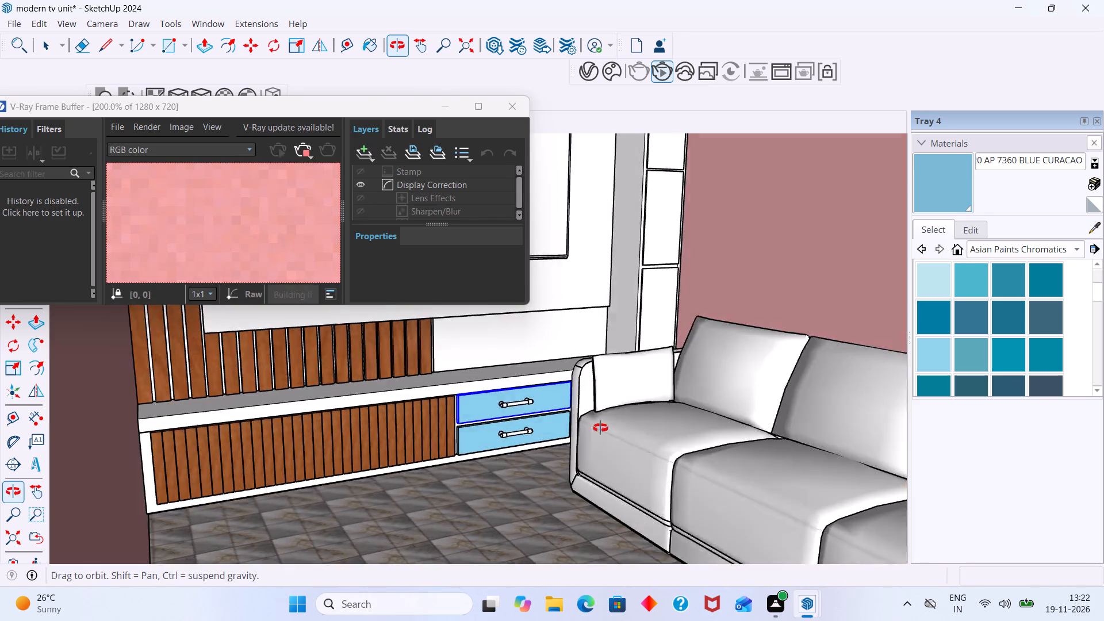
pyautogui.moveTo(600, 428); pyautogui.dragTo(590, 419, button='middle')
pyautogui.scroll(5, 540, 393)
pyautogui.moveTo(549, 401); pyautogui.dragTo(640, 423, button='middle')
pyautogui.scroll(7, 607, 395)
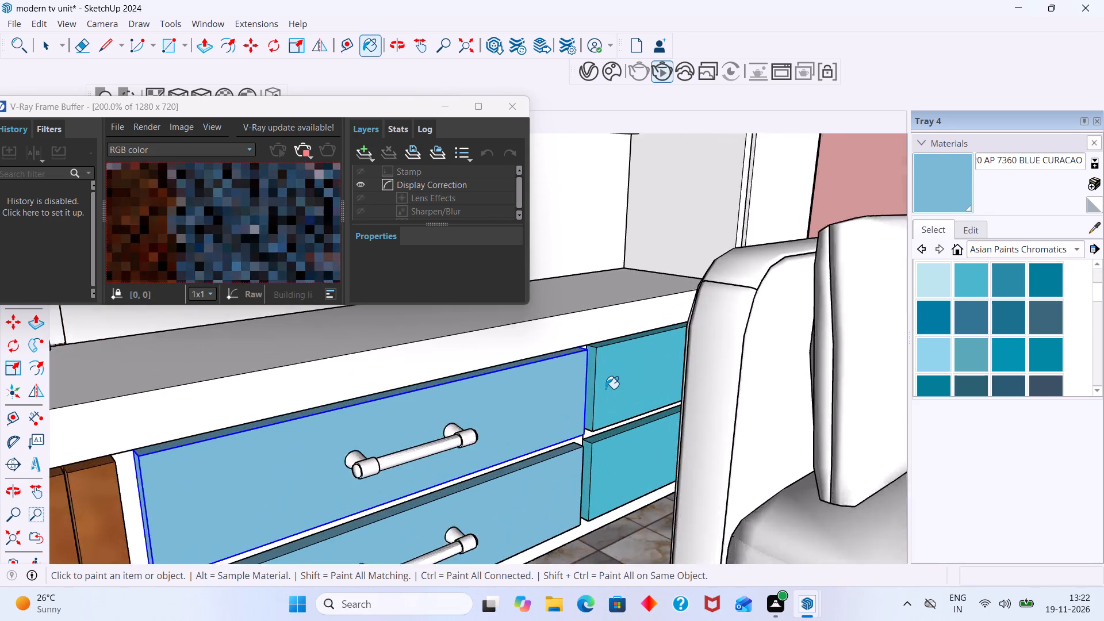
pyautogui.scroll(2, 605, 389)
pyautogui.click(605, 386)
pyautogui.click(626, 466)
# Examine the repainted drawer fronts next to the slats and sofa in the interactive render, with the room framed from its open front.
pyautogui.scroll(-15, 612, 452)
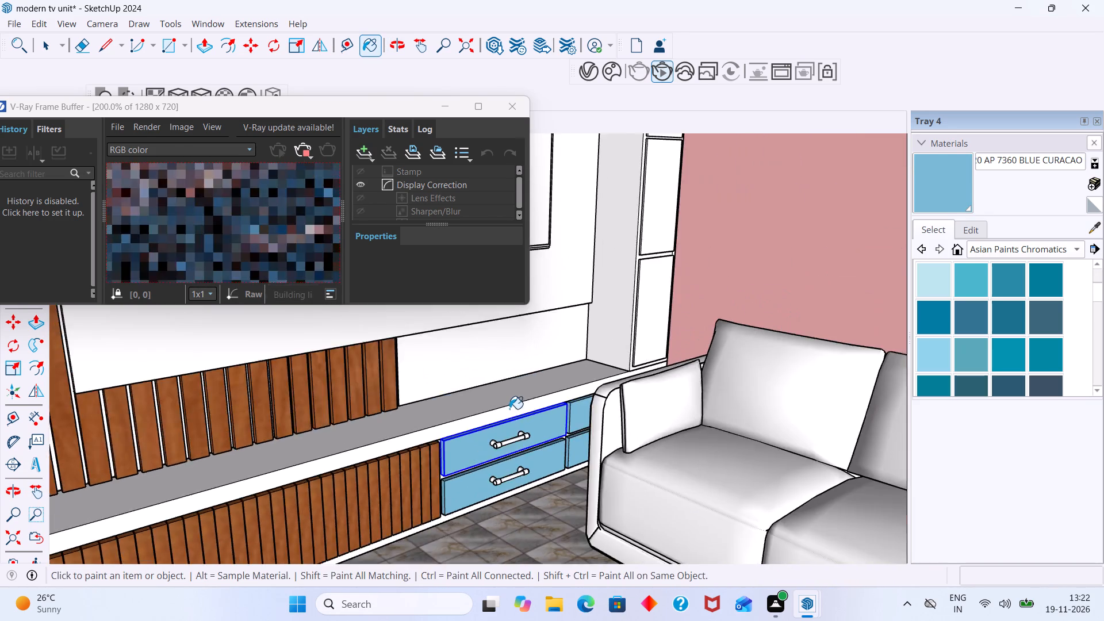
pyautogui.scroll(-3, 509, 409)
pyautogui.scroll(2, 481, 416)
pyautogui.scroll(-3, 480, 416)
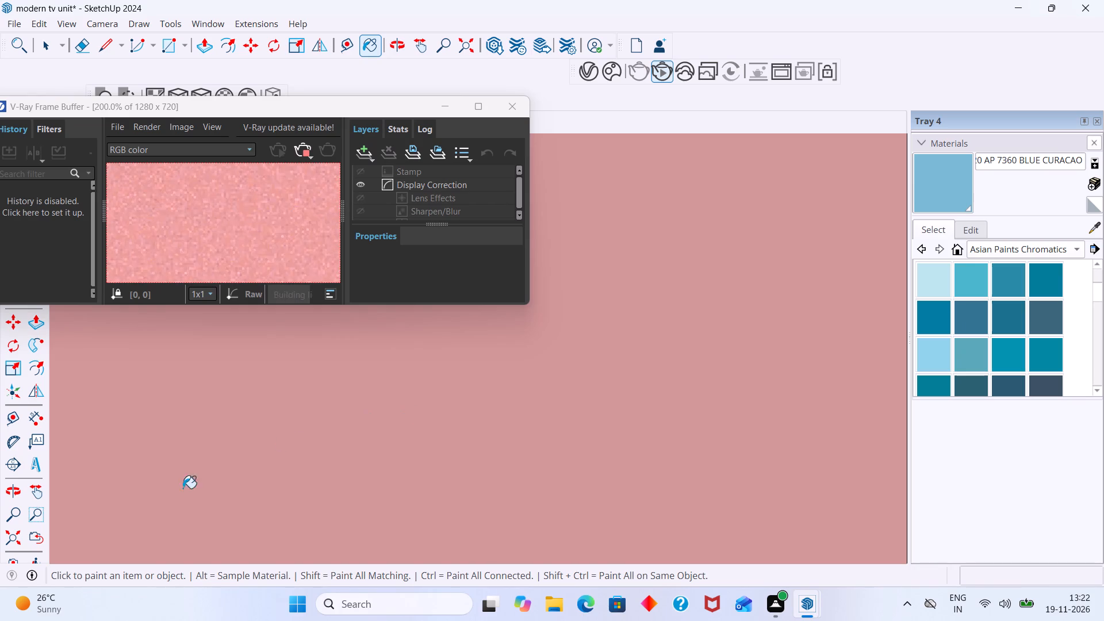
pyautogui.click(17, 538)
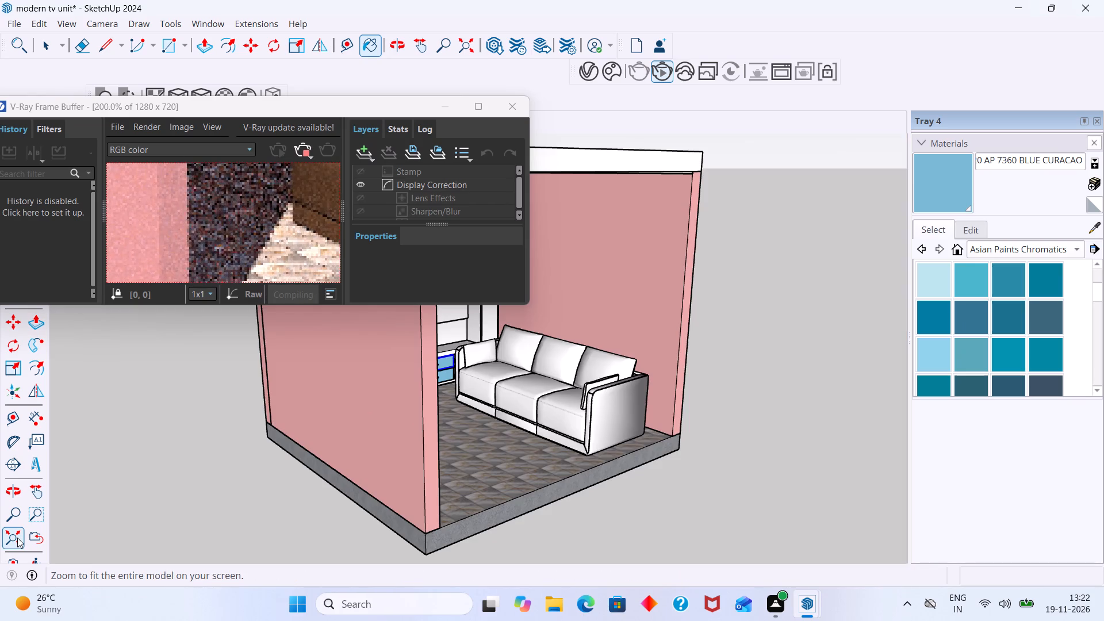
pyautogui.press('space')
pyautogui.moveTo(443, 432); pyautogui.dragTo(341, 448, button='middle')
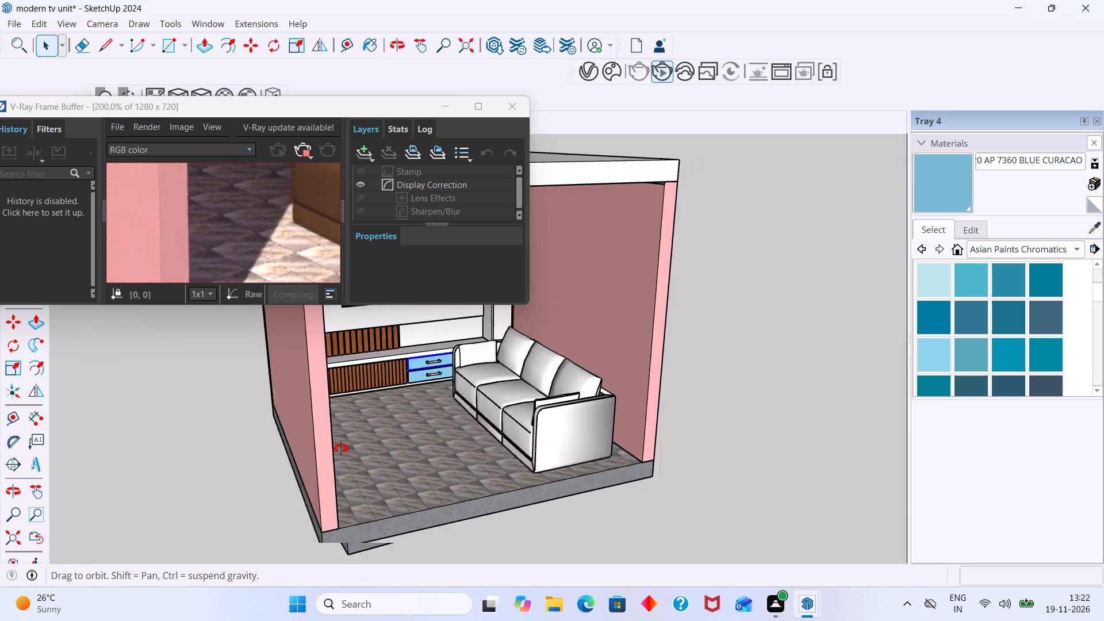
pyautogui.moveTo(341, 448); pyautogui.dragTo(329, 446, button='middle')
pyautogui.scroll(2, 449, 374)
pyautogui.click(780, 324)
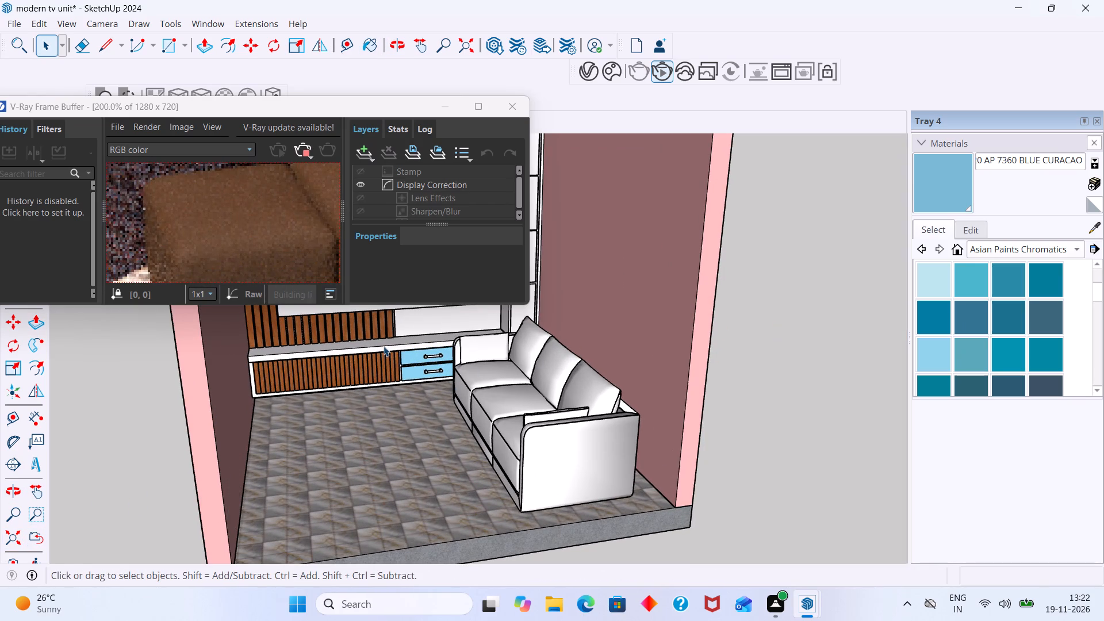
pyautogui.scroll(-2, 267, 260)
pyautogui.moveTo(240, 233); pyautogui.dragTo(241, 223, button='middle')
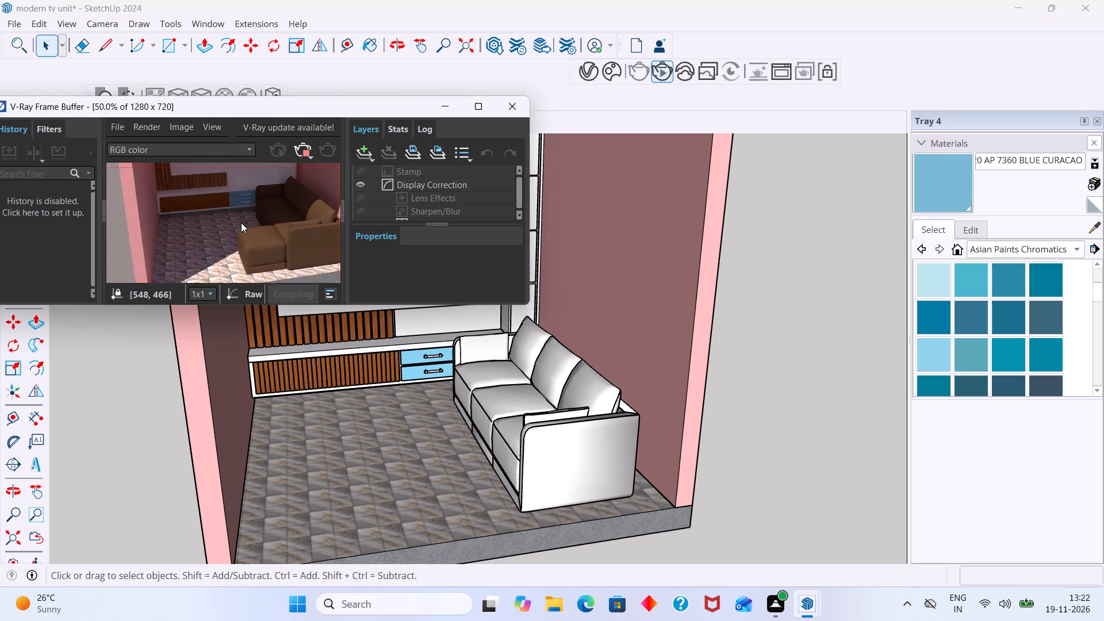
pyautogui.moveTo(241, 223); pyautogui.dragTo(237, 240, button='middle')
pyautogui.scroll(3, 250, 217)
pyautogui.scroll(-4, 250, 213)
pyautogui.moveTo(236, 221); pyautogui.dragTo(170, 254, button='middle')
pyautogui.scroll(2, 207, 228)
pyautogui.moveTo(241, 224); pyautogui.dragTo(224, 230, button='middle')
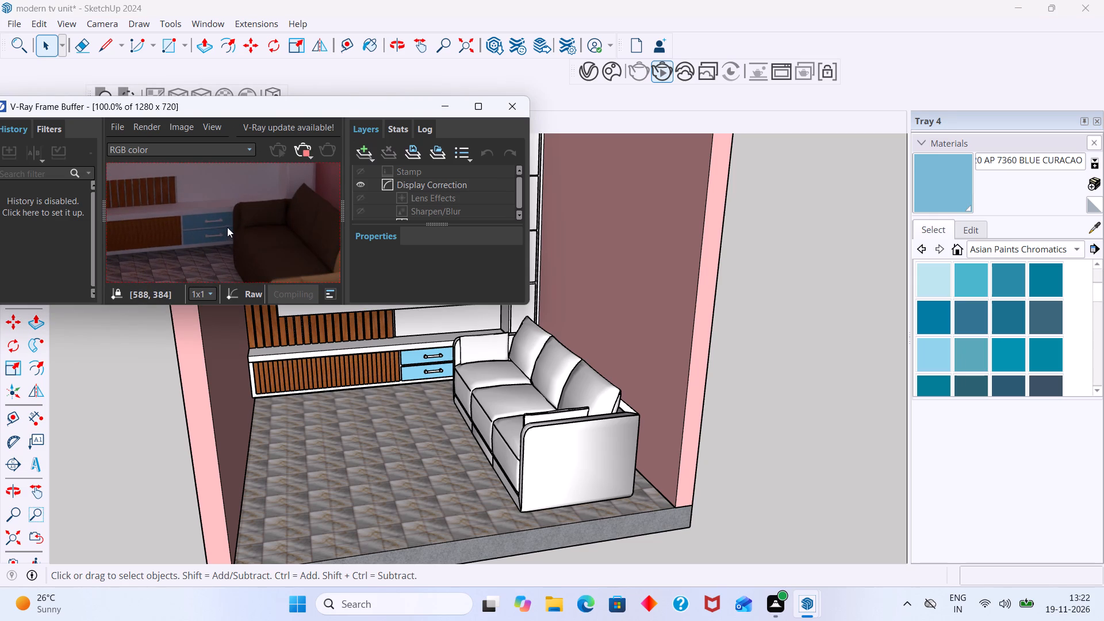
pyautogui.scroll(1, 235, 213)
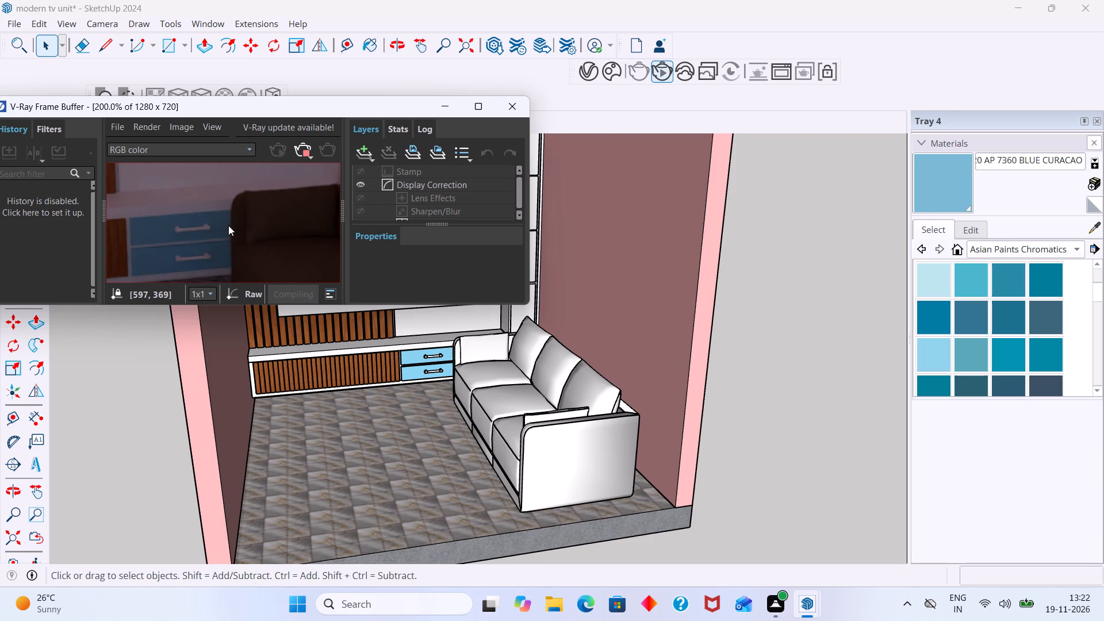
pyautogui.scroll(-2, 218, 229)
pyautogui.scroll(3, 204, 229)
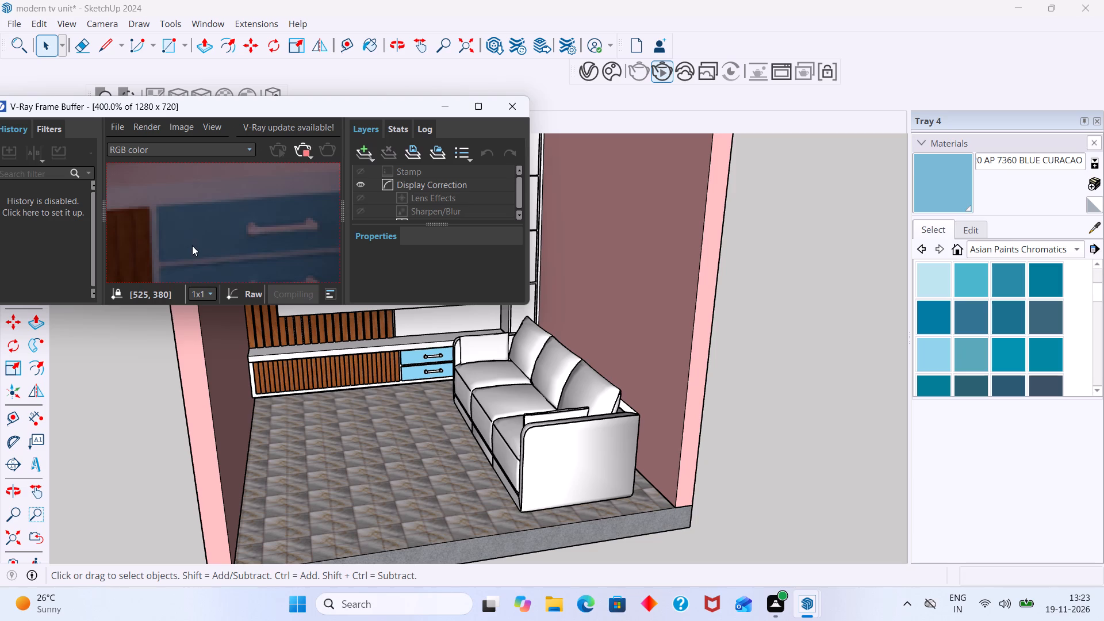
pyautogui.scroll(-3, 227, 236)
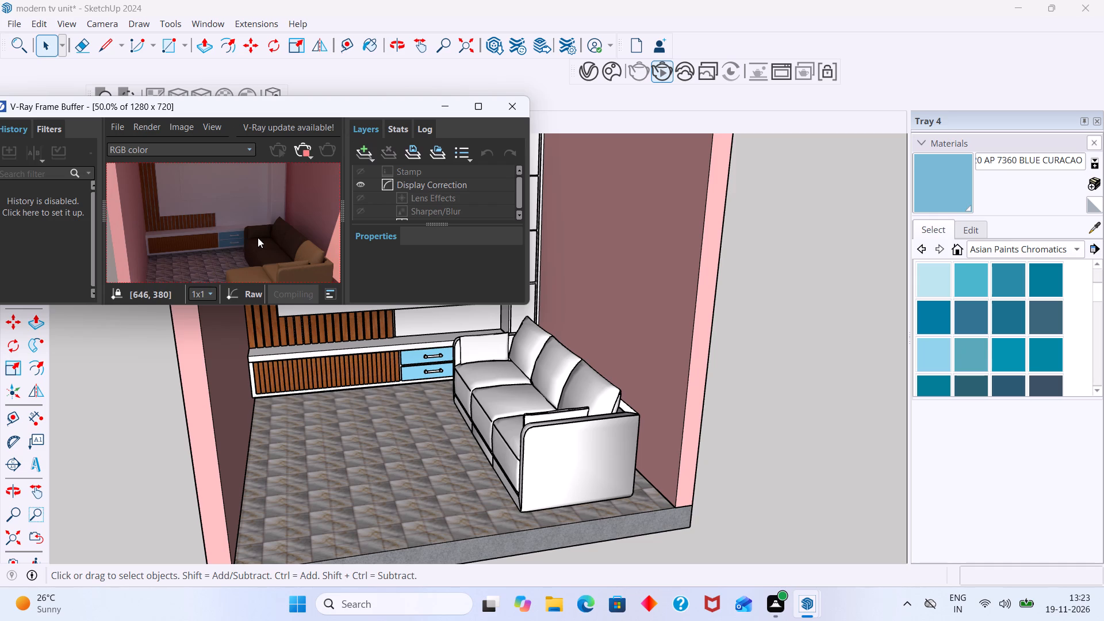
pyautogui.scroll(1, 241, 239)
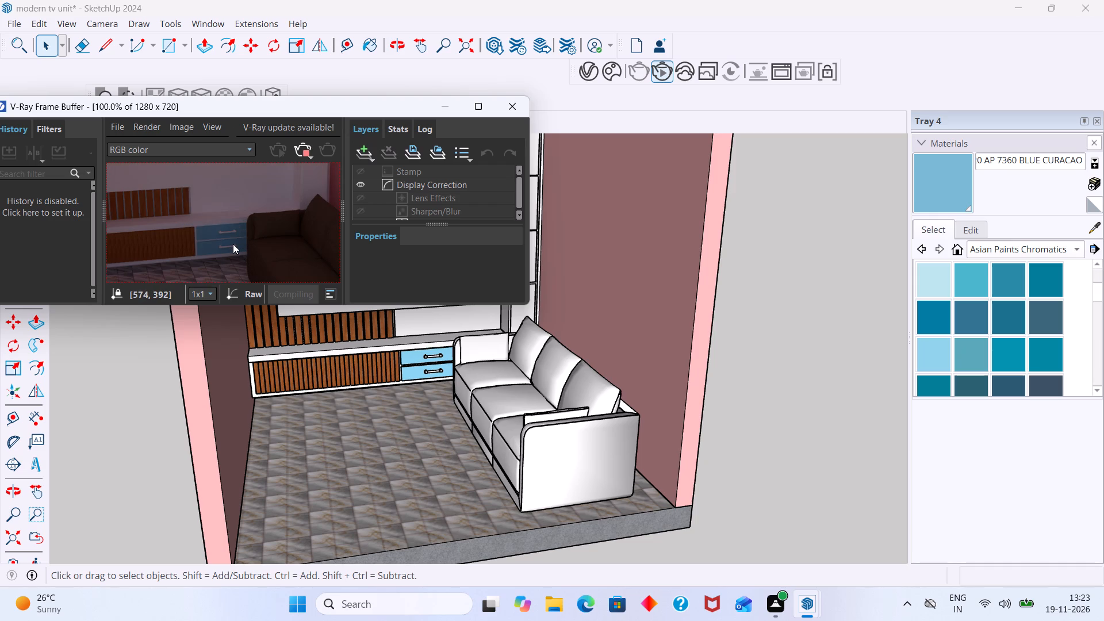
pyautogui.scroll(2, 226, 237)
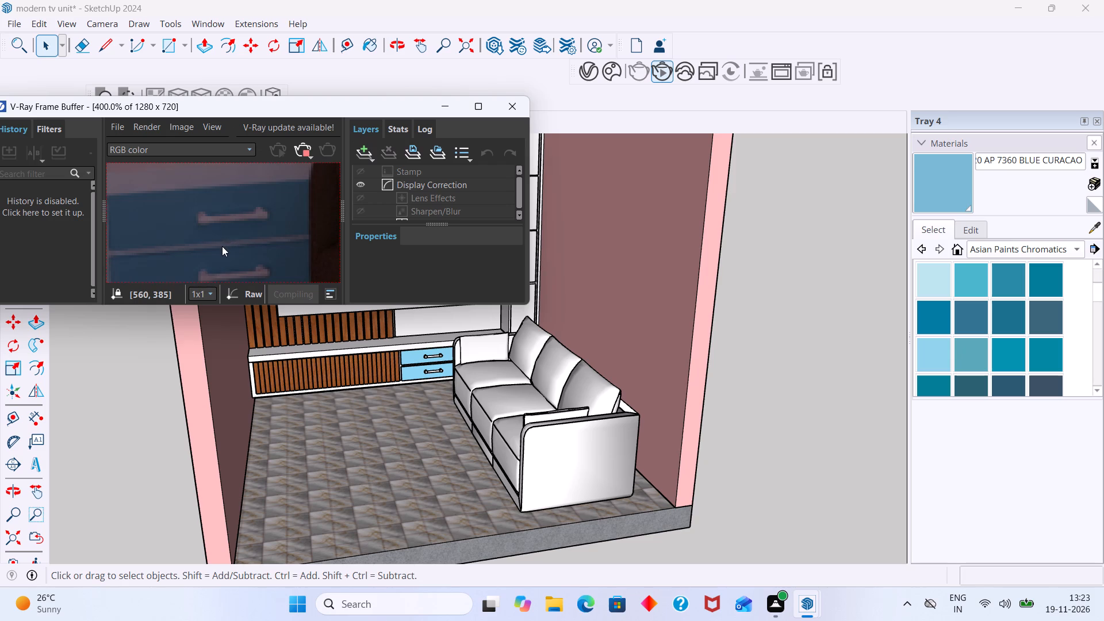
pyautogui.scroll(-2, 227, 242)
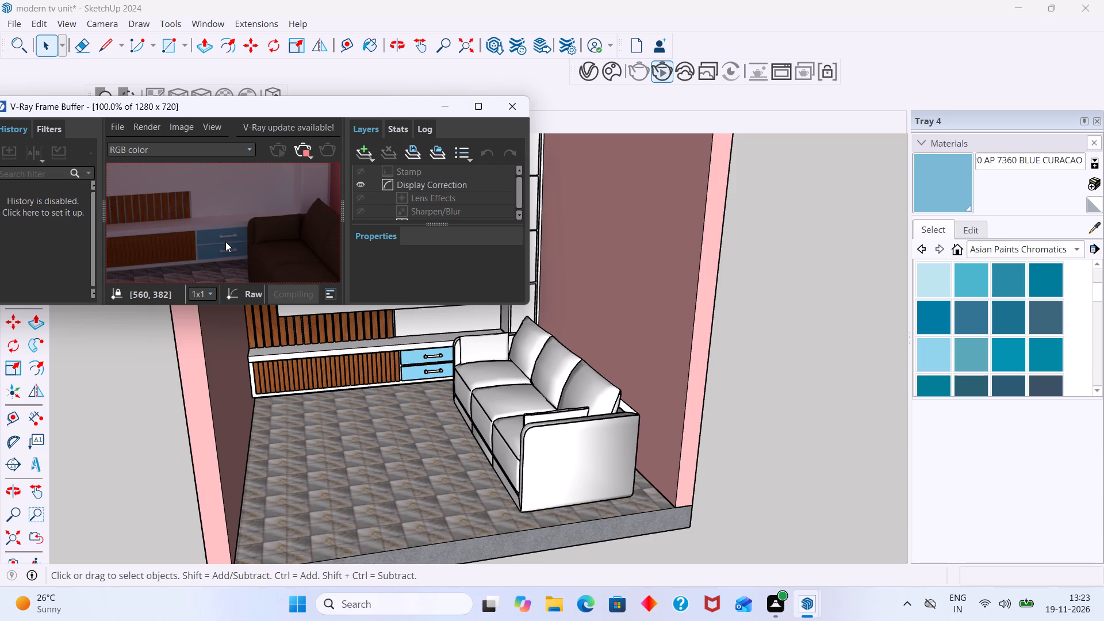
pyautogui.moveTo(210, 244); pyautogui.dragTo(165, 244, button='middle')
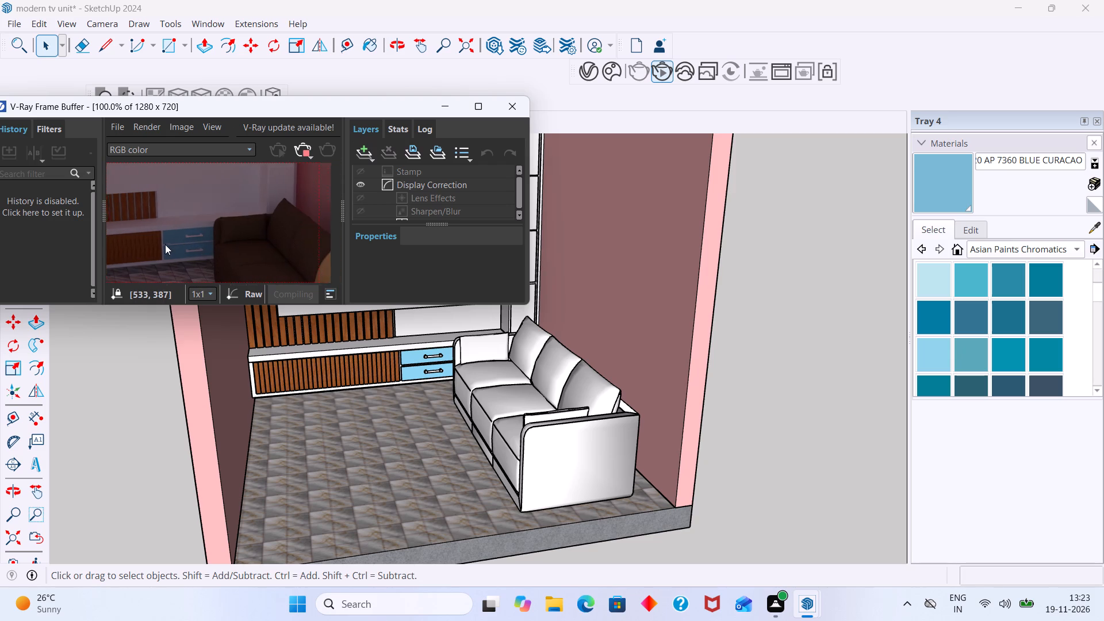
pyautogui.moveTo(165, 244); pyautogui.dragTo(164, 244, button='middle')
pyautogui.scroll(-3, 192, 239)
# Examine the sofa, painted walls and room interior in the interactive render from an angled view past the outer side wall.
pyautogui.moveTo(768, 462); pyautogui.dragTo(803, 462, button='middle')
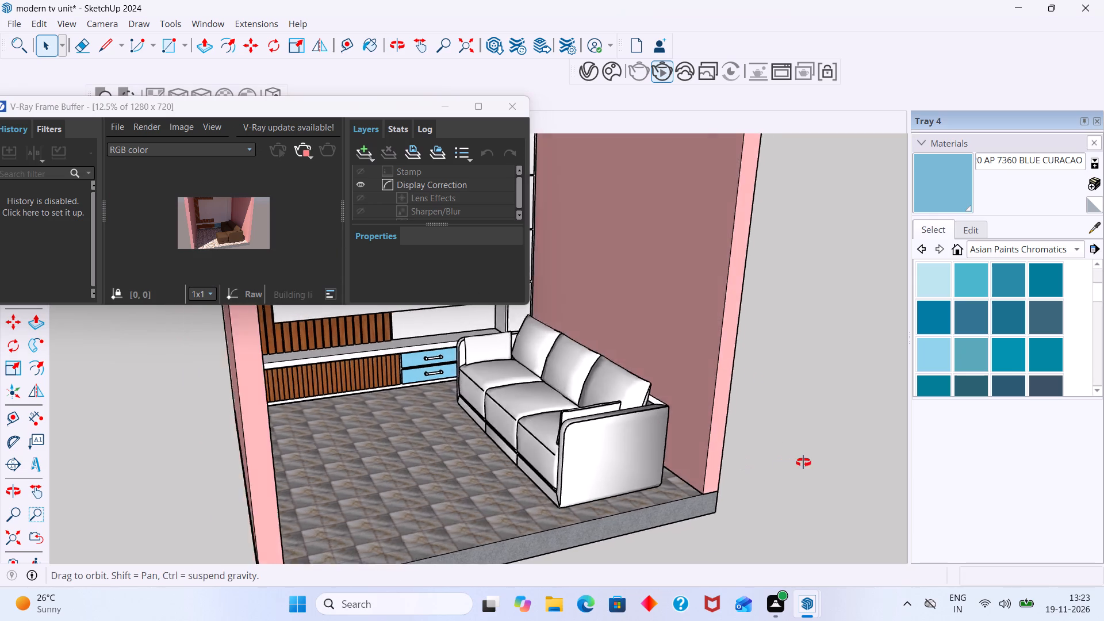
pyautogui.moveTo(803, 462); pyautogui.dragTo(880, 499, button='middle')
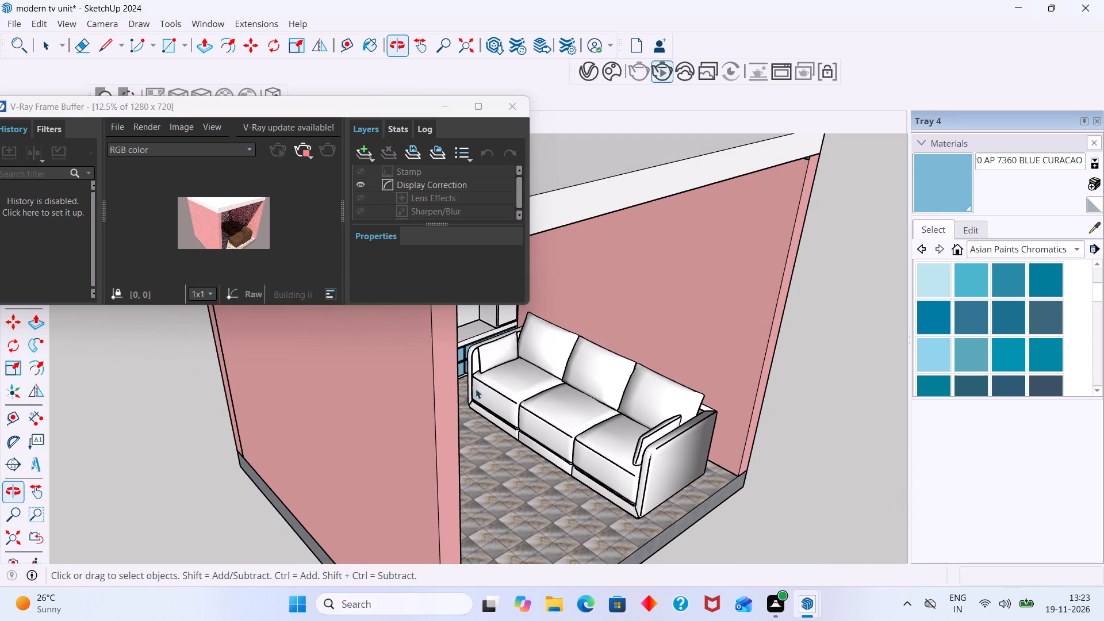
pyautogui.scroll(4, 245, 281)
pyautogui.scroll(-2, 220, 209)
pyautogui.moveTo(214, 200); pyautogui.dragTo(205, 179, button='middle')
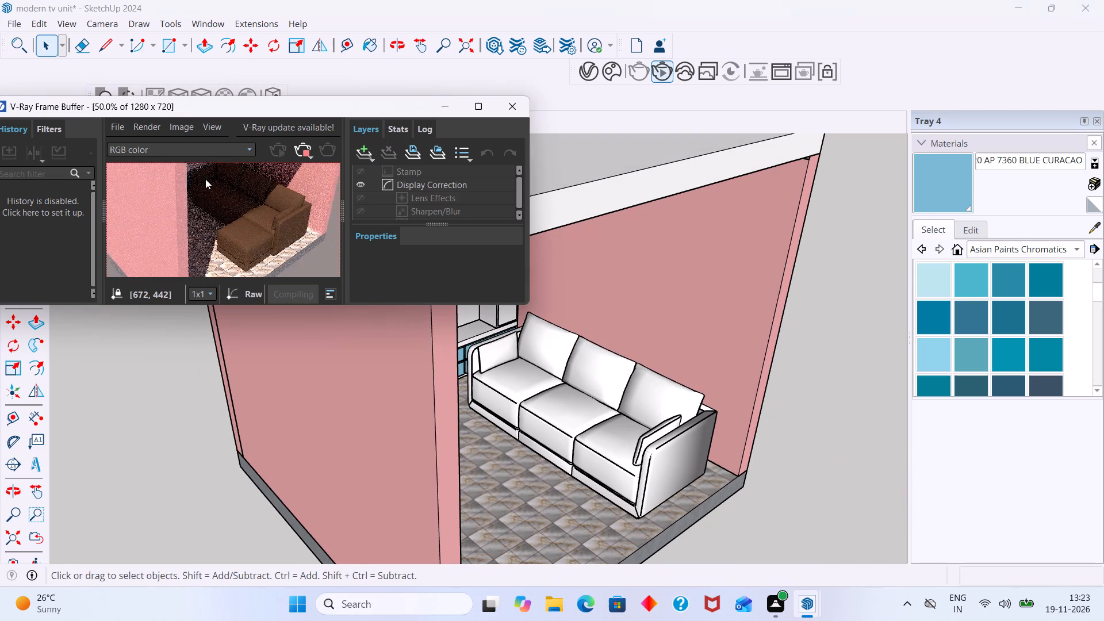
pyautogui.moveTo(205, 179); pyautogui.dragTo(202, 167, button='middle')
pyautogui.keyDown('shift'); pyautogui.moveTo(244, 225); pyautogui.dragTo(258, 266, button='middle'); pyautogui.keyUp('shift')
pyautogui.moveTo(248, 247); pyautogui.dragTo(248, 242, button='middle')
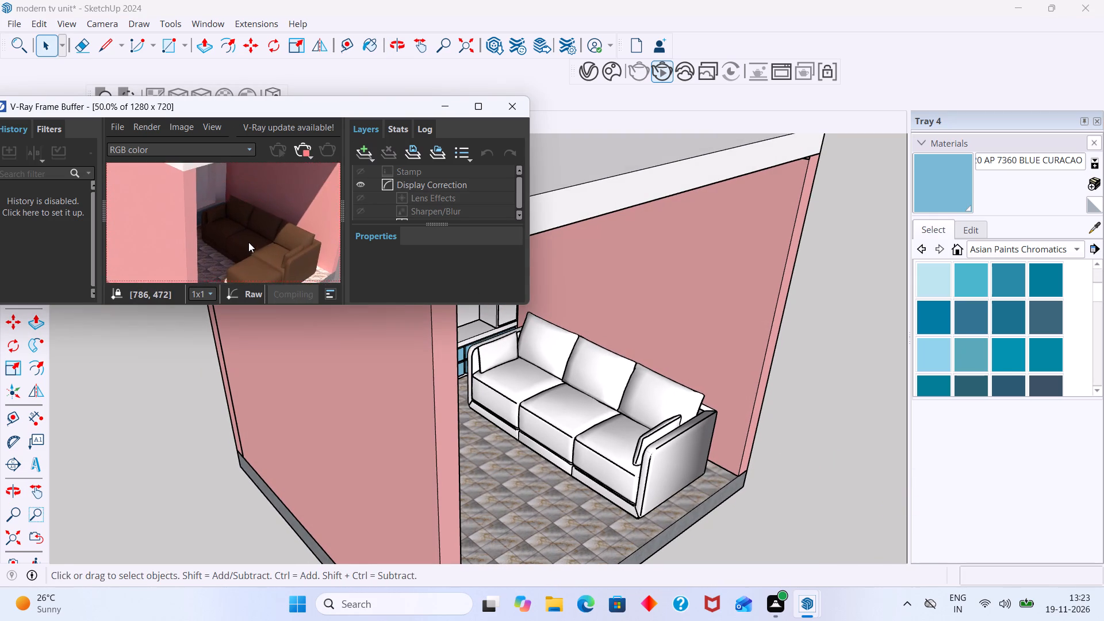
pyautogui.moveTo(248, 242); pyautogui.dragTo(260, 261, button='middle')
pyautogui.scroll(-3, 251, 230)
pyautogui.moveTo(250, 229); pyautogui.dragTo(243, 213, button='middle')
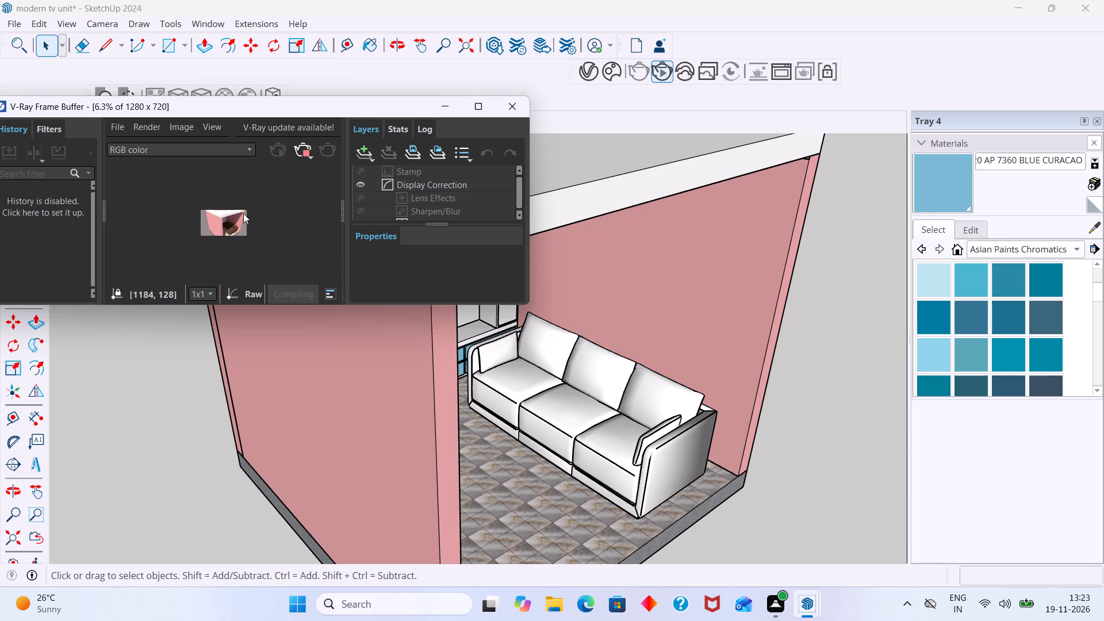
pyautogui.moveTo(243, 213); pyautogui.dragTo(243, 212, button='middle')
pyautogui.scroll(6, 231, 214)
pyautogui.scroll(-4, 220, 237)
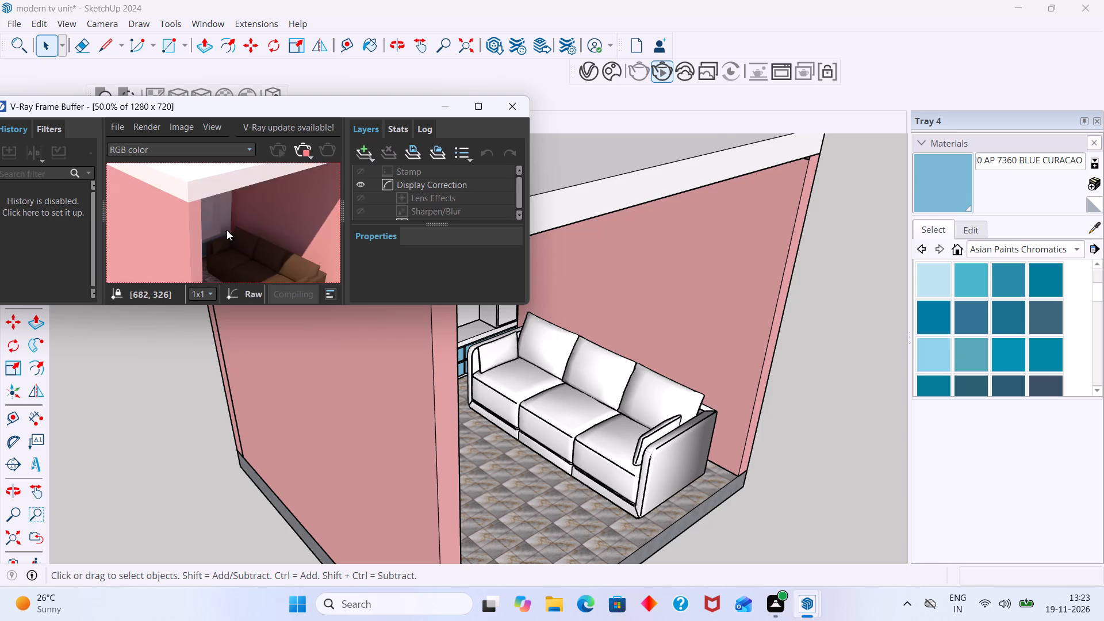
pyautogui.scroll(-2, 227, 230)
pyautogui.moveTo(603, 381); pyautogui.dragTo(504, 365, button='middle')
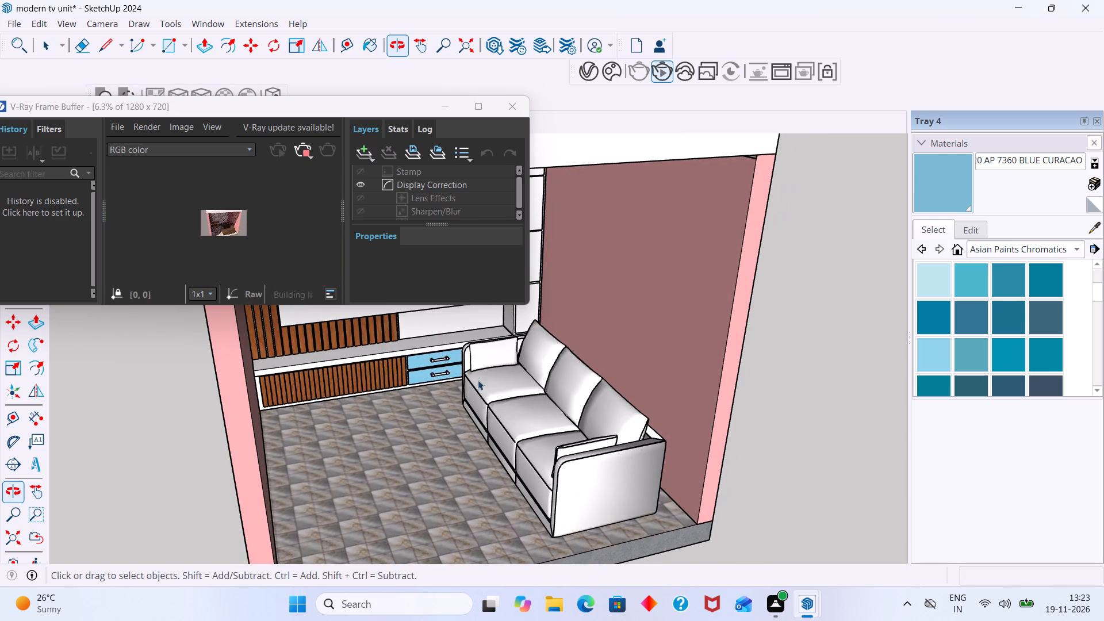
pyautogui.scroll(-3, 430, 393)
pyautogui.keyDown('shift'); pyautogui.moveTo(505, 512); pyautogui.dragTo(522, 543, button='middle'); pyautogui.keyUp('shift')
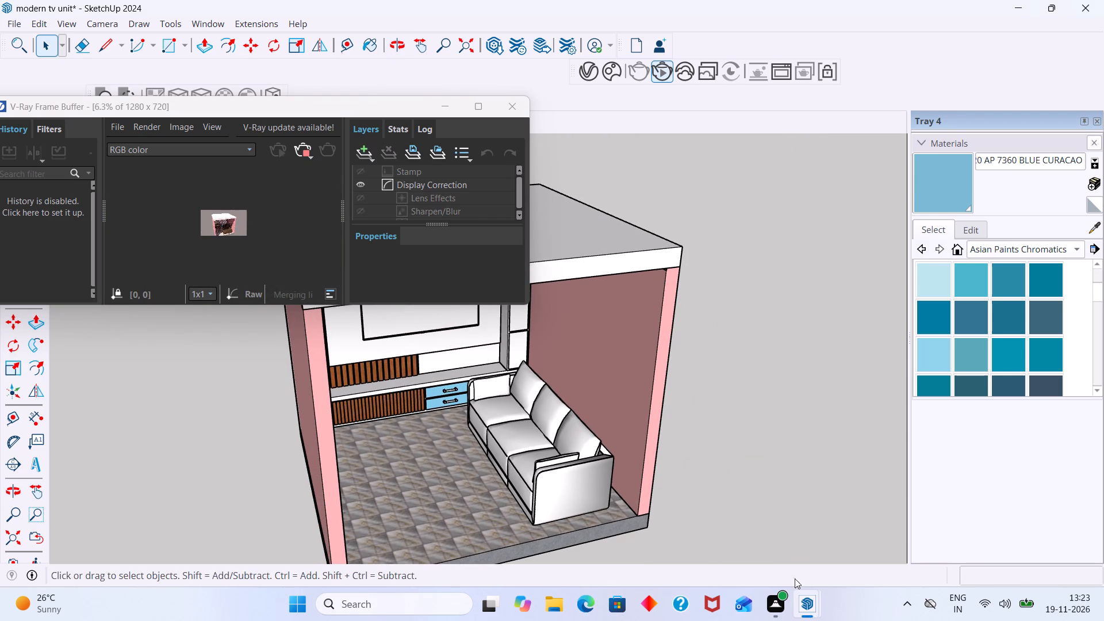
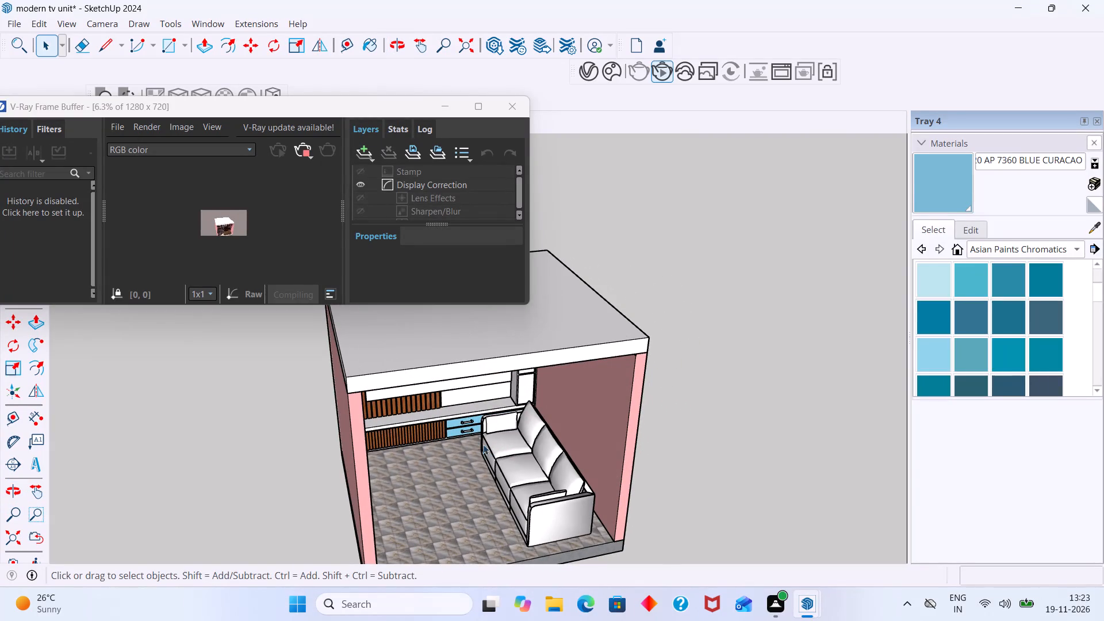
# Reposition the V-Ray Frame Buffer fully on screen and examine the TV wall, drawer fronts and sofa from the room's open front.
pyautogui.keyDown('shift'); pyautogui.moveTo(459, 447); pyautogui.dragTo(581, 416, button='middle'); pyautogui.keyUp('shift')
pyautogui.scroll(1, 550, 406)
pyautogui.moveTo(549, 404); pyautogui.dragTo(519, 413, button='middle')
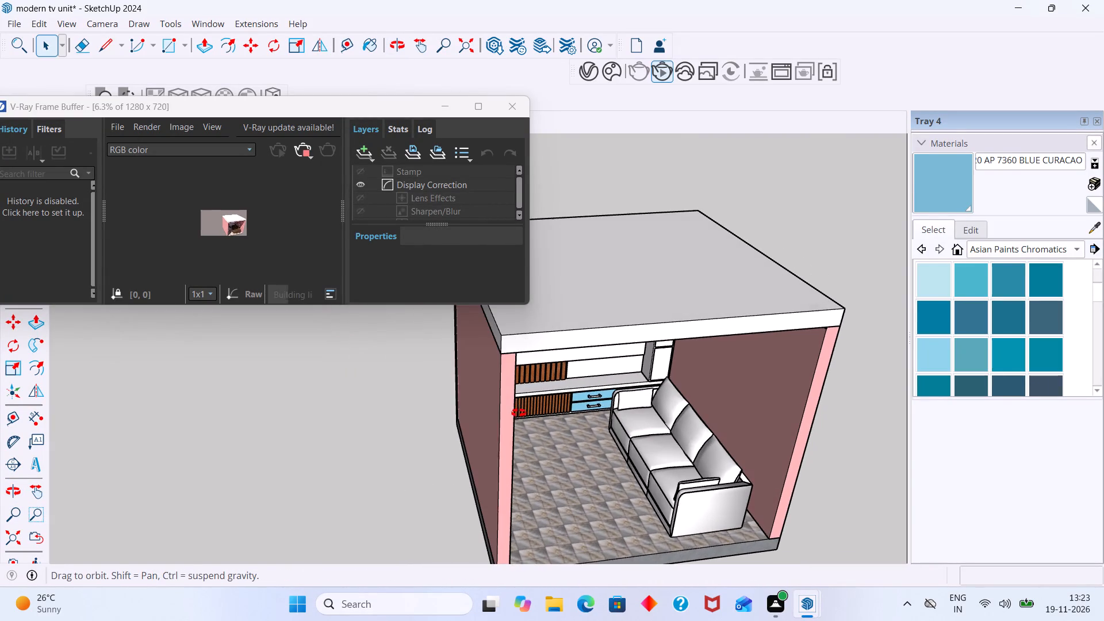
pyautogui.moveTo(519, 413); pyautogui.dragTo(517, 413, button='middle')
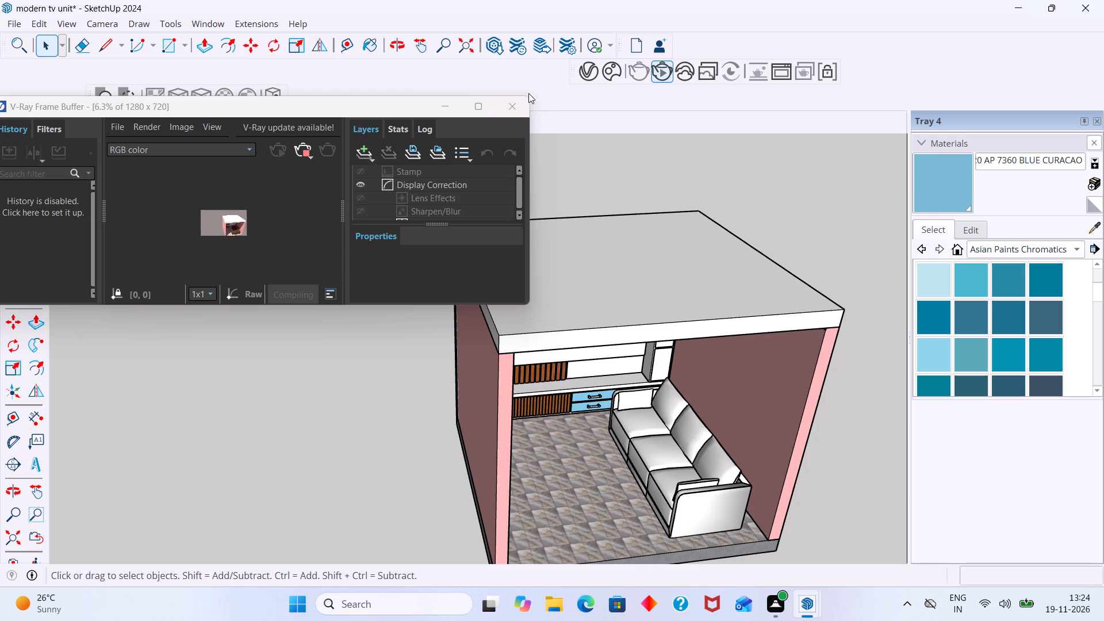
pyautogui.moveTo(328, 98); pyautogui.dragTo(449, 99)
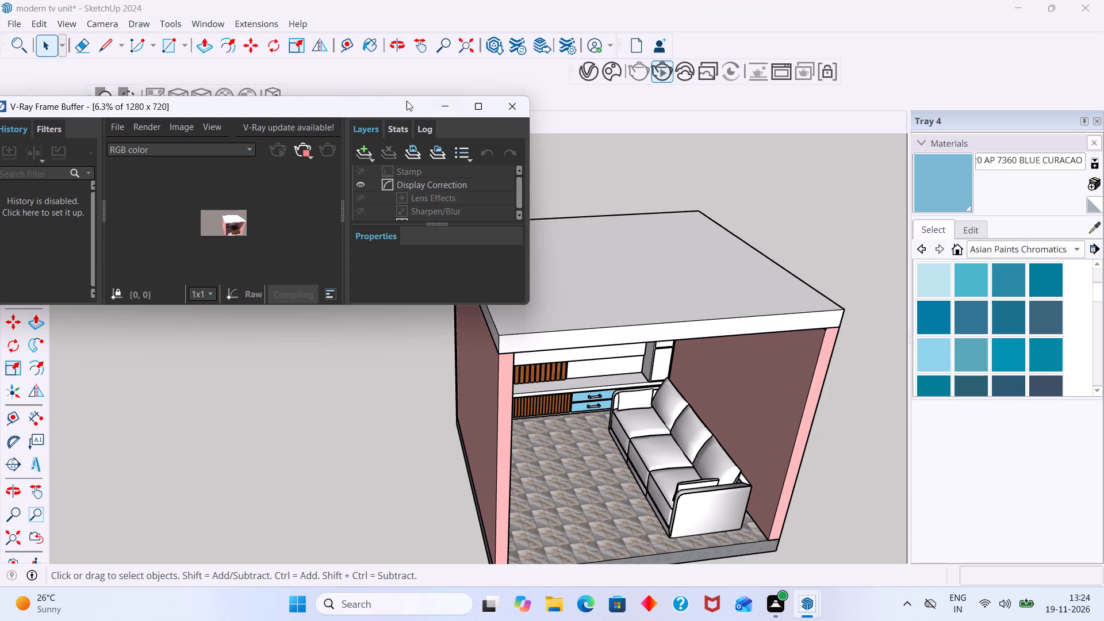
pyautogui.moveTo(370, 104); pyautogui.dragTo(501, 121)
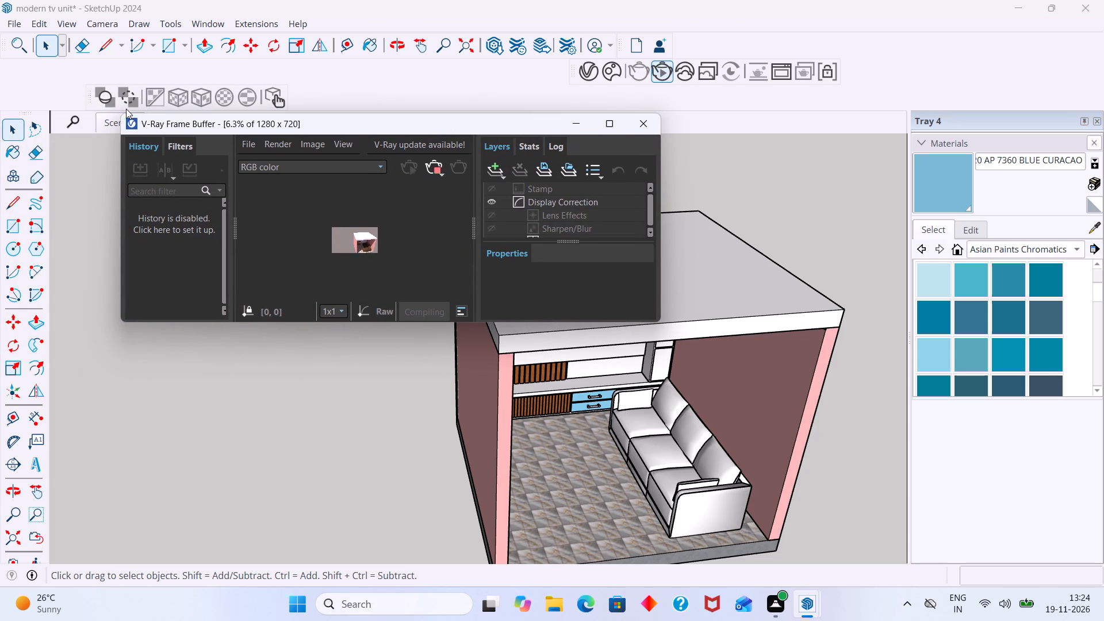
pyautogui.moveTo(125, 114); pyautogui.dragTo(403, 191)
pyautogui.moveTo(451, 121); pyautogui.dragTo(348, 92)
pyautogui.scroll(-1, 630, 429)
pyautogui.moveTo(603, 426); pyautogui.dragTo(556, 367, button='middle')
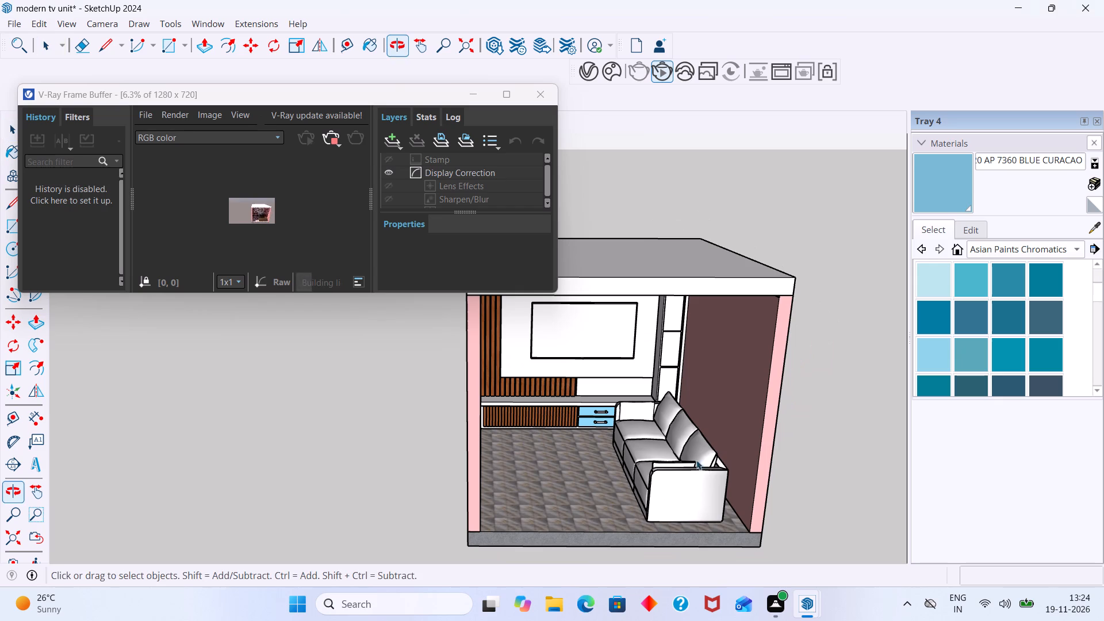
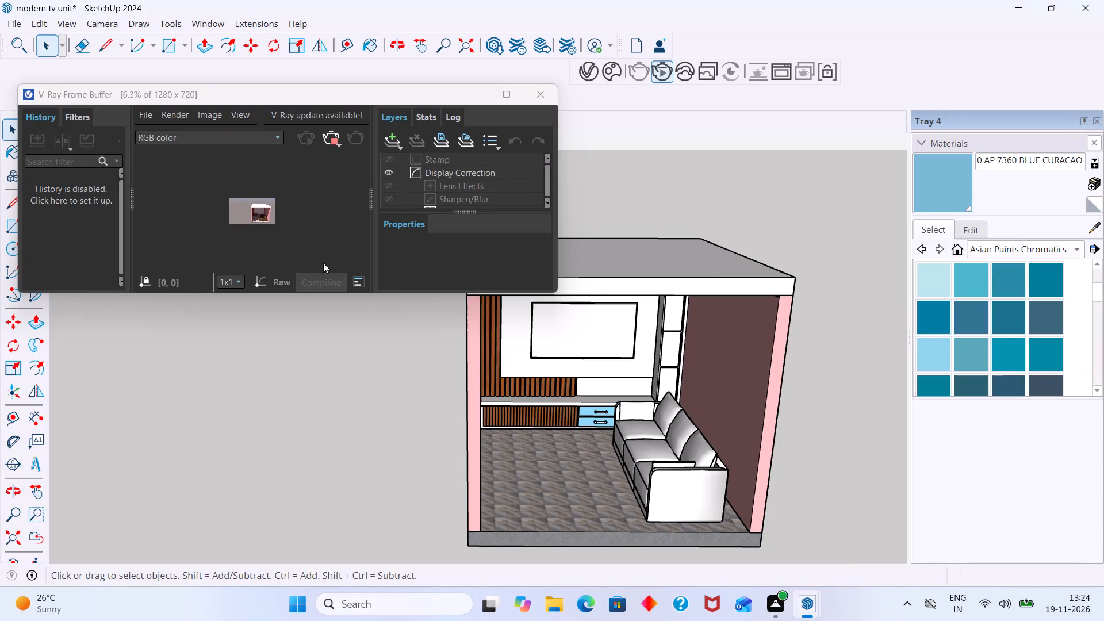
# Inspect the room in the V-Ray render closely and move the frame buffer clear of the TV wall in the model.
pyautogui.scroll(4, 262, 206)
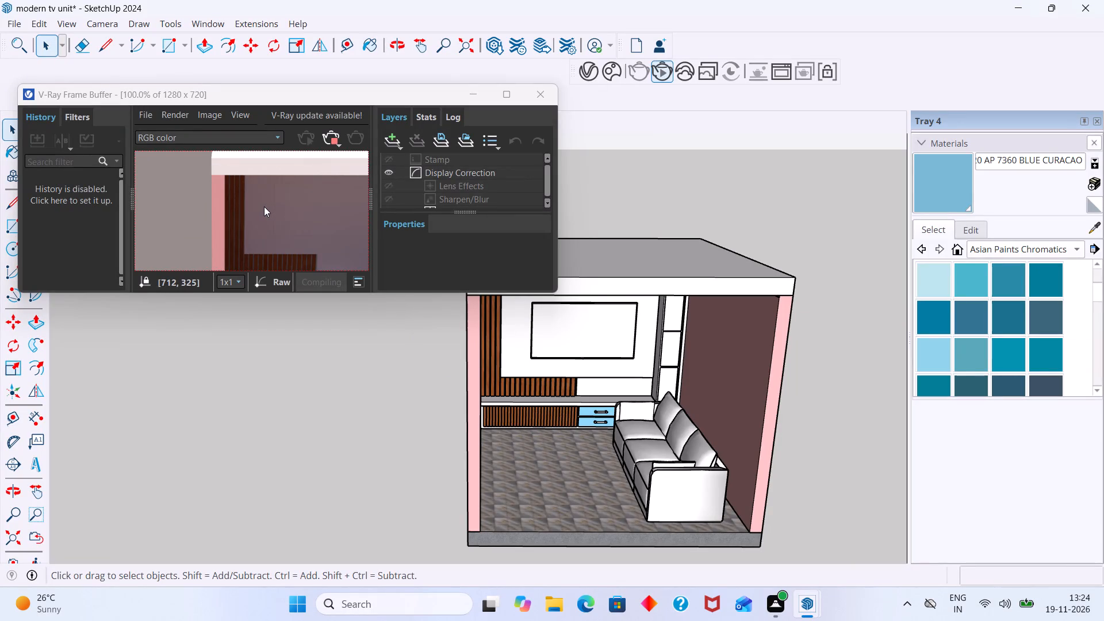
pyautogui.scroll(-2, 264, 206)
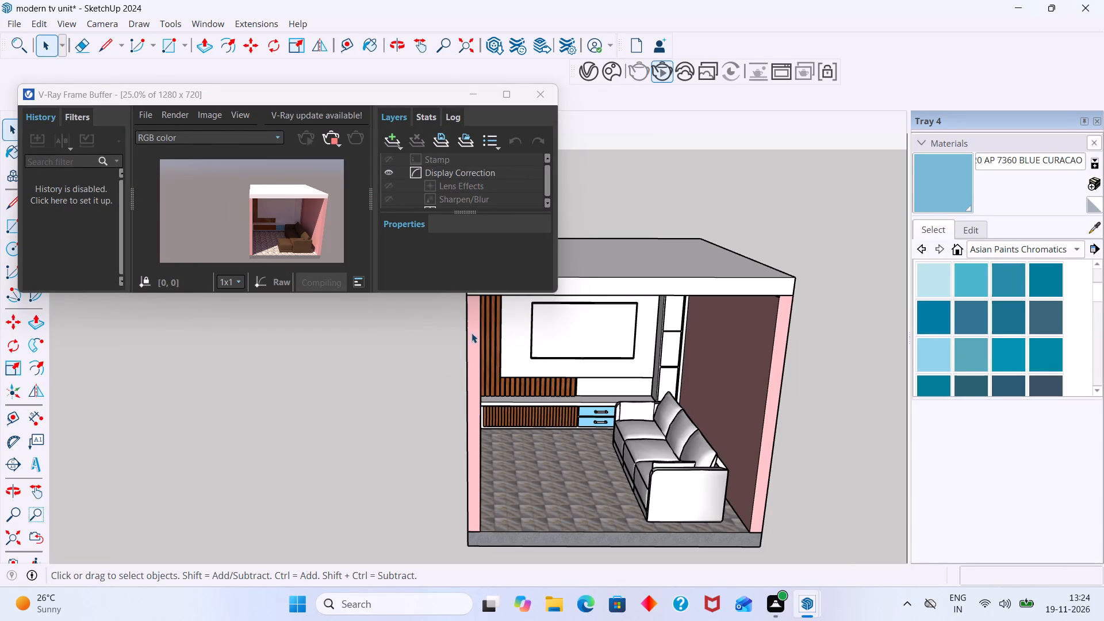
pyautogui.moveTo(332, 87); pyautogui.dragTo(467, 83)
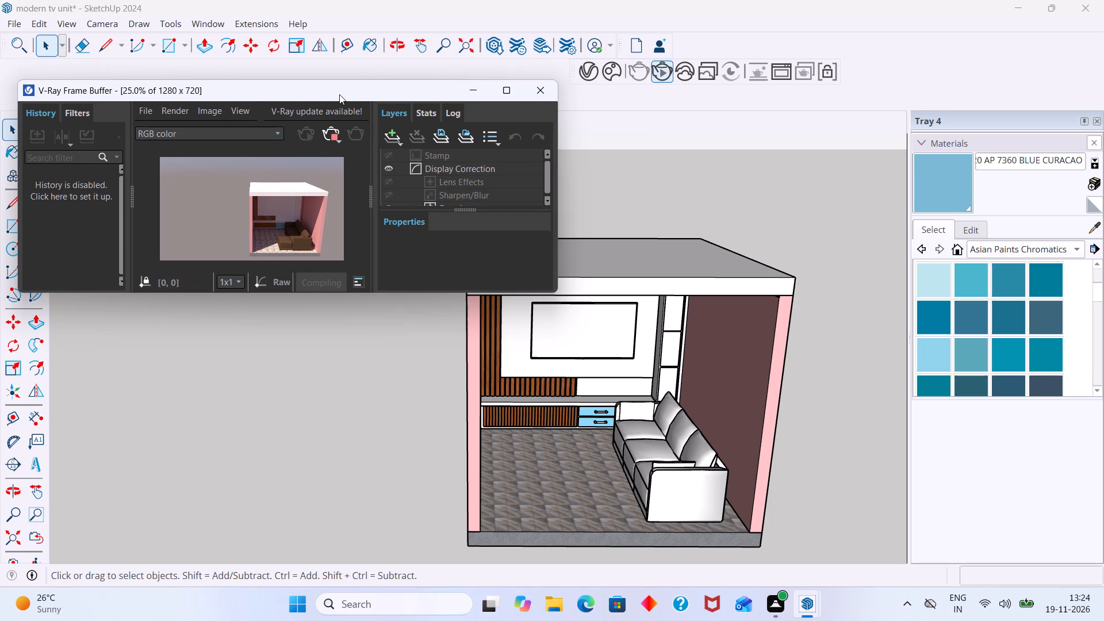
pyautogui.moveTo(339, 94); pyautogui.dragTo(509, 44)
# Open the panel group behind the TV for editing, down to the surface surrounding the screen.
pyautogui.scroll(6, 520, 359)
pyautogui.click(519, 357)
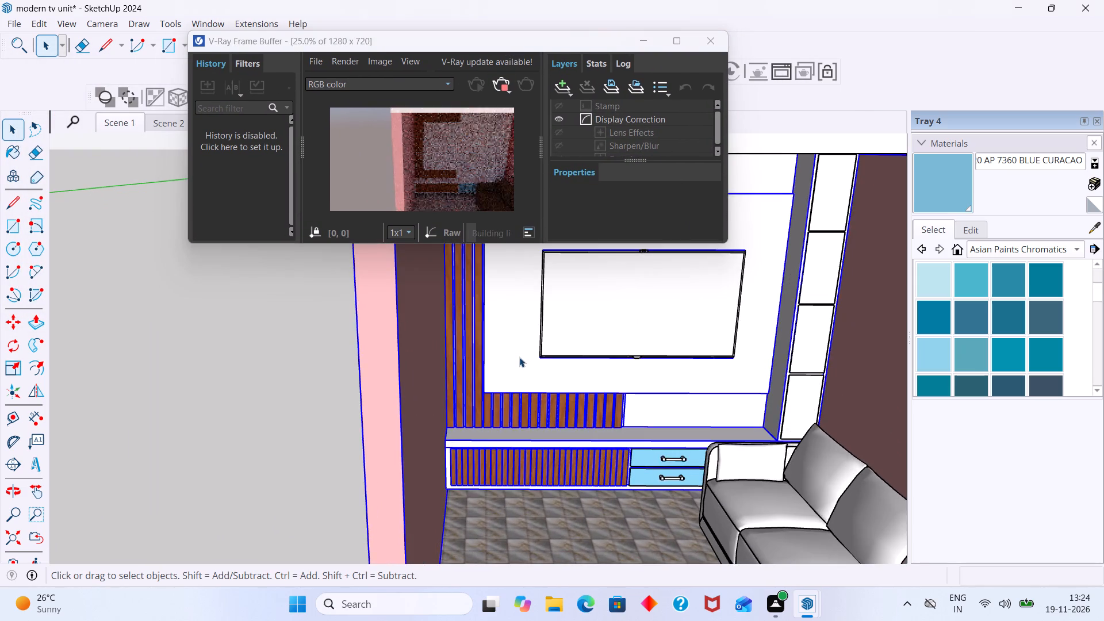
pyautogui.scroll(1, 519, 357)
pyautogui.doubleClick(519, 357)
pyautogui.click(528, 358)
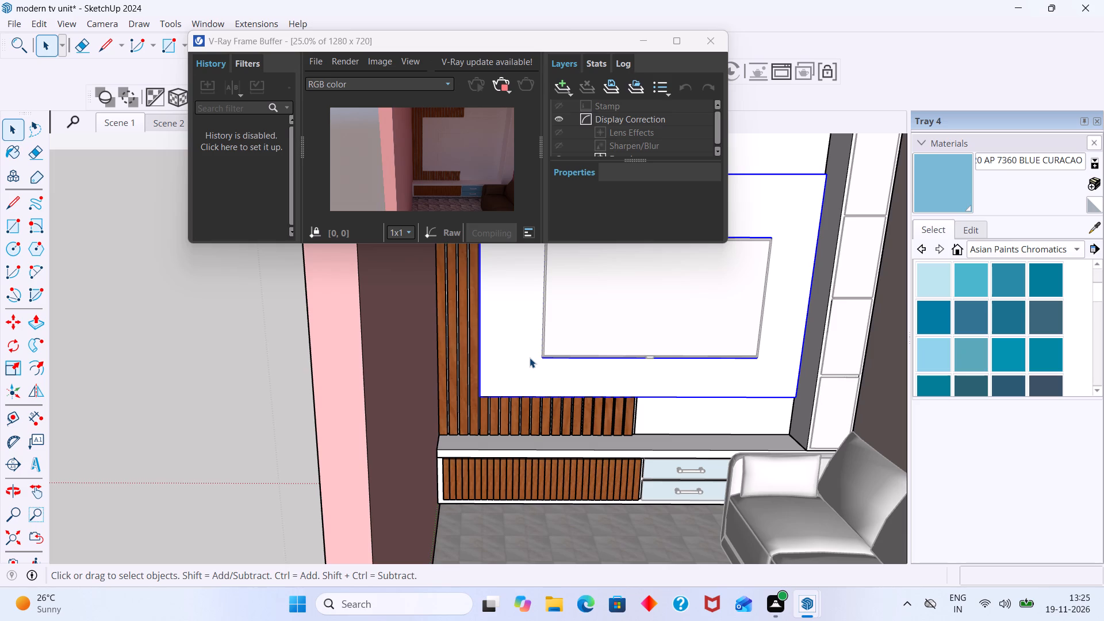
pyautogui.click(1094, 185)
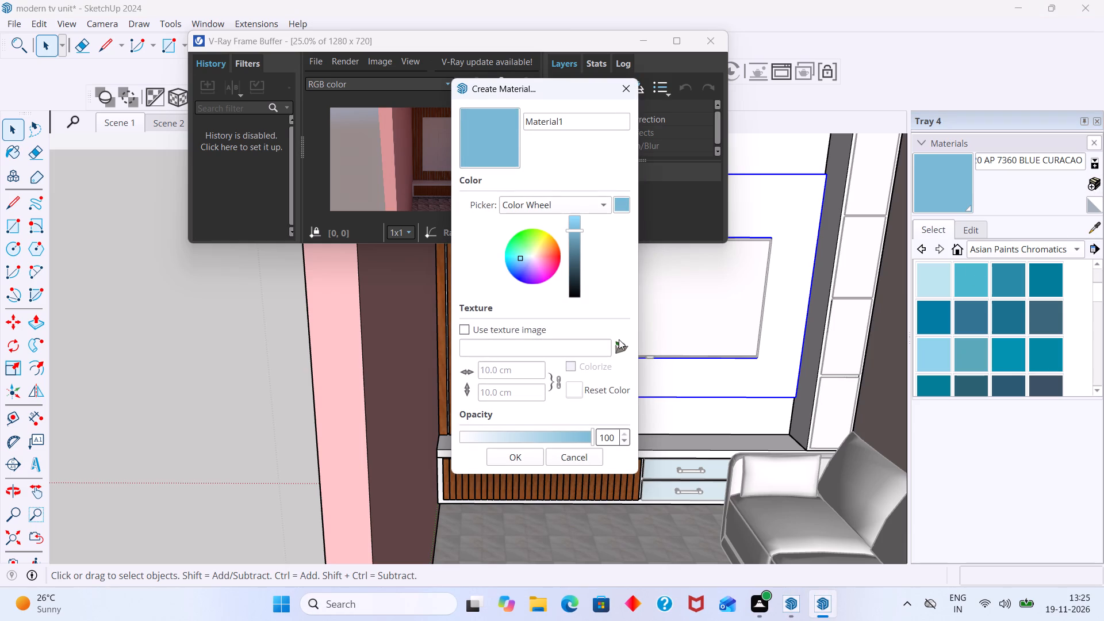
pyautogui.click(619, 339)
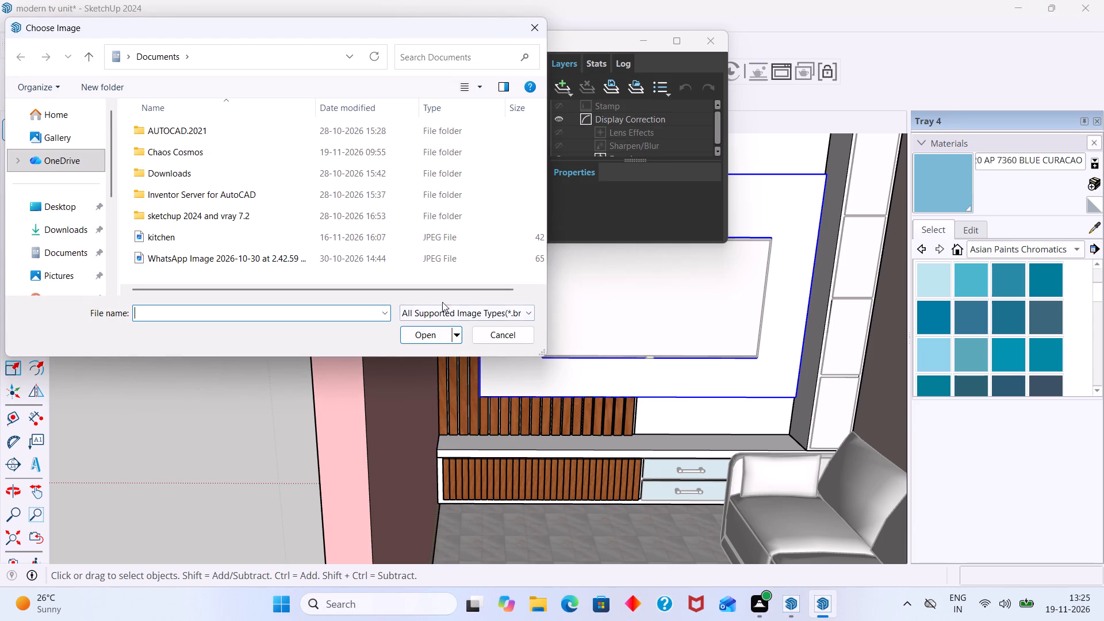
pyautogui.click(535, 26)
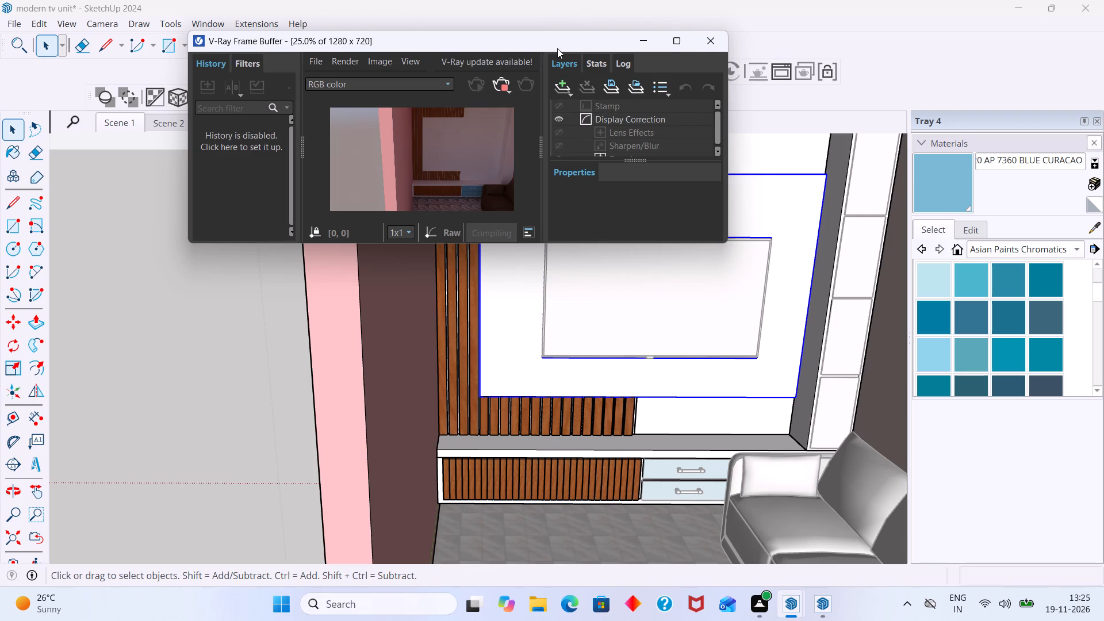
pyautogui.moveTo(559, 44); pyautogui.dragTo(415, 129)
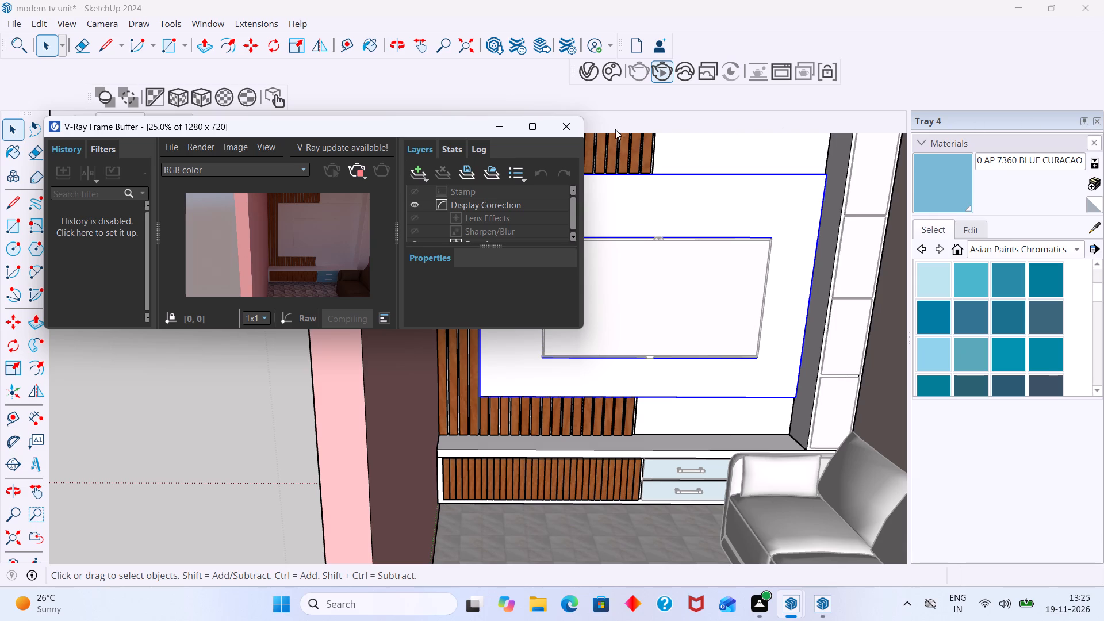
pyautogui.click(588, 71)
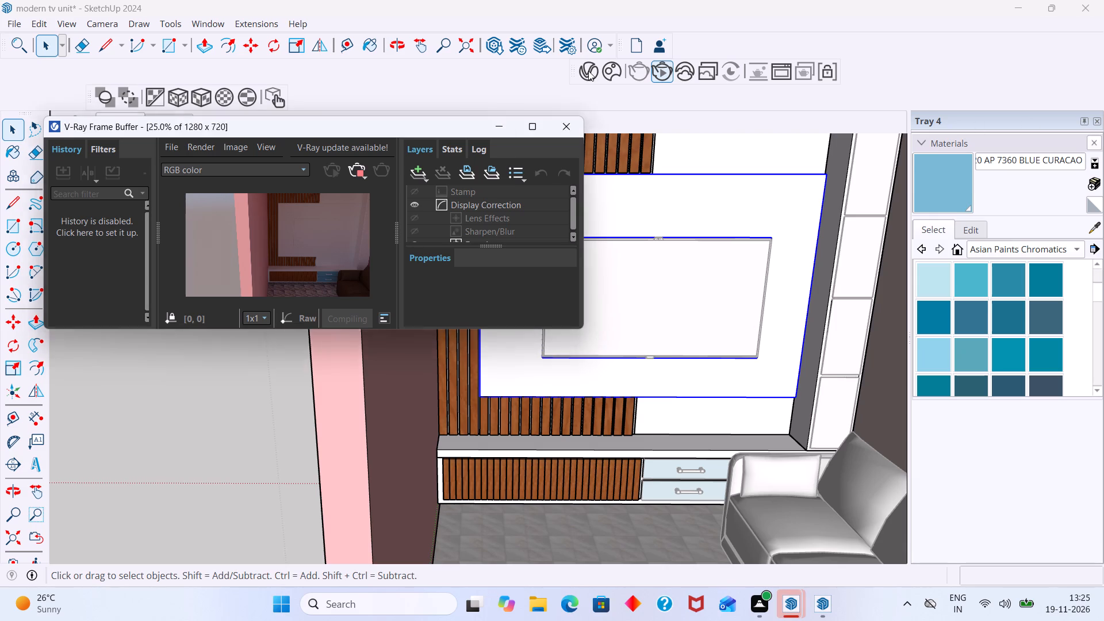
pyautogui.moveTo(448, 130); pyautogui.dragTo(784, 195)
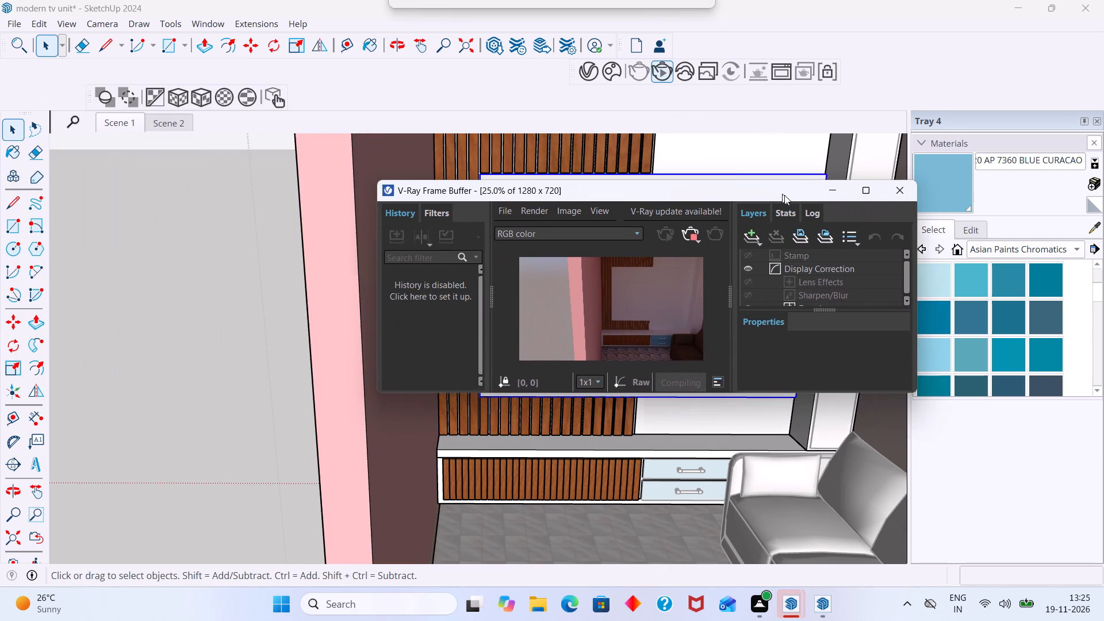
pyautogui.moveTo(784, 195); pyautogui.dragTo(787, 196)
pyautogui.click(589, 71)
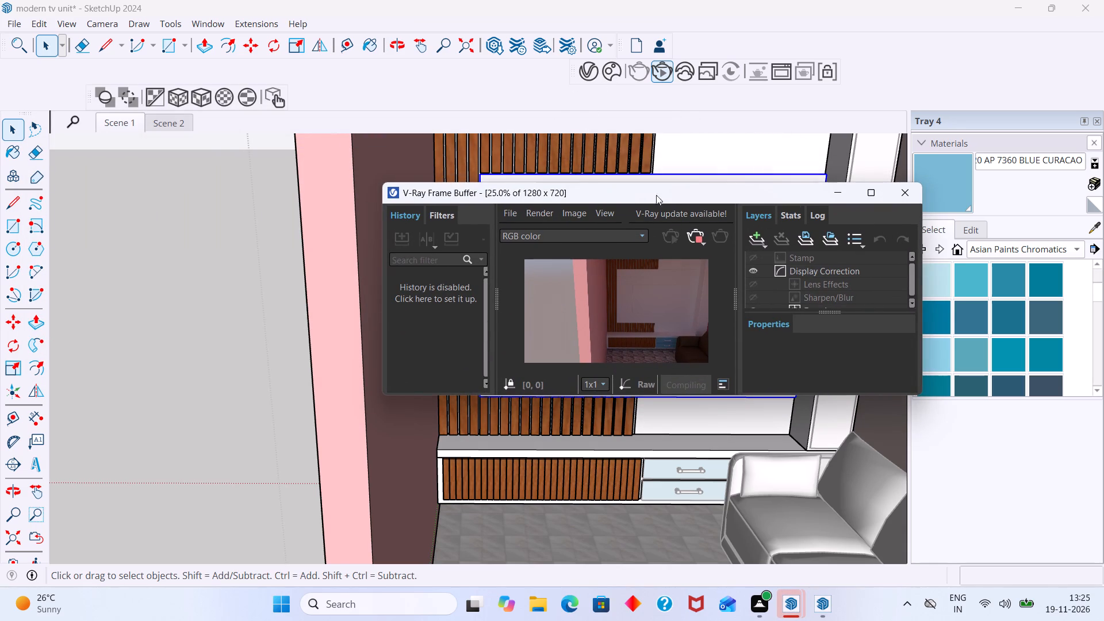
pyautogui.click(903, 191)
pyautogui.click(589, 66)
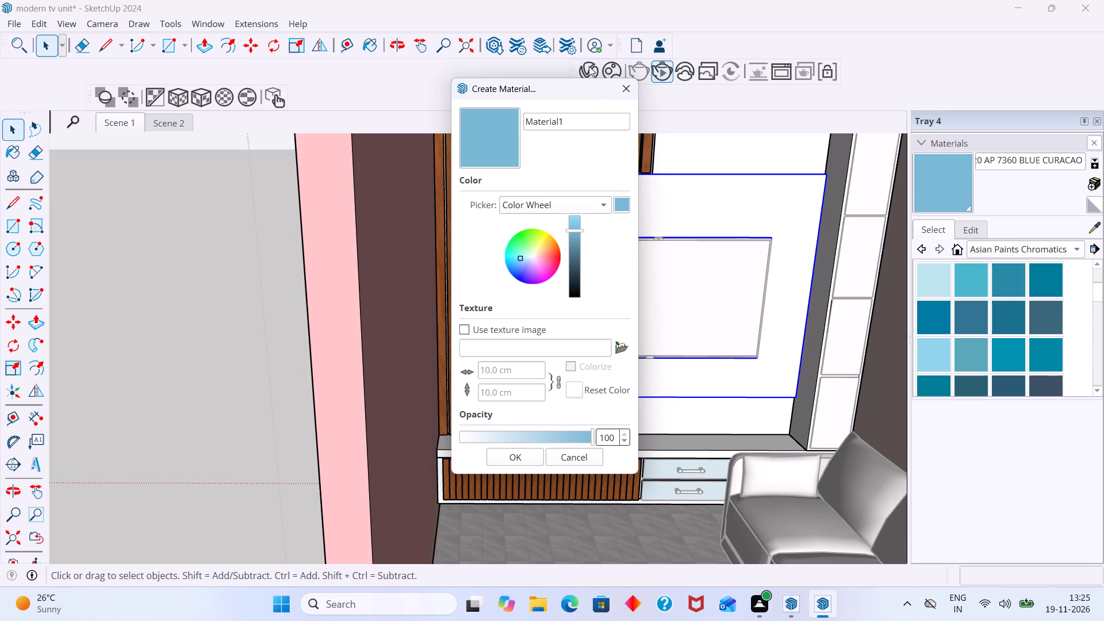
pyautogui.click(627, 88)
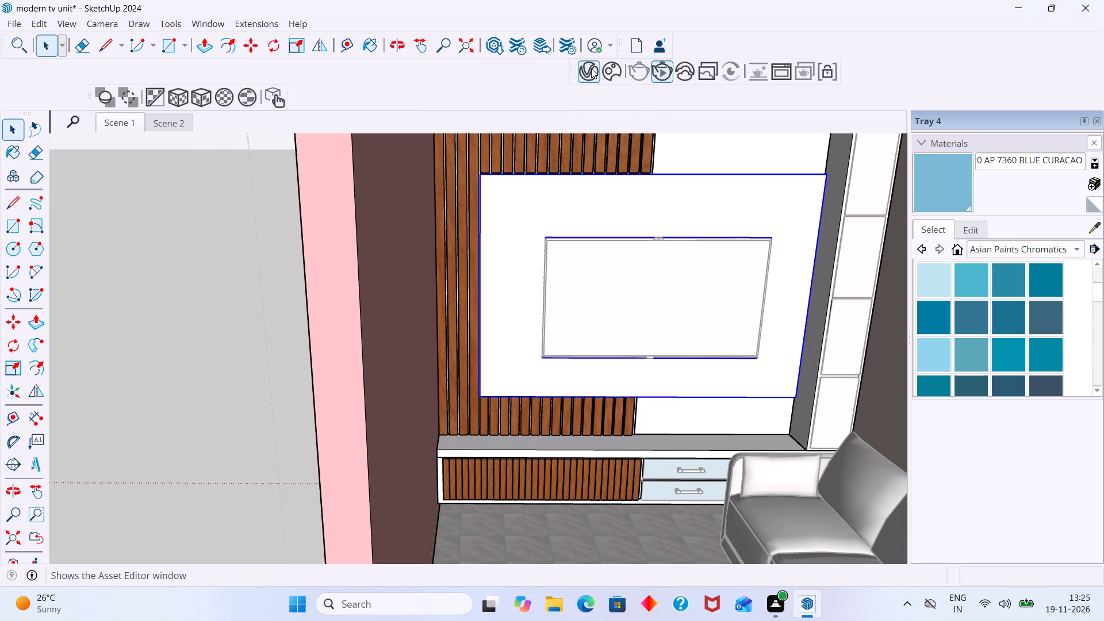
# Select the panel's front face around the TV and add a new generic material in the V-Ray Asset Editor.
pyautogui.click(590, 68)
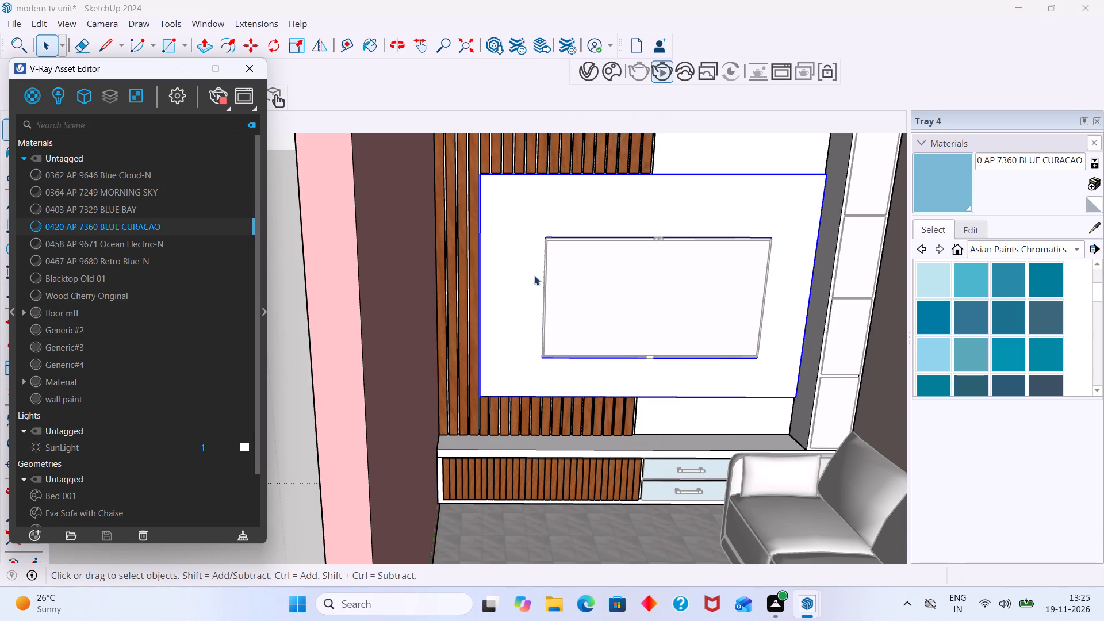
pyautogui.click(512, 254)
pyautogui.doubleClick(512, 253)
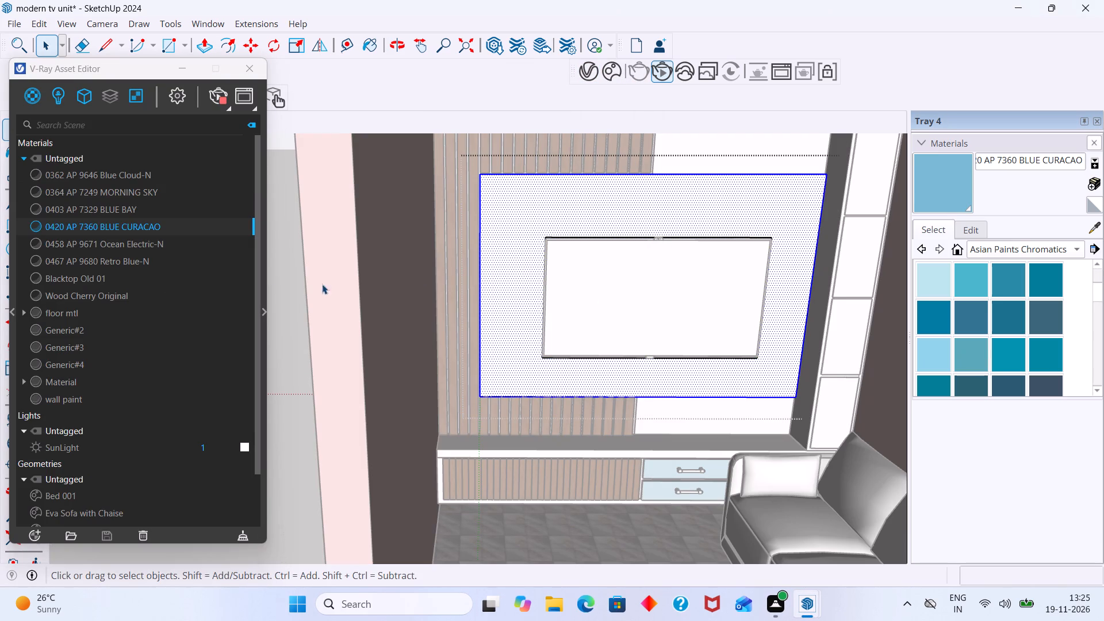
pyautogui.rightClick(33, 97)
pyautogui.click(59, 120)
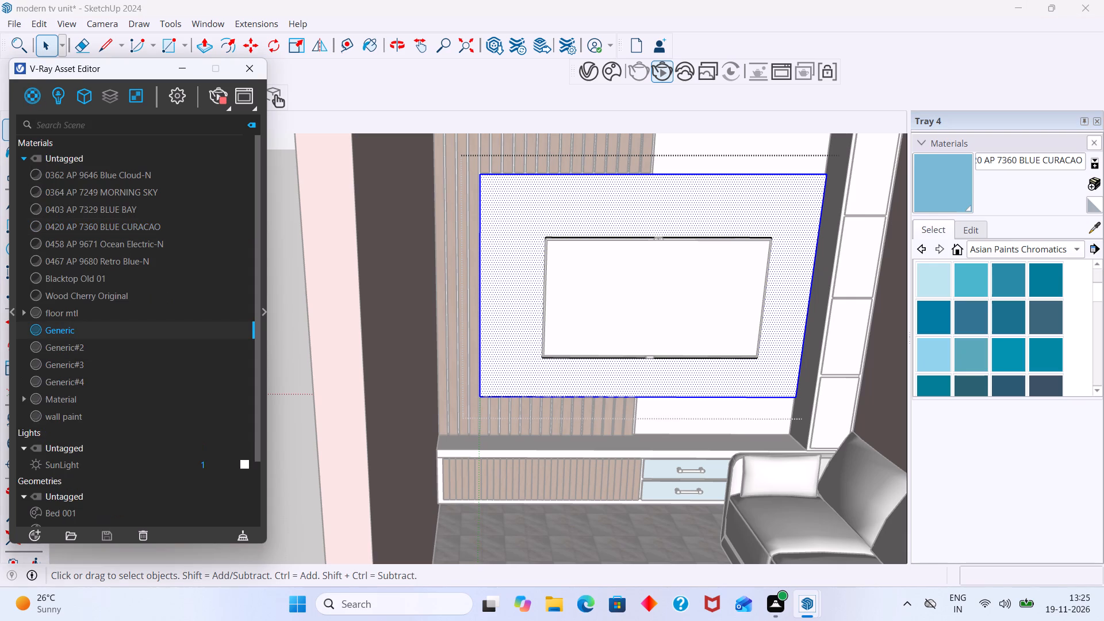
# Rename the new generic material as marble sheet.
pyautogui.doubleClick(83, 332)
pyautogui.doubleClick(86, 331)
pyautogui.click(86, 331)
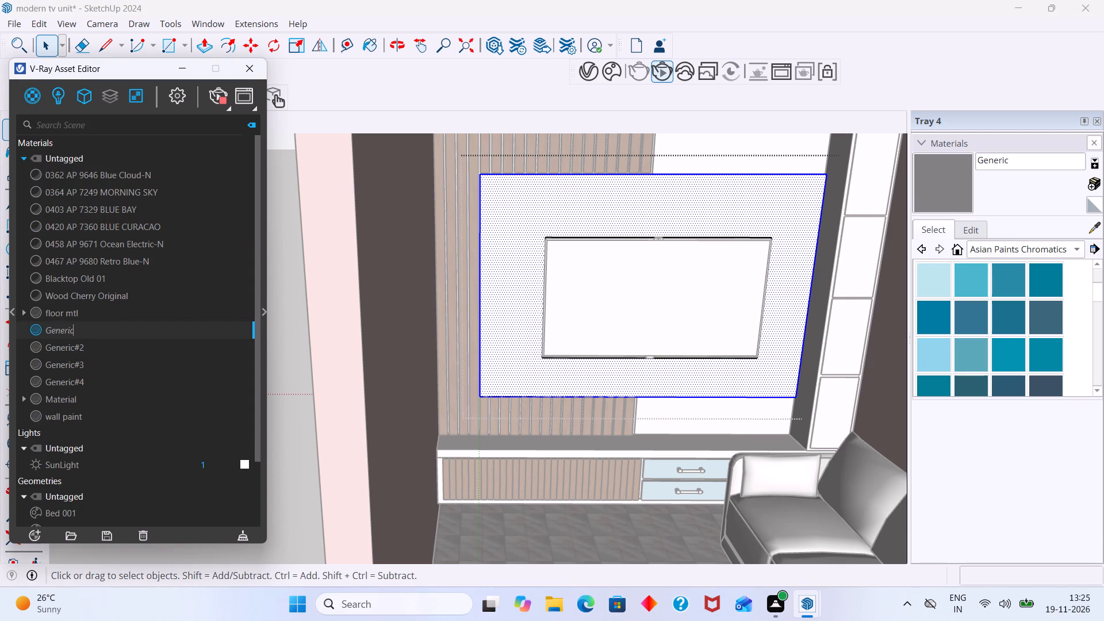
pyautogui.press('BackSpace')
pyautogui.press('BackSpace')
pyautogui.press('BackSpace')
pyautogui.press('BackSpace')
pyautogui.press('BackSpace')
pyautogui.press('BackSpace')
pyautogui.press('BackSpace')
pyautogui.press('BackSpace')
pyautogui.press('BackSpace')
pyautogui.press('BackSpace')
pyautogui.press('BackSpace')
pyautogui.press('BackSpace')
pyautogui.press('BackSpace')
pyautogui.press('BackSpace')
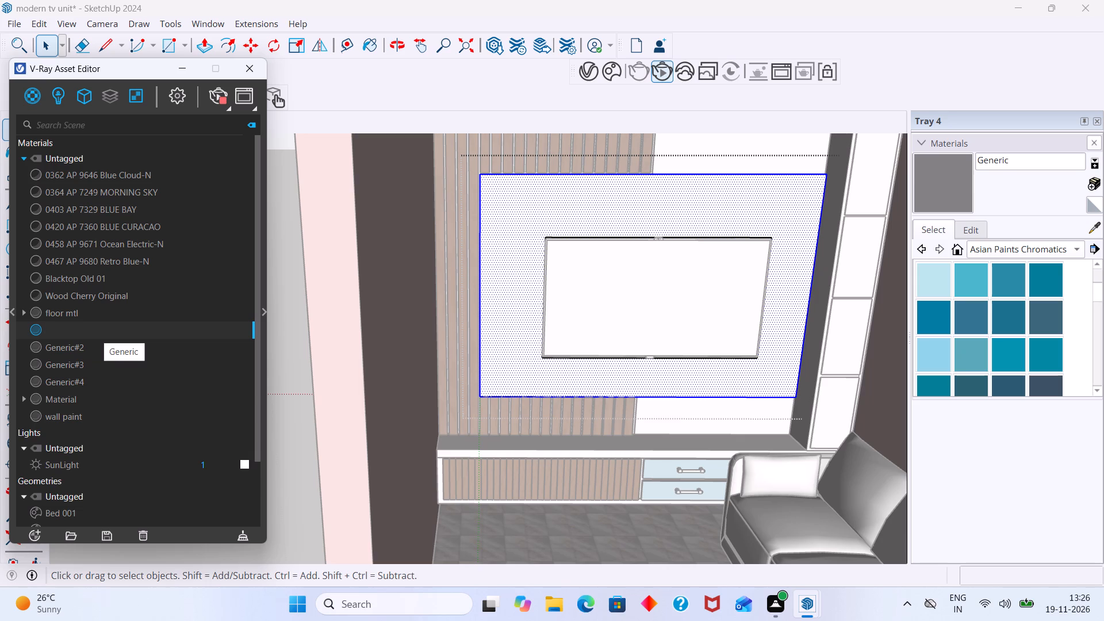
pyautogui.write('mar')
pyautogui.write('ble shee')
pyautogui.press('t')
pyautogui.click(121, 331)
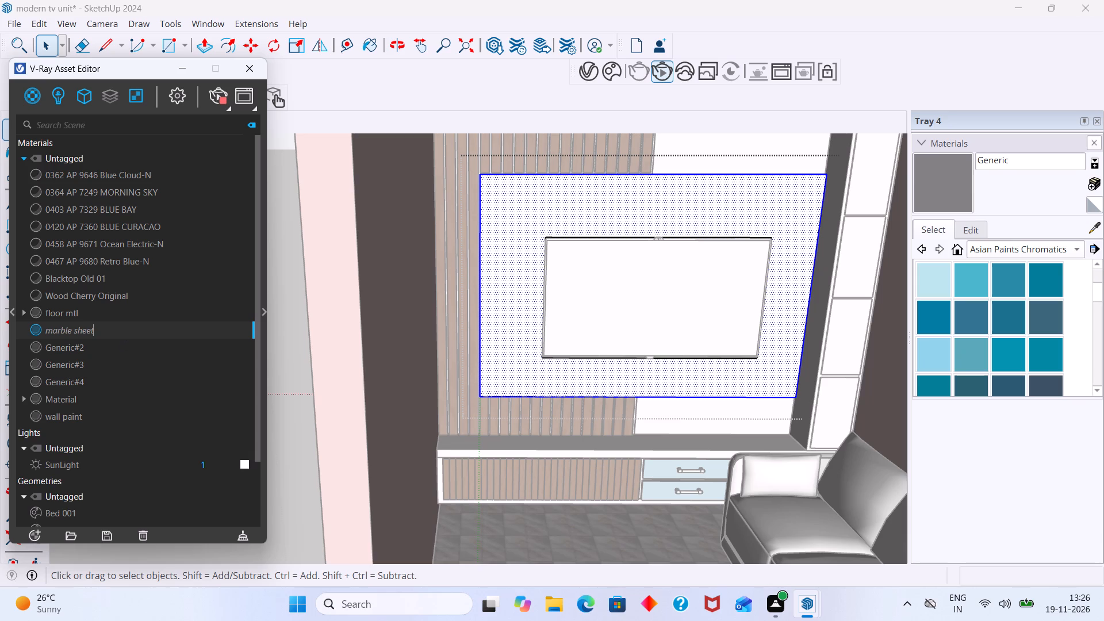
pyautogui.click(298, 305)
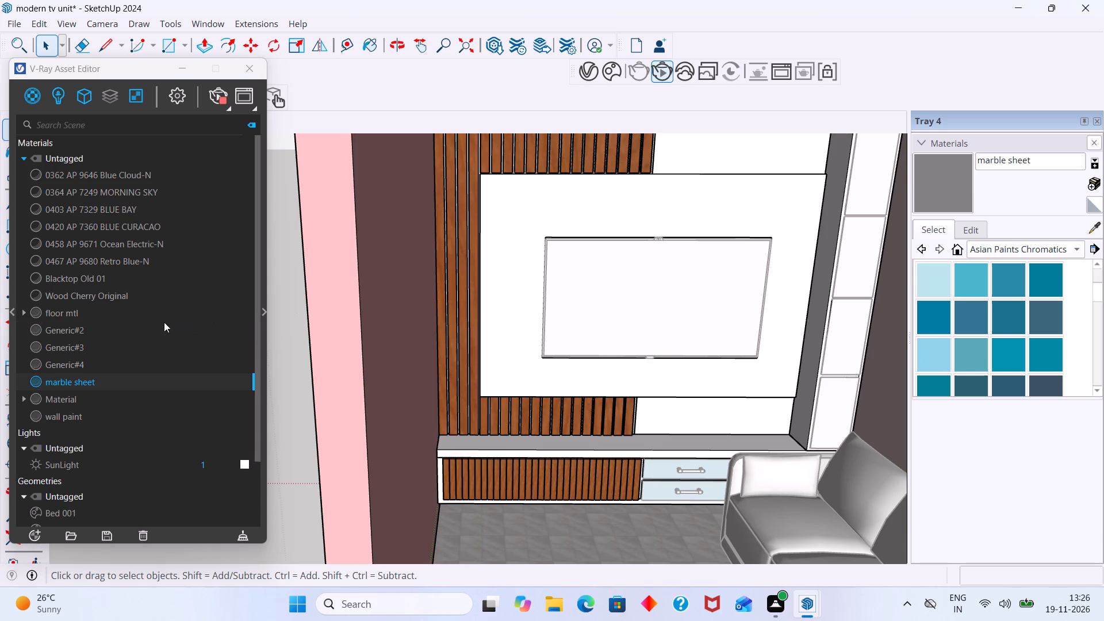
# Assign the white and gold marble image from the Pictures folder as the diffuse bitmap of the marble sheet material.
pyautogui.click(263, 312)
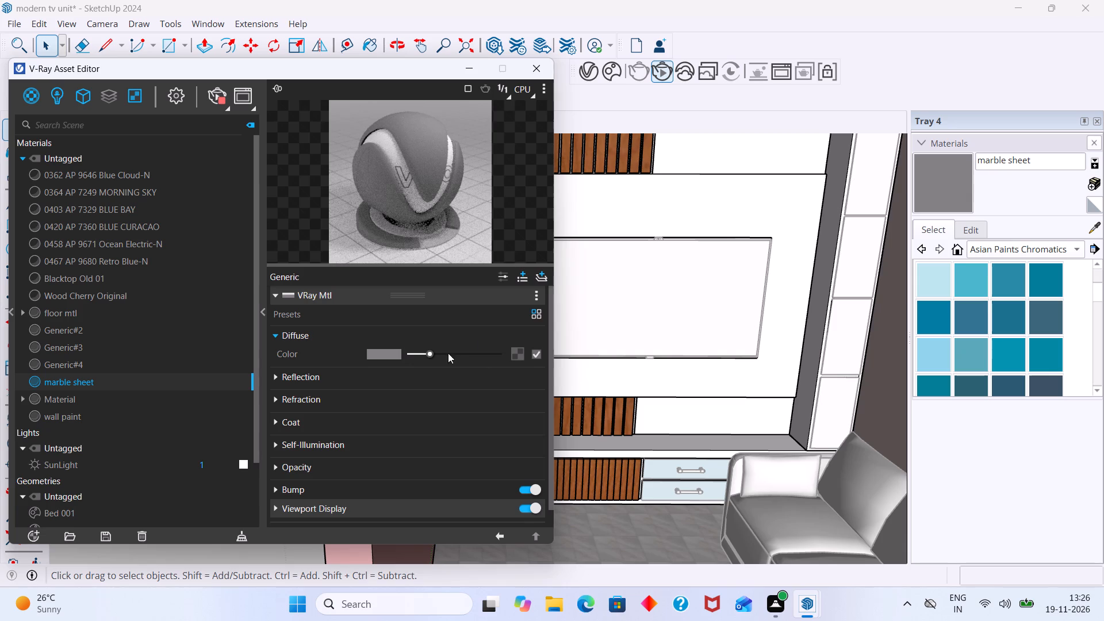
pyautogui.click(516, 355)
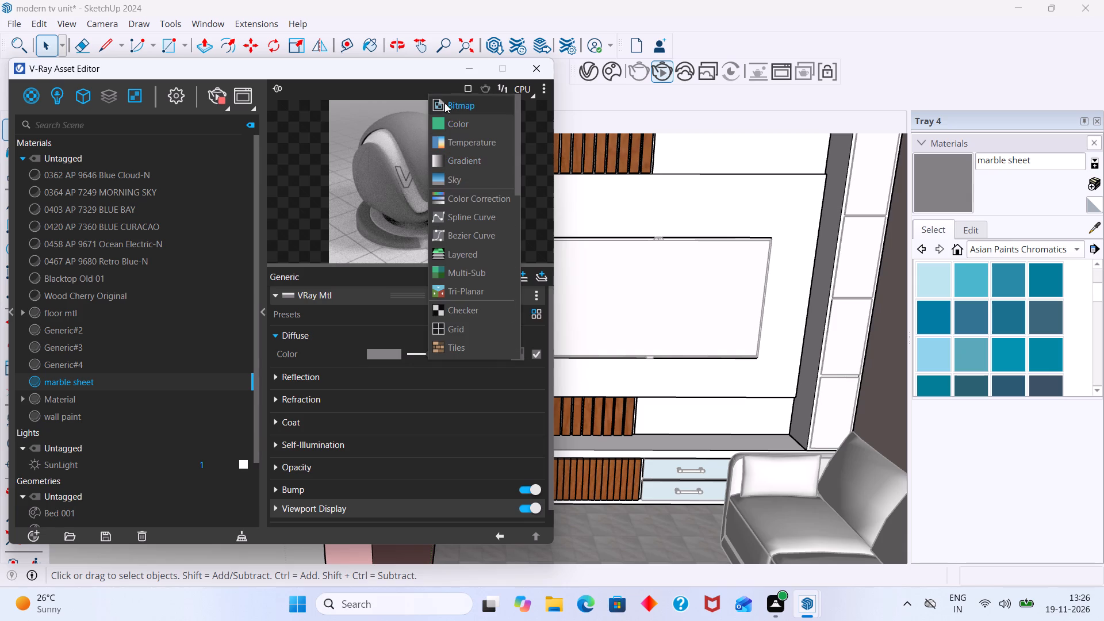
pyautogui.click(452, 106)
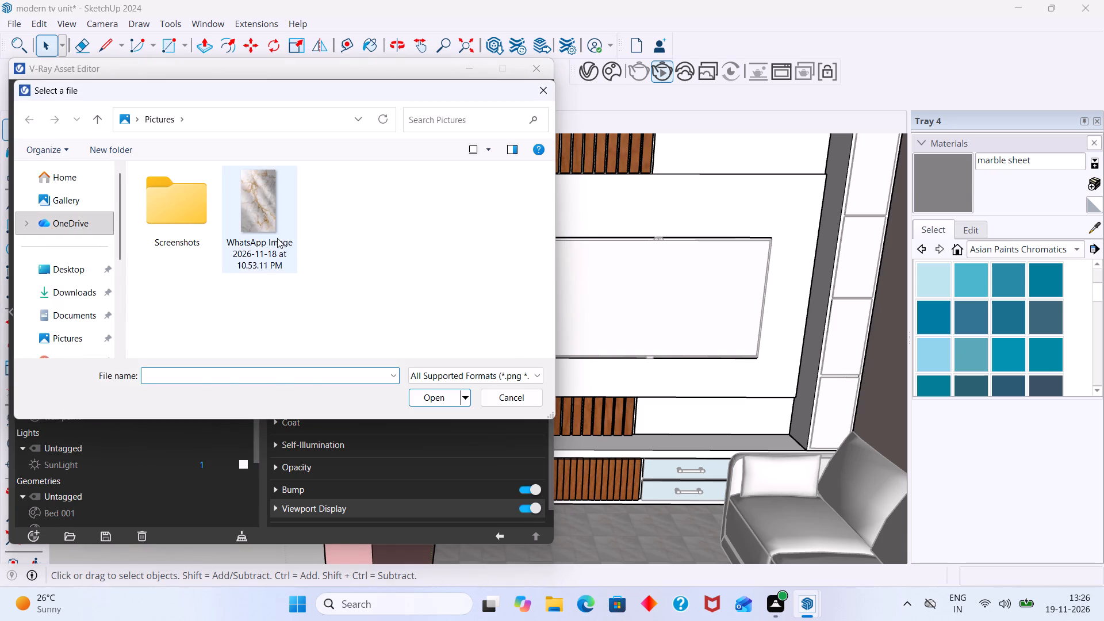
pyautogui.click(267, 220)
pyautogui.click(453, 394)
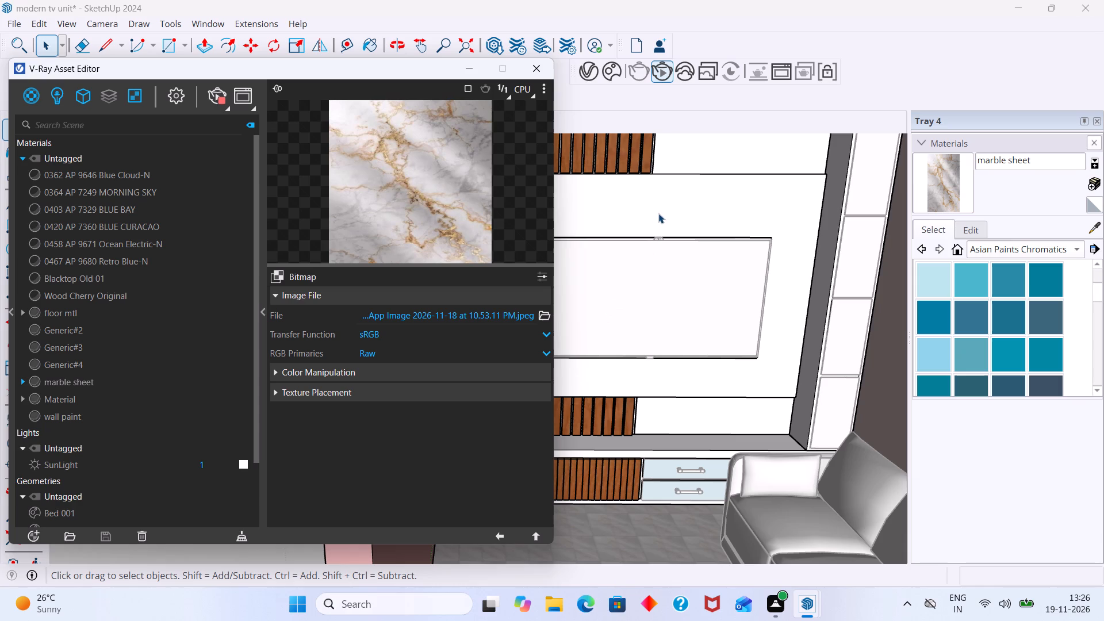
# Apply the marble sheet material to the front face of the panel surrounding the TV.
pyautogui.doubleClick(660, 209)
pyautogui.scroll(-8, 682, 220)
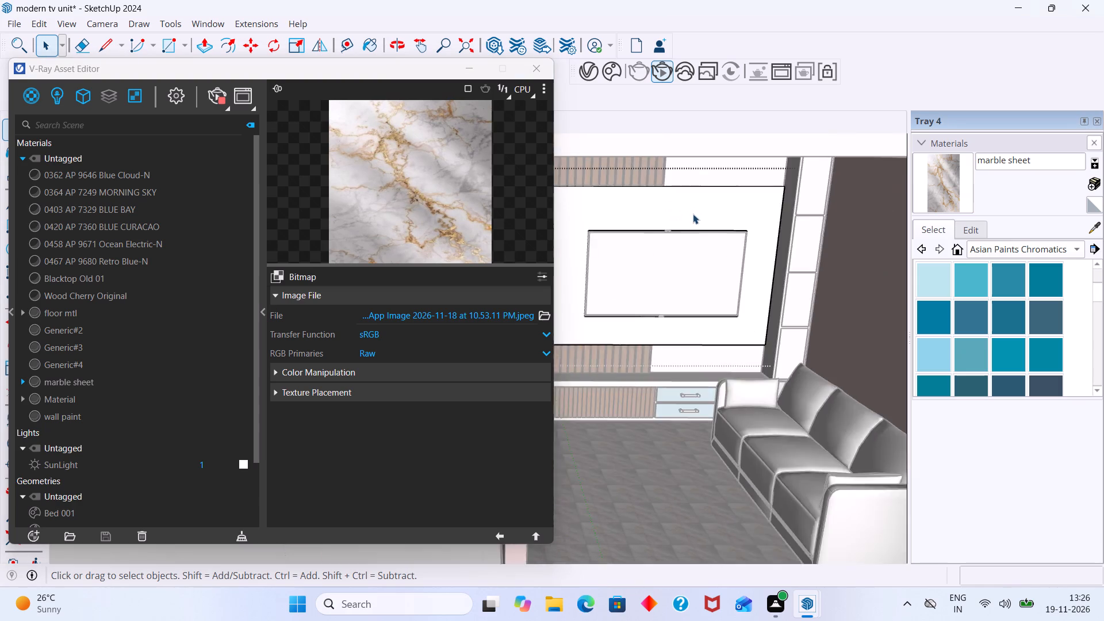
pyautogui.scroll(-2, 693, 214)
pyautogui.scroll(3, 682, 218)
pyautogui.click(681, 217)
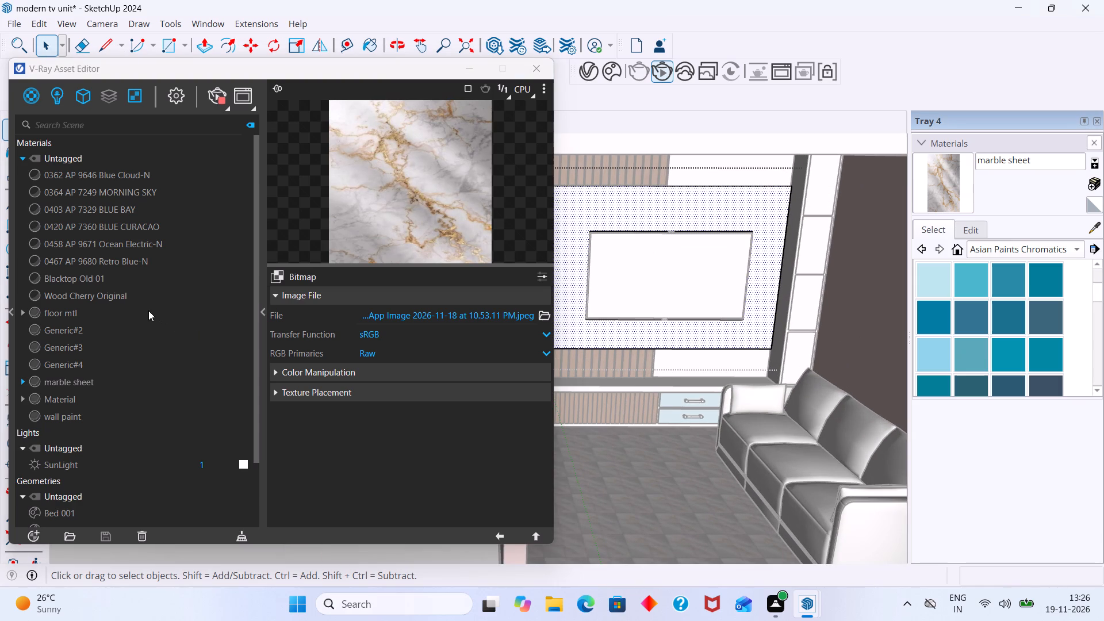
pyautogui.rightClick(99, 384)
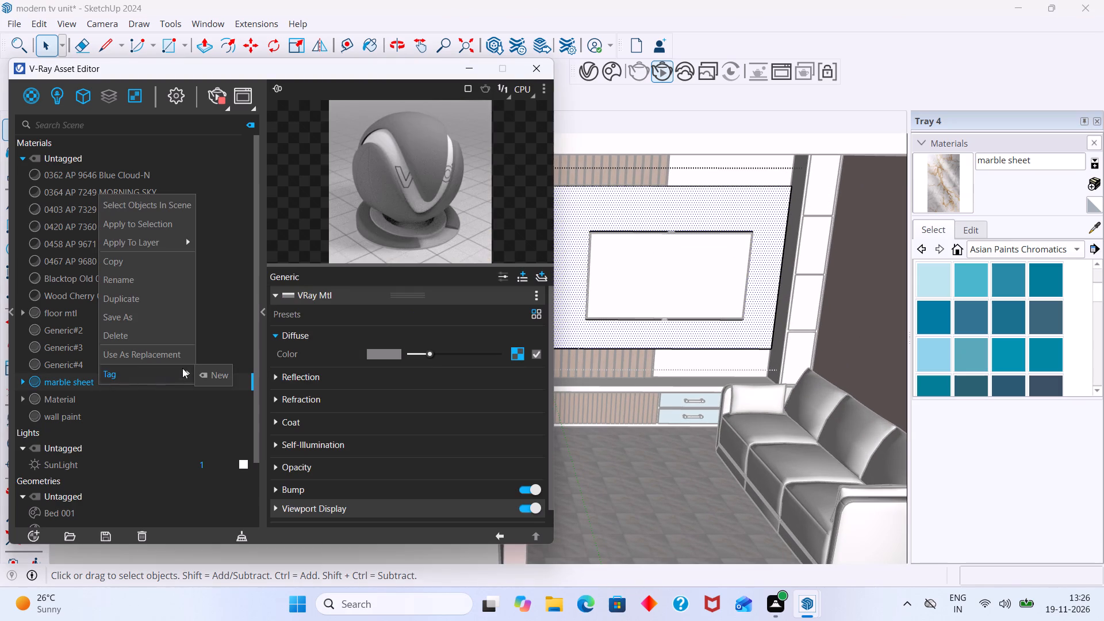
pyautogui.click(140, 223)
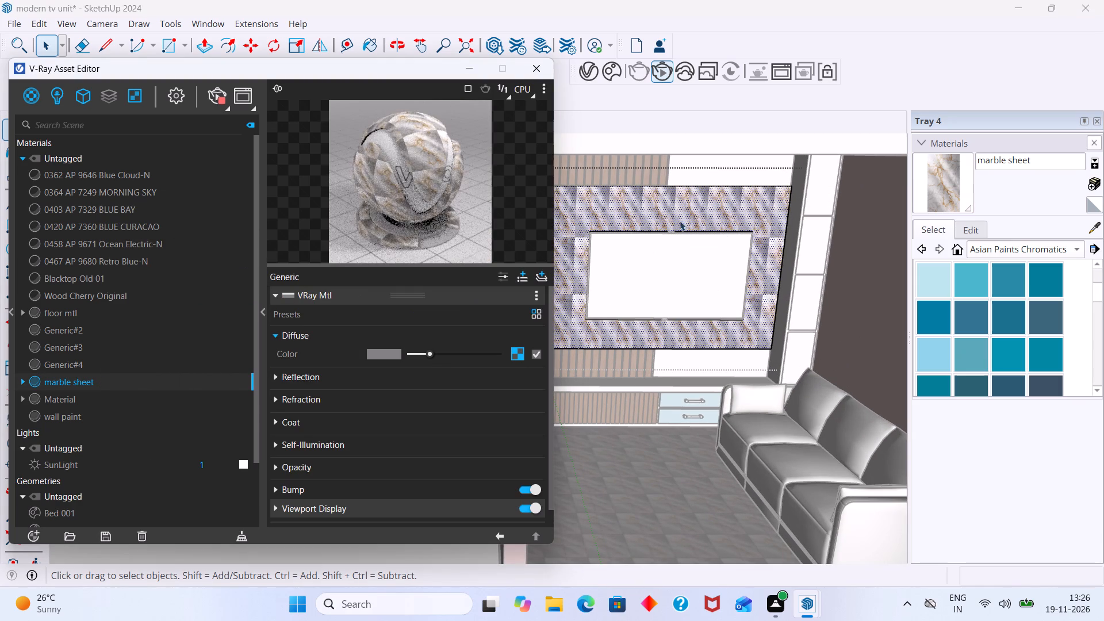
# Scale the marble texture on the TV panel's front face to match its bounding box and view the veining up close.
pyautogui.moveTo(535, 62); pyautogui.dragTo(470, 171)
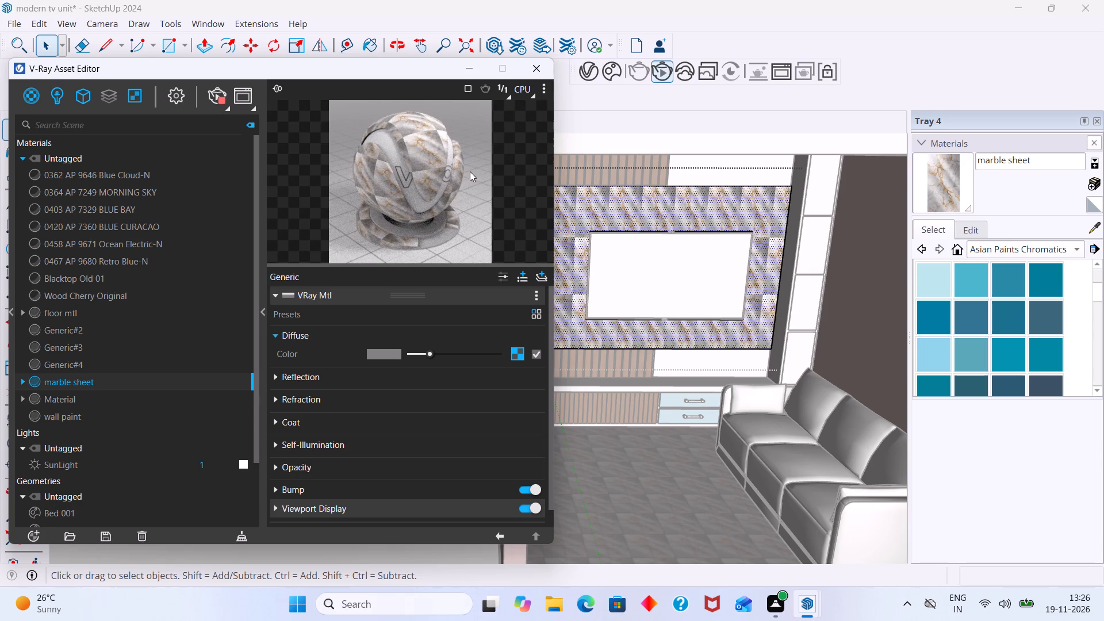
pyautogui.moveTo(470, 171); pyautogui.dragTo(470, 160)
pyautogui.moveTo(417, 68); pyautogui.dragTo(328, 290)
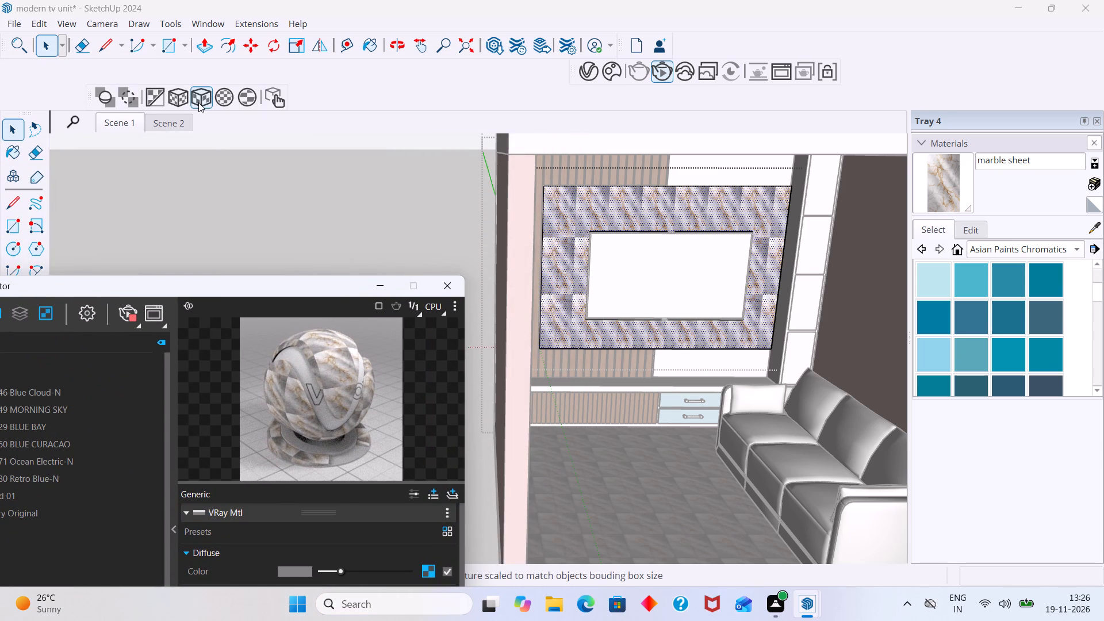
pyautogui.click(200, 101)
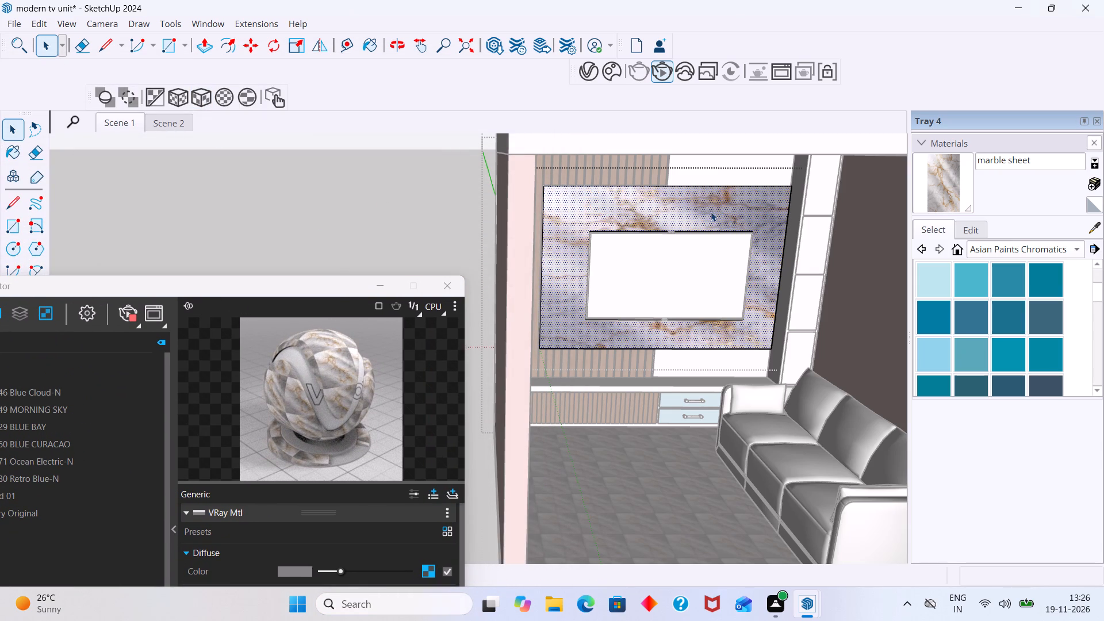
pyautogui.scroll(3, 586, 216)
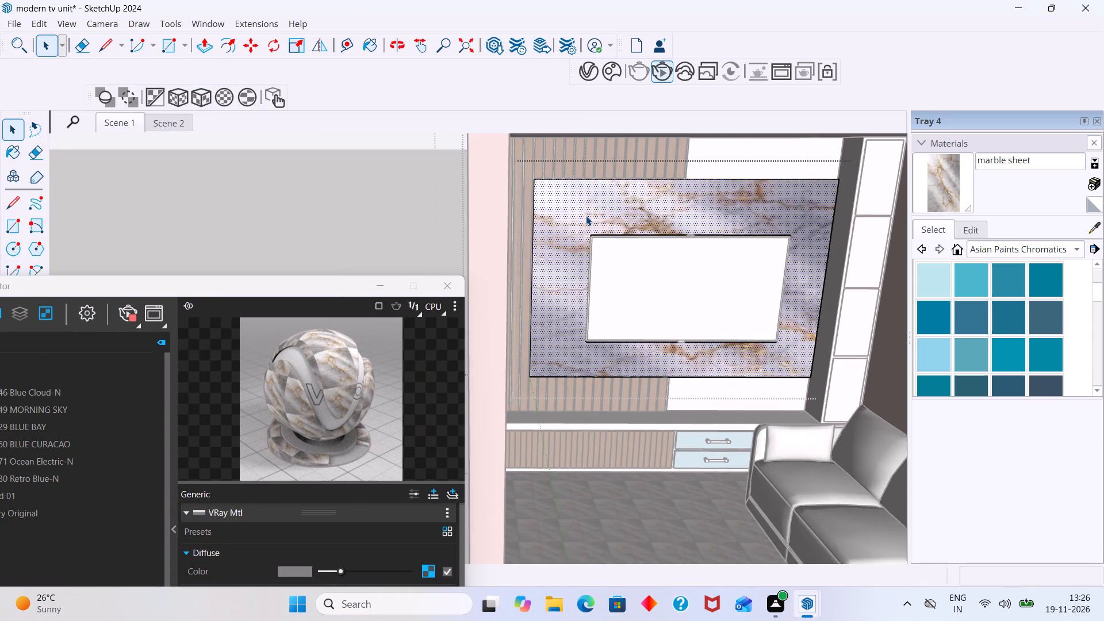
pyautogui.scroll(1, 586, 216)
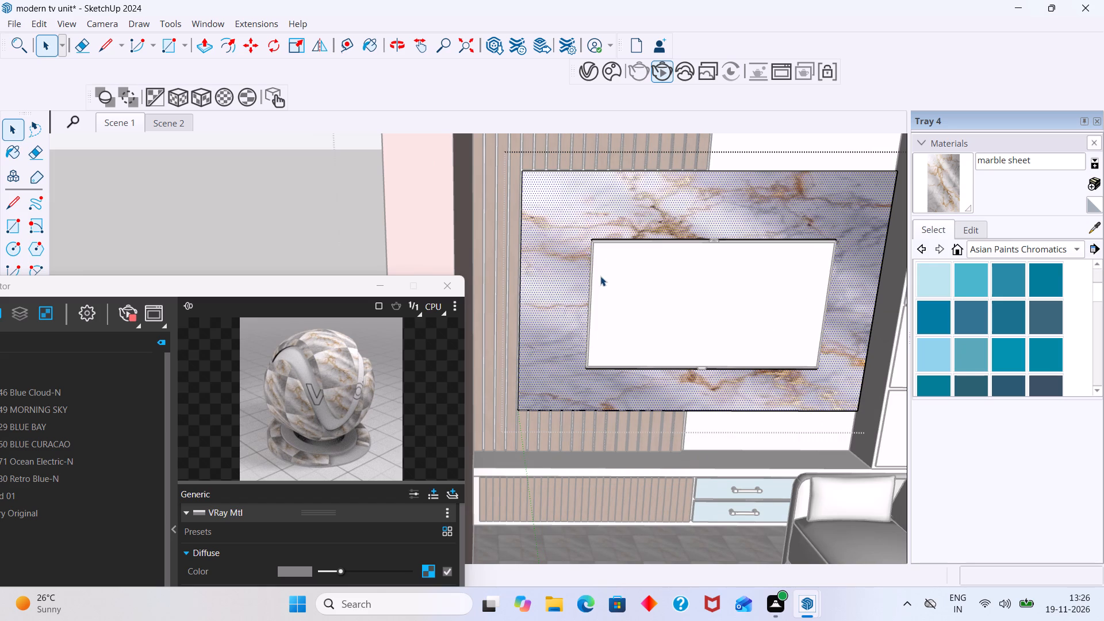
pyautogui.scroll(2, 615, 282)
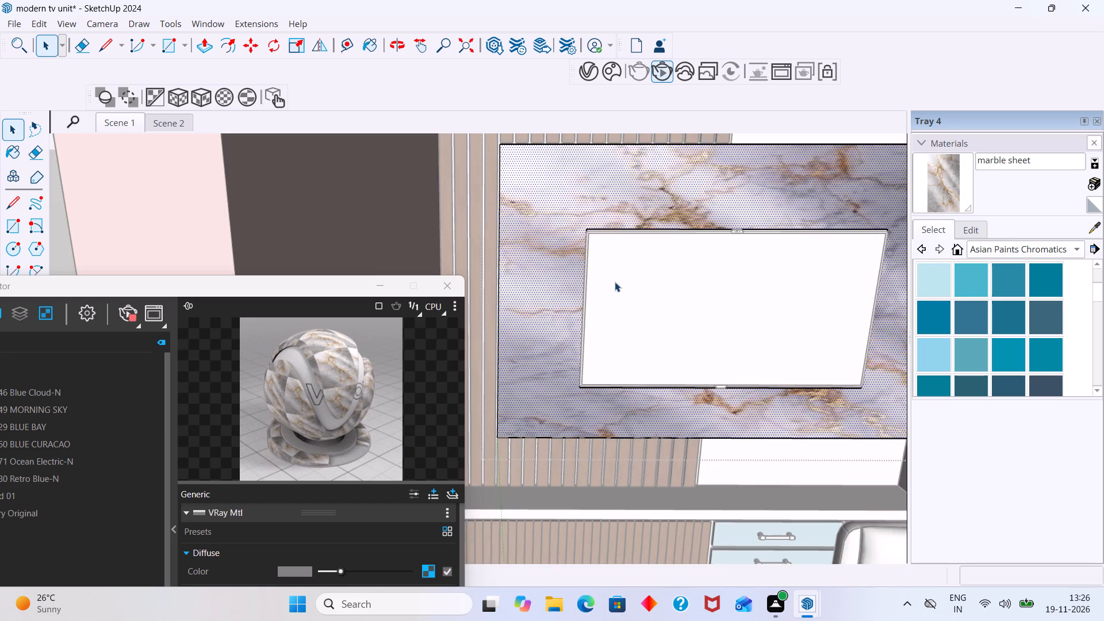
# Close the V-Ray Asset Editor and examine the marble TV panel within the room from several angles.
pyautogui.moveTo(615, 282); pyautogui.dragTo(586, 297, button='middle')
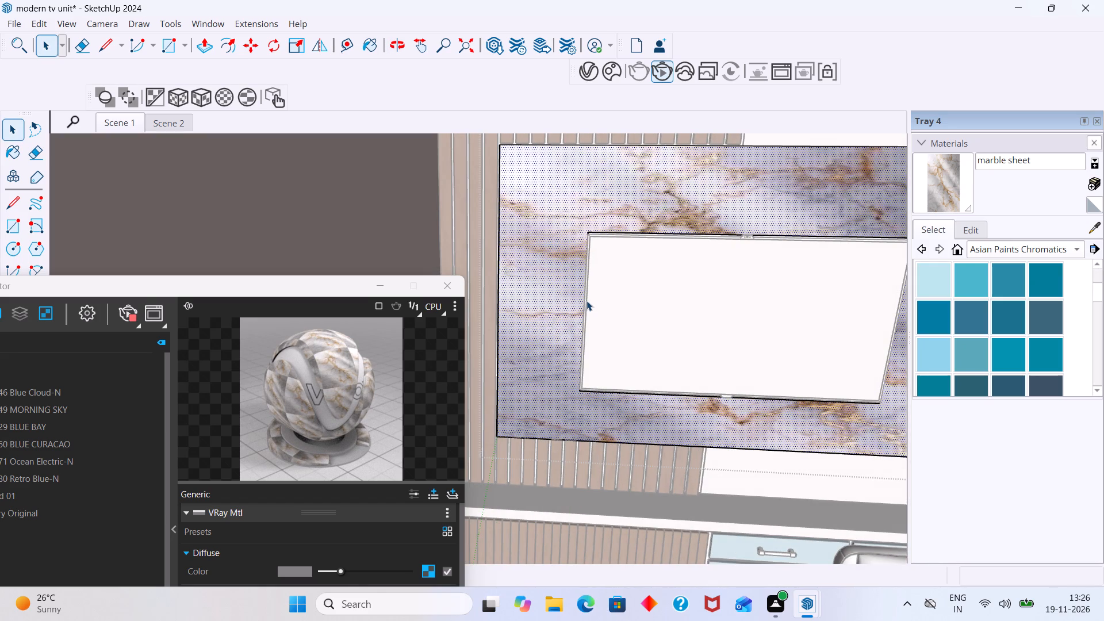
pyautogui.press('space')
pyautogui.scroll(1, 575, 292)
pyautogui.scroll(-19, 572, 294)
pyautogui.click(747, 228)
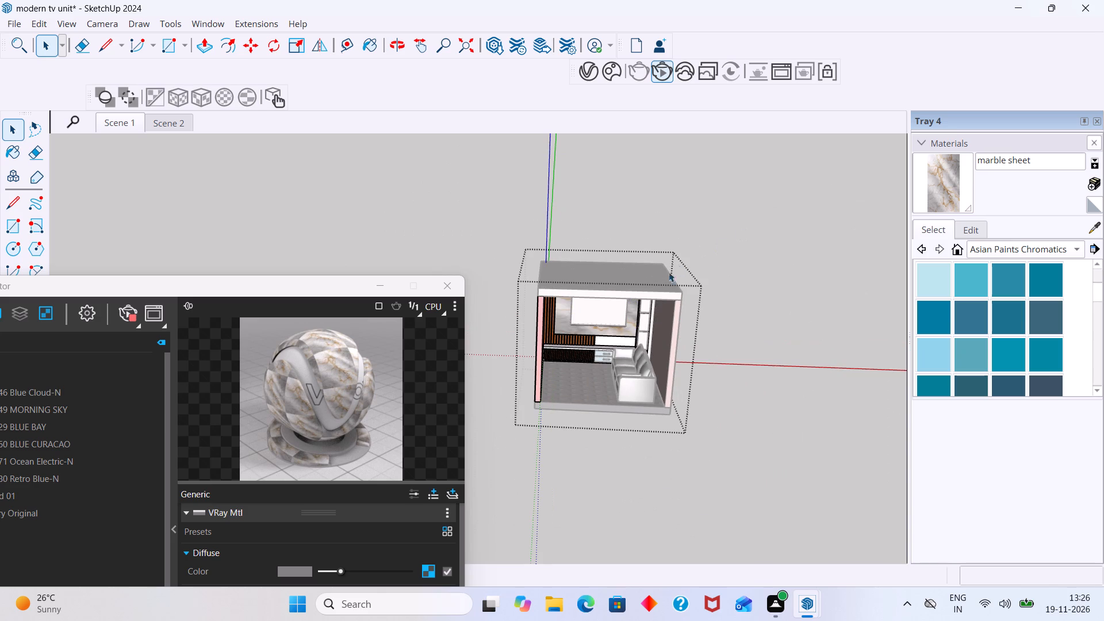
pyautogui.moveTo(626, 366); pyautogui.dragTo(681, 320, button='middle')
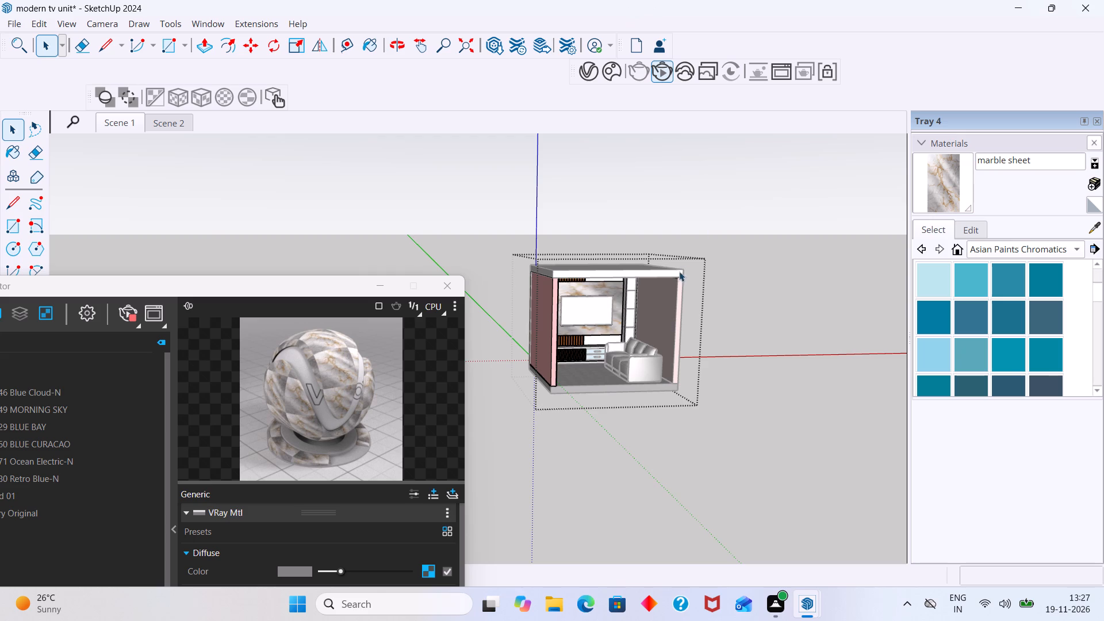
pyautogui.scroll(9, 607, 292)
pyautogui.moveTo(594, 293); pyautogui.dragTo(531, 304, button='middle')
pyautogui.scroll(2, 517, 292)
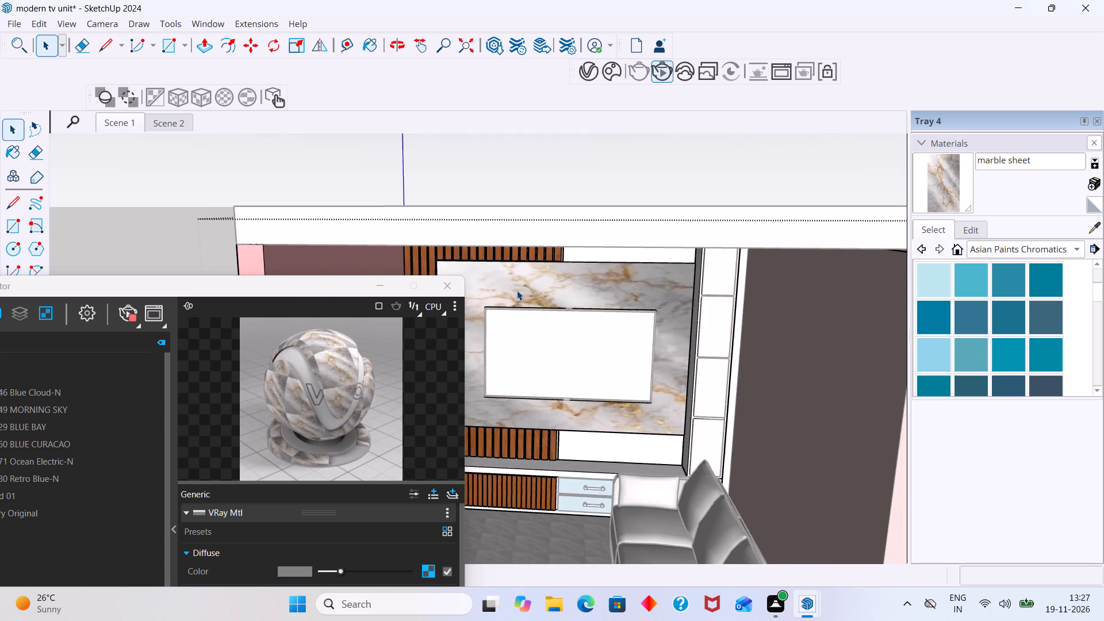
pyautogui.scroll(-4, 534, 287)
pyautogui.moveTo(556, 290); pyautogui.dragTo(666, 319, button='middle')
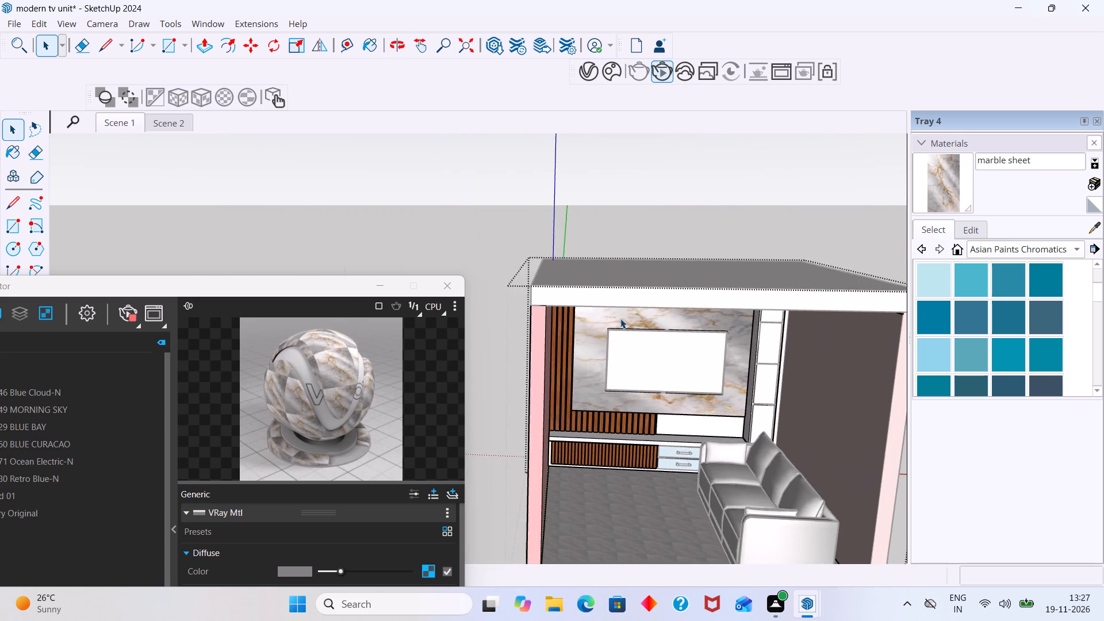
pyautogui.scroll(5, 620, 319)
pyautogui.moveTo(607, 317); pyautogui.dragTo(610, 270, button='middle')
pyautogui.scroll(-7, 607, 300)
pyautogui.moveTo(682, 382); pyautogui.dragTo(784, 404, button='middle')
pyautogui.scroll(7, 681, 343)
pyautogui.moveTo(647, 345); pyautogui.dragTo(619, 347, button='middle')
pyautogui.scroll(2, 616, 347)
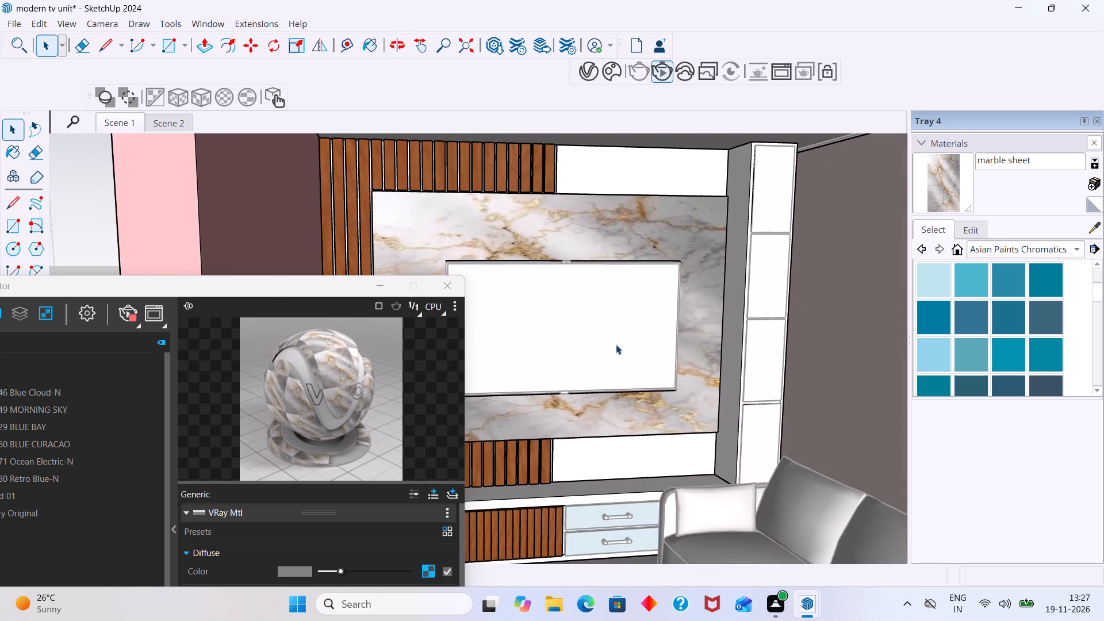
pyautogui.scroll(-5, 616, 344)
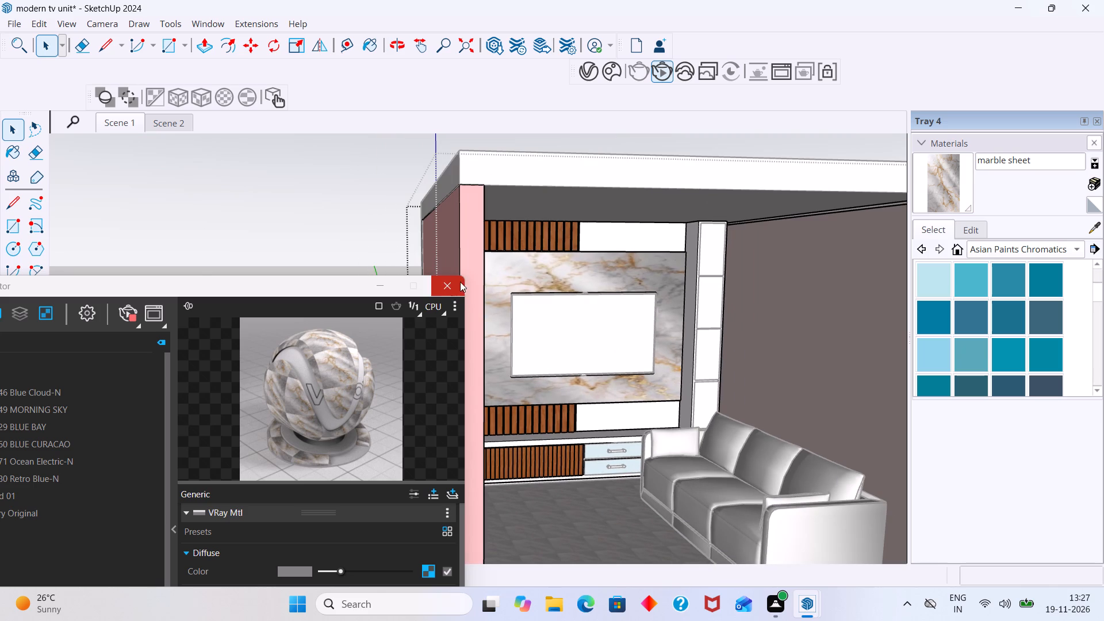
pyautogui.click(452, 281)
pyautogui.moveTo(550, 283); pyautogui.dragTo(406, 320, button='middle')
pyautogui.scroll(-1, 520, 301)
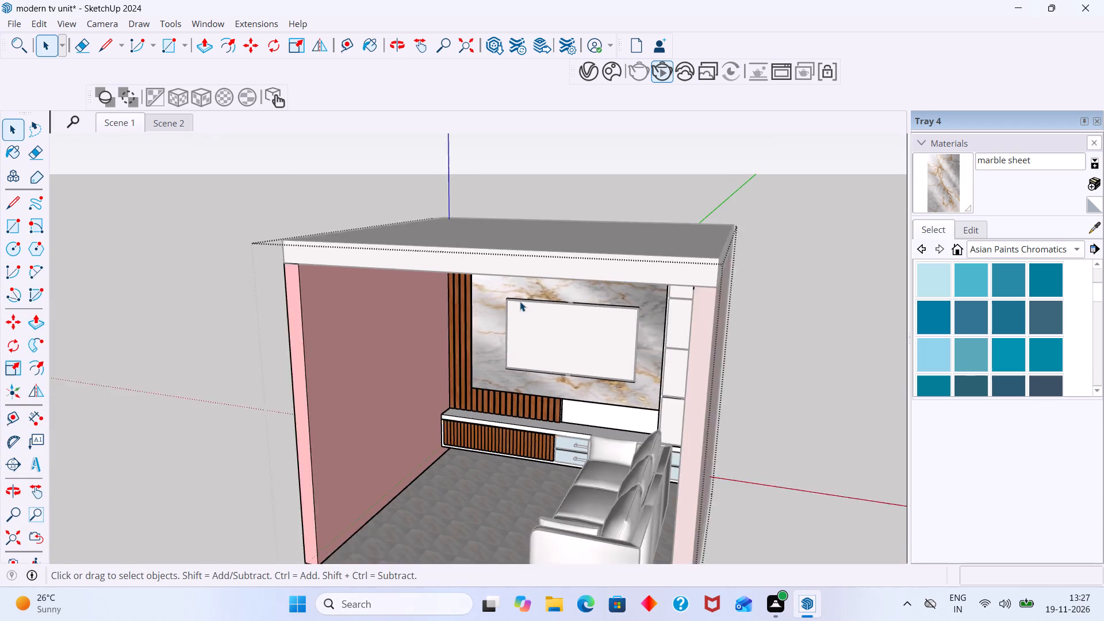
pyautogui.scroll(-4, 520, 301)
pyautogui.moveTo(532, 332); pyautogui.dragTo(576, 346, button='middle')
pyautogui.click(761, 275)
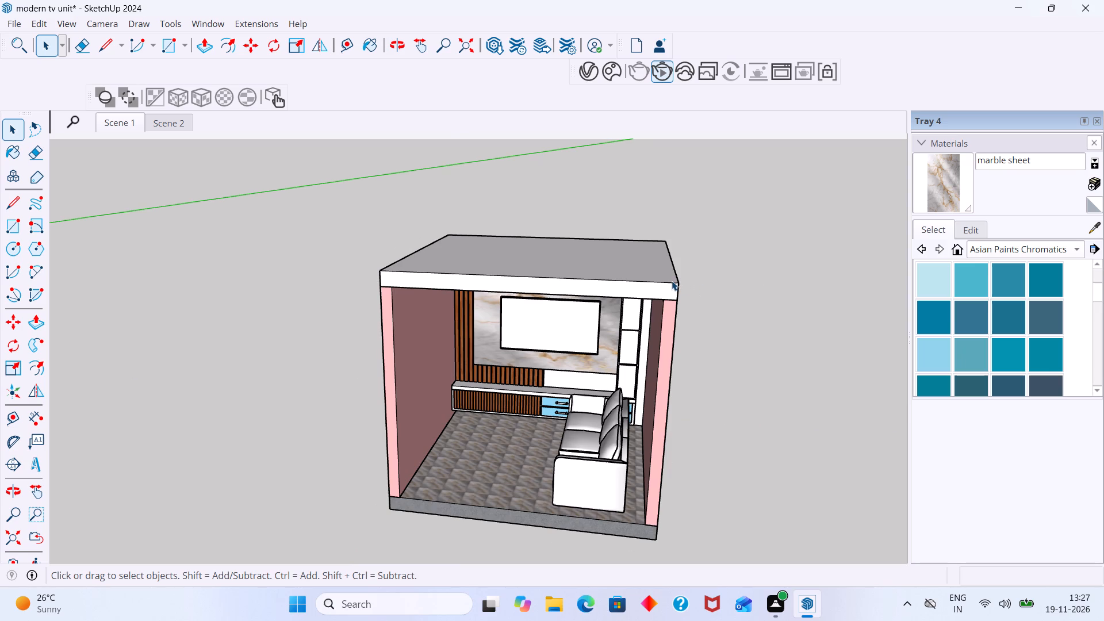
pyautogui.moveTo(696, 353); pyautogui.dragTo(769, 362, button='middle')
pyautogui.moveTo(666, 351); pyautogui.dragTo(665, 282, button='middle')
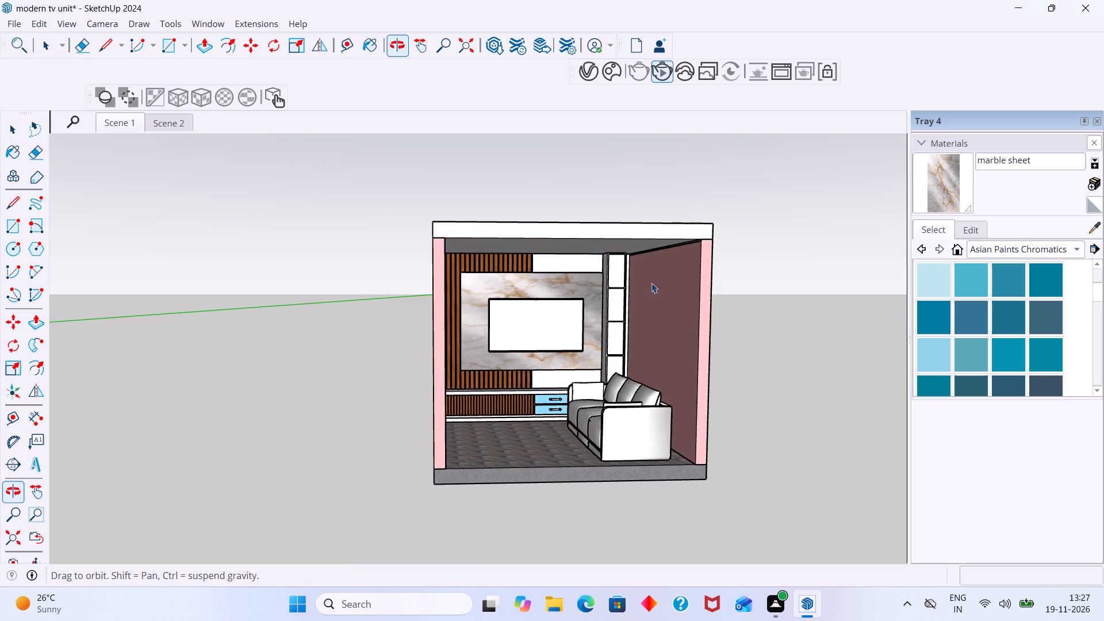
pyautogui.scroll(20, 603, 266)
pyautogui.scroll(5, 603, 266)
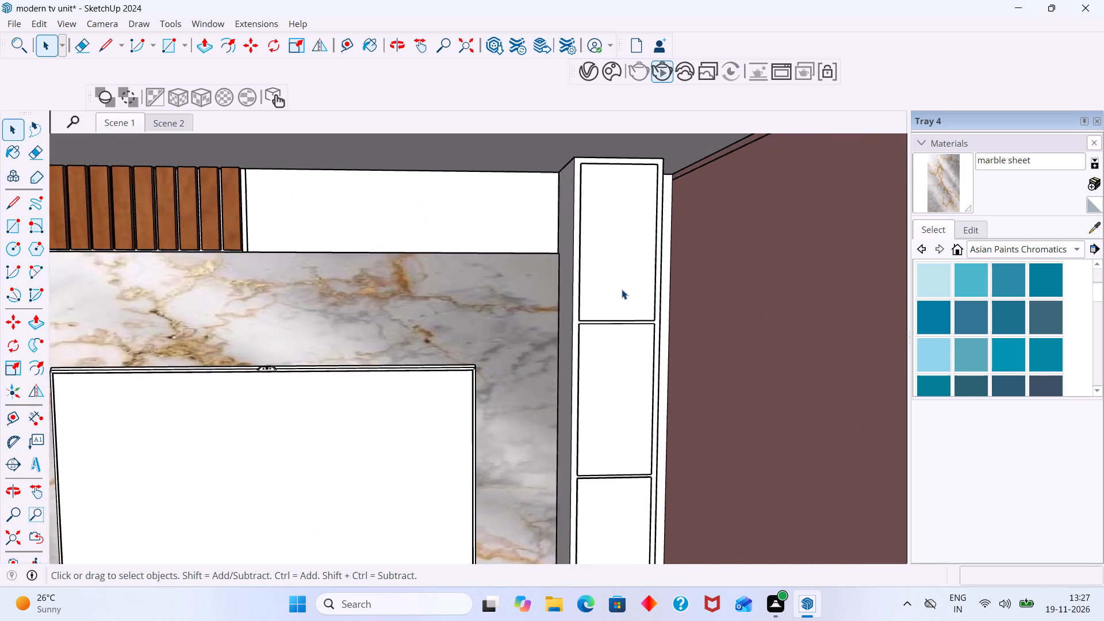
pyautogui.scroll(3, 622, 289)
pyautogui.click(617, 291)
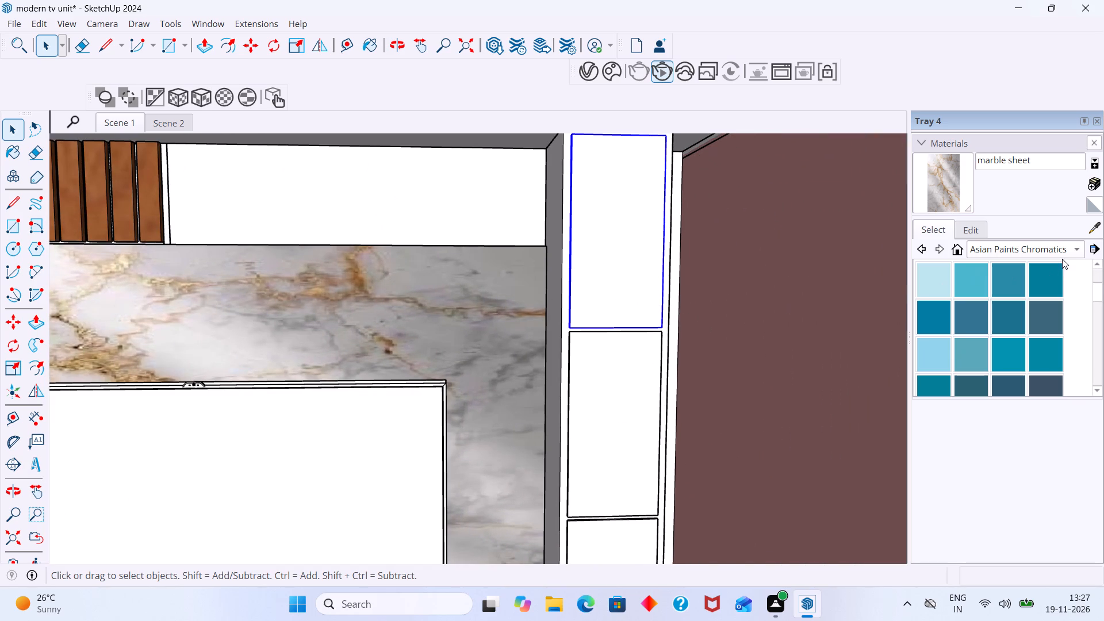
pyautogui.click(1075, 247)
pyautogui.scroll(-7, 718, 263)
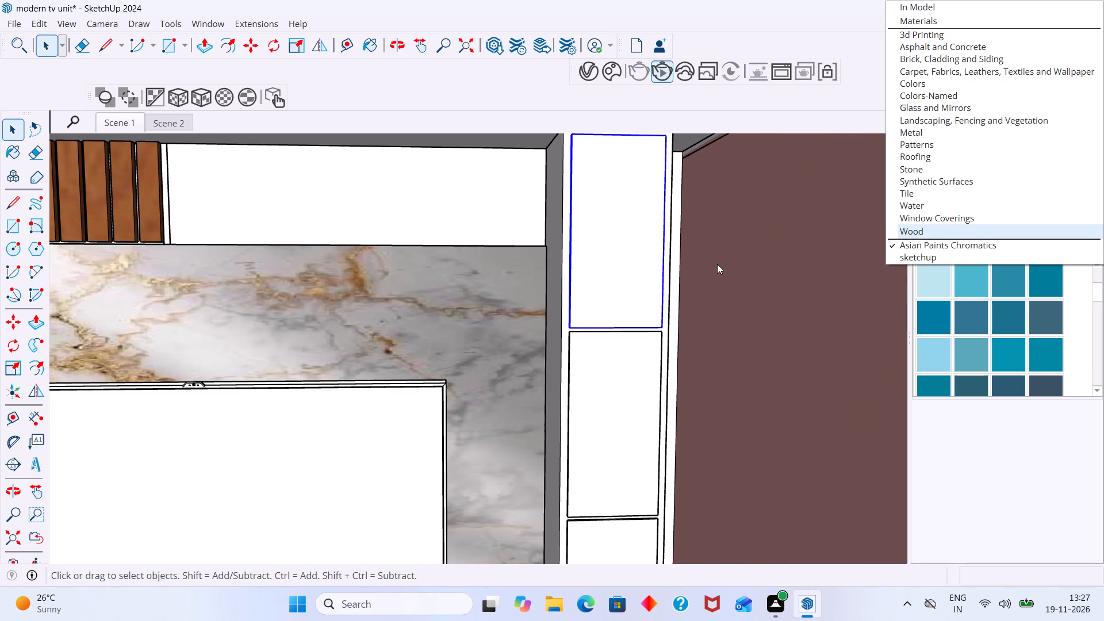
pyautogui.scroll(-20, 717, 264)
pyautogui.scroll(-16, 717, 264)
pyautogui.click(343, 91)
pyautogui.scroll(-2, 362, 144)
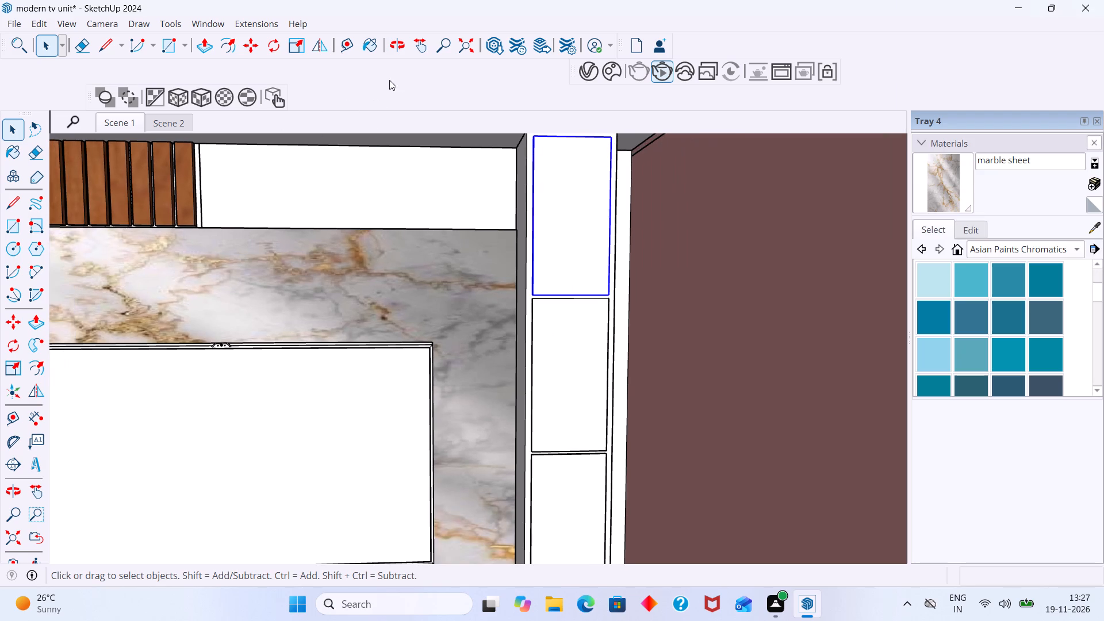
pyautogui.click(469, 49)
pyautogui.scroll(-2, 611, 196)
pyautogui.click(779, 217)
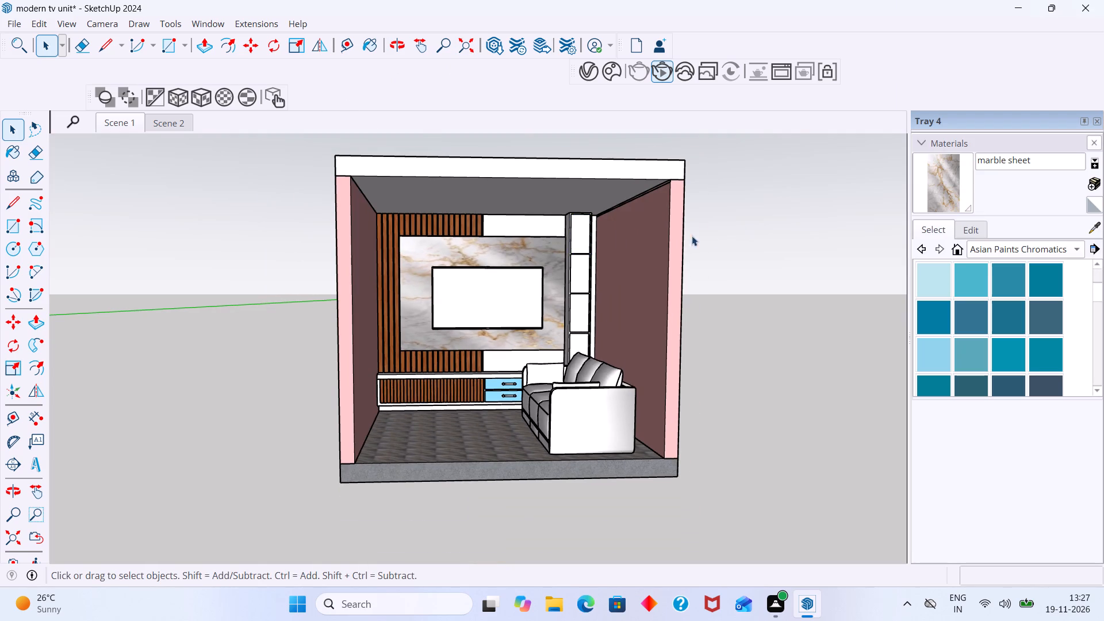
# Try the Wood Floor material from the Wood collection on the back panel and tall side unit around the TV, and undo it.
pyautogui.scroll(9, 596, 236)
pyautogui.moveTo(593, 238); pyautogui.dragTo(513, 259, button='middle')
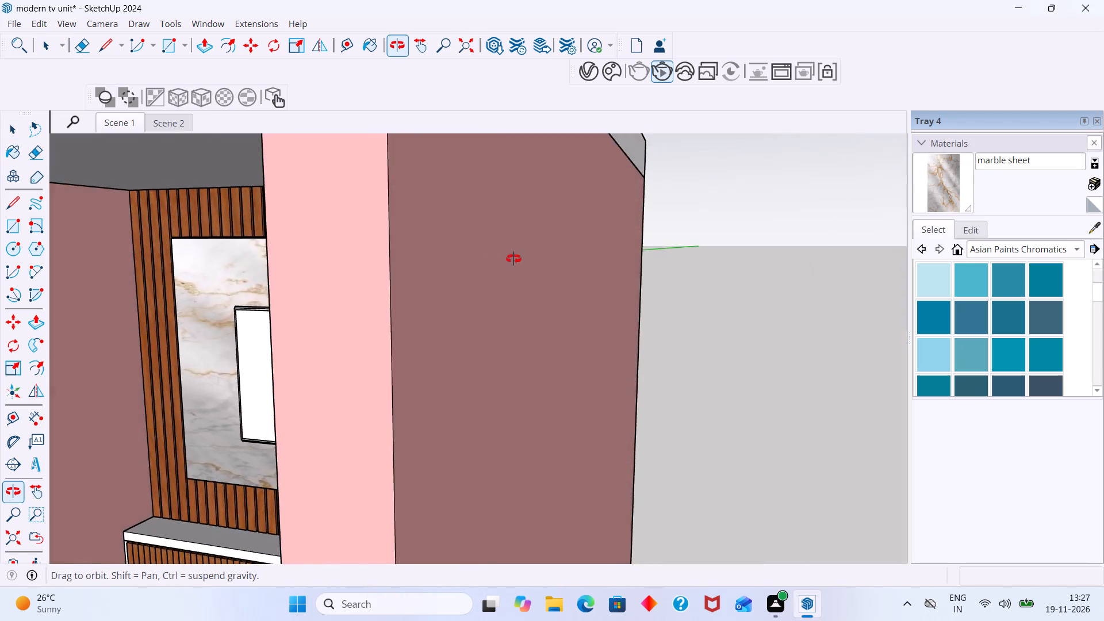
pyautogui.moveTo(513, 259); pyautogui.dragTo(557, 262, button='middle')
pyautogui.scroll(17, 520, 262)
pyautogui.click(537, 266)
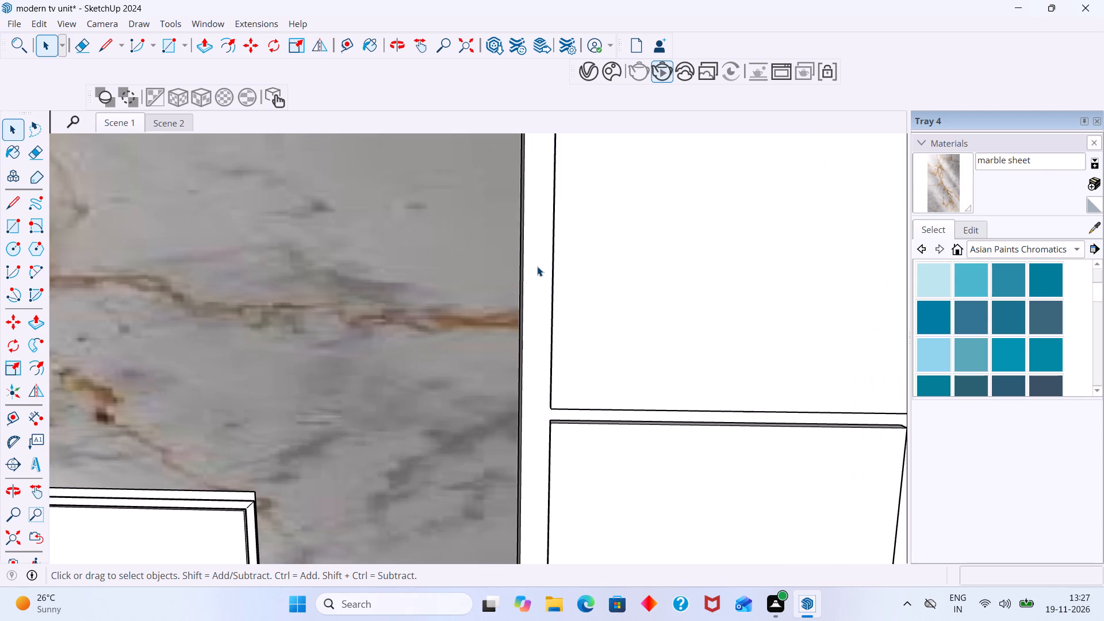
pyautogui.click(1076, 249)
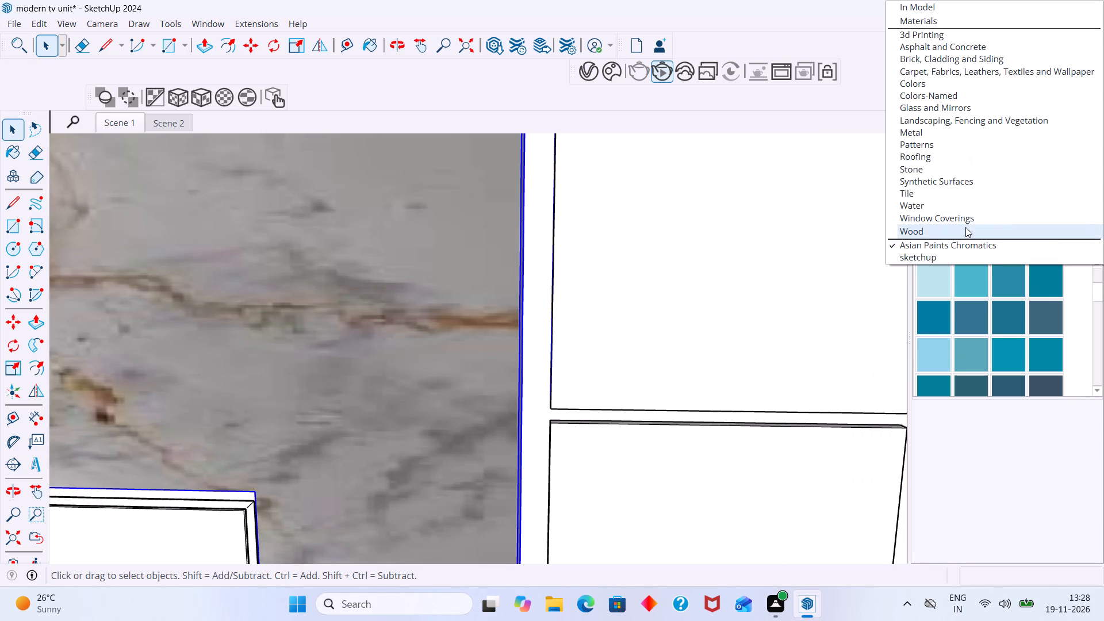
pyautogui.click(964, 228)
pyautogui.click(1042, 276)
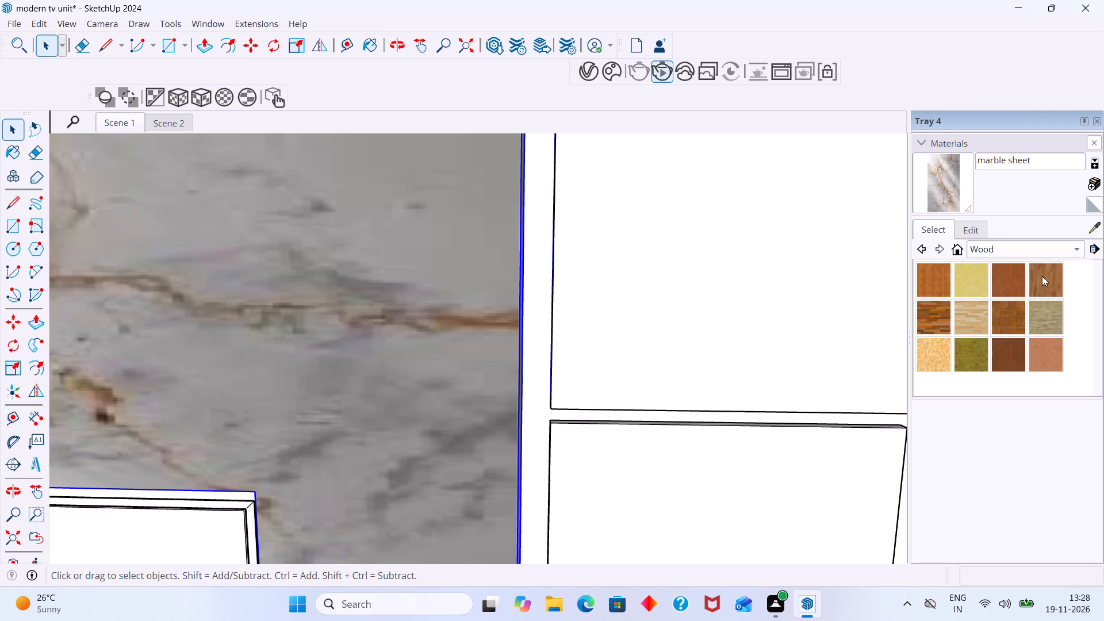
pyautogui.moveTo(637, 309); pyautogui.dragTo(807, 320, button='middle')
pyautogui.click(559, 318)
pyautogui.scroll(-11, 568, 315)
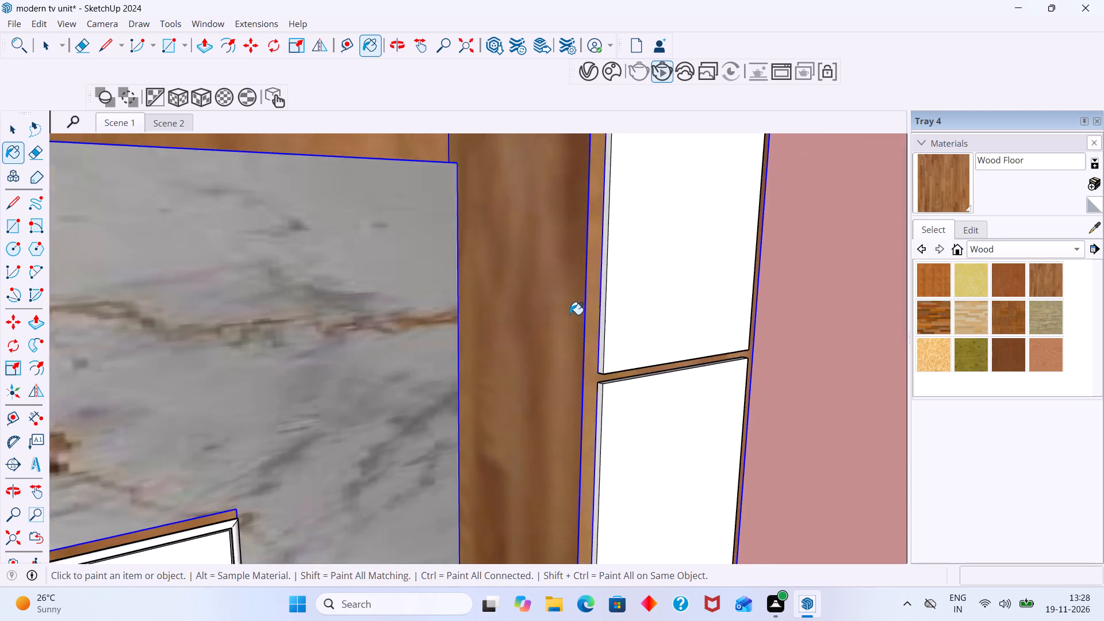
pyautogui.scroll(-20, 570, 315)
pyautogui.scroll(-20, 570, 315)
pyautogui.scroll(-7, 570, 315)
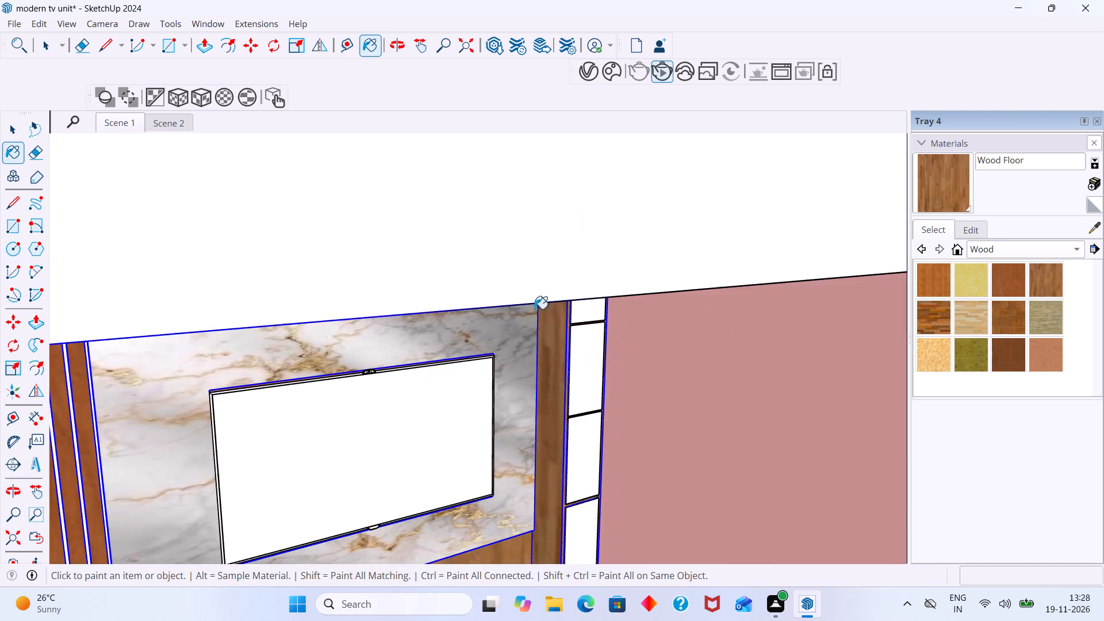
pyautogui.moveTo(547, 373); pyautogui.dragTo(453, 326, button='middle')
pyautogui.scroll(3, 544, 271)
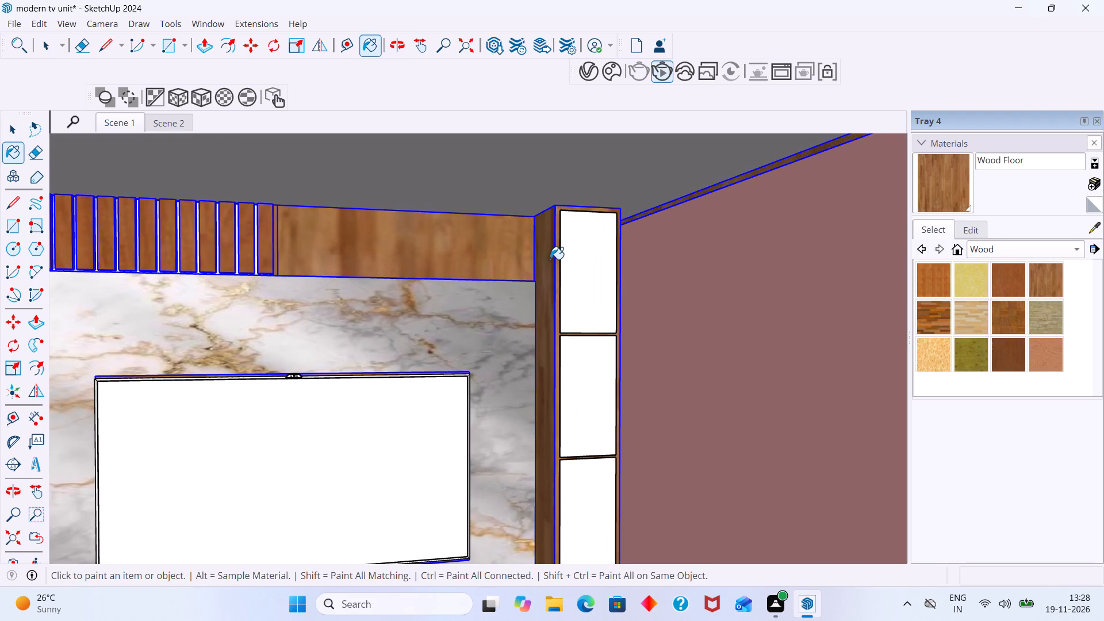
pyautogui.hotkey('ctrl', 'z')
# Apply the V-Ray marble sheet material to the front face of the plain white panel above the TV panel, beside the slats.
pyautogui.press('space')
pyautogui.doubleClick(473, 265)
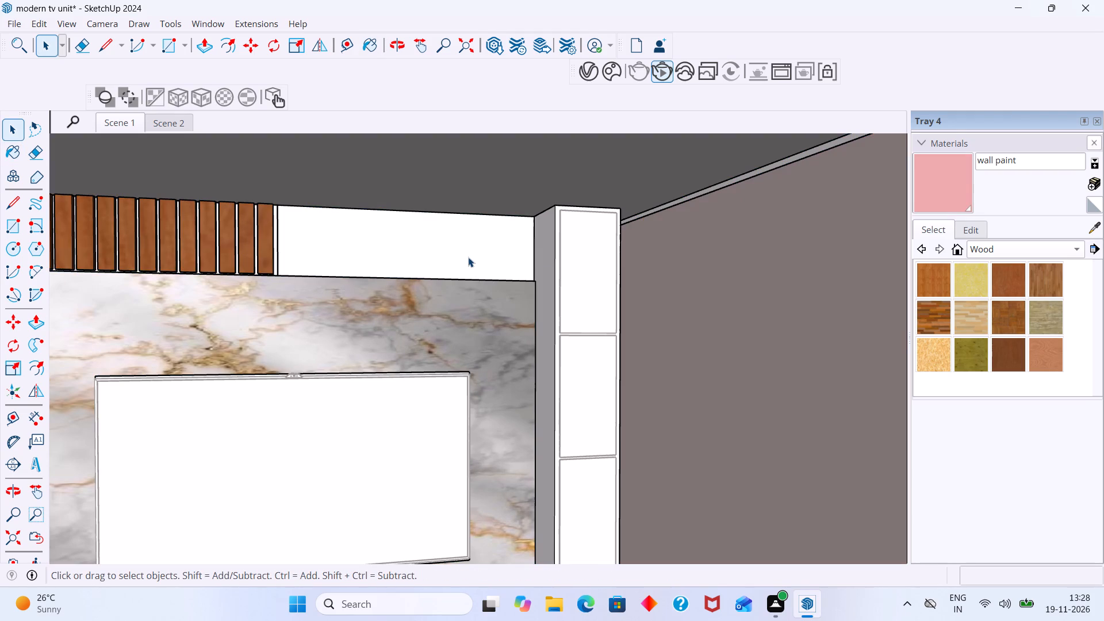
pyautogui.click(468, 257)
pyautogui.scroll(-6, 468, 256)
pyautogui.moveTo(459, 256); pyautogui.dragTo(439, 273, button='middle')
pyautogui.scroll(3, 420, 251)
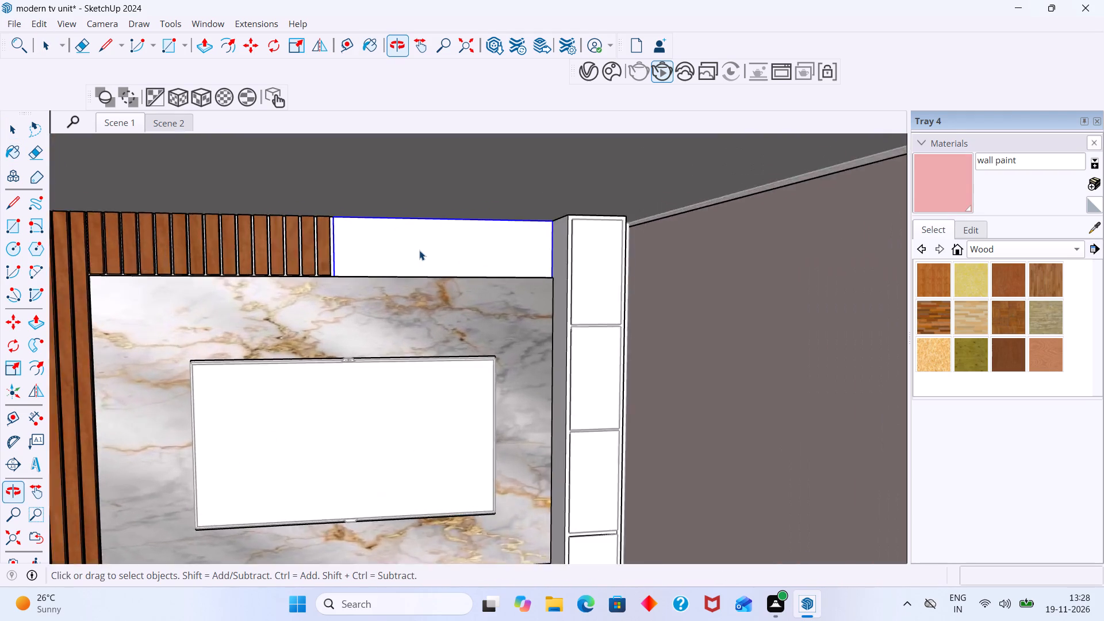
pyautogui.scroll(3, 419, 250)
pyautogui.tripleClick(419, 250)
pyautogui.scroll(-2, 396, 302)
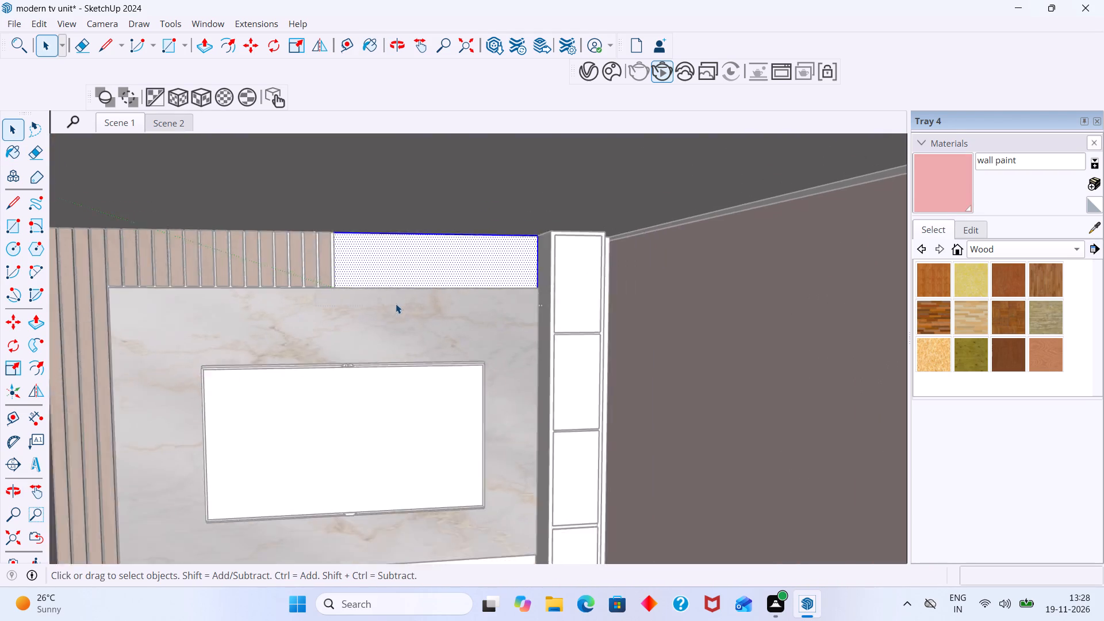
pyautogui.scroll(-5, 396, 304)
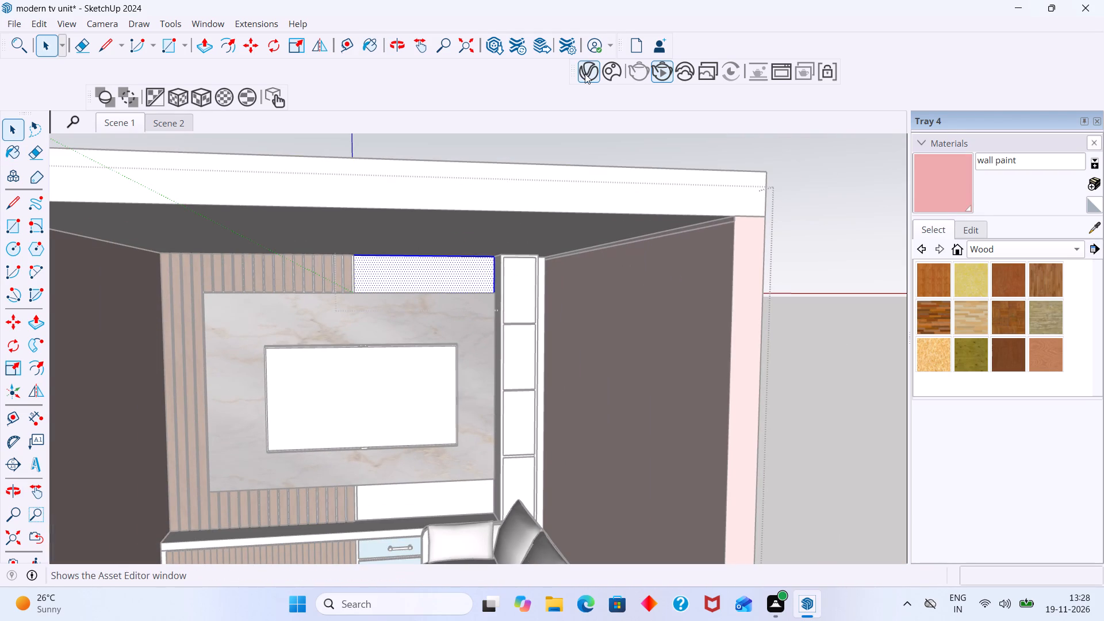
pyautogui.click(585, 74)
pyautogui.moveTo(91, 283); pyautogui.dragTo(359, 211)
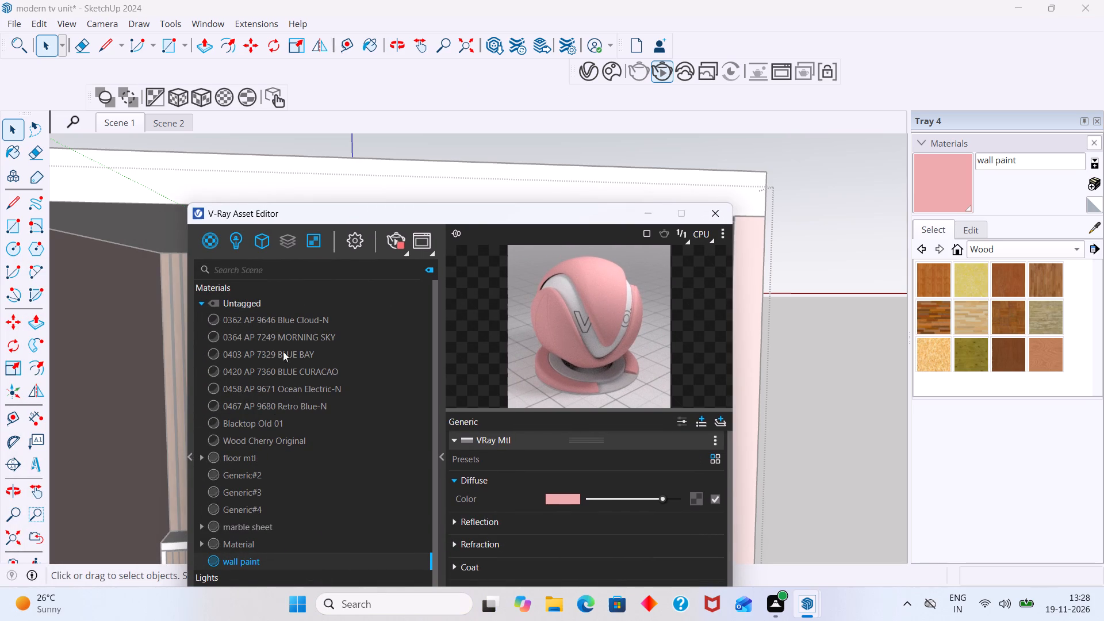
pyautogui.moveTo(314, 209); pyautogui.dragTo(309, 160)
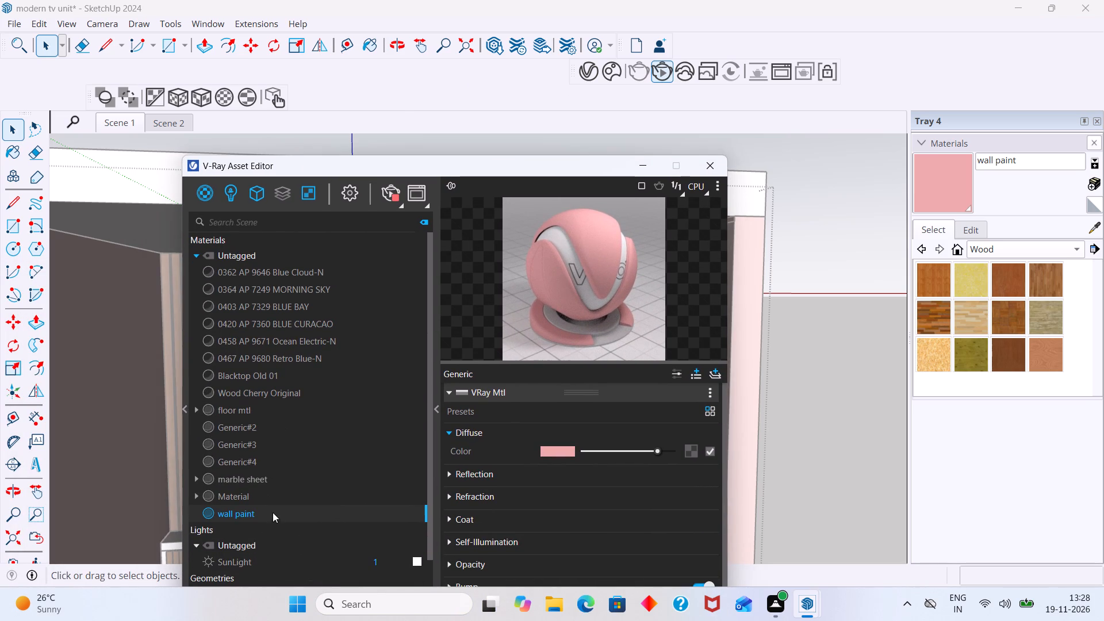
pyautogui.click(266, 484)
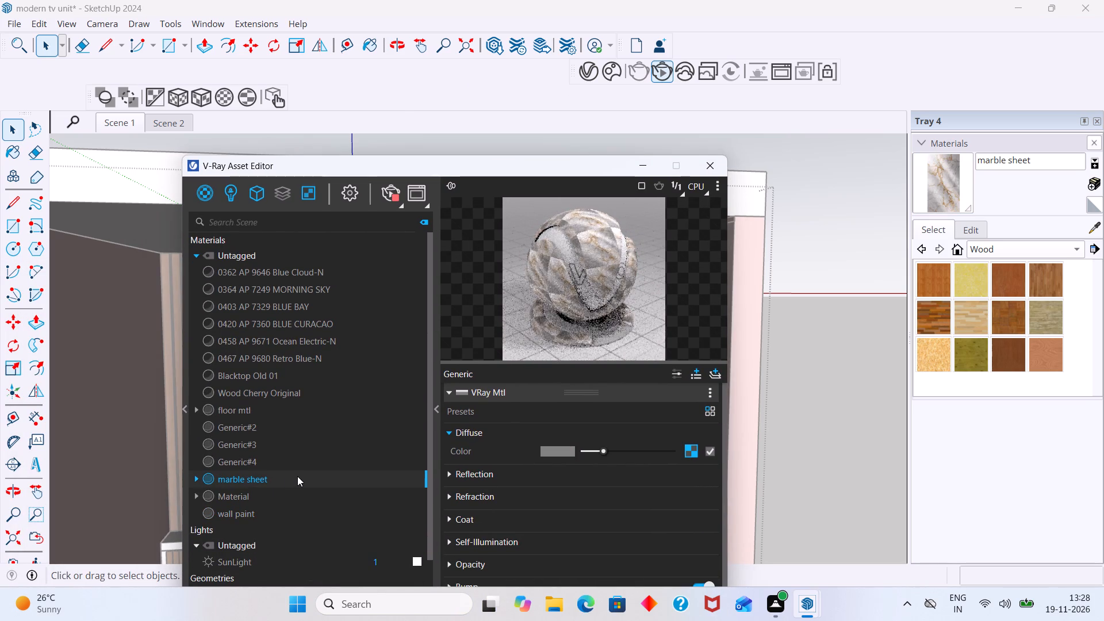
pyautogui.rightClick(297, 476)
pyautogui.click(338, 320)
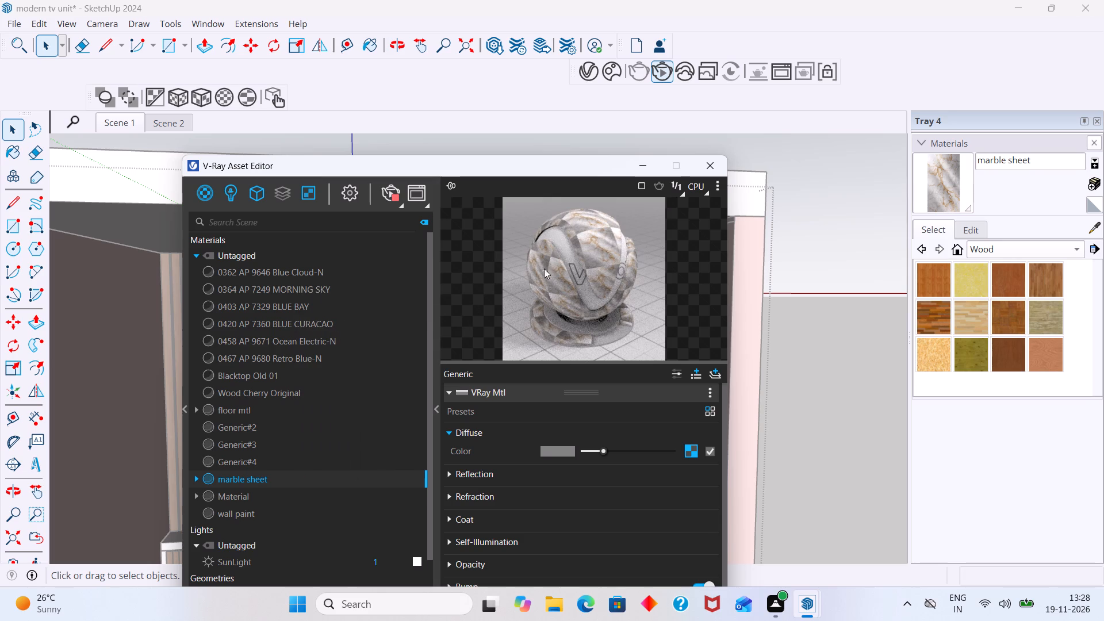
pyautogui.moveTo(641, 169); pyautogui.dragTo(576, 189)
pyautogui.moveTo(581, 170); pyautogui.dragTo(174, 296)
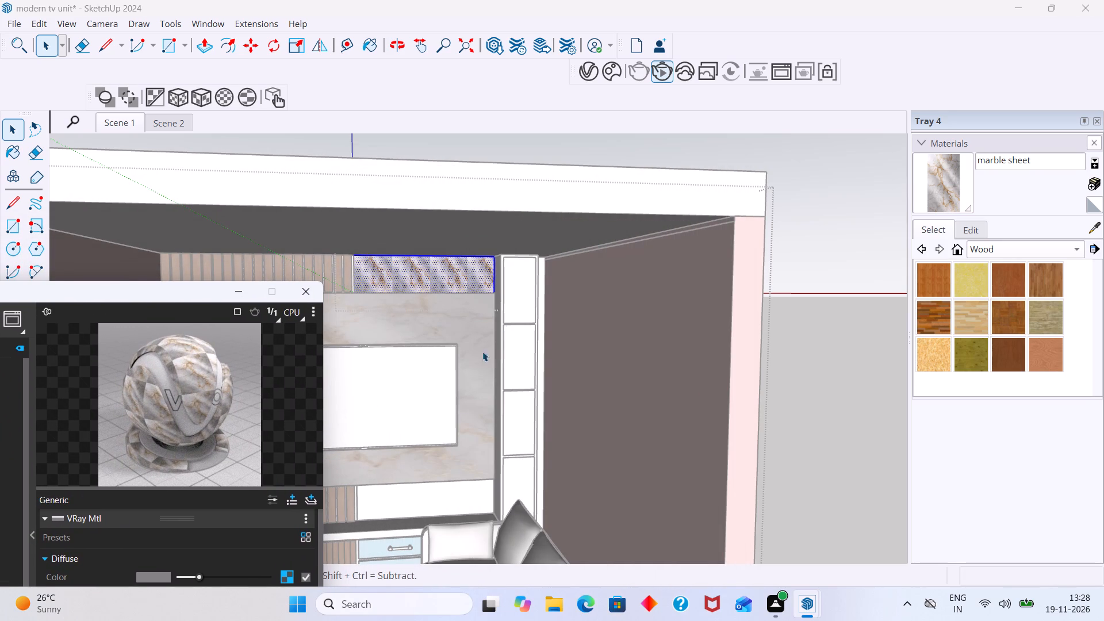
# Apply the V-Ray marble sheet material to the front face of the plain white panel below the TV panel, then close the Asset Editor.
pyautogui.click(447, 499)
pyautogui.click(440, 499)
pyautogui.tripleClick(439, 499)
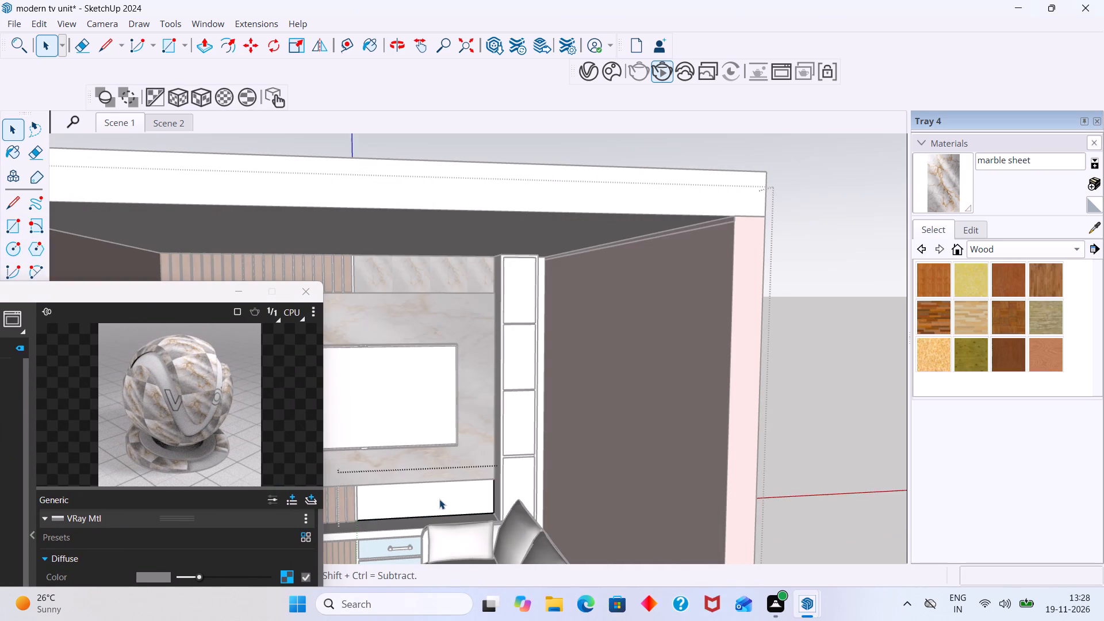
pyautogui.moveTo(181, 289); pyautogui.dragTo(270, 242)
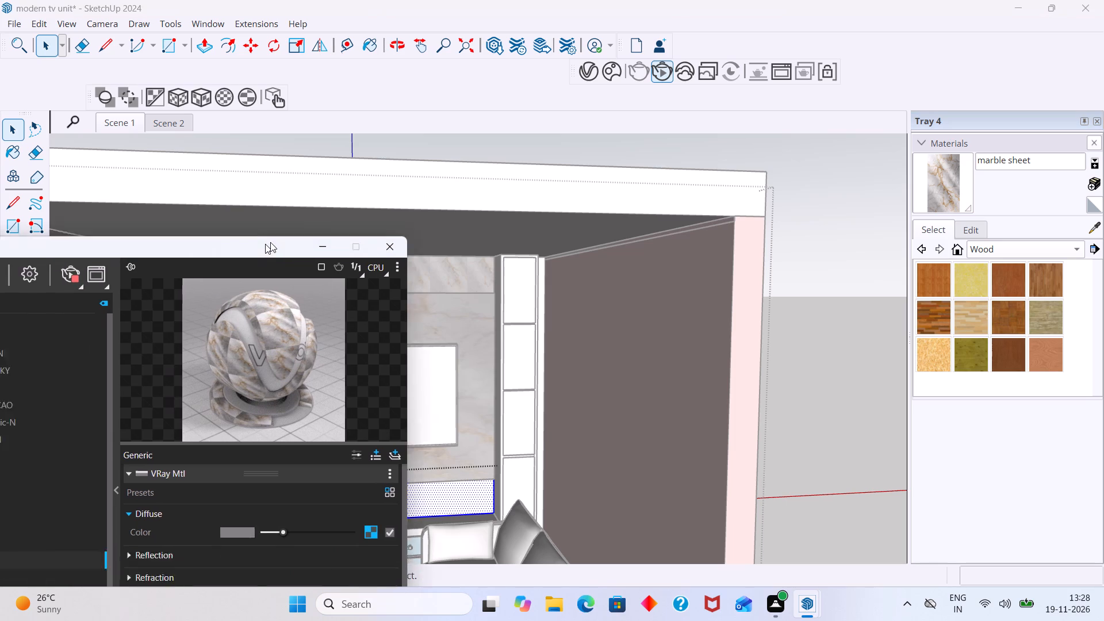
pyautogui.moveTo(270, 242); pyautogui.dragTo(350, 200)
pyautogui.rightClick(79, 517)
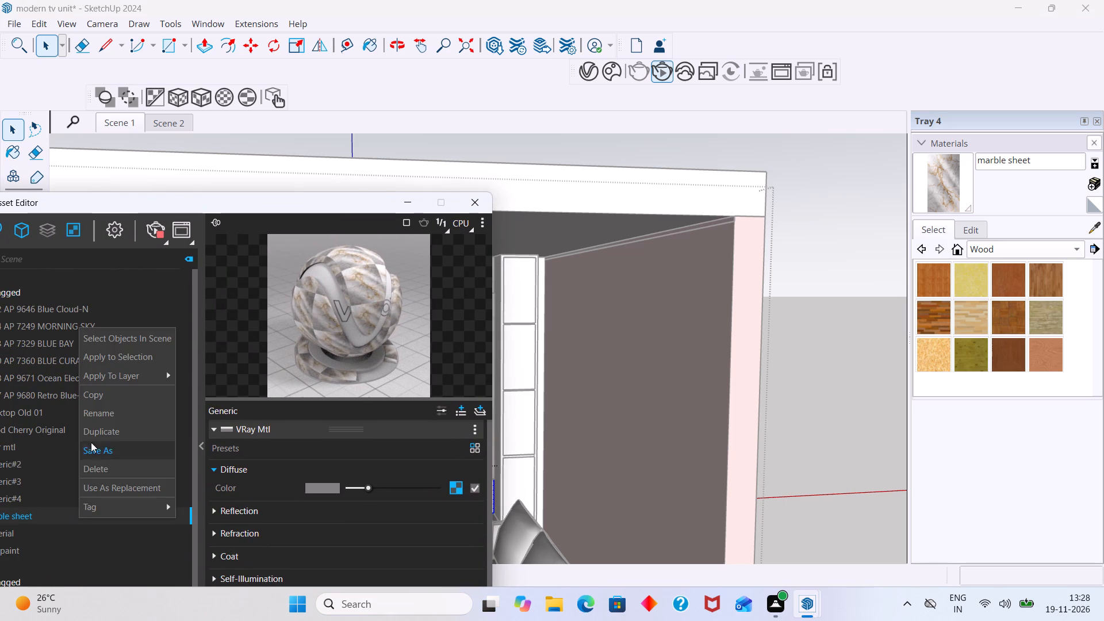
pyautogui.click(109, 359)
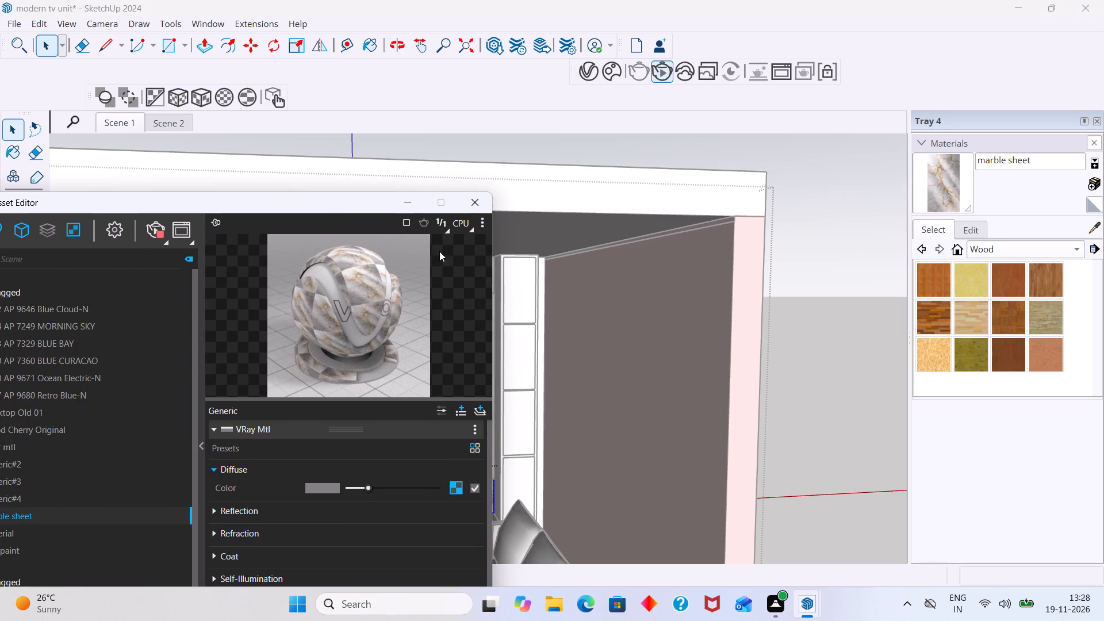
pyautogui.click(468, 199)
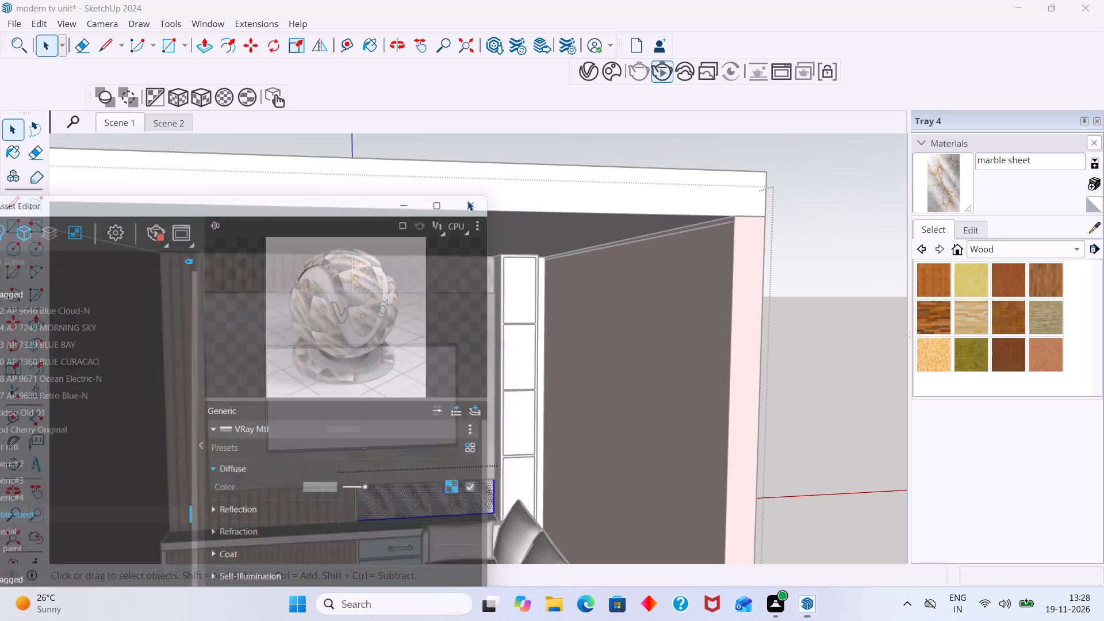
pyautogui.click(666, 152)
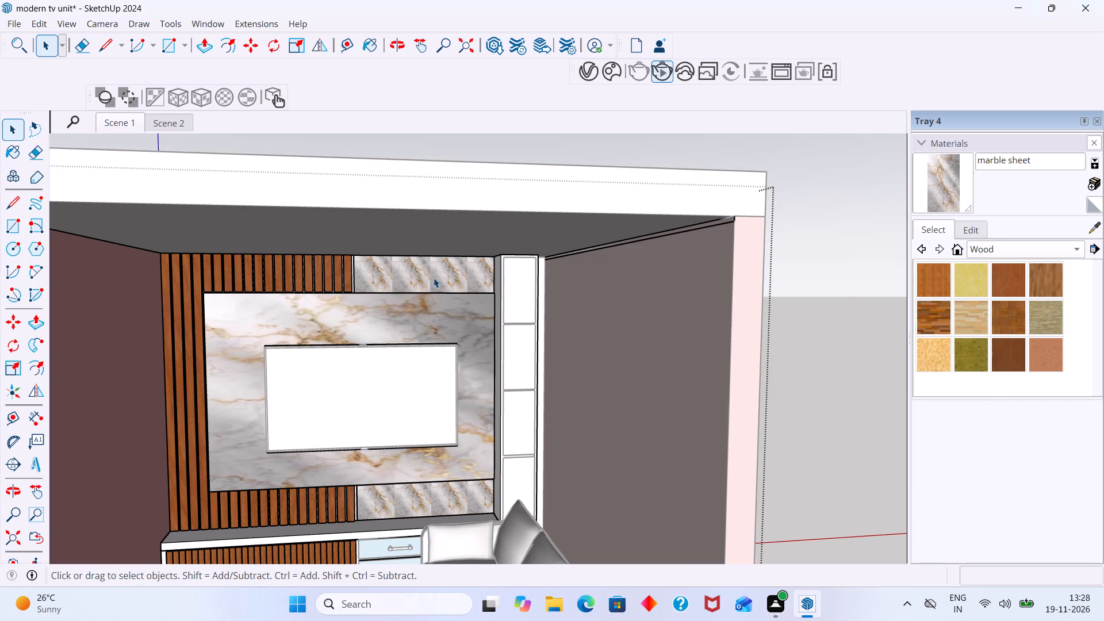
# Fit the marble texture on the front face of the panel above the TV panel to the face's bounding box.
pyautogui.scroll(8, 413, 281)
pyautogui.tripleClick(413, 281)
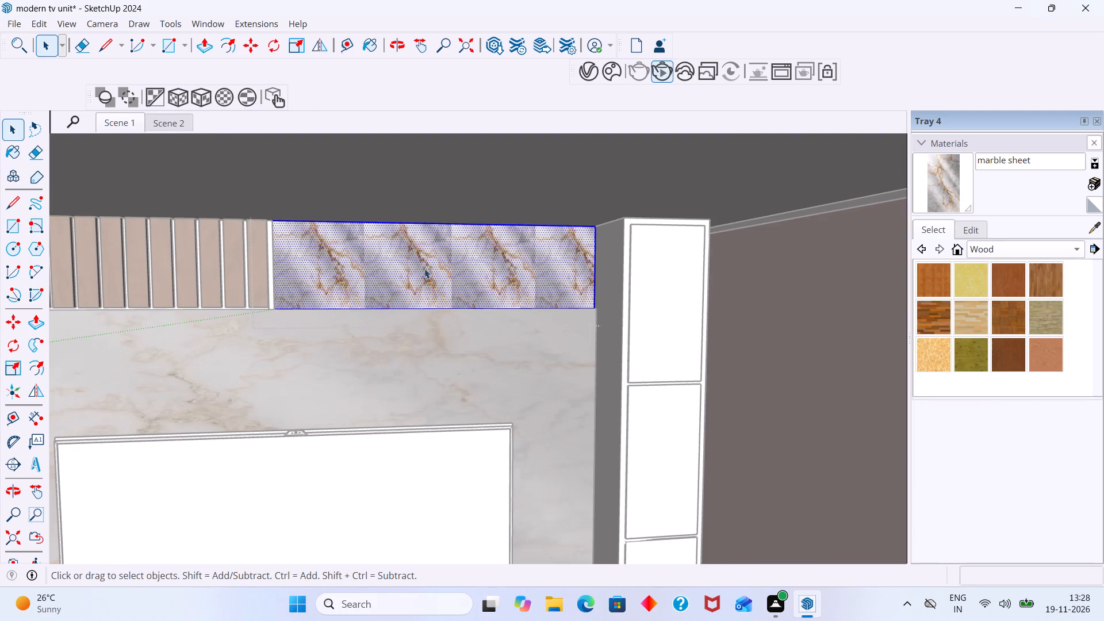
pyautogui.click(205, 95)
pyautogui.scroll(-11, 390, 240)
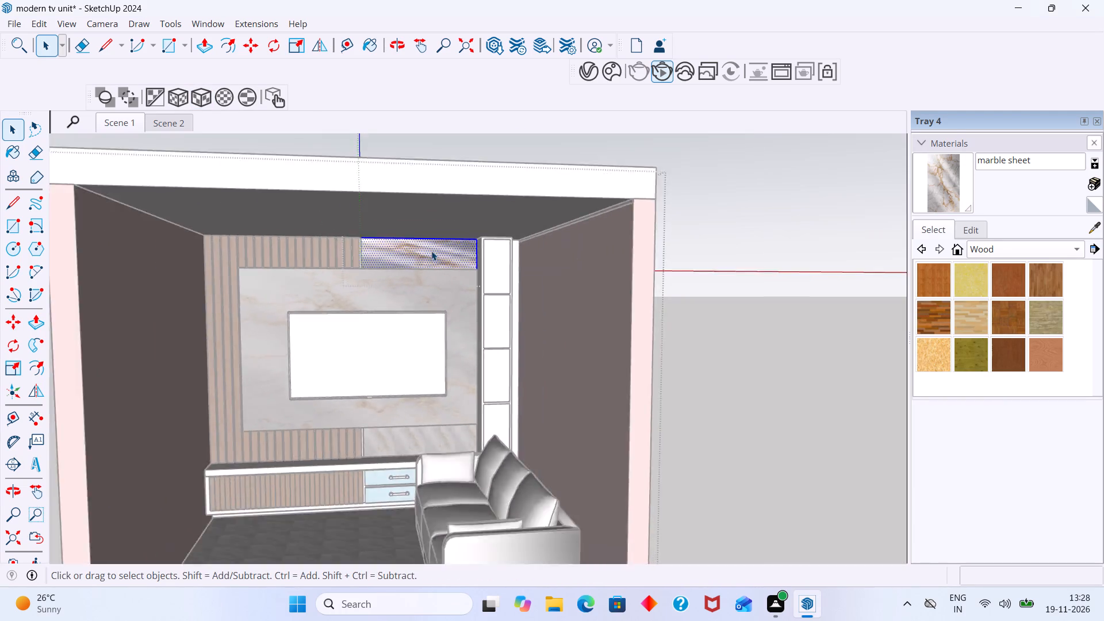
pyautogui.scroll(-6, 431, 251)
pyautogui.click(546, 217)
# Fit the marble texture on the front face of the panel below the TV panel to the face's bounding box.
pyautogui.scroll(14, 340, 416)
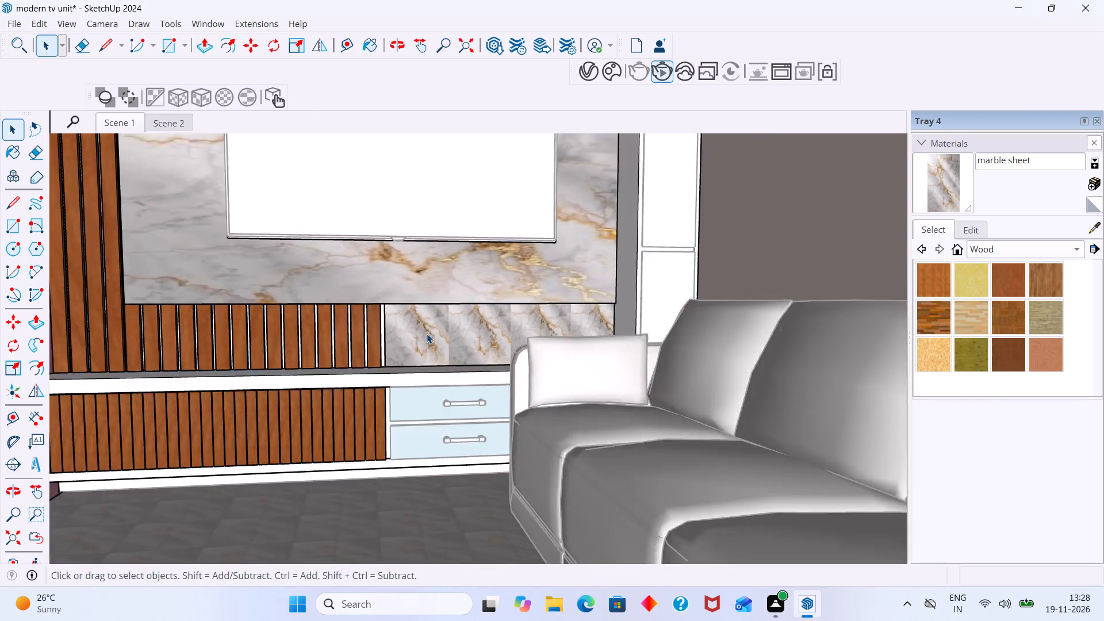
pyautogui.scroll(4, 427, 333)
pyautogui.click(427, 336)
pyautogui.click(427, 339)
pyautogui.click(430, 341)
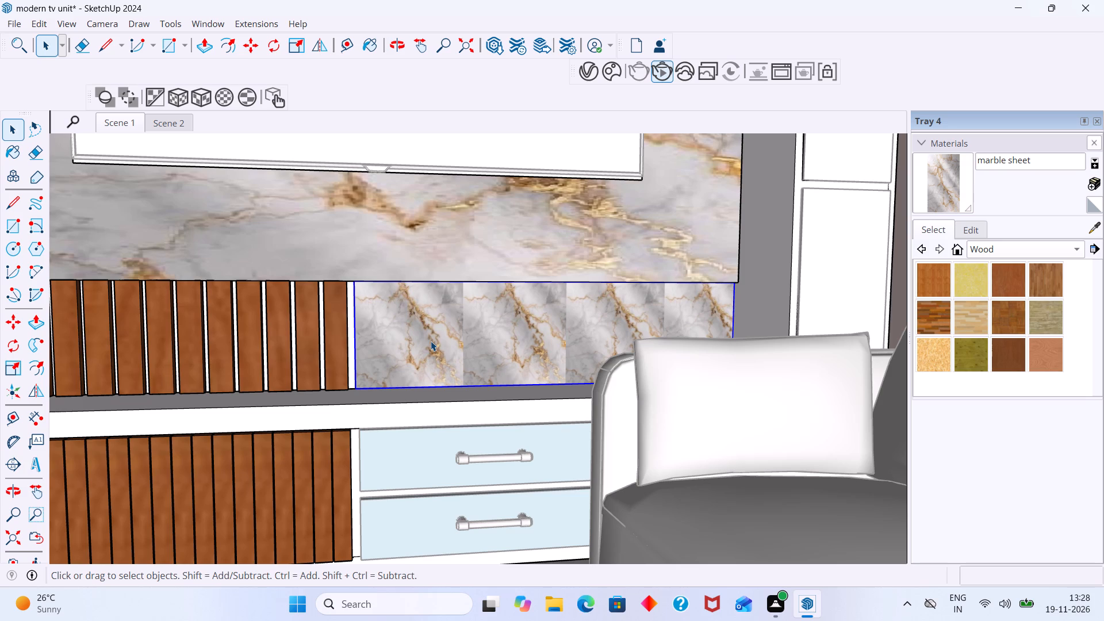
pyautogui.tripleClick(440, 333)
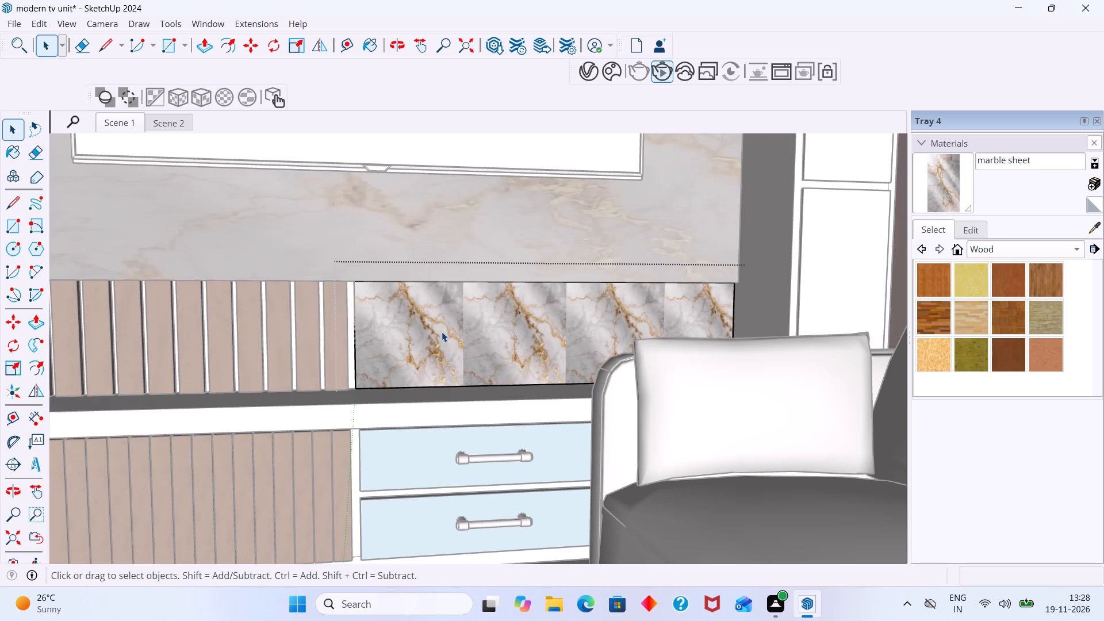
pyautogui.click(204, 100)
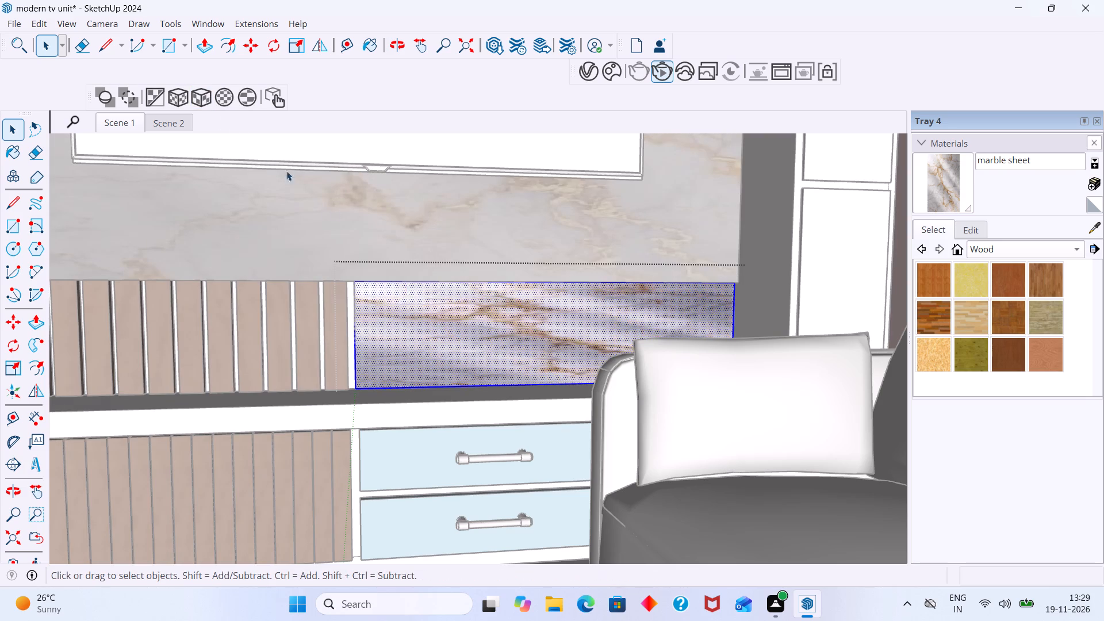
pyautogui.scroll(-15, 503, 302)
pyautogui.click(797, 190)
# Push/Pull the front face of the marble panel above the TV panel outward by 1.8 cm.
pyautogui.scroll(-4, 724, 199)
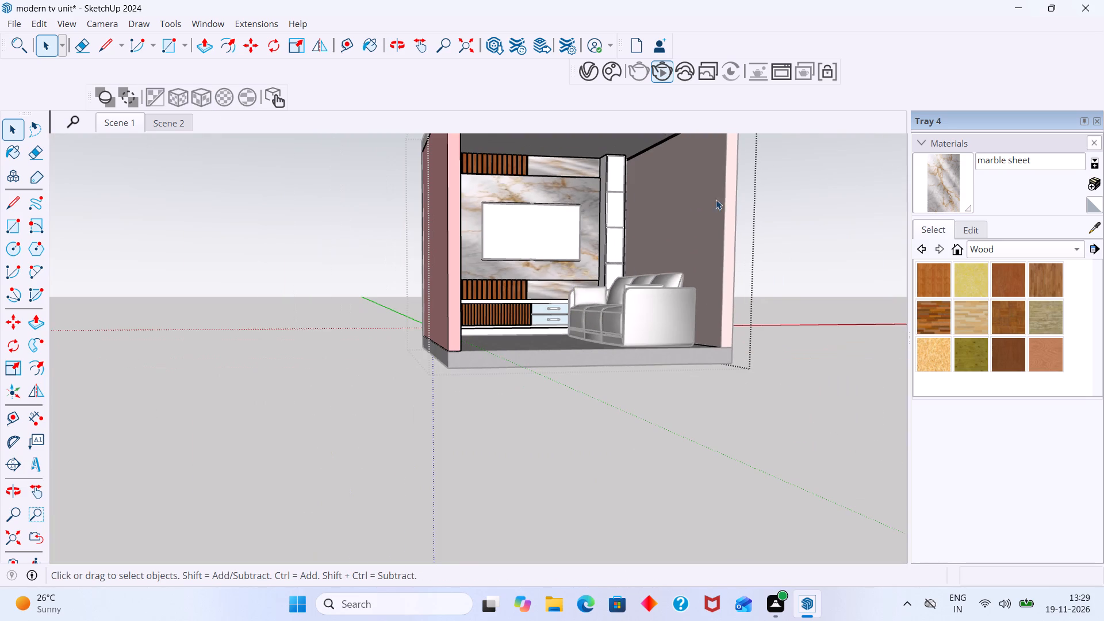
pyautogui.keyDown('shift'); pyautogui.moveTo(664, 206); pyautogui.dragTo(597, 298, button='middle'); pyautogui.keyUp('shift')
pyautogui.scroll(7, 486, 257)
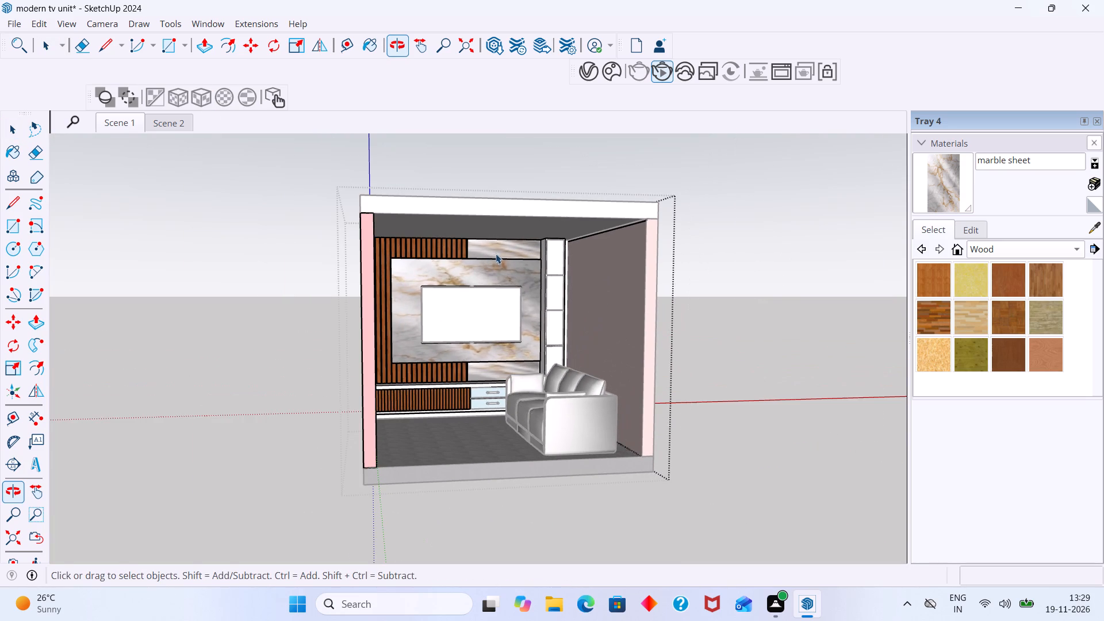
pyautogui.scroll(6, 496, 254)
pyautogui.scroll(15, 470, 263)
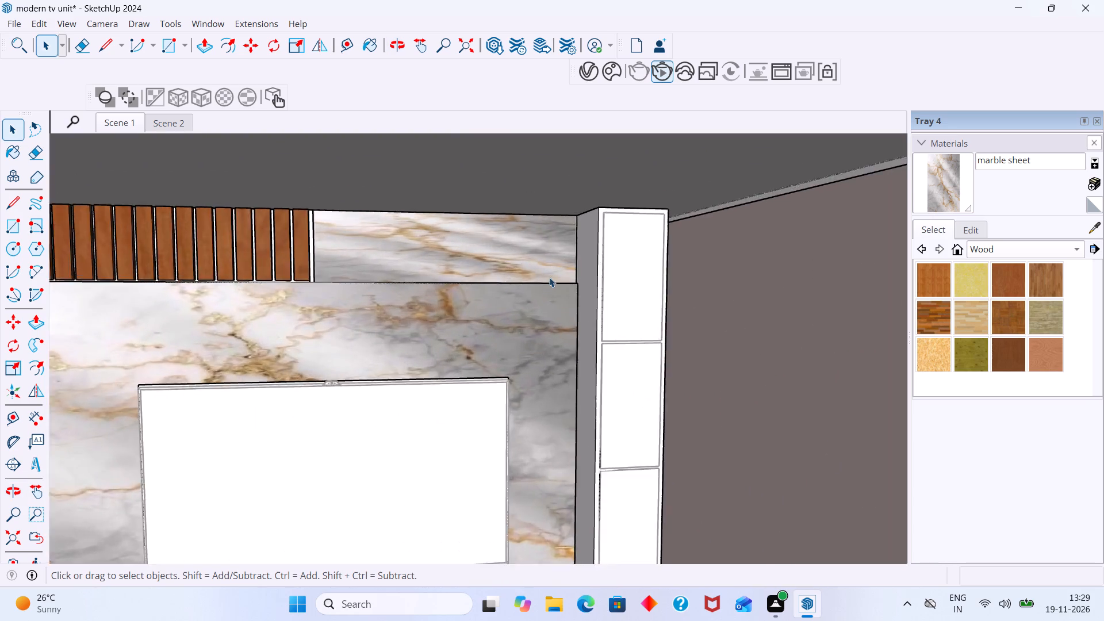
pyautogui.scroll(3, 549, 277)
pyautogui.moveTo(578, 283); pyautogui.dragTo(620, 326, button='middle')
pyautogui.moveTo(569, 284); pyautogui.dragTo(480, 213, button='middle')
pyautogui.moveTo(527, 378); pyautogui.dragTo(574, 416, button='middle')
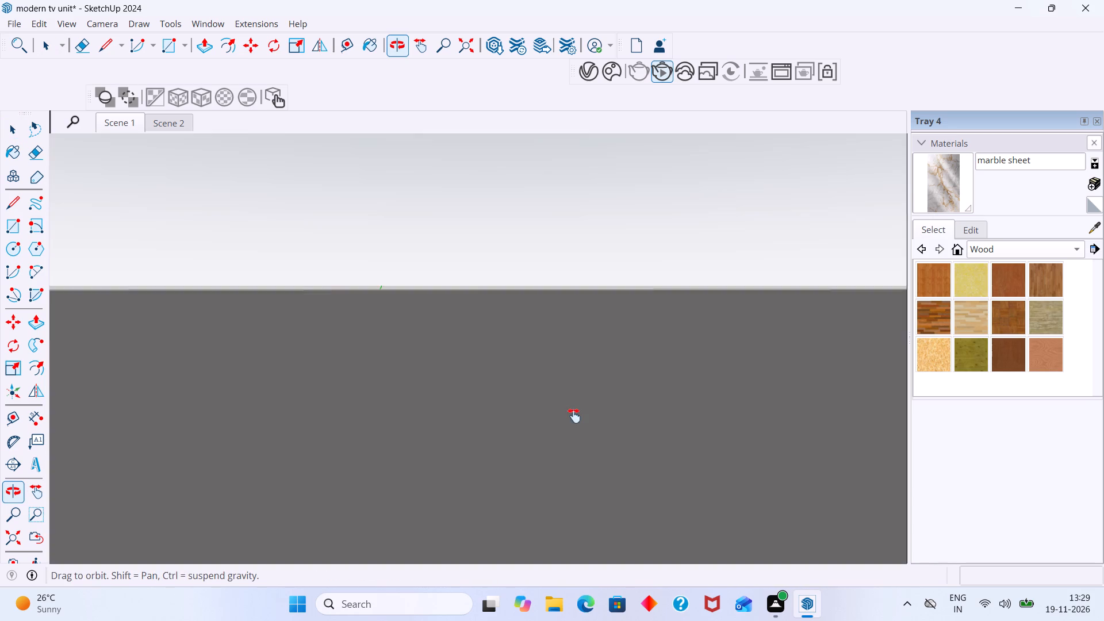
pyautogui.moveTo(574, 416); pyautogui.dragTo(537, 336, button='middle')
pyautogui.scroll(1, 547, 348)
pyautogui.scroll(-17, 525, 344)
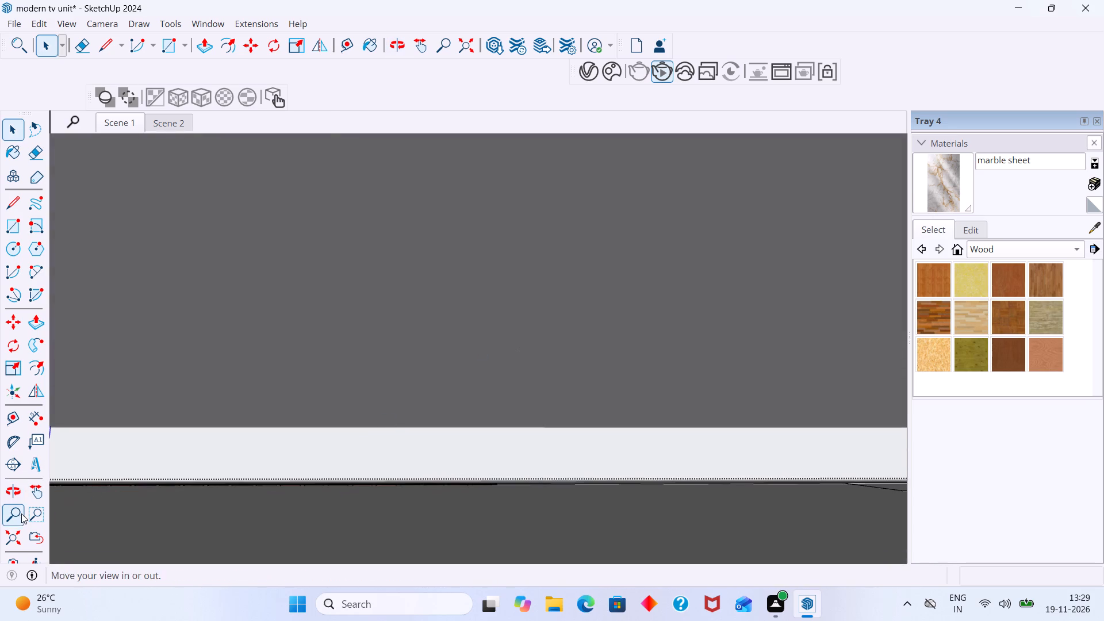
pyautogui.click(15, 539)
pyautogui.moveTo(542, 325); pyautogui.dragTo(582, 396, button='middle')
pyautogui.scroll(2, 495, 251)
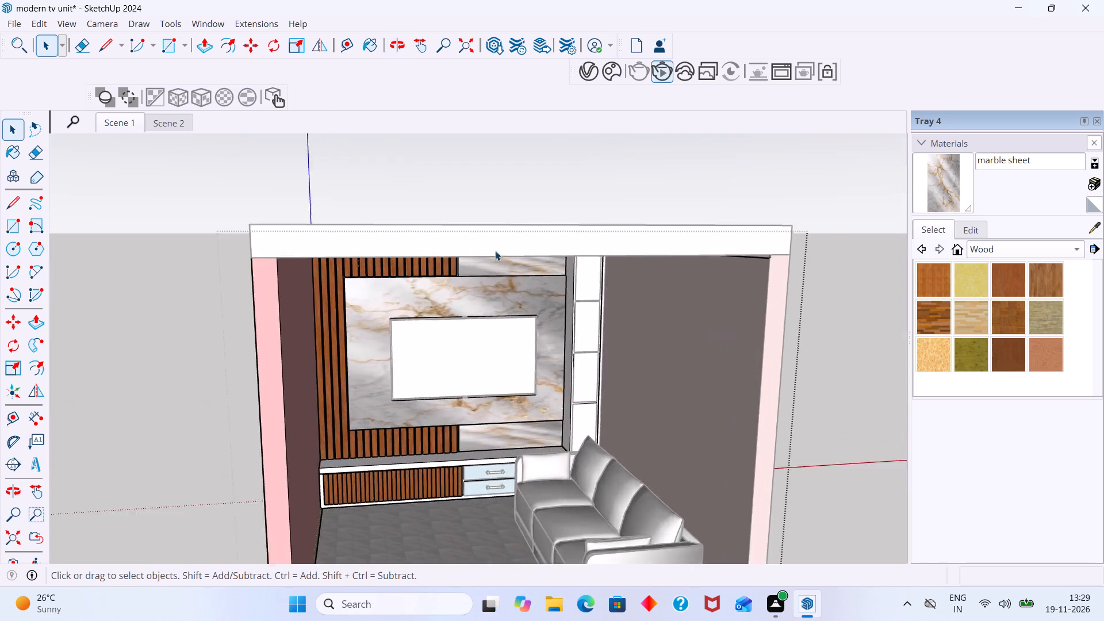
pyautogui.scroll(20, 495, 251)
pyautogui.scroll(1, 495, 251)
pyautogui.moveTo(470, 284); pyautogui.dragTo(551, 300, button='middle')
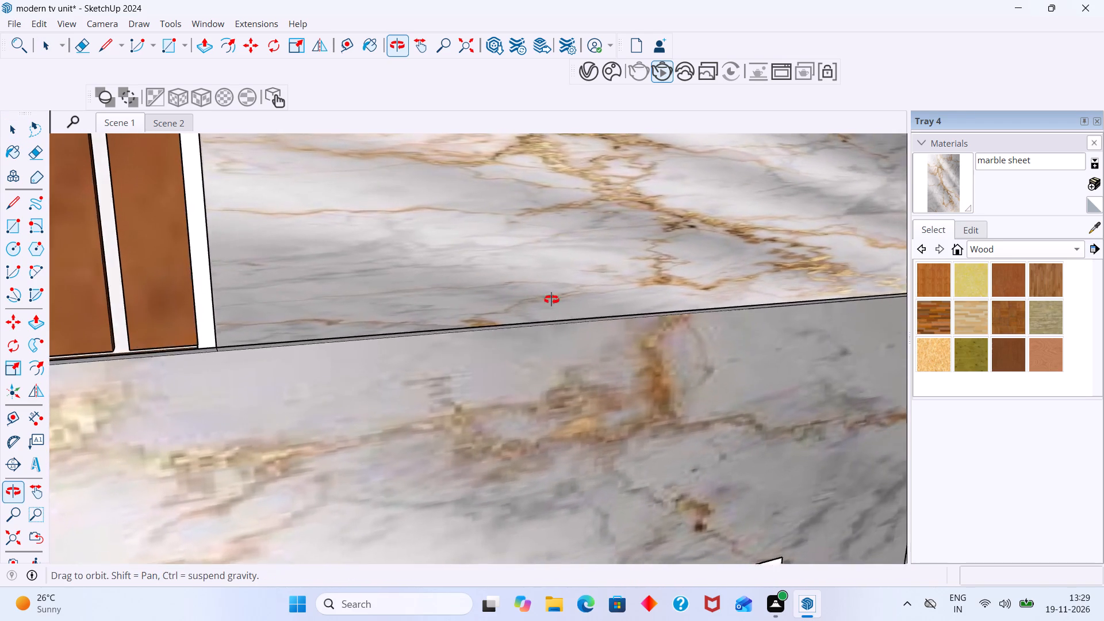
pyautogui.moveTo(551, 300); pyautogui.dragTo(569, 313, button='middle')
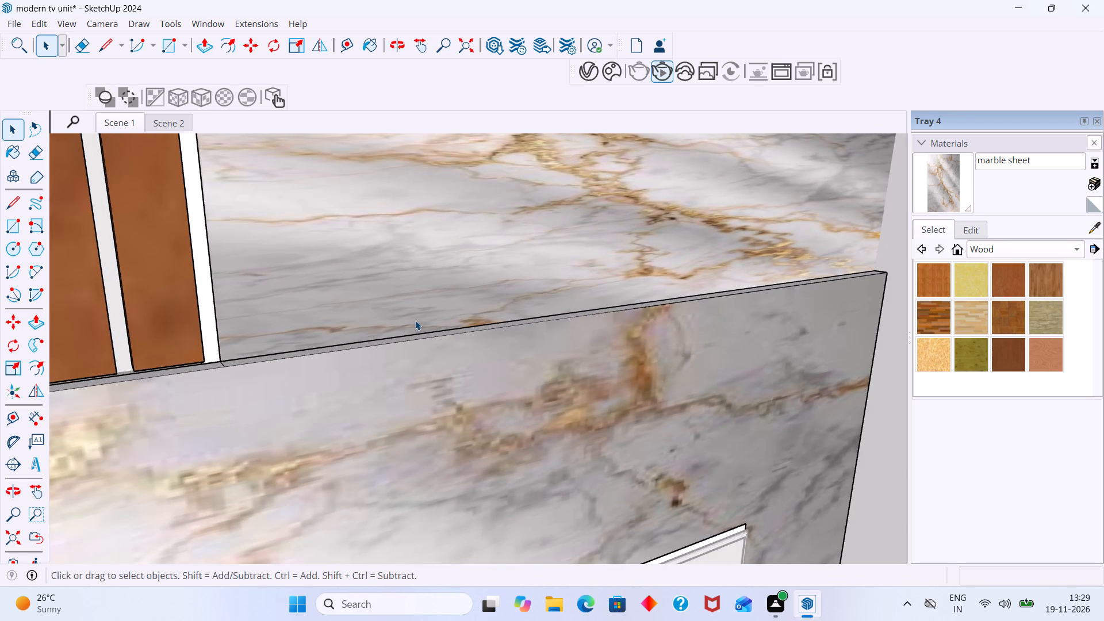
pyautogui.tripleClick(360, 289)
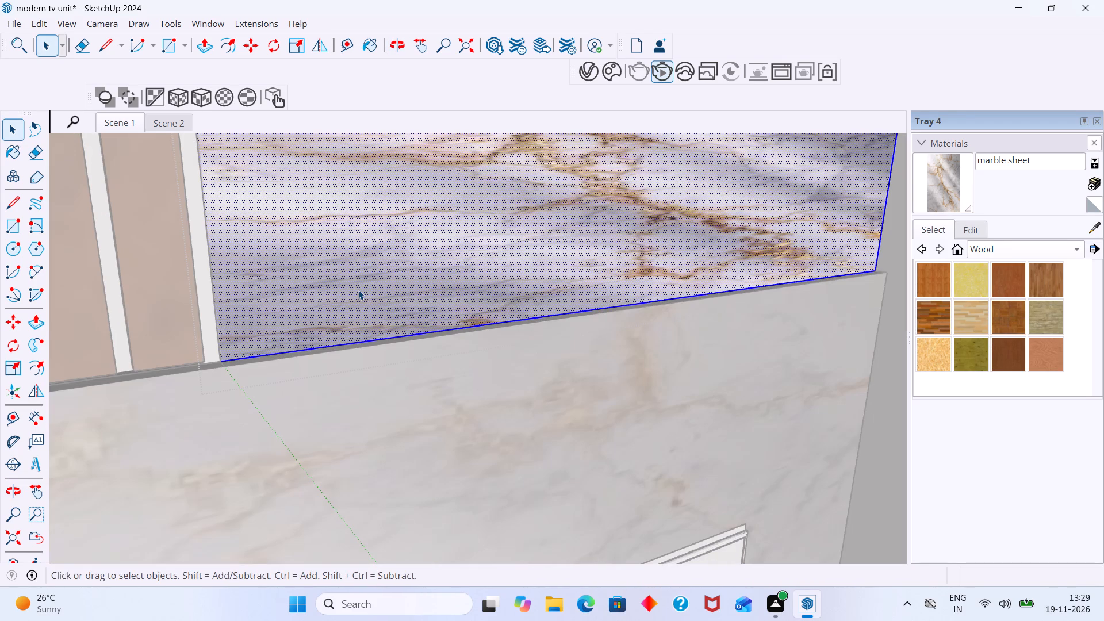
pyautogui.press('p')
pyautogui.click(358, 290)
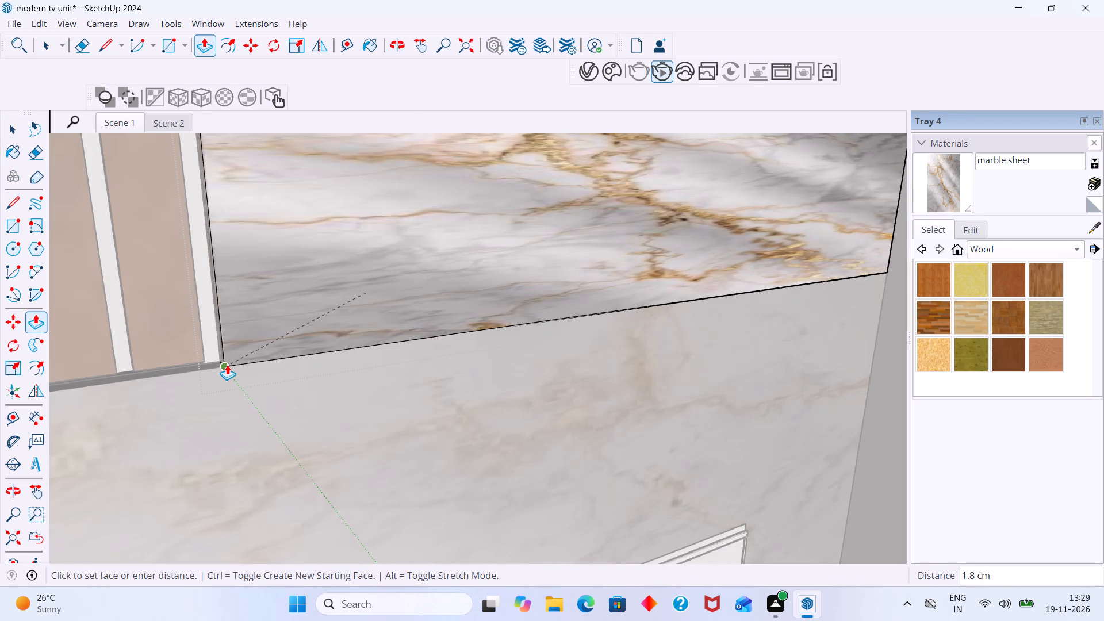
pyautogui.click(227, 367)
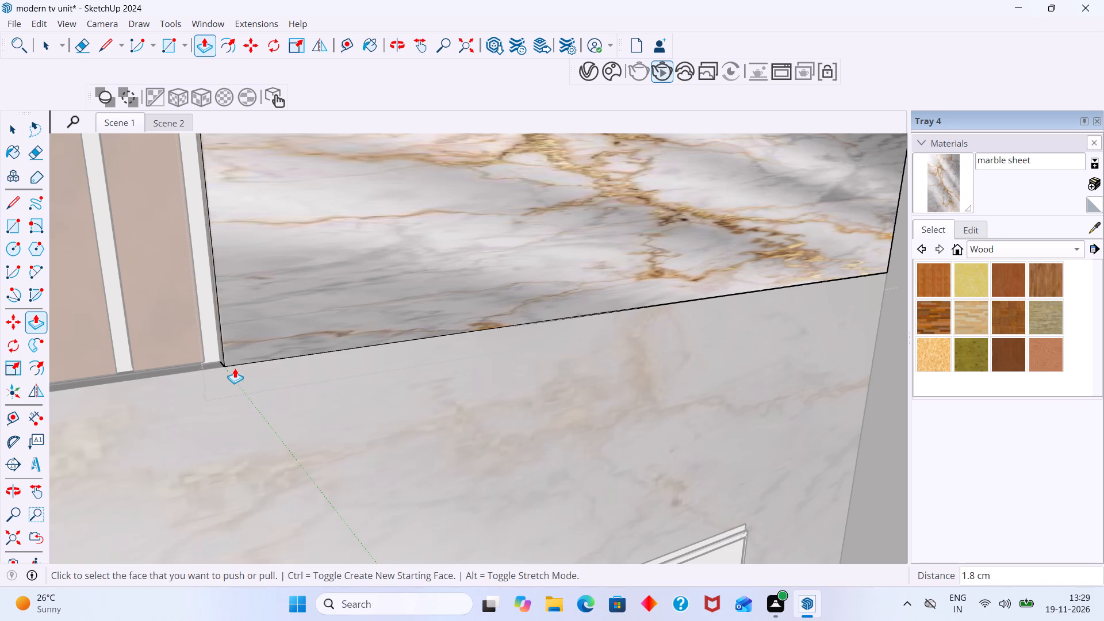
pyautogui.press('space')
pyautogui.scroll(-15, 359, 327)
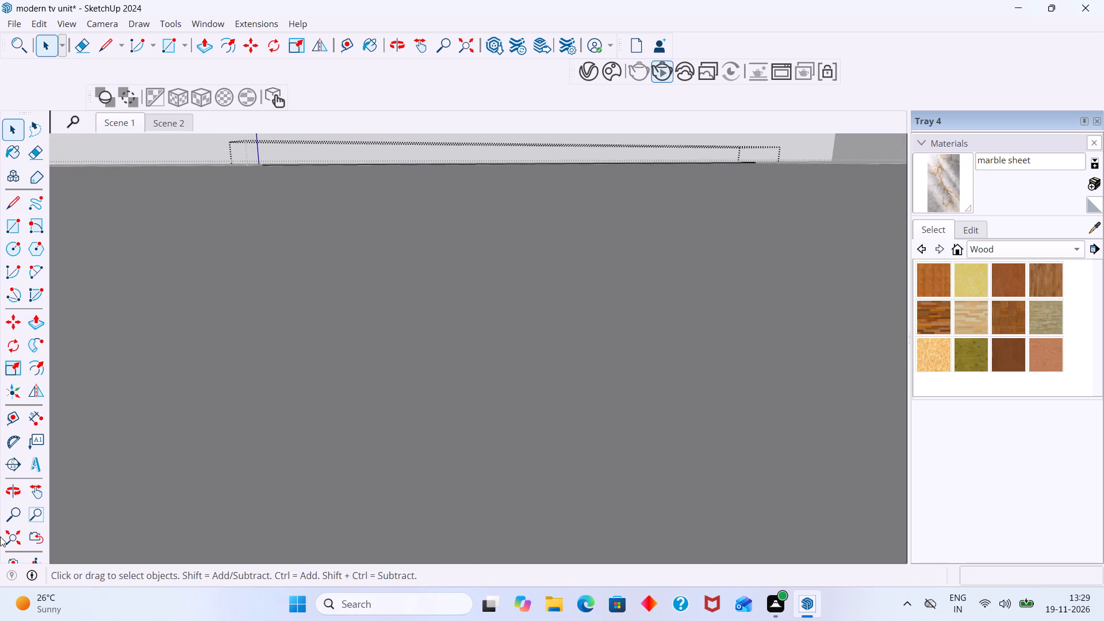
pyautogui.click(11, 530)
pyautogui.click(734, 318)
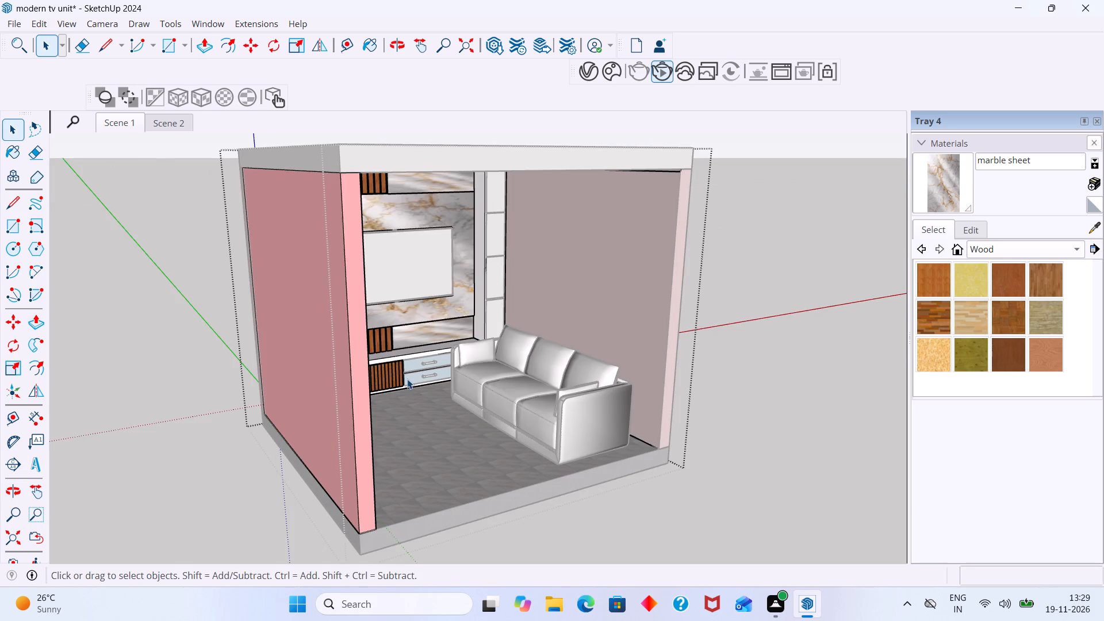
# Examine the marble panel below the TV panel and its edge beside the slats from several angles.
pyautogui.moveTo(407, 379); pyautogui.dragTo(300, 374, button='middle')
pyautogui.scroll(20, 381, 329)
pyautogui.scroll(2, 381, 329)
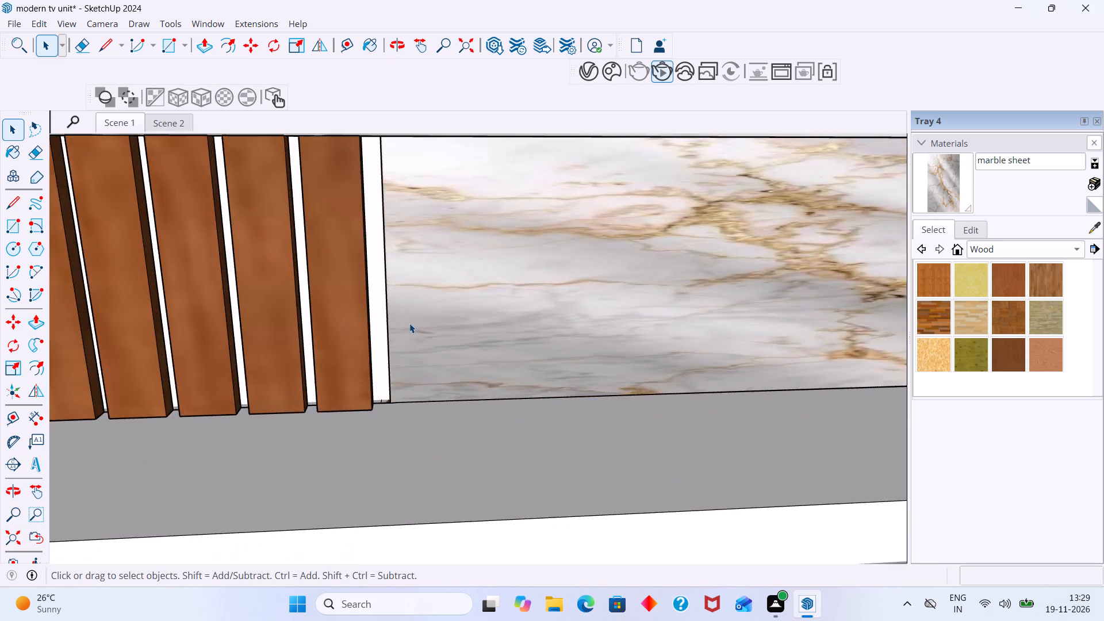
pyautogui.scroll(3, 409, 323)
pyautogui.moveTo(408, 346); pyautogui.dragTo(510, 375, button='middle')
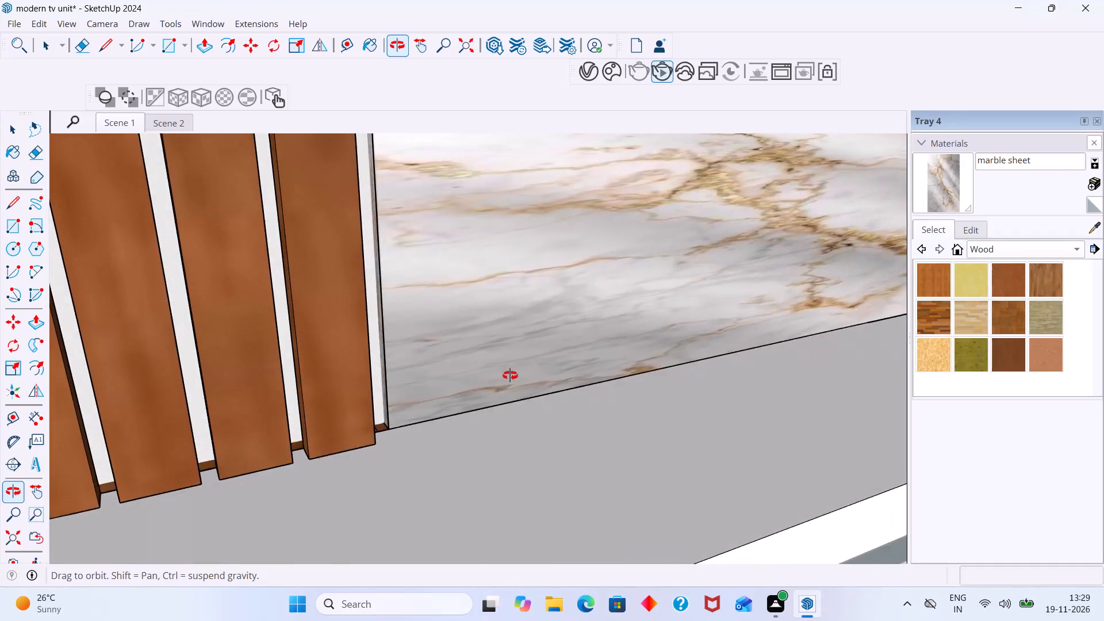
pyautogui.moveTo(510, 375); pyautogui.dragTo(384, 385, button='middle')
pyautogui.scroll(-3, 394, 370)
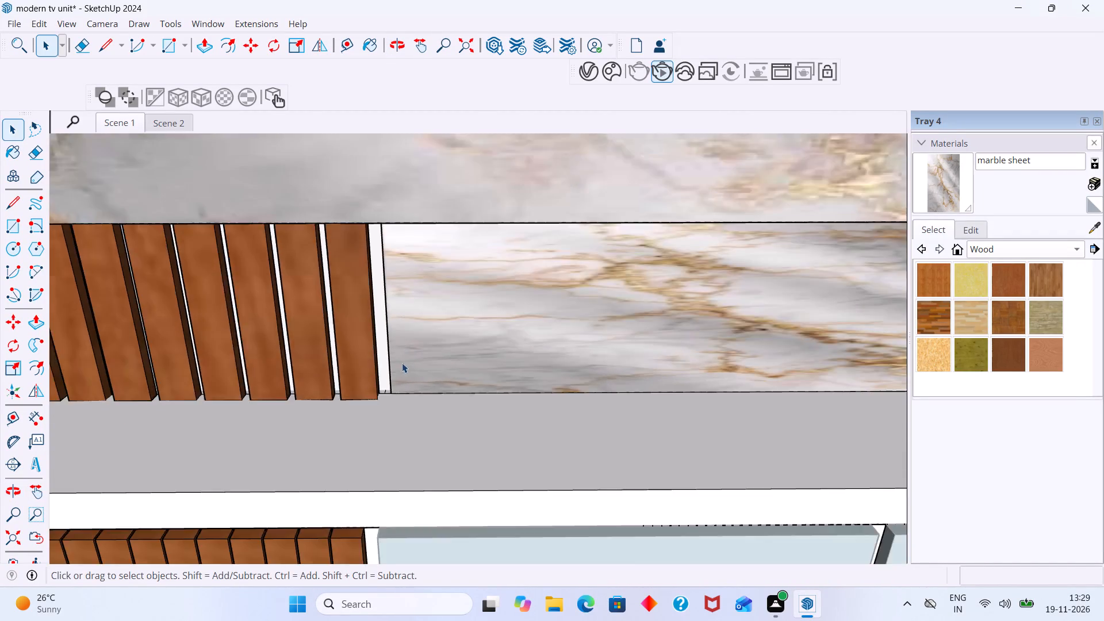
pyautogui.scroll(-17, 402, 363)
pyautogui.moveTo(448, 339); pyautogui.dragTo(475, 306, button='middle')
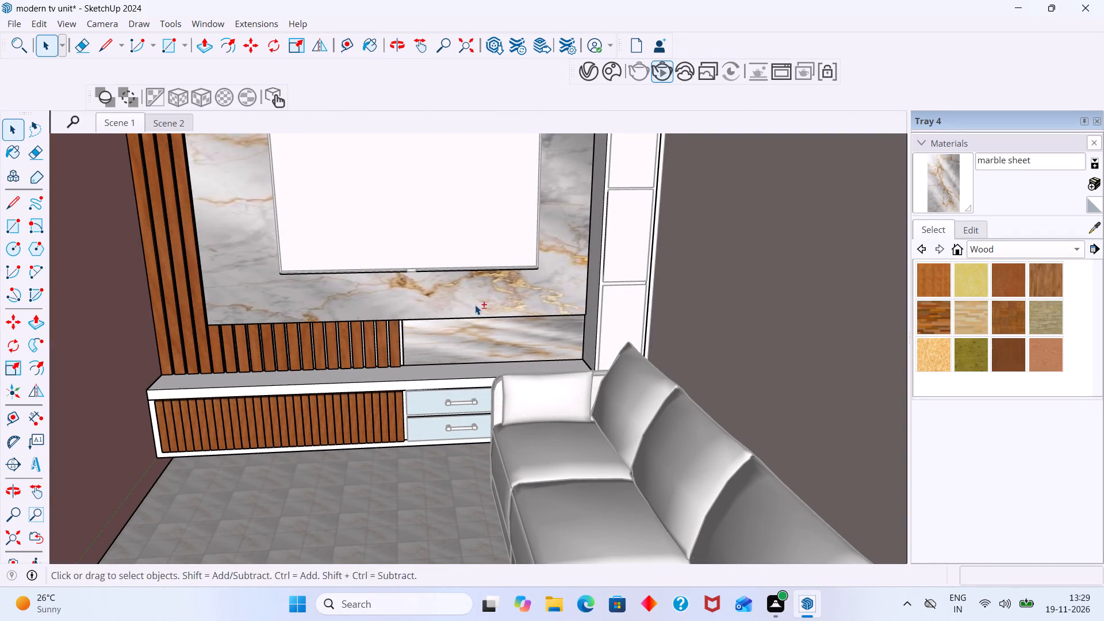
pyautogui.keyDown('shift'); pyautogui.moveTo(475, 305); pyautogui.dragTo(458, 412, button='middle'); pyautogui.keyUp('shift')
pyautogui.moveTo(478, 231); pyautogui.dragTo(652, 179, button='middle')
pyautogui.moveTo(526, 208); pyautogui.dragTo(399, 228, button='middle')
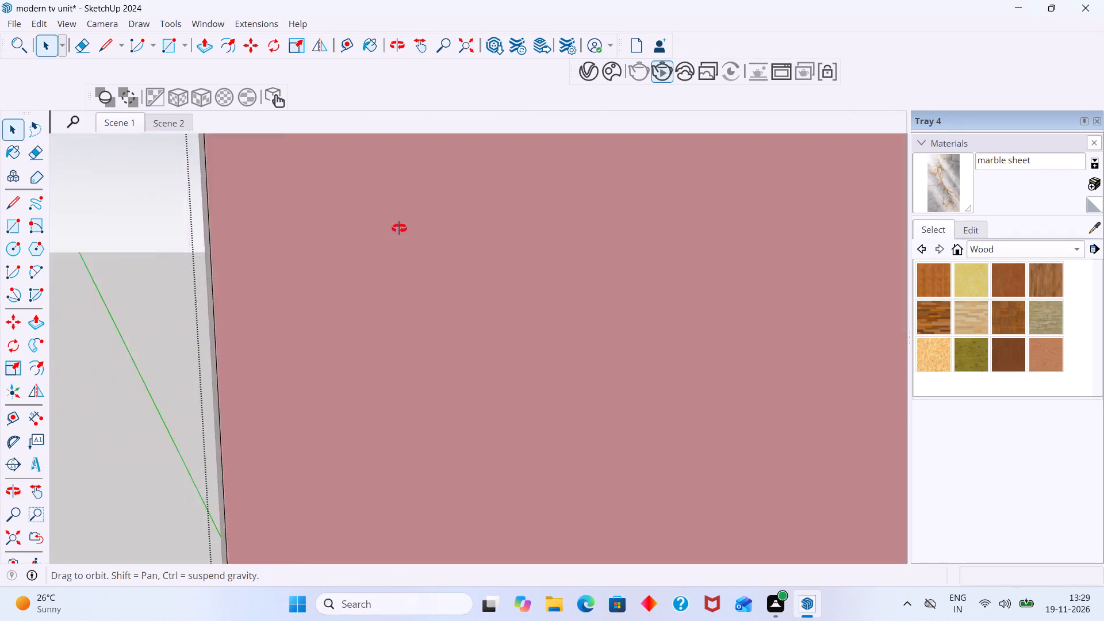
pyautogui.moveTo(399, 228); pyautogui.dragTo(350, 233, button='middle')
pyautogui.scroll(-3, 536, 178)
pyautogui.click(18, 535)
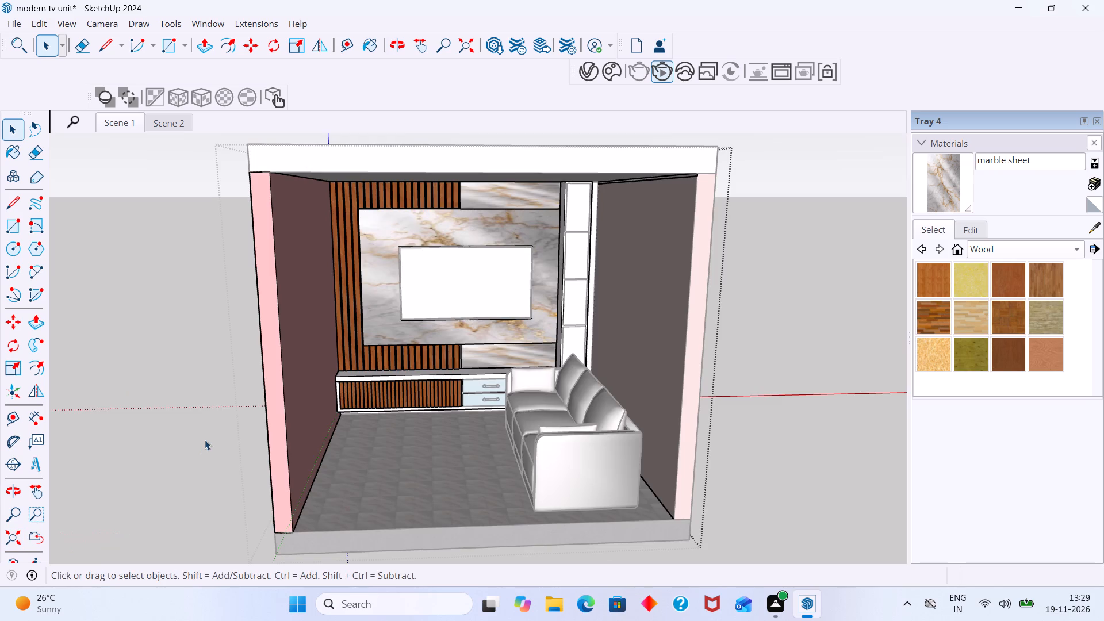
# Examine the thickened marble panel above the TV panel and its edge beside the slats up close and within the room.
pyautogui.keyDown('shift'); pyautogui.moveTo(469, 256); pyautogui.dragTo(349, 379, button='middle'); pyautogui.keyUp('shift')
pyautogui.scroll(8, 363, 356)
pyautogui.moveTo(340, 409); pyautogui.dragTo(371, 299, button='middle')
pyautogui.scroll(3, 326, 336)
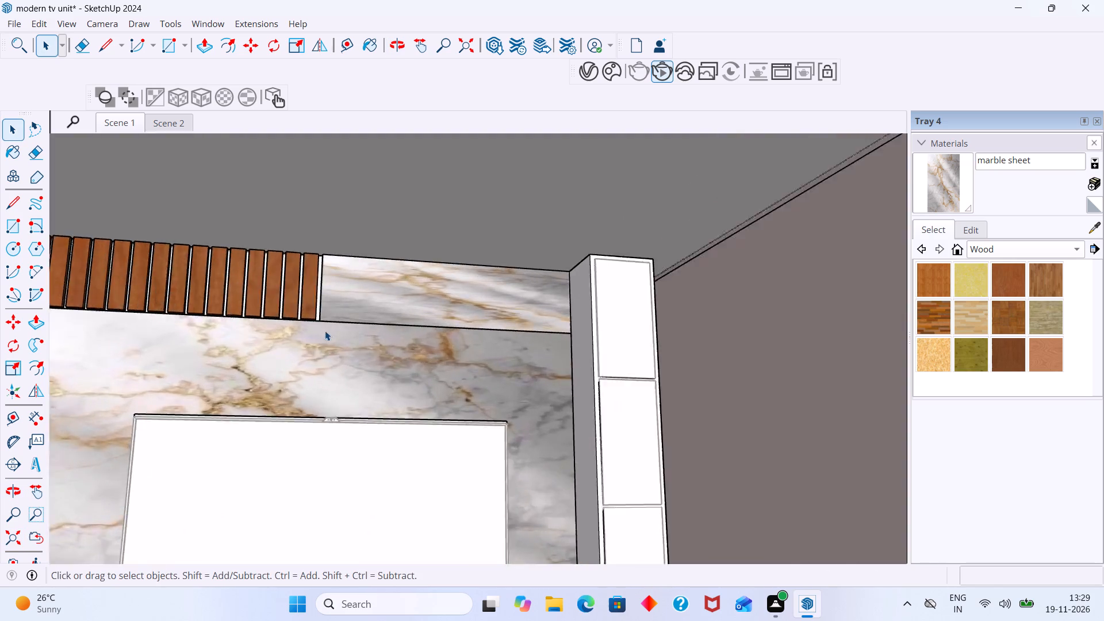
pyautogui.scroll(20, 325, 331)
pyautogui.scroll(5, 325, 331)
pyautogui.moveTo(301, 340); pyautogui.dragTo(381, 428, button='middle')
pyautogui.scroll(4, 332, 376)
pyautogui.scroll(-4, 331, 375)
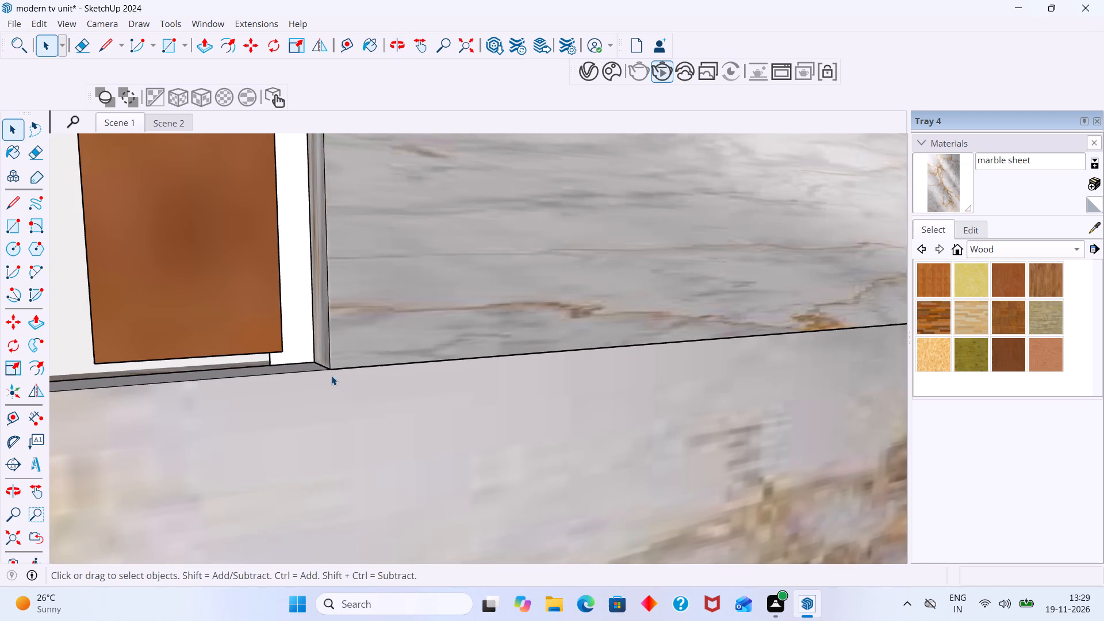
pyautogui.scroll(-20, 331, 375)
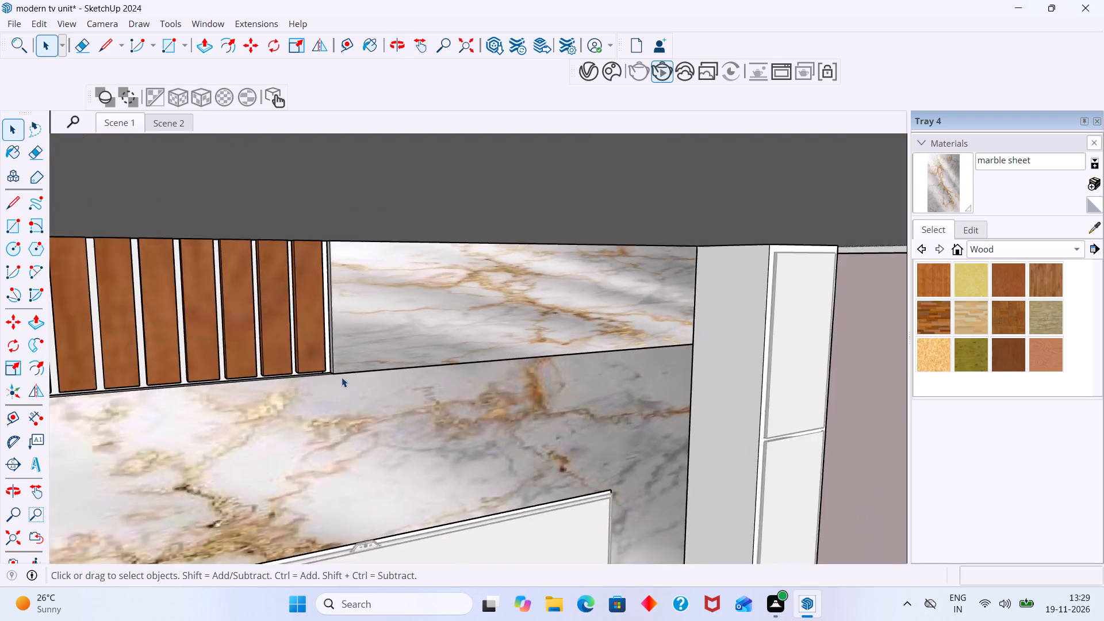
pyautogui.scroll(-7, 342, 377)
pyautogui.click(13, 535)
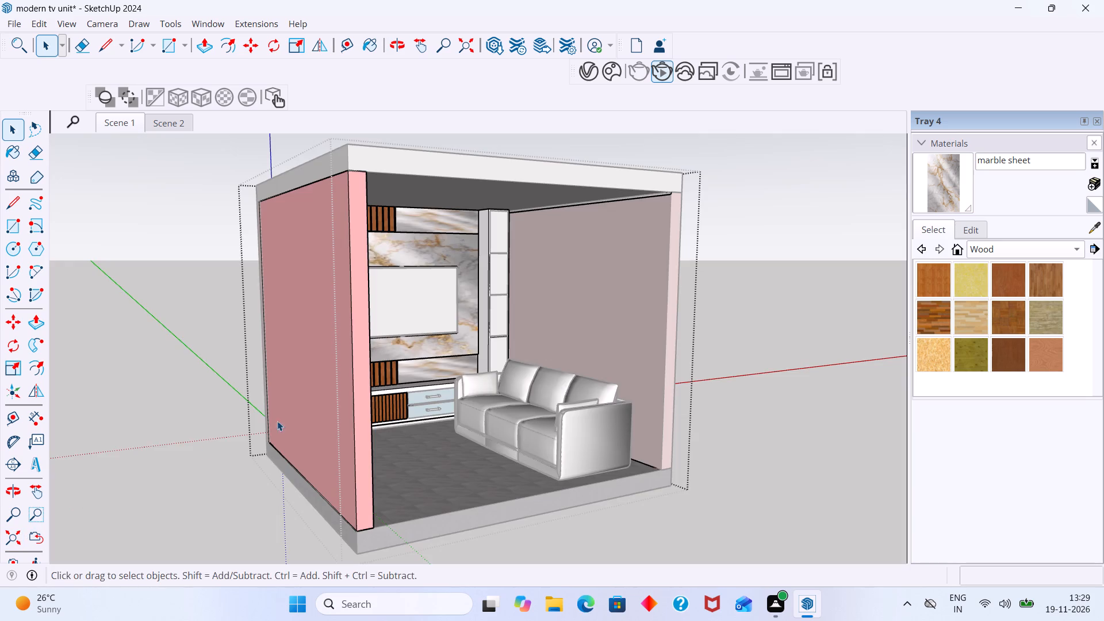
# Examine the marble panel below the TV panel and its edge beside the slats from close up and further back.
pyautogui.moveTo(338, 416); pyautogui.dragTo(258, 436, button='middle')
pyautogui.scroll(20, 373, 388)
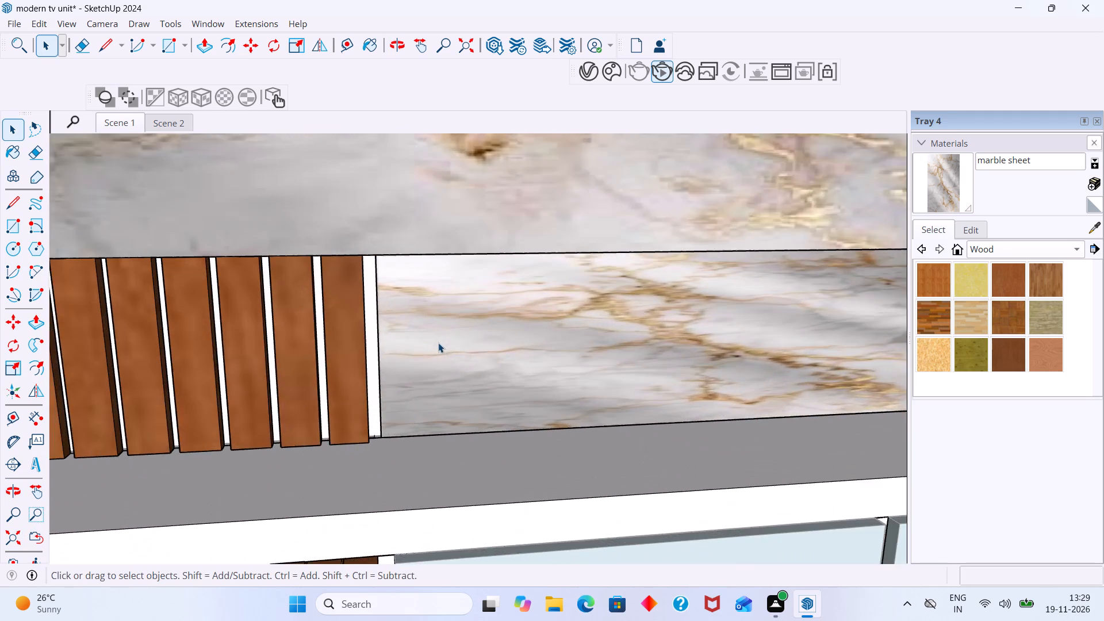
pyautogui.scroll(6, 401, 346)
pyautogui.moveTo(381, 386); pyautogui.dragTo(455, 440, button='middle')
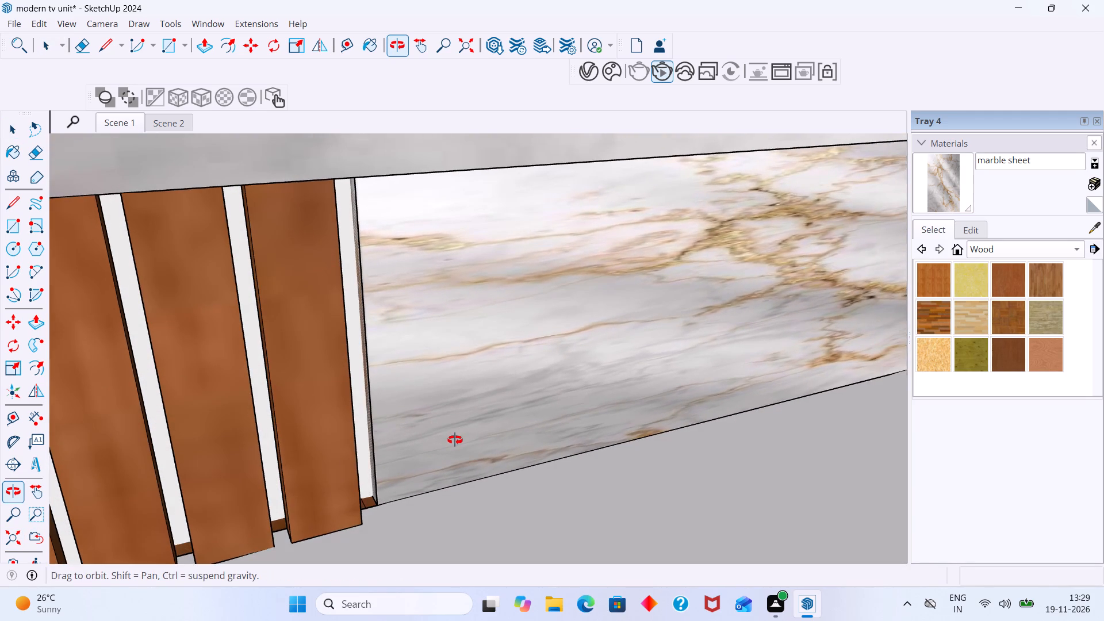
pyautogui.moveTo(455, 440); pyautogui.dragTo(440, 423, button='middle')
pyautogui.scroll(-2, 421, 396)
pyautogui.moveTo(405, 342); pyautogui.dragTo(404, 323, button='middle')
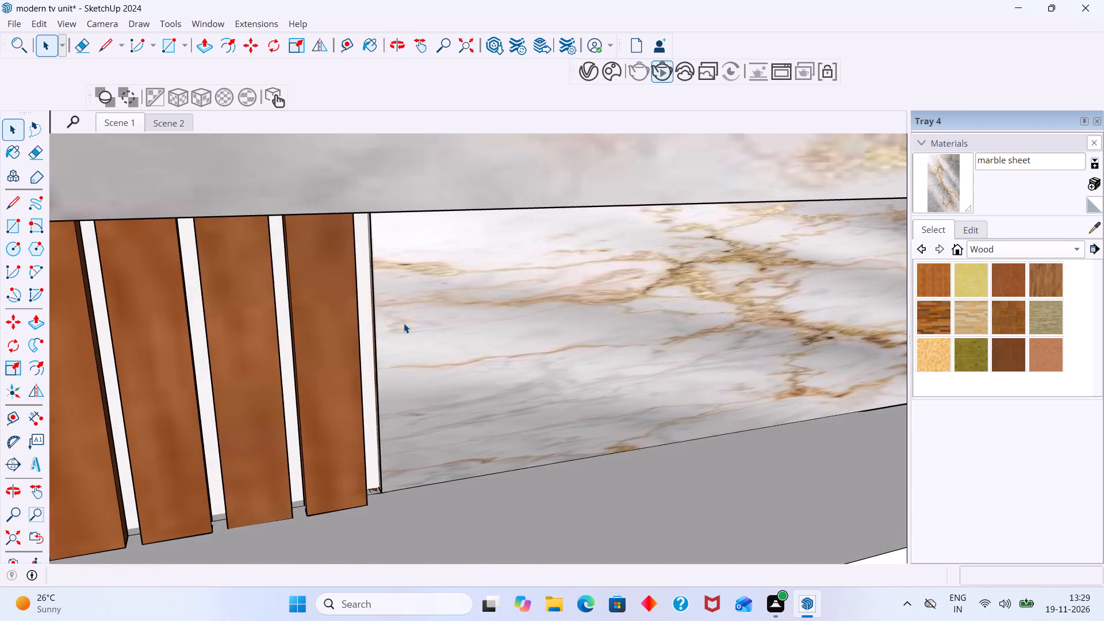
pyautogui.scroll(-10, 404, 323)
pyautogui.moveTo(606, 318); pyautogui.dragTo(560, 292, button='middle')
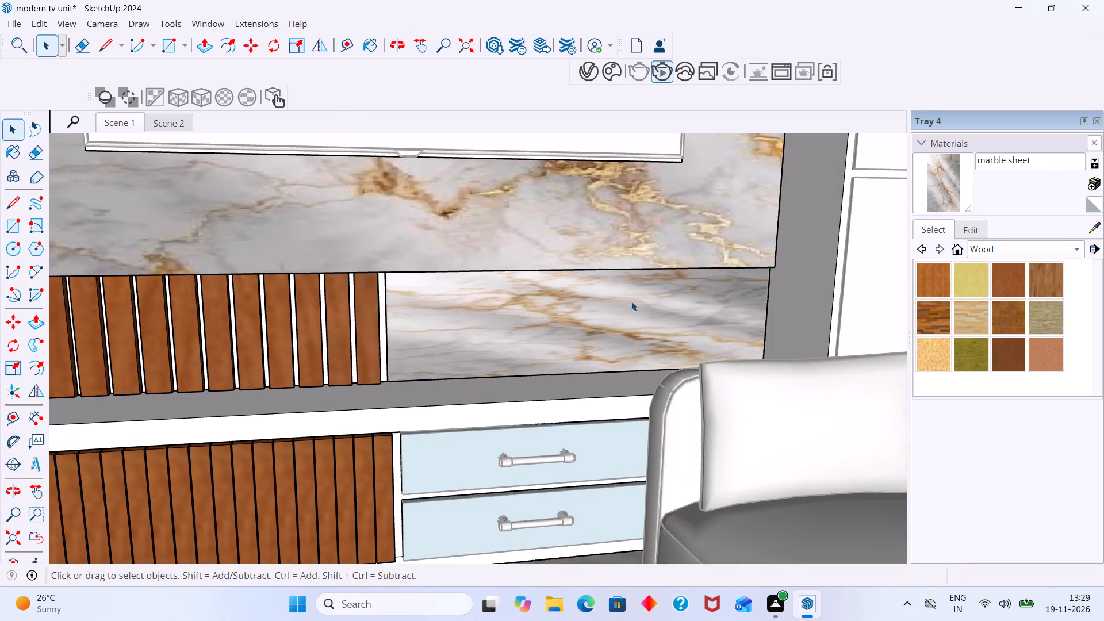
pyautogui.moveTo(635, 300); pyautogui.dragTo(627, 277, button='middle')
# Push/Pull the front face of the marble panel below the TV panel outward by 1.8 cm, to the TV panel's lower corner.
pyautogui.scroll(14, 706, 299)
pyautogui.moveTo(823, 283); pyautogui.dragTo(814, 248, button='middle')
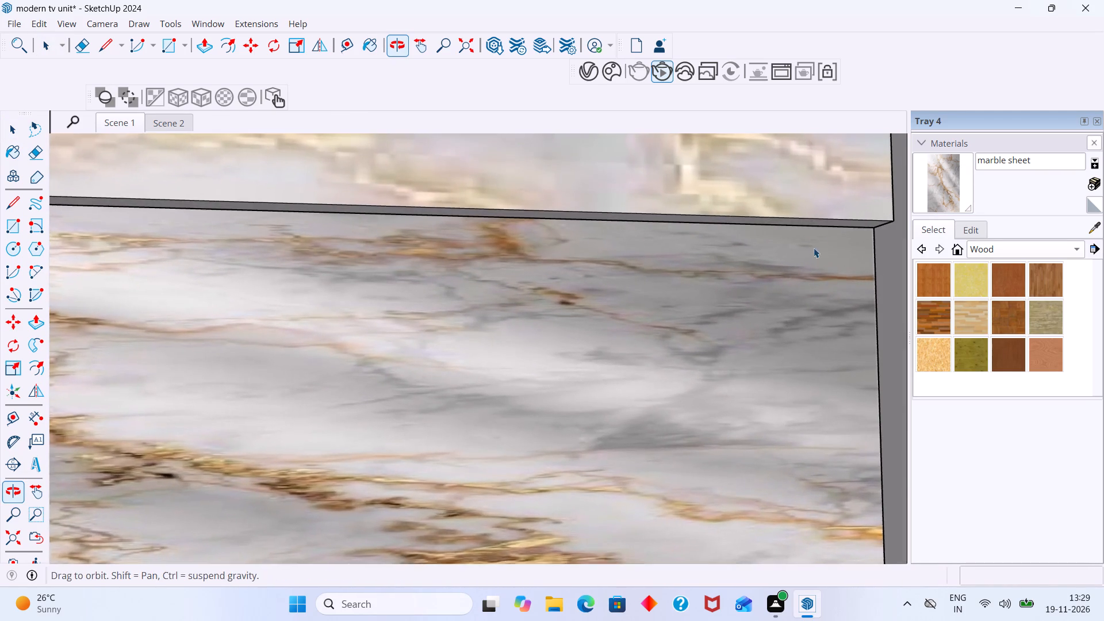
pyautogui.moveTo(814, 248); pyautogui.dragTo(818, 244, button='middle')
pyautogui.scroll(2, 783, 277)
pyautogui.click(783, 277)
pyautogui.click(779, 292)
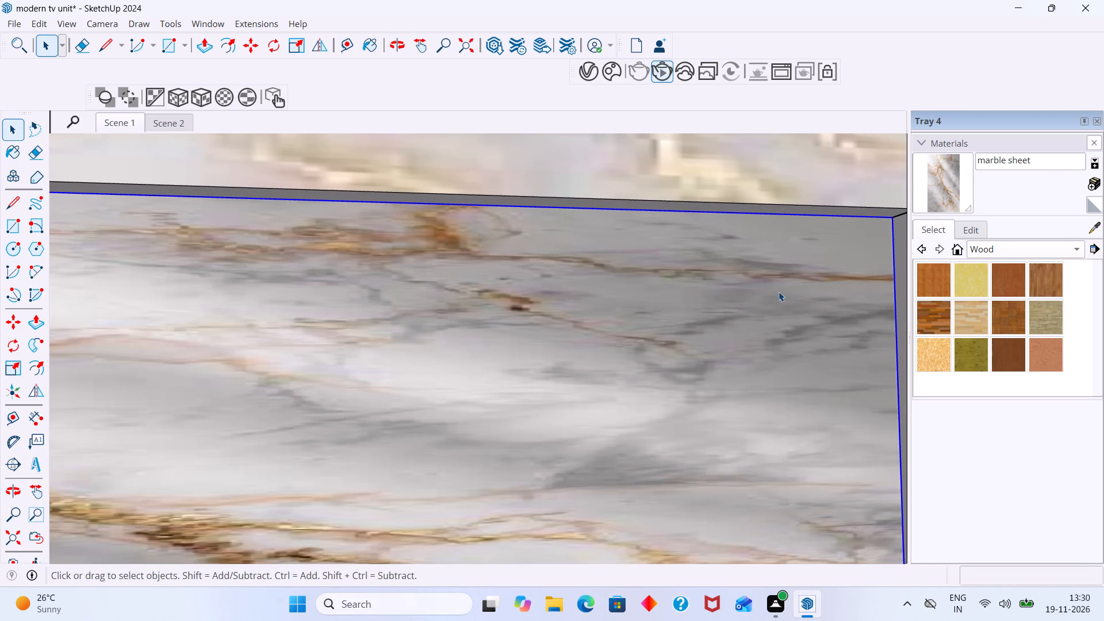
pyautogui.click(779, 292)
pyautogui.doubleClick(779, 292)
pyautogui.click(780, 294)
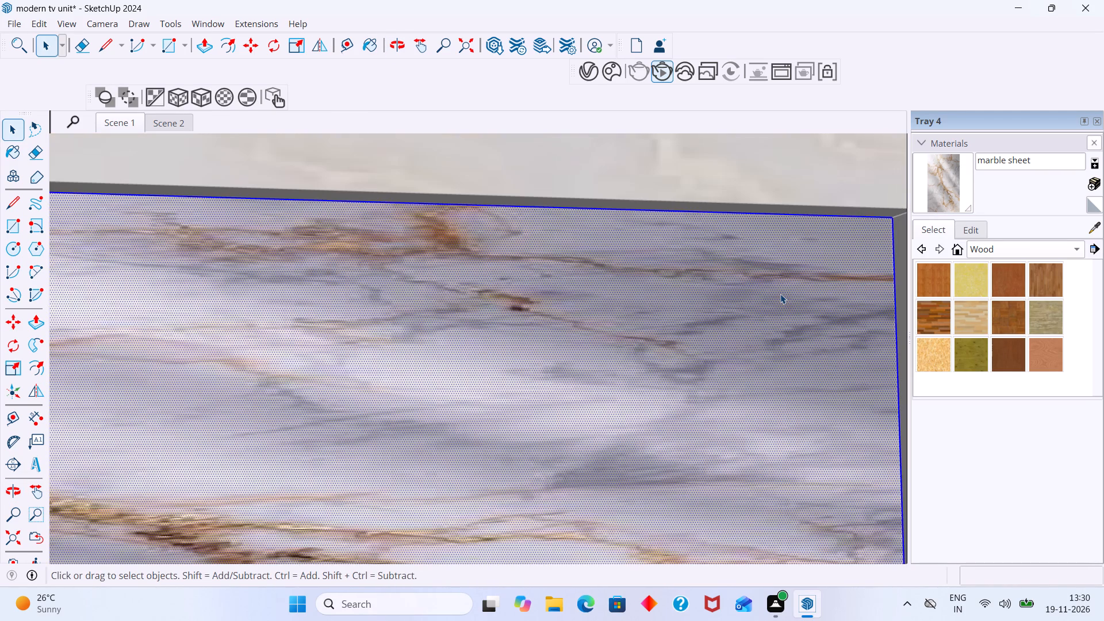
pyautogui.press('p')
pyautogui.click(781, 294)
pyautogui.scroll(-9, 799, 275)
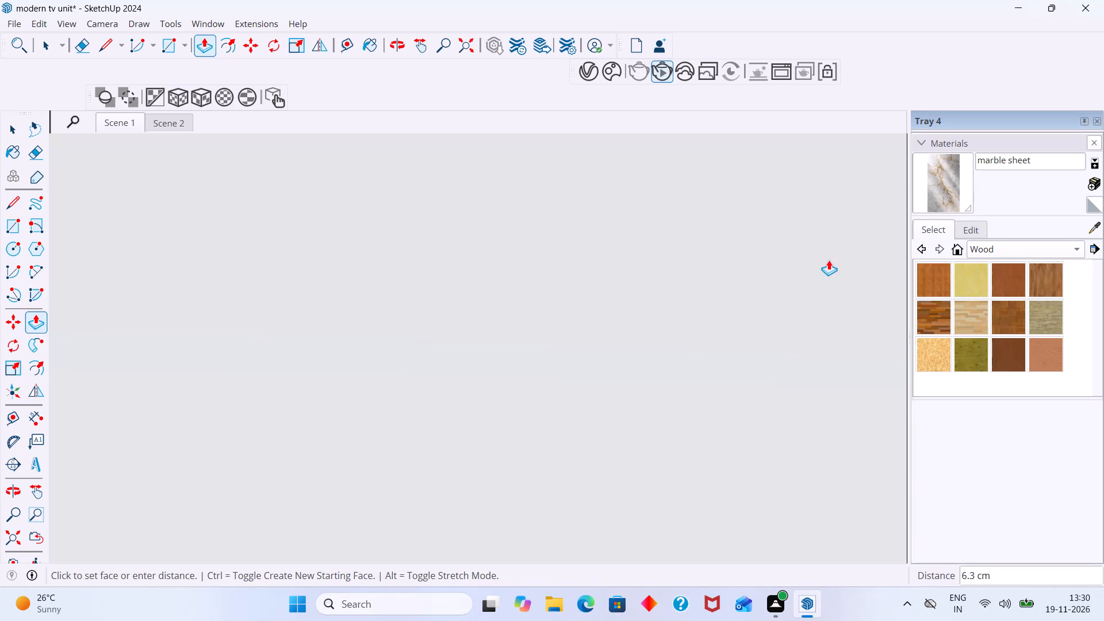
pyautogui.scroll(-10, 830, 259)
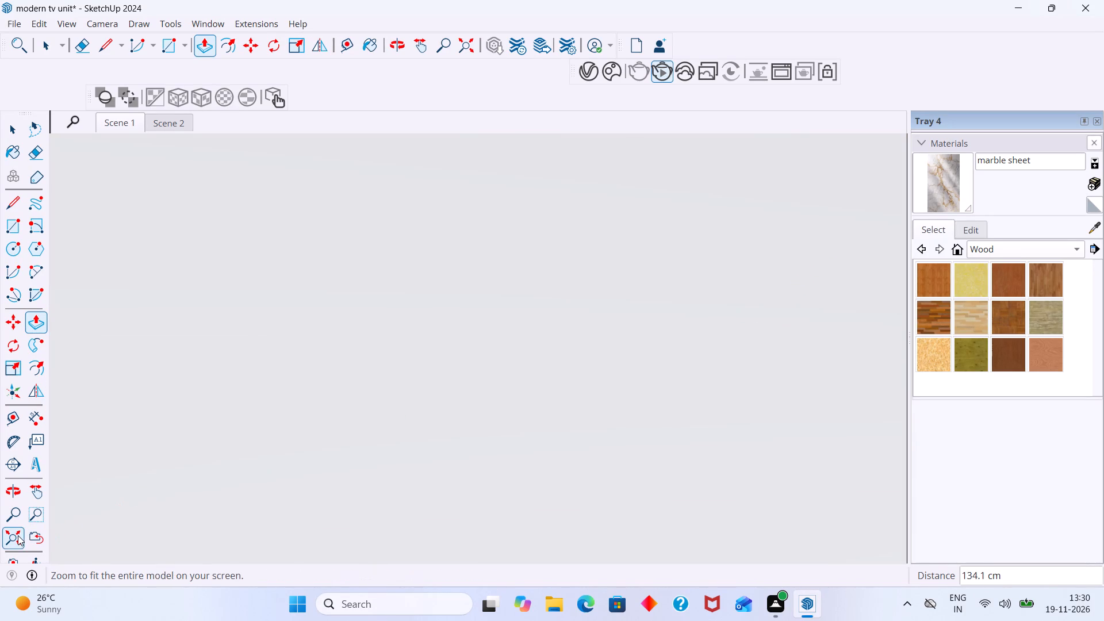
pyautogui.click(18, 535)
pyautogui.scroll(10, 519, 388)
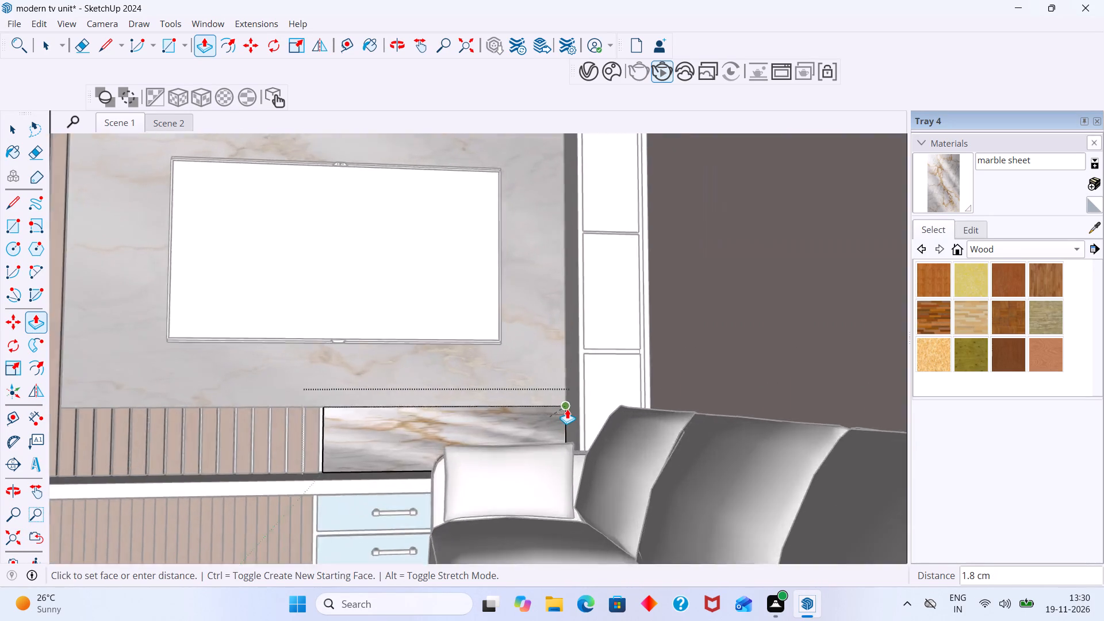
pyautogui.scroll(6, 567, 409)
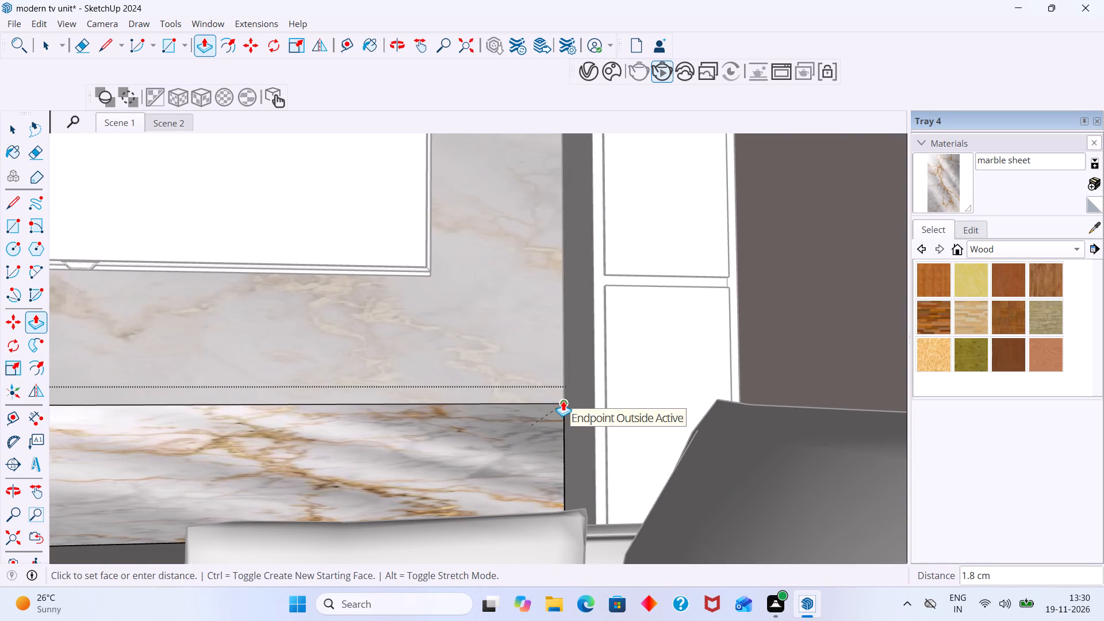
pyautogui.click(563, 401)
pyautogui.press('space')
pyautogui.scroll(-20, 529, 398)
pyautogui.scroll(-2, 529, 398)
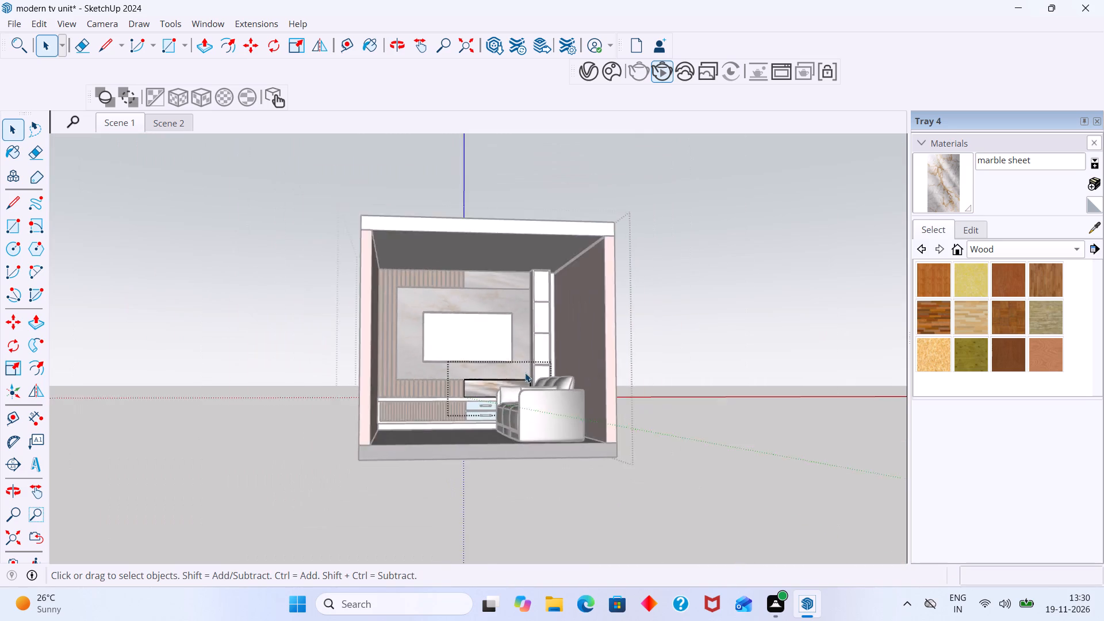
pyautogui.scroll(-4, 525, 373)
pyautogui.click(604, 346)
# Examine the thickened marble panel below the TV panel up close and within the whole room.
pyautogui.moveTo(505, 369); pyautogui.dragTo(494, 473, button='middle')
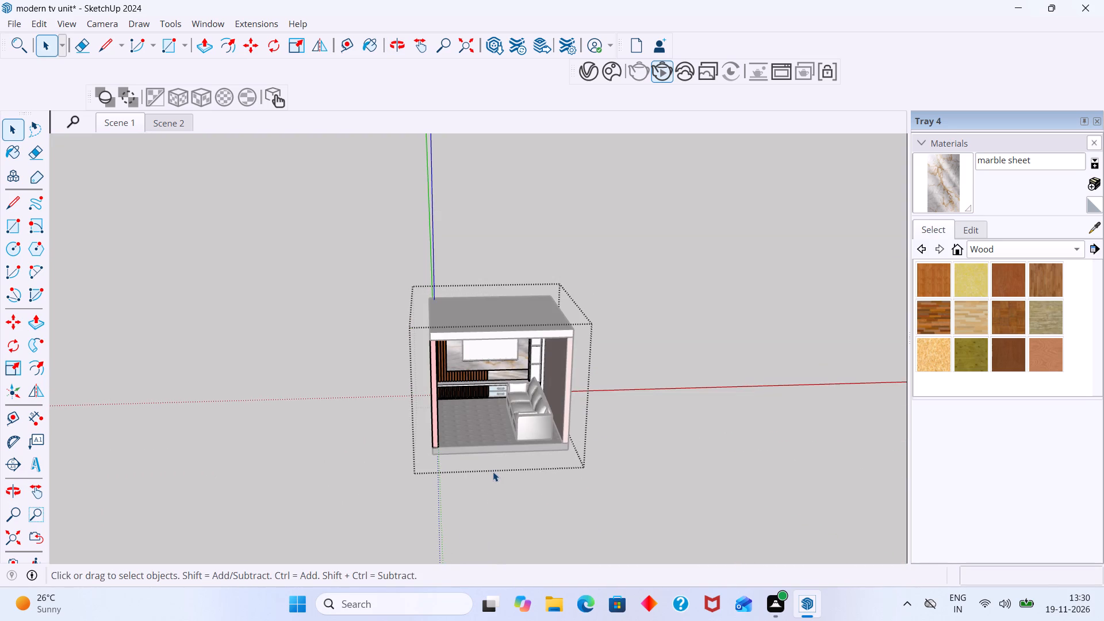
pyautogui.scroll(9, 492, 471)
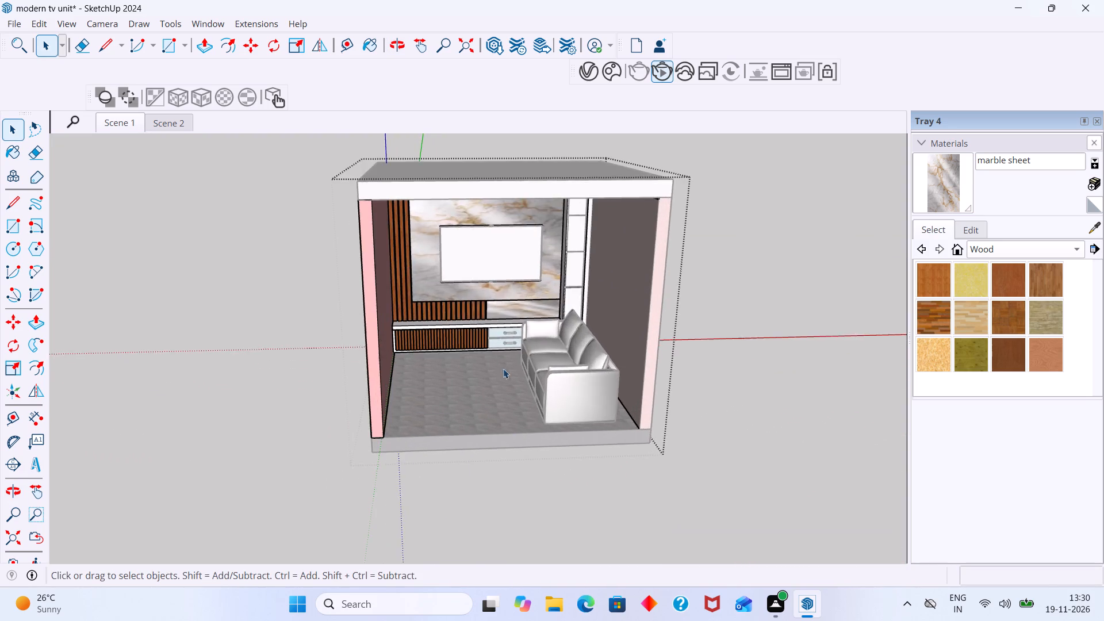
pyautogui.scroll(15, 503, 369)
pyautogui.moveTo(468, 309); pyautogui.dragTo(592, 225, button='middle')
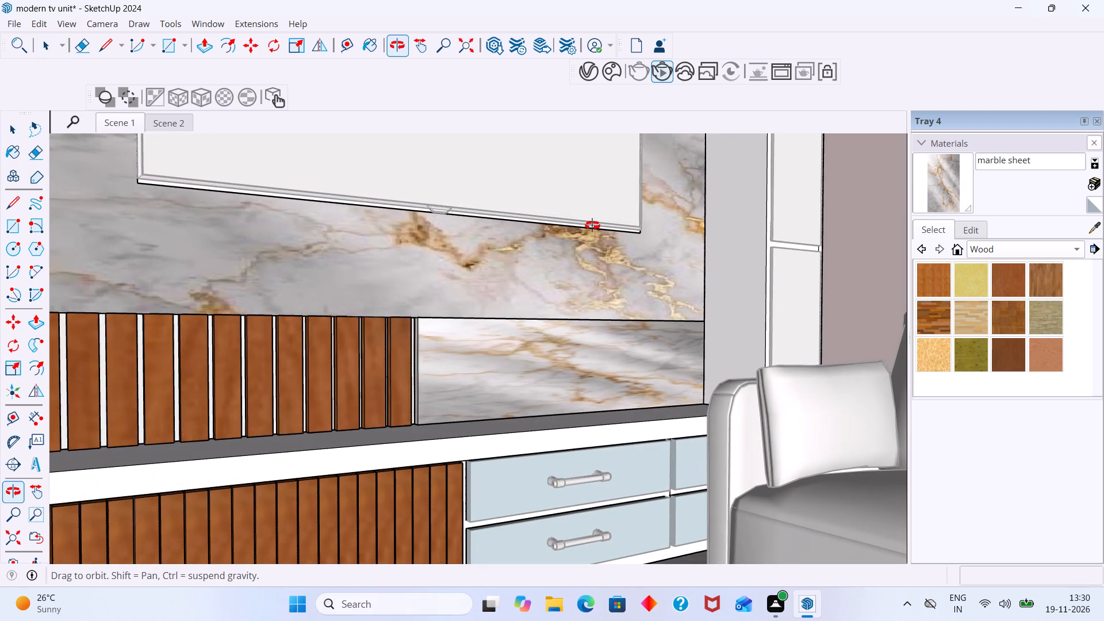
pyautogui.moveTo(592, 225); pyautogui.dragTo(434, 279, button='middle')
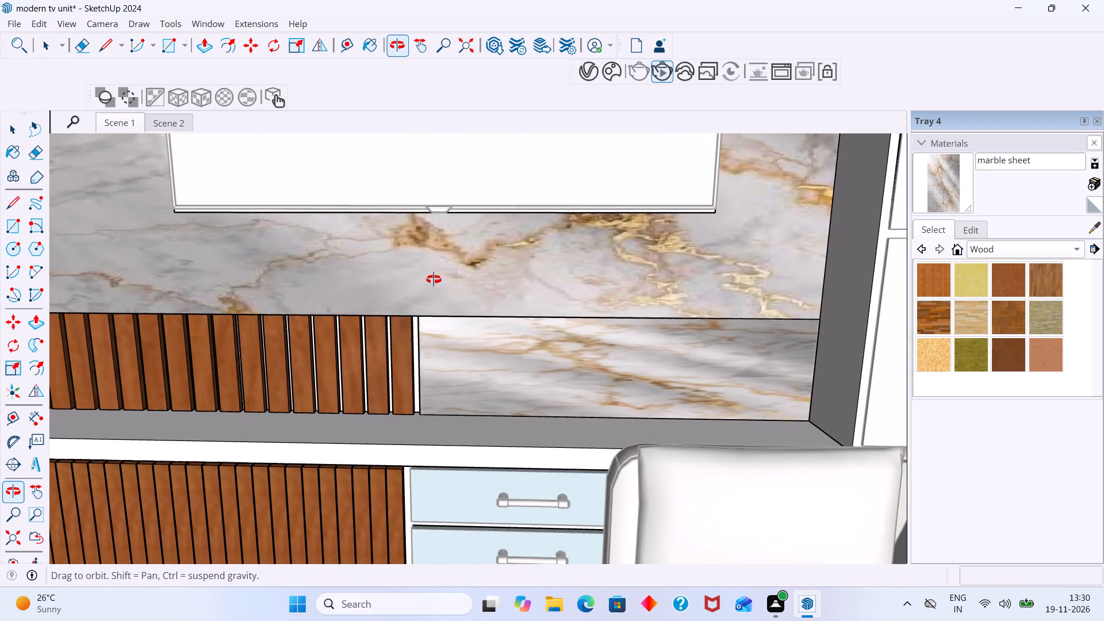
pyautogui.moveTo(434, 279); pyautogui.dragTo(433, 279, button='middle')
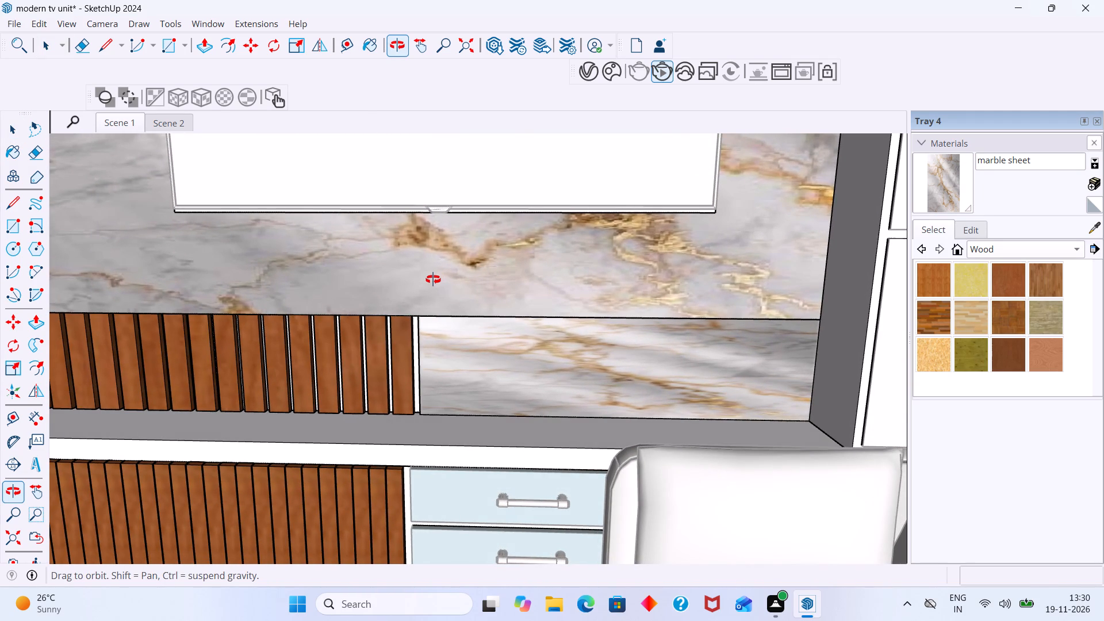
pyautogui.moveTo(433, 279); pyautogui.dragTo(428, 288, button='middle')
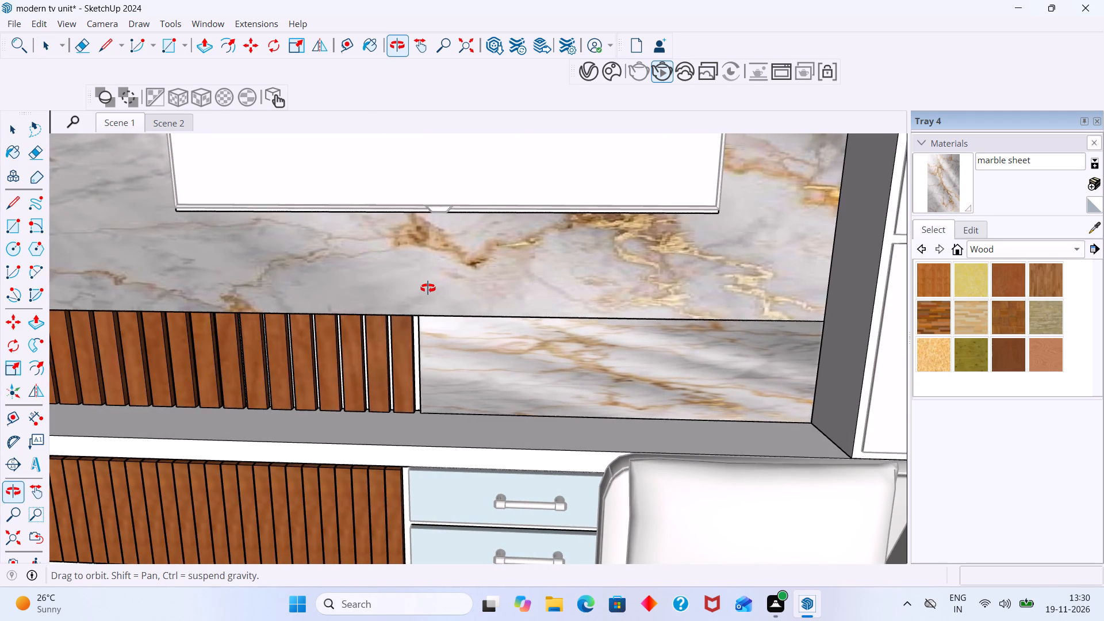
pyautogui.moveTo(428, 288); pyautogui.dragTo(433, 291, button='middle')
pyautogui.scroll(-4, 446, 295)
pyautogui.scroll(-19, 476, 352)
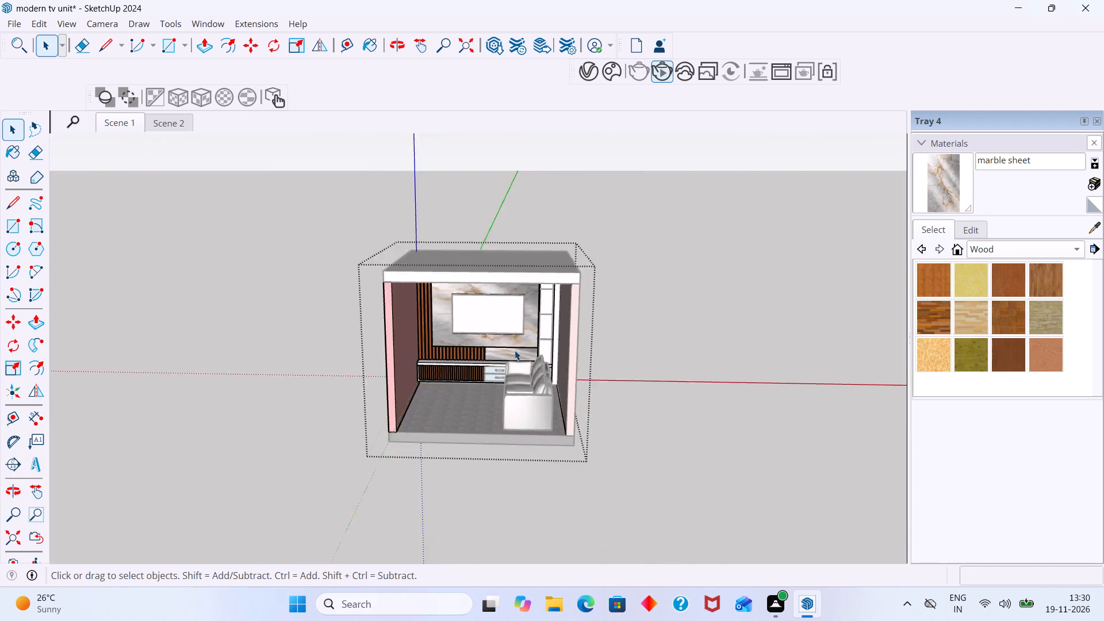
pyautogui.scroll(-2, 515, 350)
pyautogui.click(648, 306)
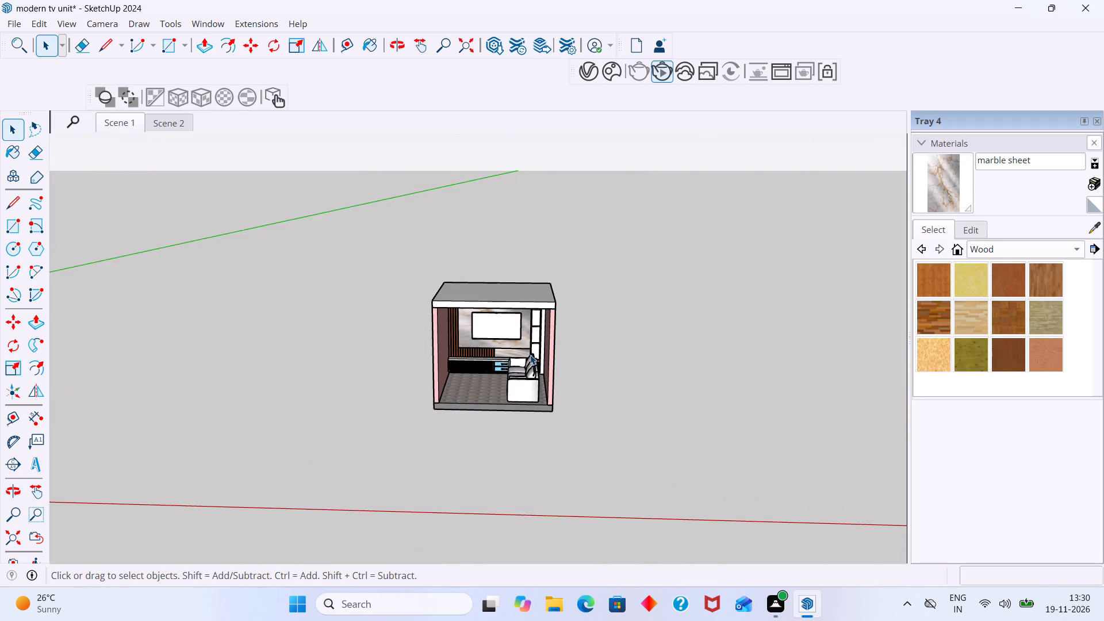
# Paint the front frame face of the tall shelf unit beside the TV panel with the Wood Floor material.
pyautogui.scroll(20, 535, 337)
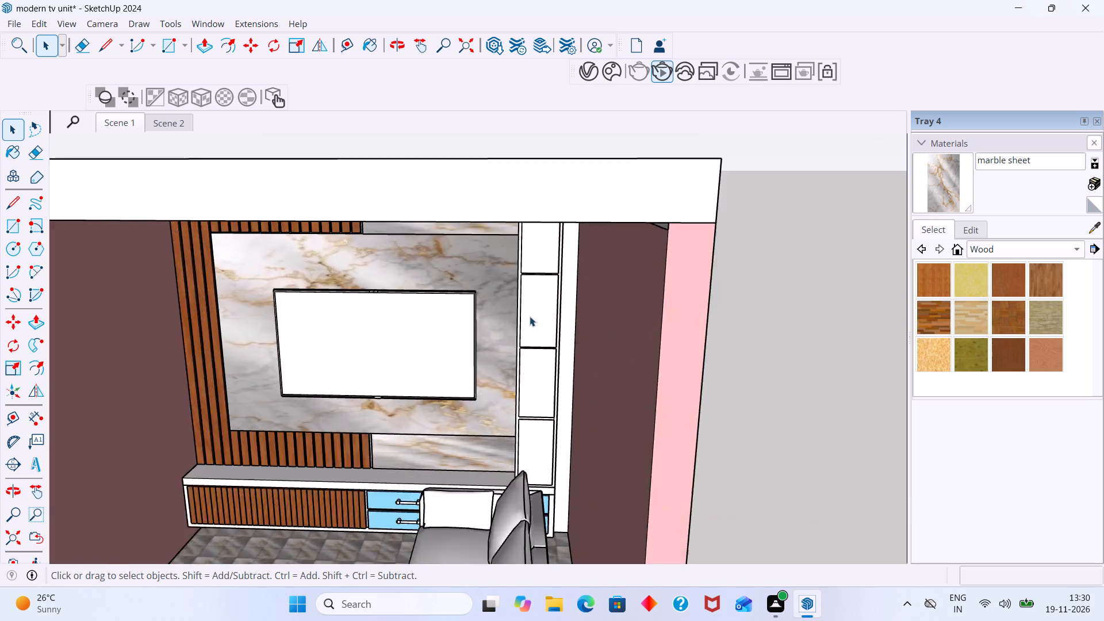
pyautogui.scroll(4, 530, 316)
pyautogui.moveTo(531, 313); pyautogui.dragTo(603, 308, button='middle')
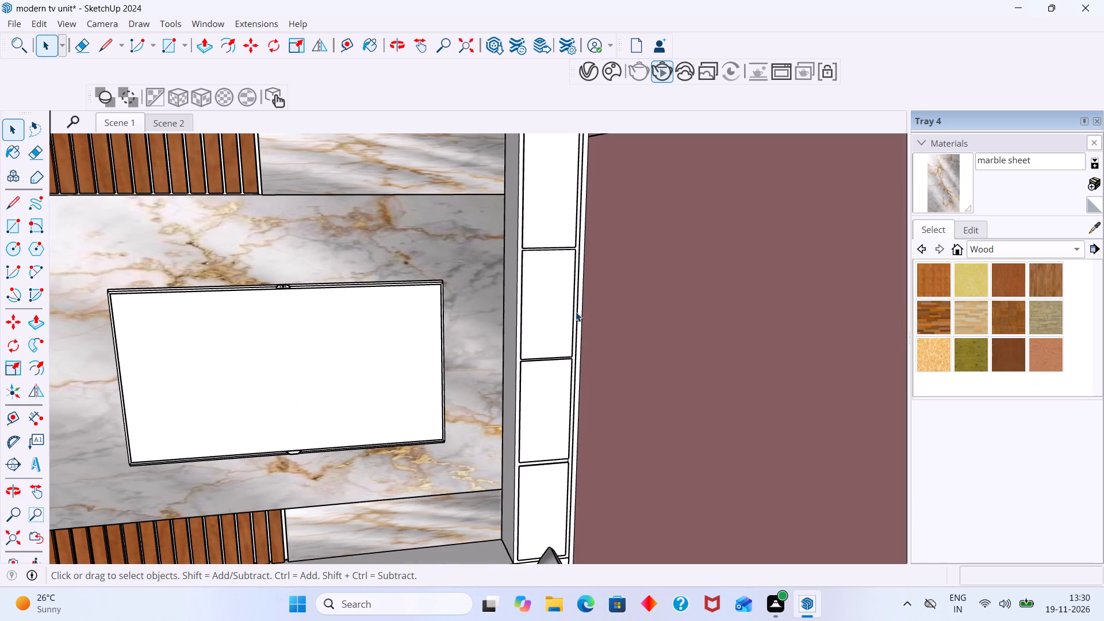
pyautogui.scroll(20, 526, 243)
pyautogui.scroll(3, 526, 243)
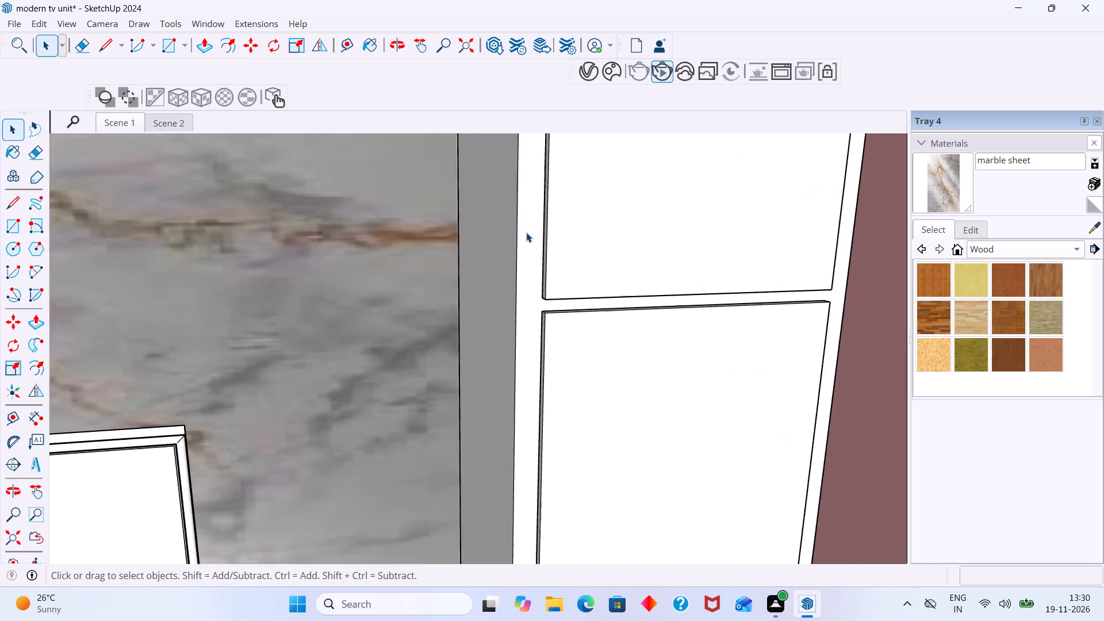
pyautogui.click(530, 233)
pyautogui.doubleClick(530, 233)
pyautogui.click(531, 241)
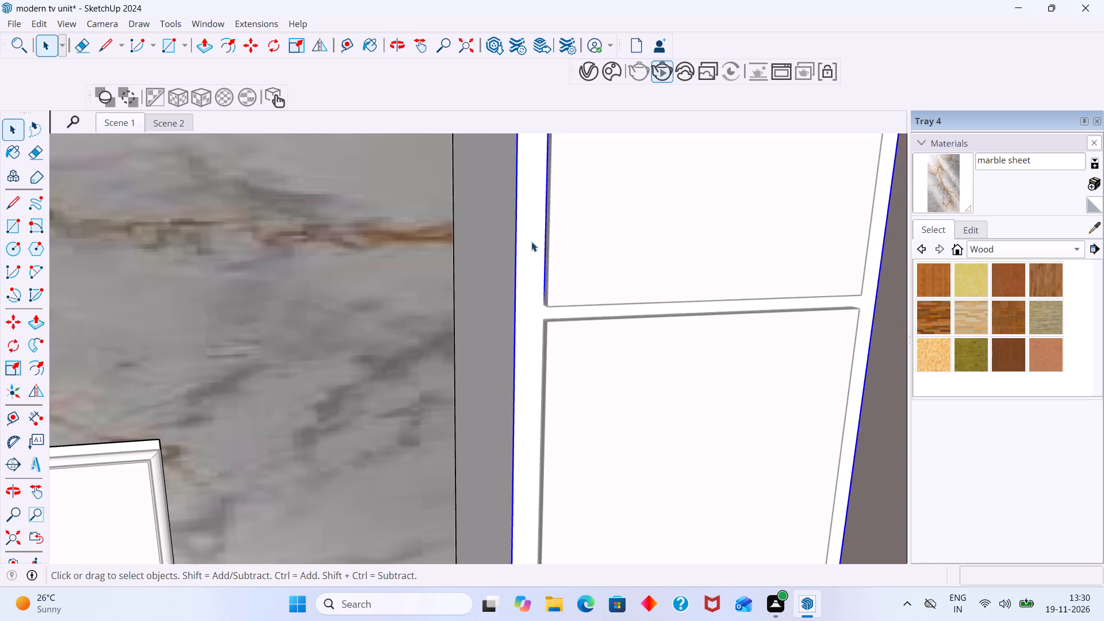
pyautogui.doubleClick(531, 241)
pyautogui.click(522, 251)
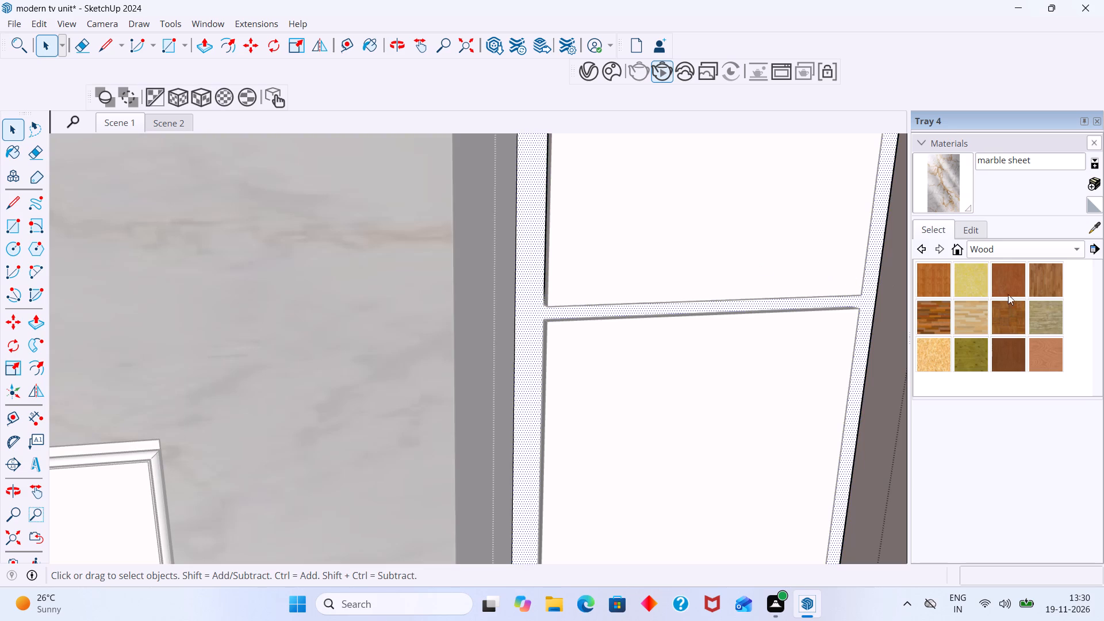
pyautogui.click(1045, 282)
pyautogui.click(527, 343)
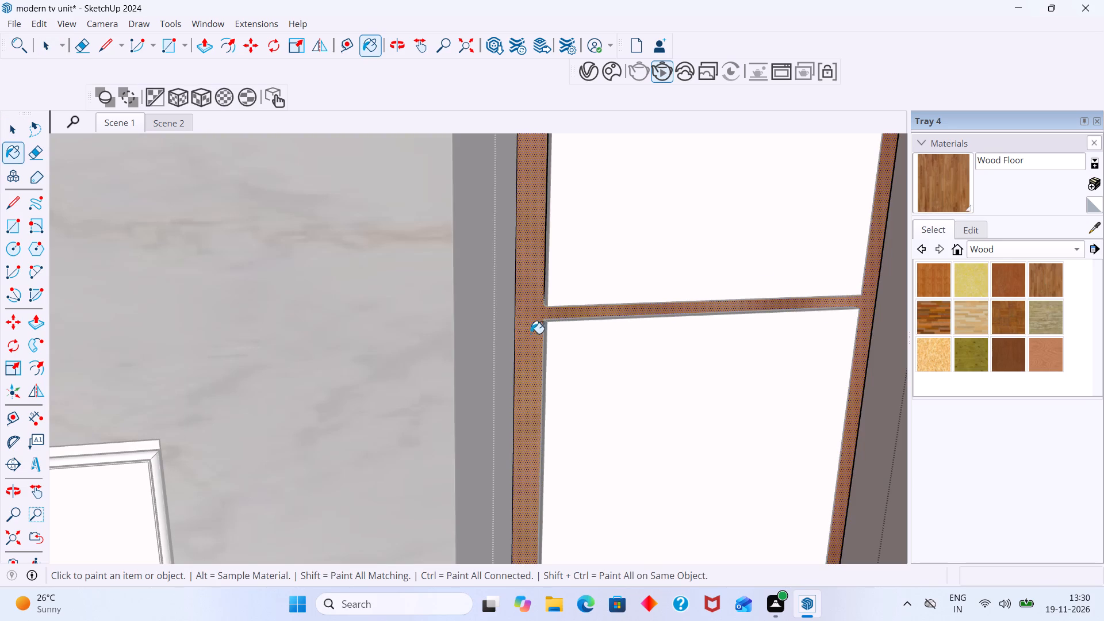
# Paint the tall shelf unit's outer side face next to the TV panel with Wood Floor.
pyautogui.moveTo(555, 320); pyautogui.dragTo(662, 317, button='middle')
pyautogui.scroll(1, 662, 317)
pyautogui.click(531, 326)
pyautogui.scroll(-15, 546, 316)
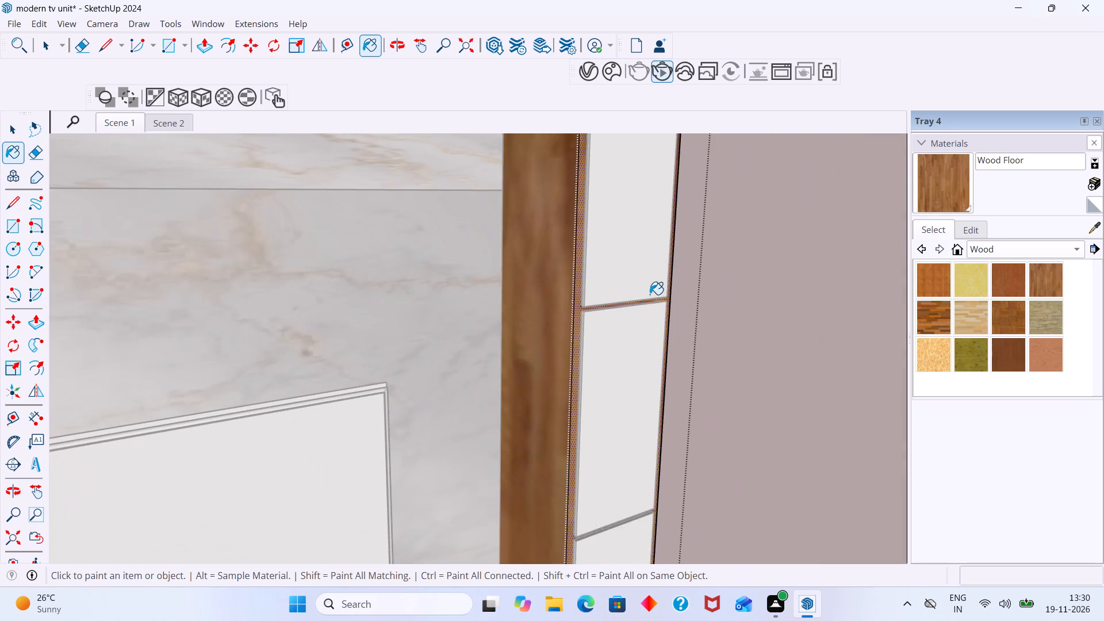
pyautogui.scroll(-13, 650, 294)
# Paint the tall shelf unit's opposite outer side face, away from the TV panel, with Wood Floor.
pyautogui.moveTo(651, 287); pyautogui.dragTo(446, 268, button='middle')
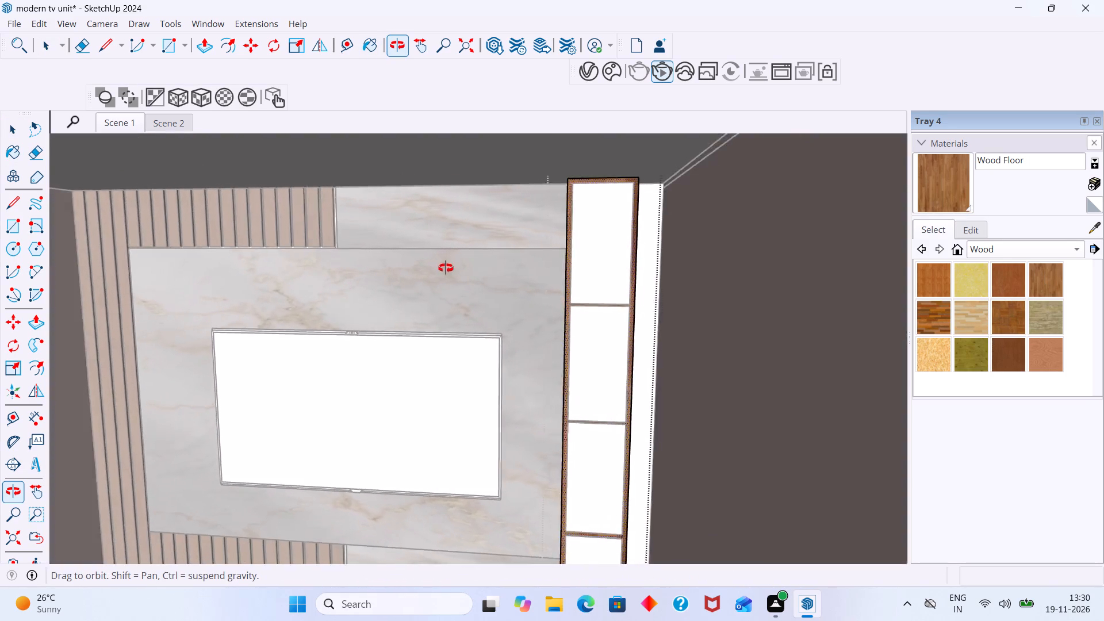
pyautogui.moveTo(446, 268); pyautogui.dragTo(413, 283, button='middle')
pyautogui.moveTo(562, 262); pyautogui.dragTo(660, 267, button='middle')
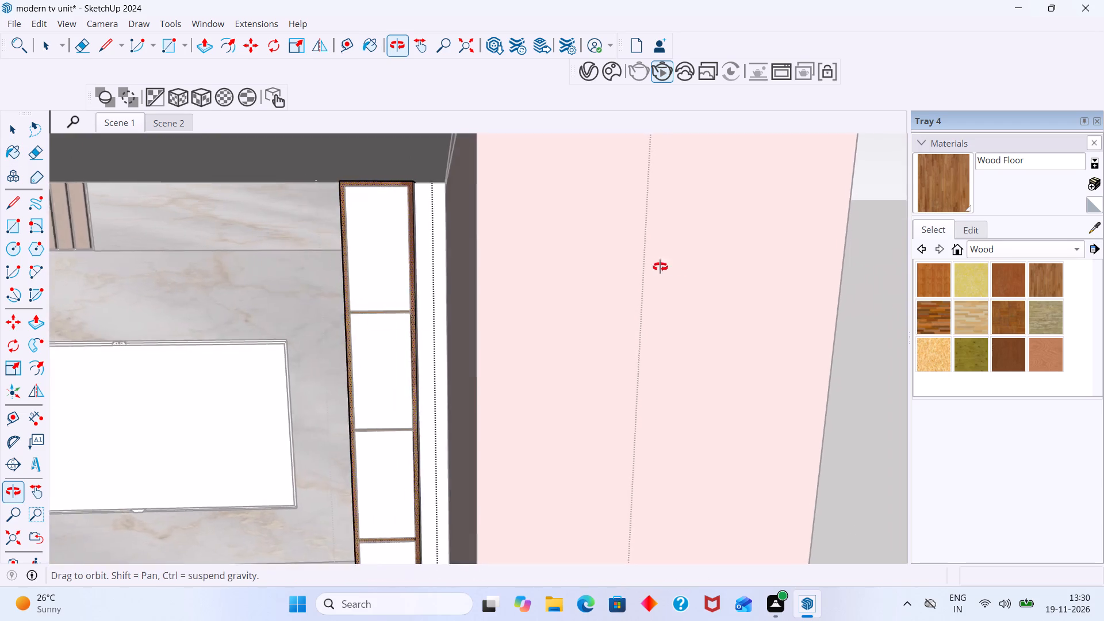
pyautogui.moveTo(660, 267); pyautogui.dragTo(653, 281, button='middle')
pyautogui.scroll(13, 367, 274)
pyautogui.moveTo(342, 280); pyautogui.dragTo(290, 293, button='middle')
pyautogui.moveTo(300, 290); pyautogui.dragTo(340, 279, button='middle')
pyautogui.scroll(-12, 340, 279)
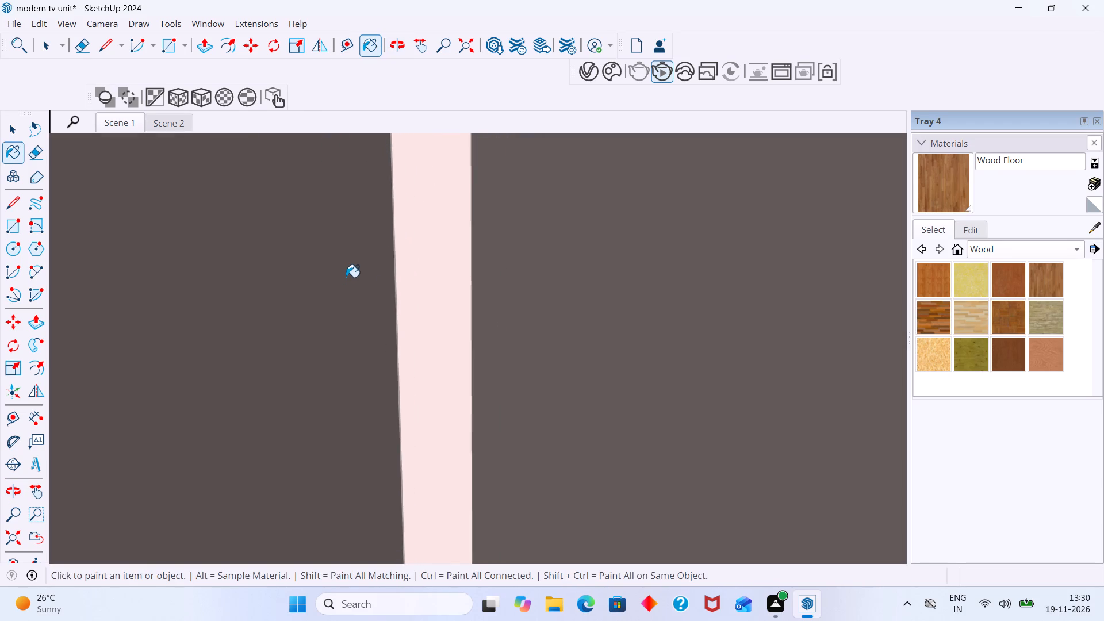
pyautogui.scroll(-20, 346, 277)
pyautogui.scroll(-14, 346, 277)
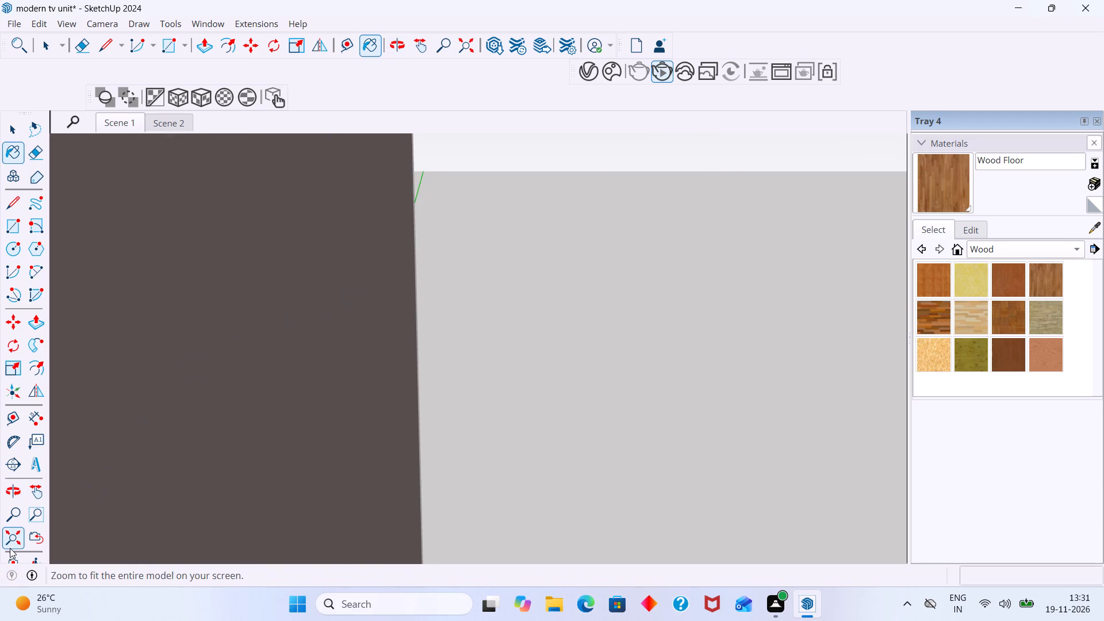
pyautogui.click(11, 546)
pyautogui.scroll(11, 589, 280)
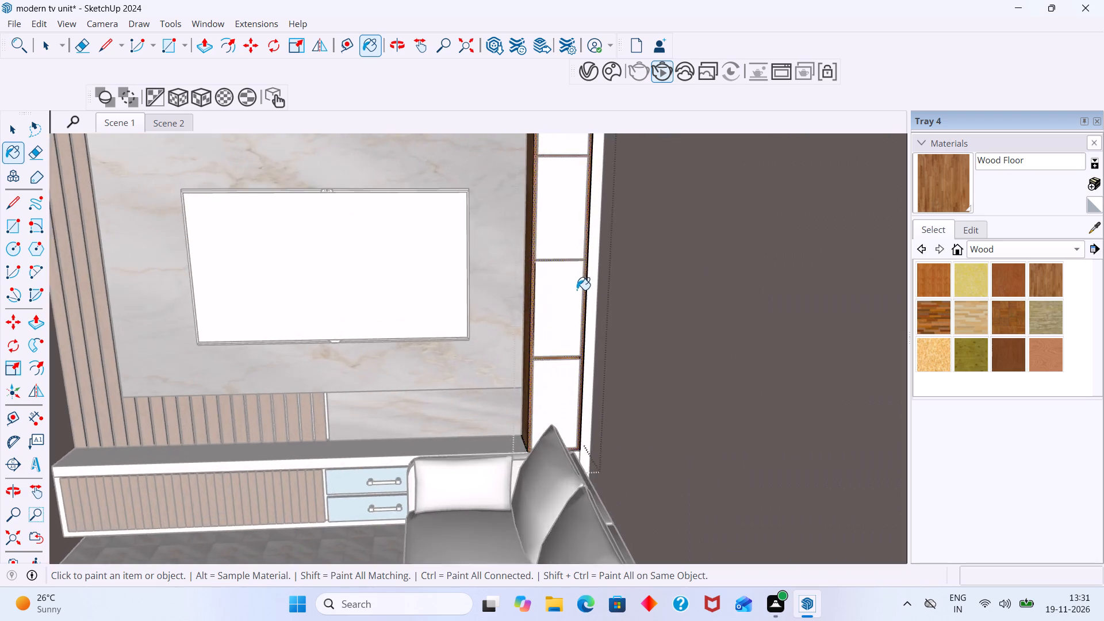
pyautogui.scroll(4, 577, 290)
pyautogui.moveTo(597, 284); pyautogui.dragTo(566, 280, button='middle')
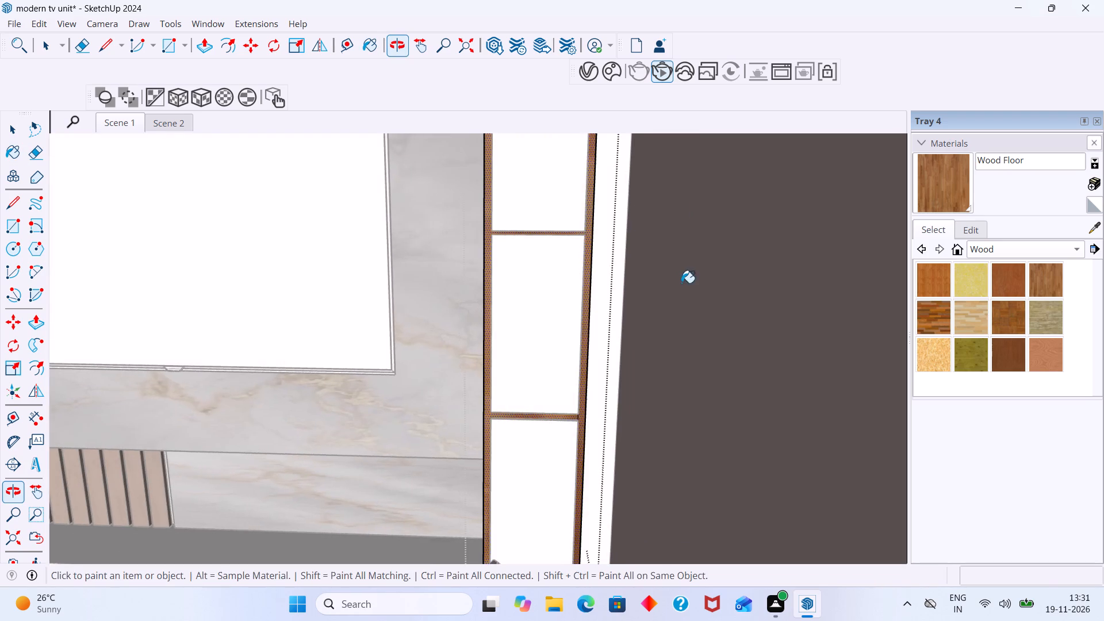
pyautogui.scroll(9, 618, 291)
pyautogui.moveTo(576, 286); pyautogui.dragTo(524, 302, button='middle')
pyautogui.scroll(6, 574, 296)
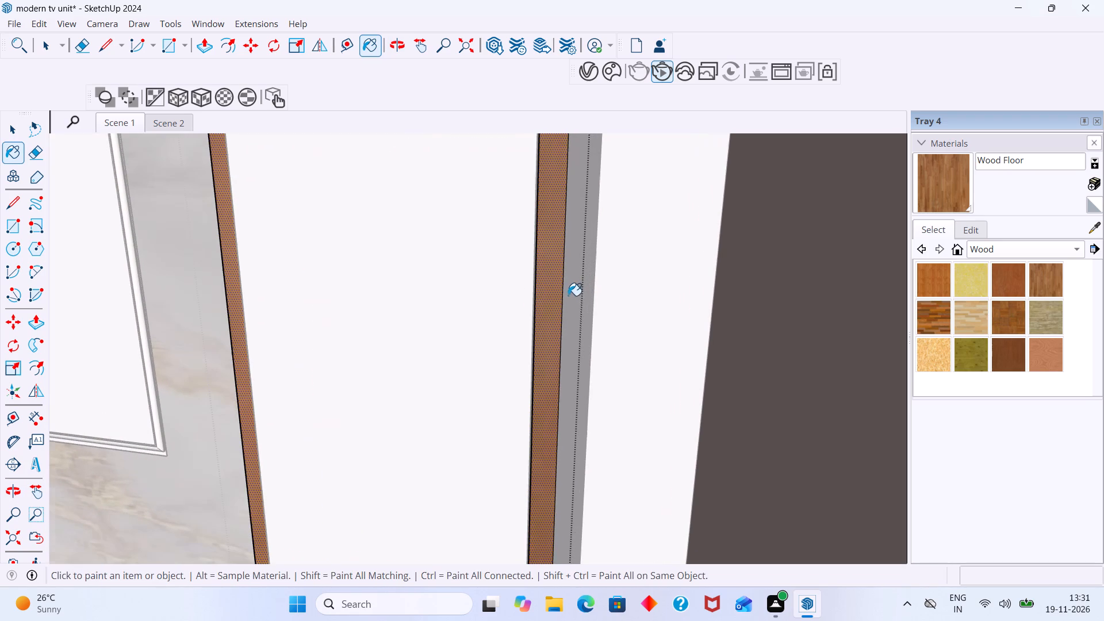
pyautogui.click(568, 296)
pyautogui.scroll(-17, 561, 293)
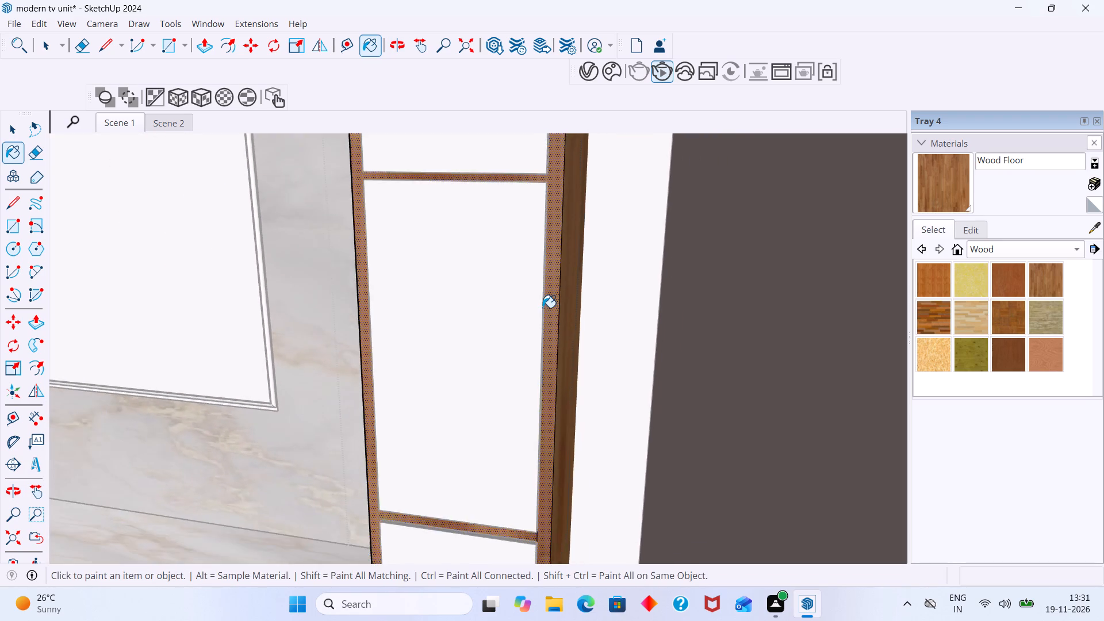
# Leave the shelf unit's group and examine the Wood Floor finish within the whole room.
pyautogui.scroll(-6, 542, 308)
pyautogui.scroll(-3, 459, 321)
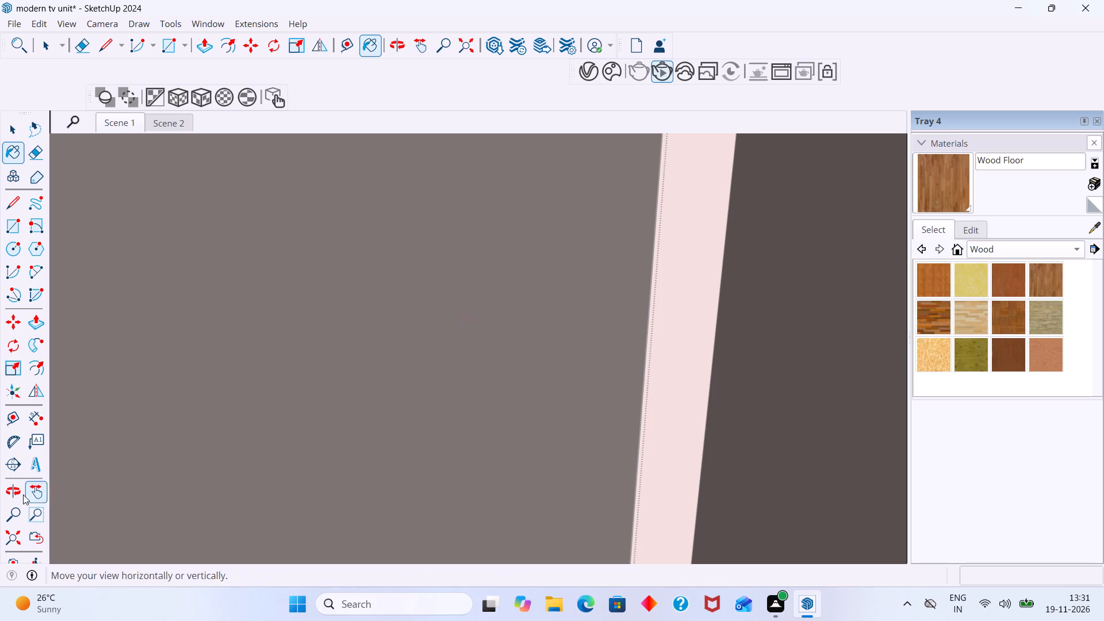
pyautogui.click(15, 536)
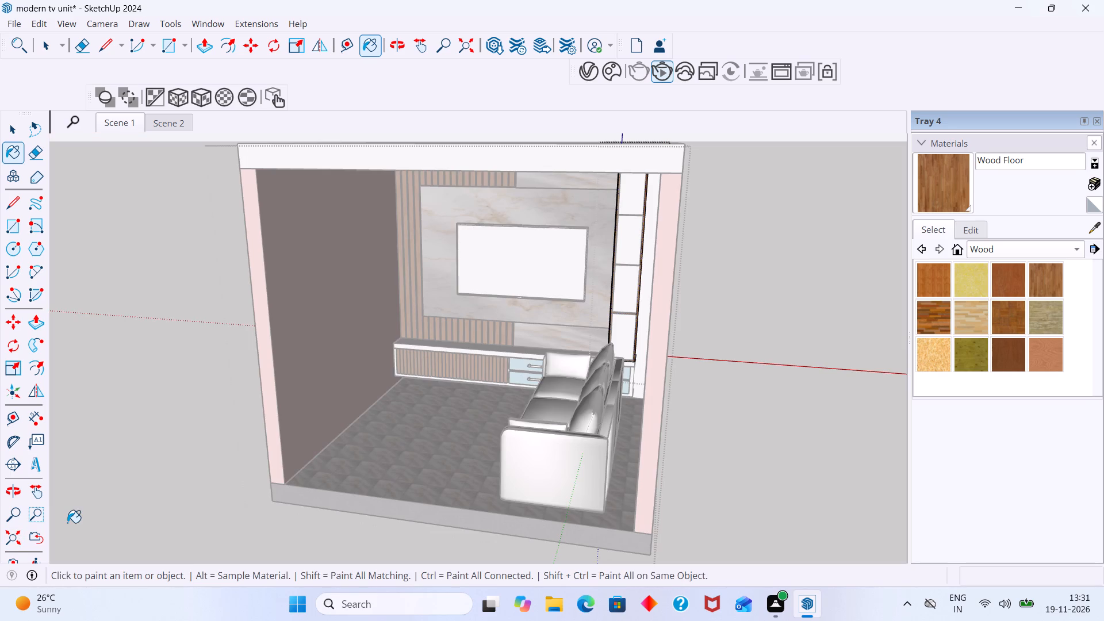
pyautogui.press('space')
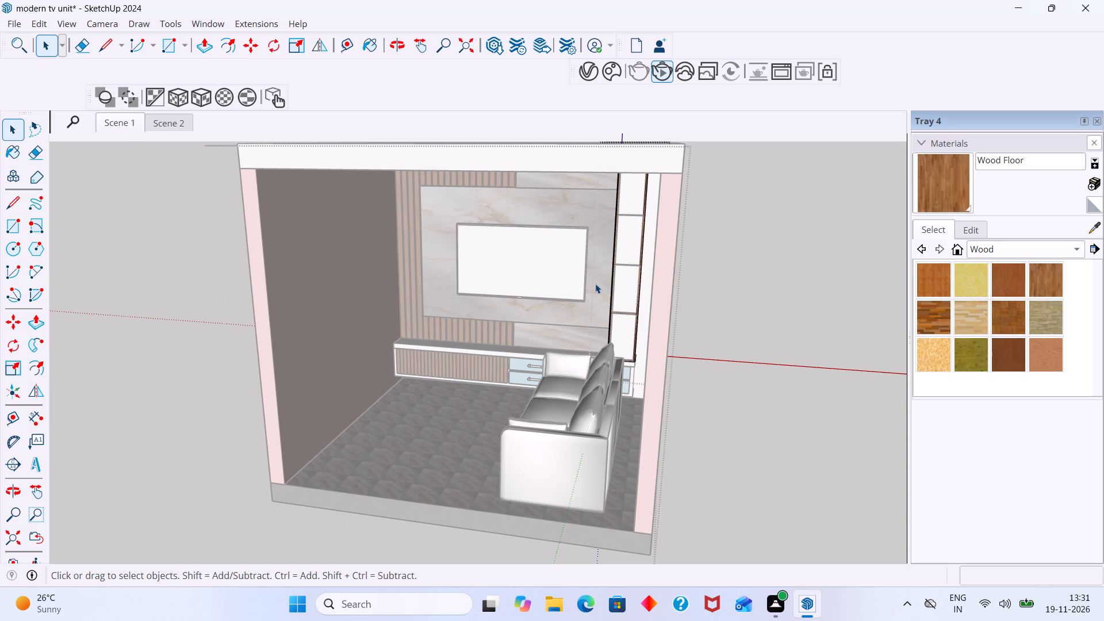
pyautogui.scroll(-3, 596, 286)
pyautogui.click(739, 268)
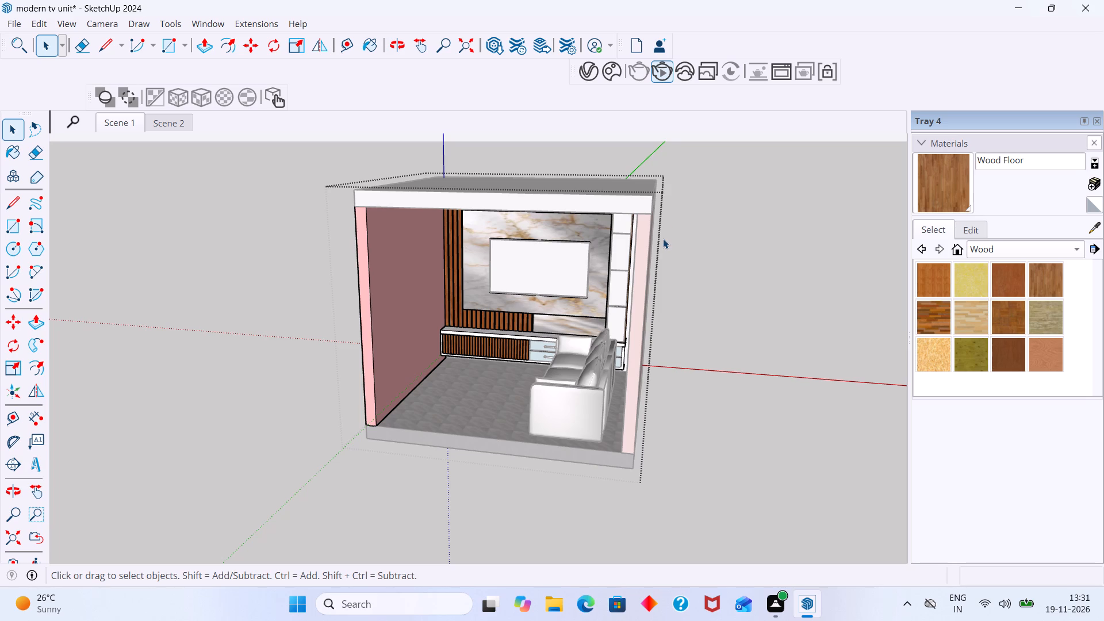
pyautogui.moveTo(747, 315); pyautogui.dragTo(815, 317, button='middle')
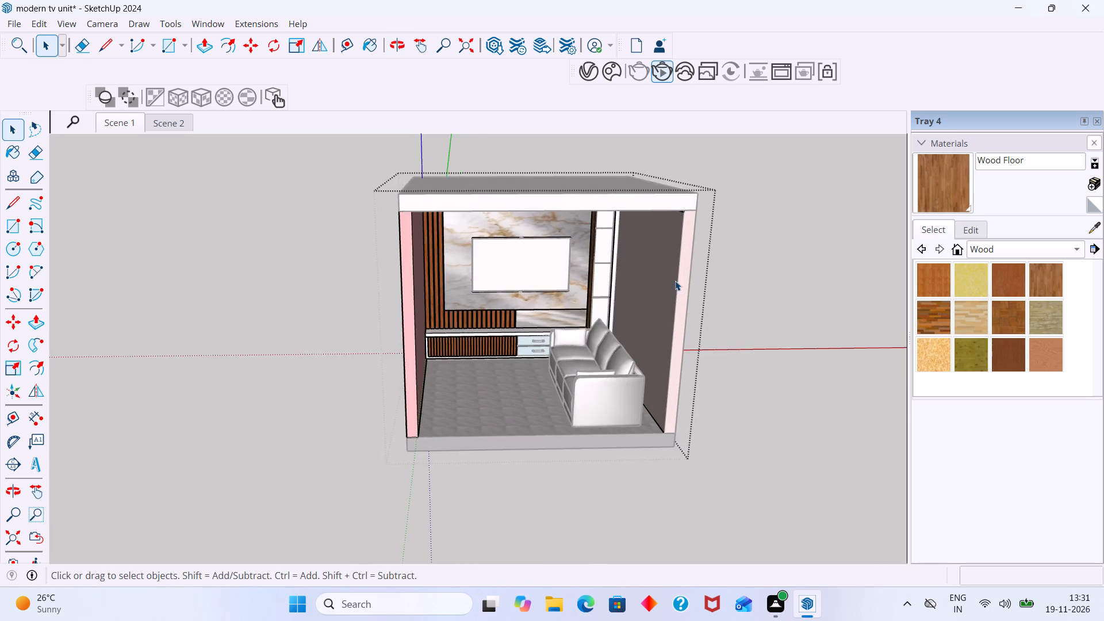
# Switch the material library to the Glass and Mirrors collection.
pyautogui.scroll(9, 661, 271)
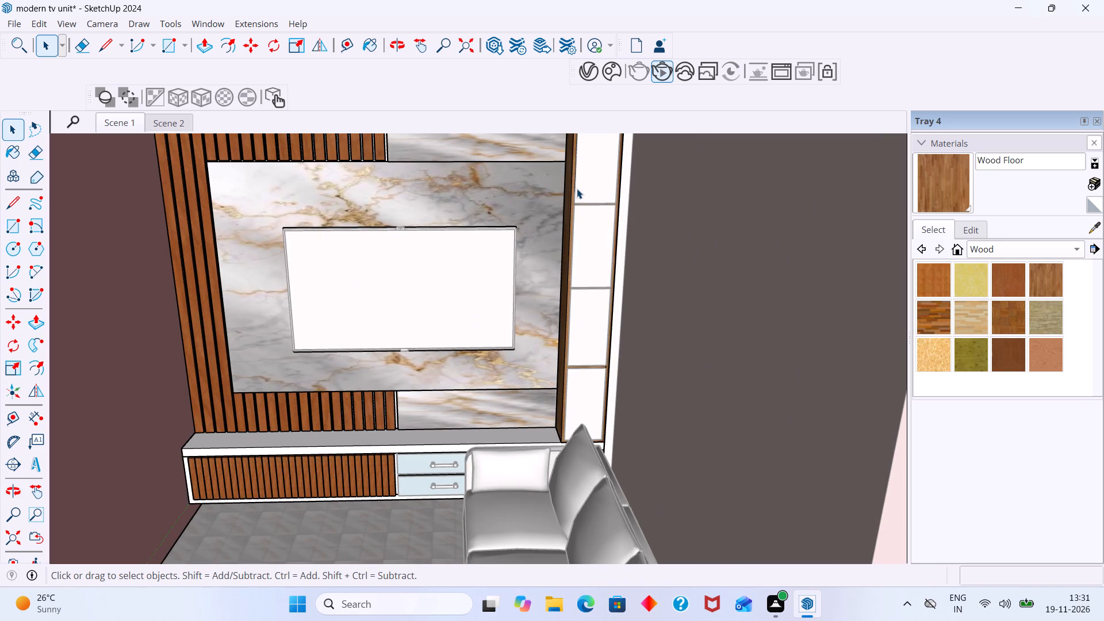
pyautogui.click(1069, 249)
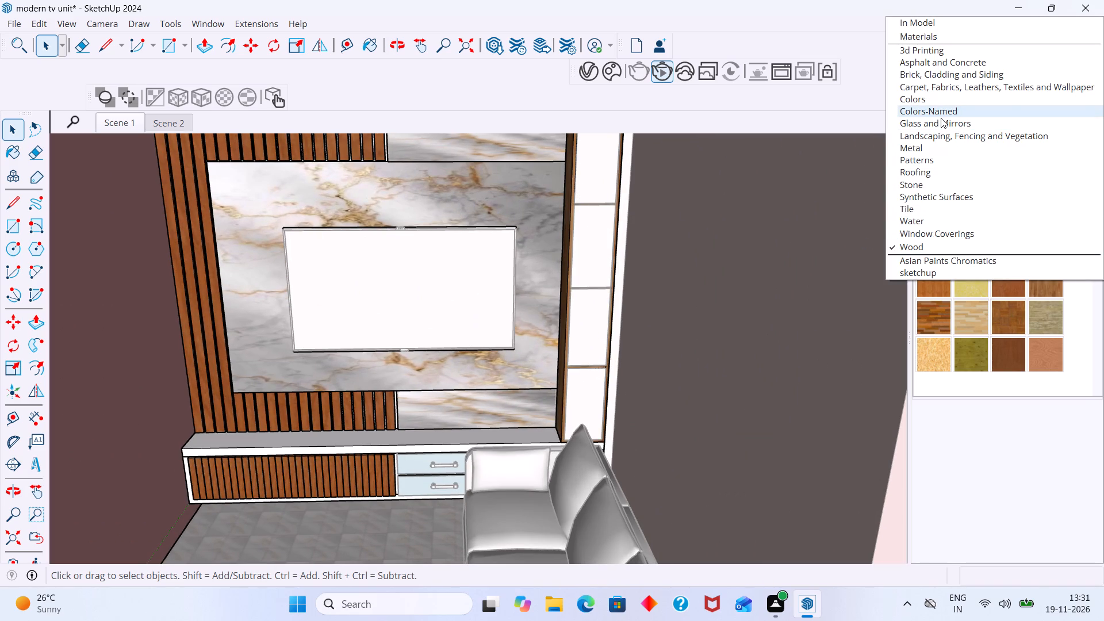
pyautogui.click(941, 122)
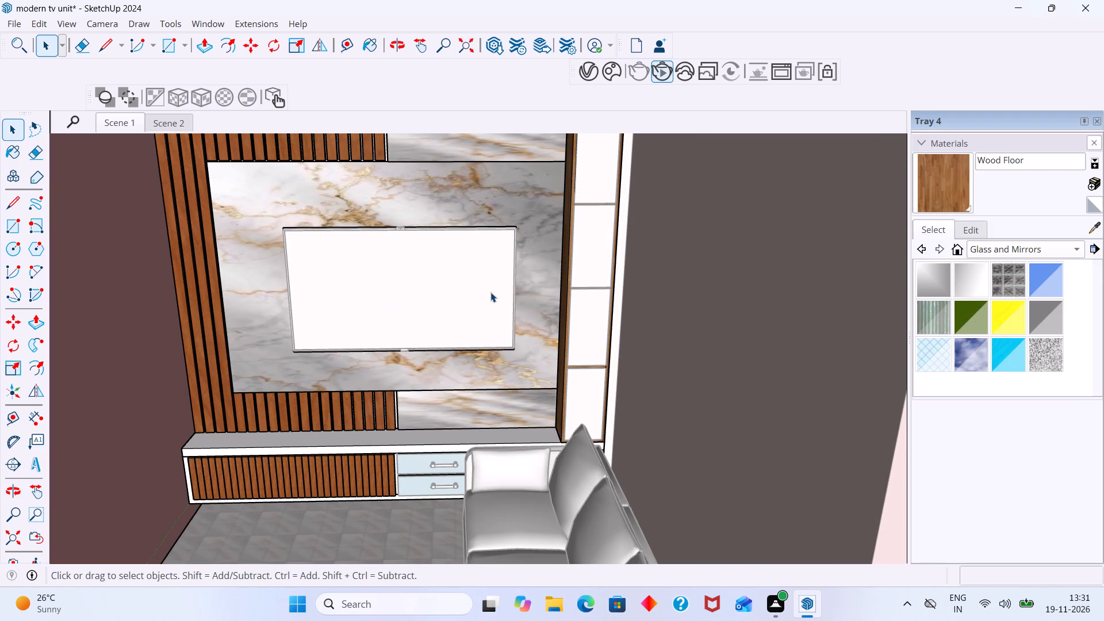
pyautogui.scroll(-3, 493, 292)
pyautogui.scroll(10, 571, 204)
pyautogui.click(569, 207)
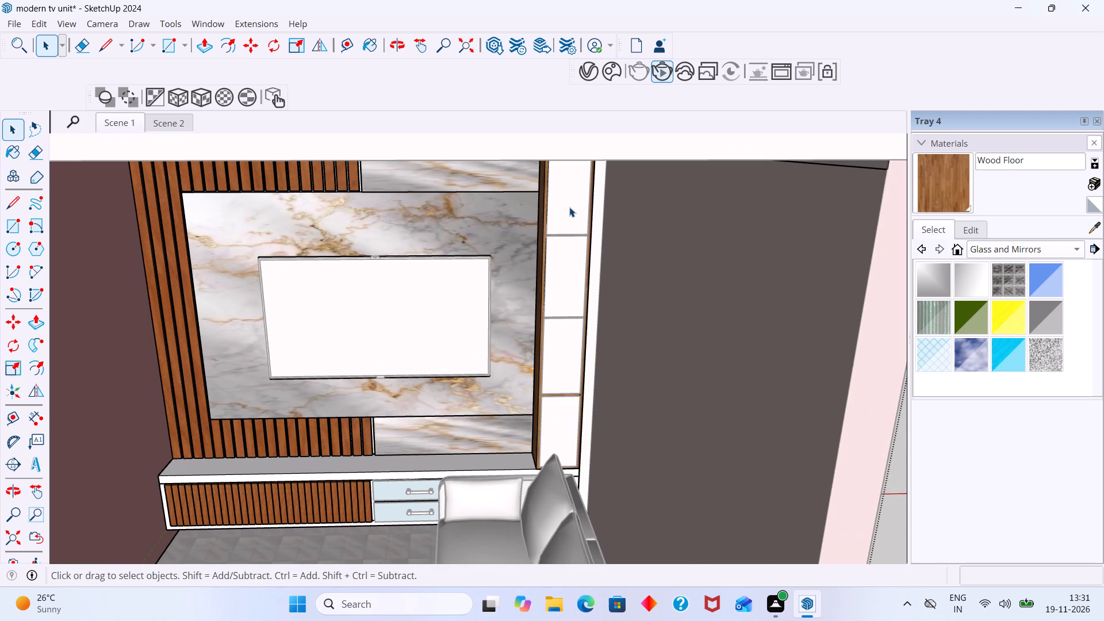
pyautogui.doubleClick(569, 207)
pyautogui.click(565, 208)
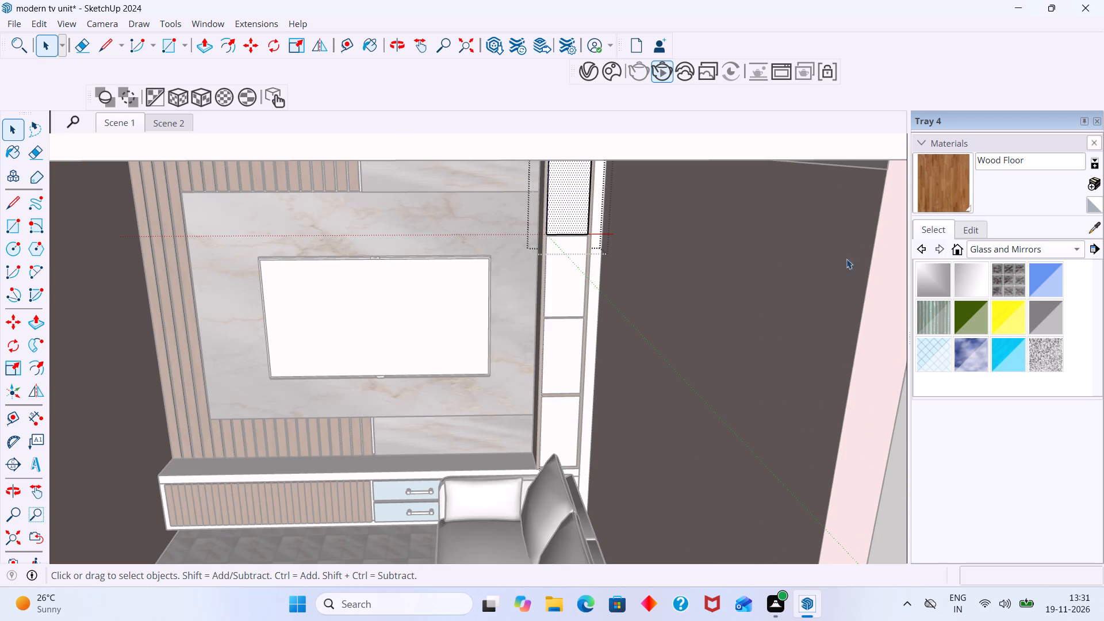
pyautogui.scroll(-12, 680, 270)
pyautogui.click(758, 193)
# Paint the top two front panels of the tall shelf unit with Translucent Glass Blue.
pyautogui.scroll(5, 588, 274)
pyautogui.moveTo(603, 274); pyautogui.dragTo(609, 263, button='middle')
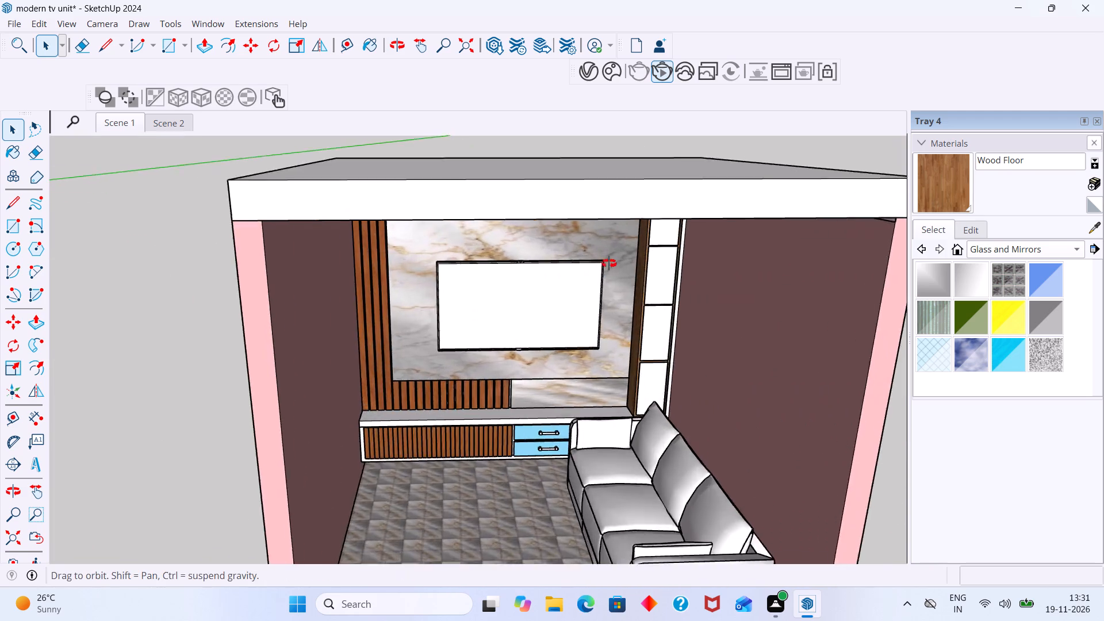
pyautogui.moveTo(609, 263); pyautogui.dragTo(632, 234, button='middle')
pyautogui.scroll(20, 638, 234)
pyautogui.scroll(3, 638, 234)
pyautogui.click(638, 243)
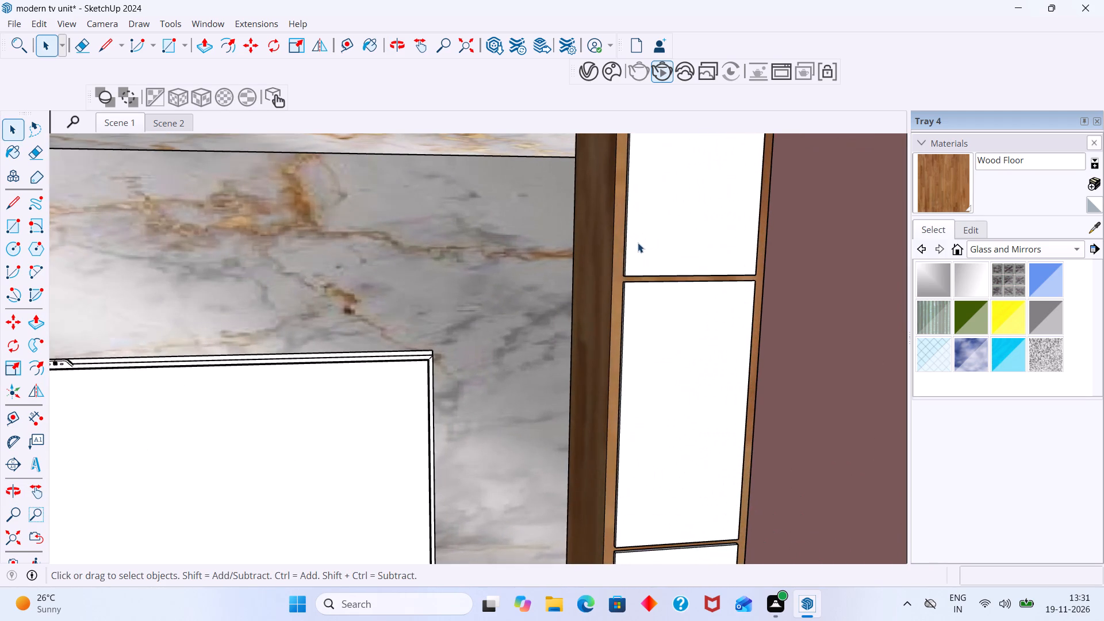
pyautogui.click(1037, 281)
pyautogui.click(688, 257)
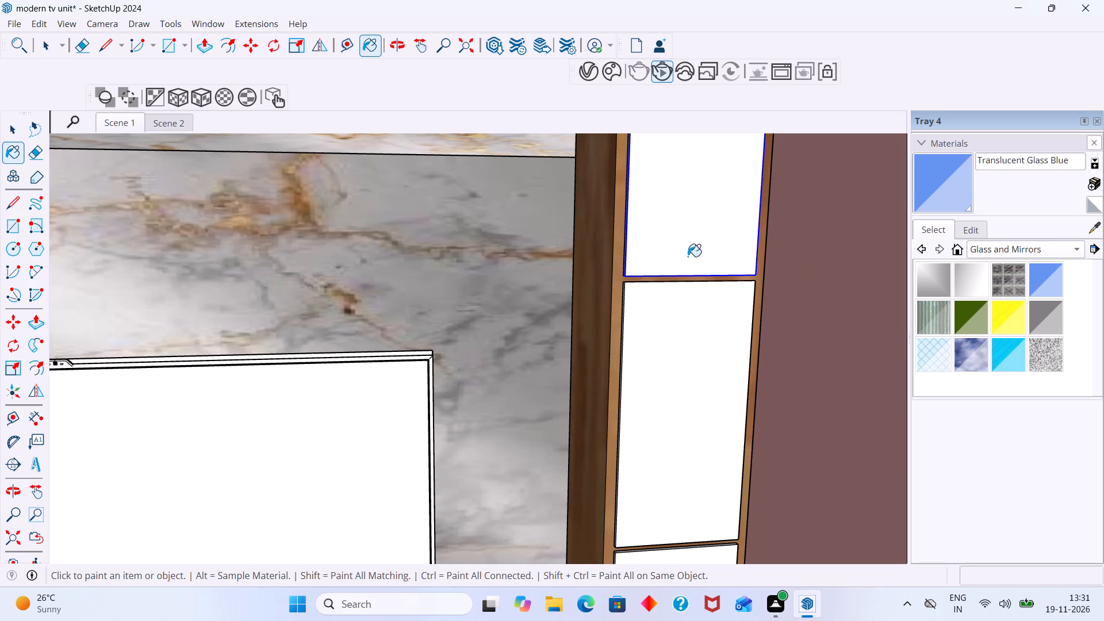
pyautogui.click(683, 329)
# Paint the lower two front panels of the tall shelf unit with Translucent Glass Blue.
pyautogui.scroll(-14, 681, 330)
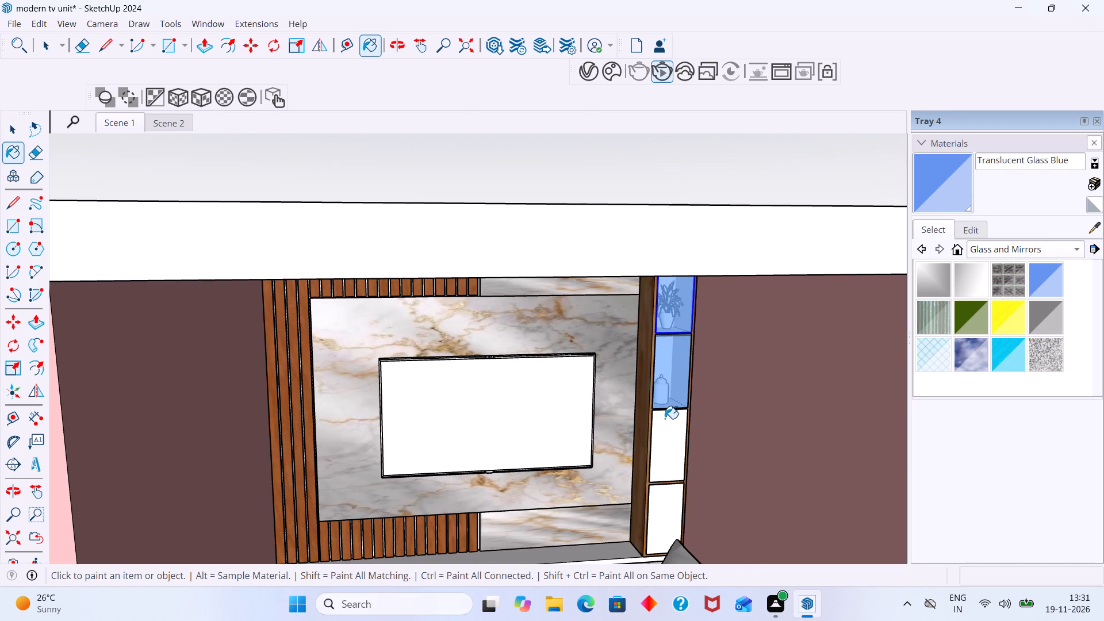
pyautogui.click(665, 423)
pyautogui.keyDown('shift'); pyautogui.moveTo(665, 432); pyautogui.dragTo(632, 290, button='middle'); pyautogui.keyUp('shift')
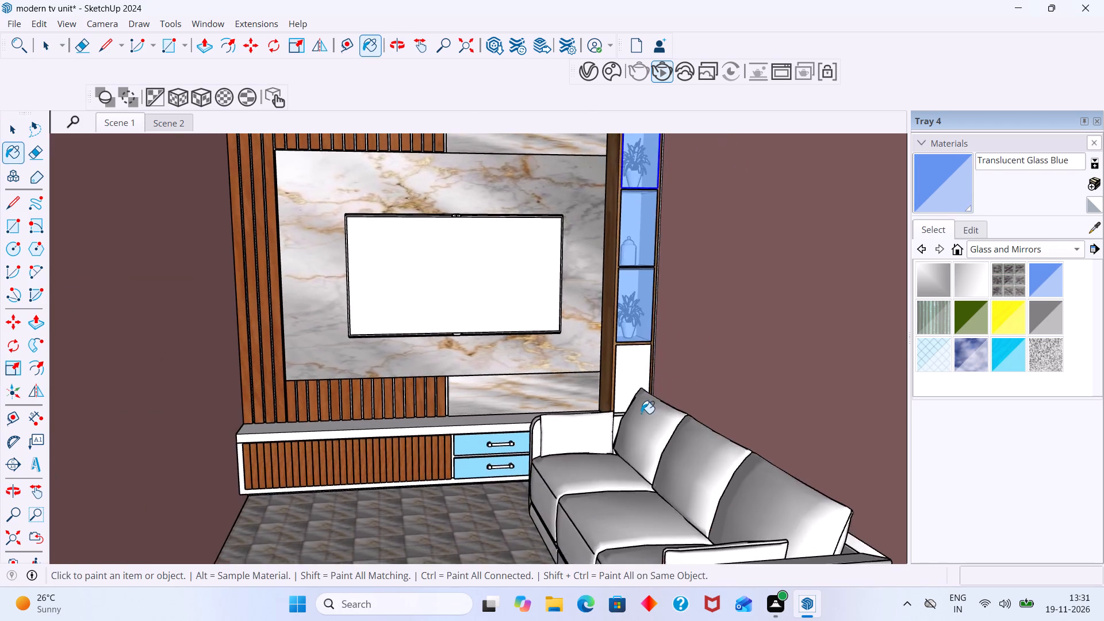
pyautogui.scroll(8, 641, 413)
pyautogui.click(602, 357)
# Examine the tall shelf unit's glass fronts up close and within the whole room.
pyautogui.scroll(-2, 596, 359)
pyautogui.moveTo(585, 386); pyautogui.dragTo(679, 477, button='middle')
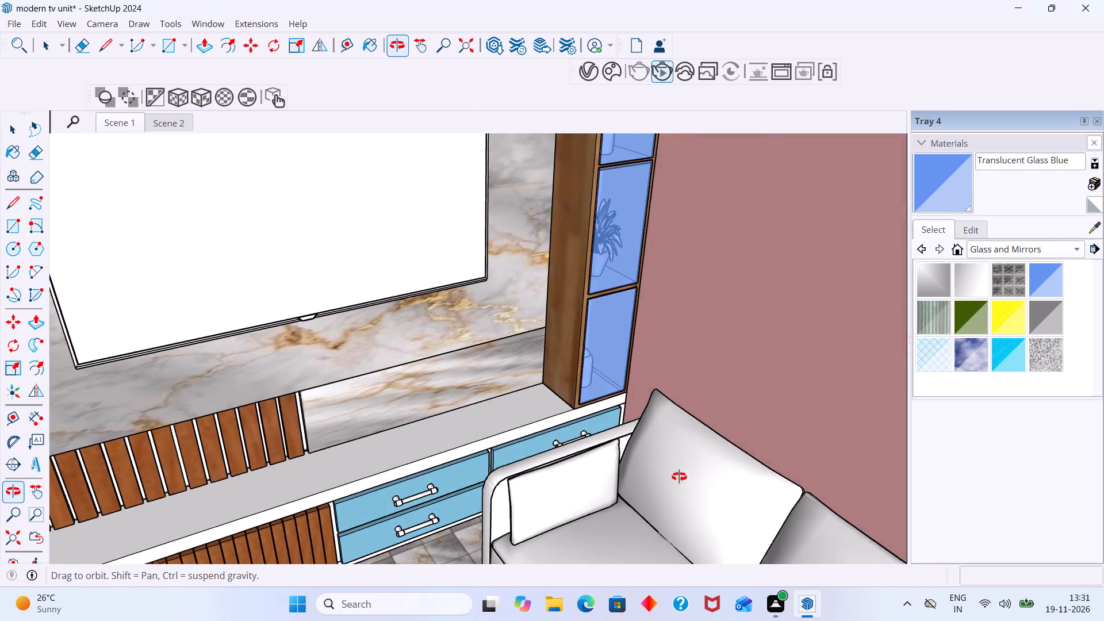
pyautogui.moveTo(679, 477); pyautogui.dragTo(523, 451, button='middle')
pyautogui.press('space')
pyautogui.scroll(-12, 493, 431)
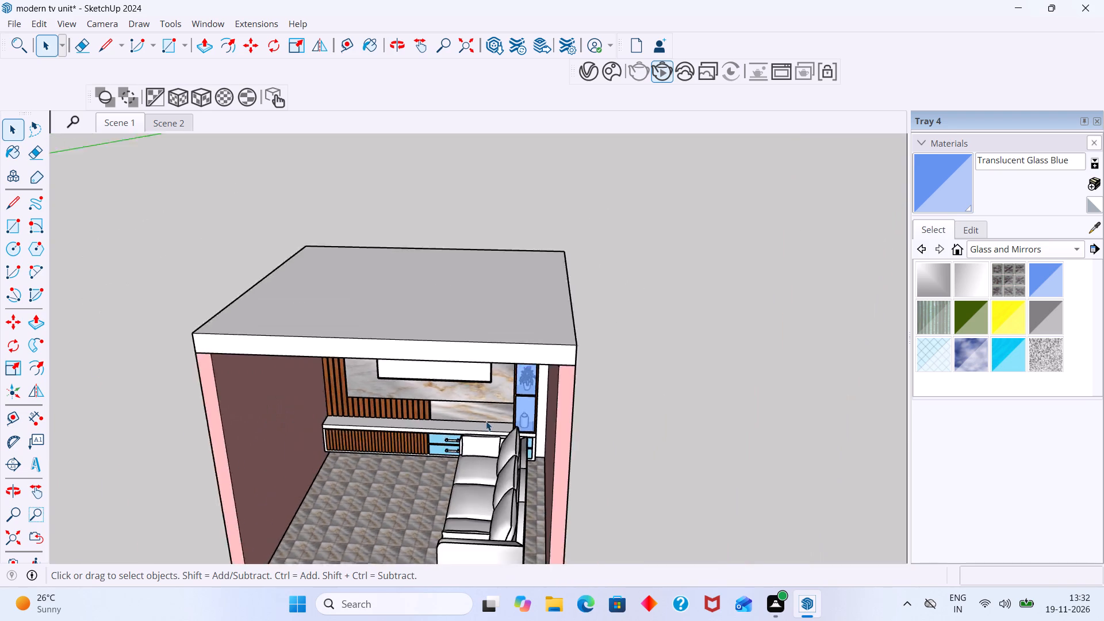
pyautogui.scroll(-2, 486, 421)
pyautogui.click(658, 378)
pyautogui.moveTo(492, 414); pyautogui.dragTo(579, 417, button='middle')
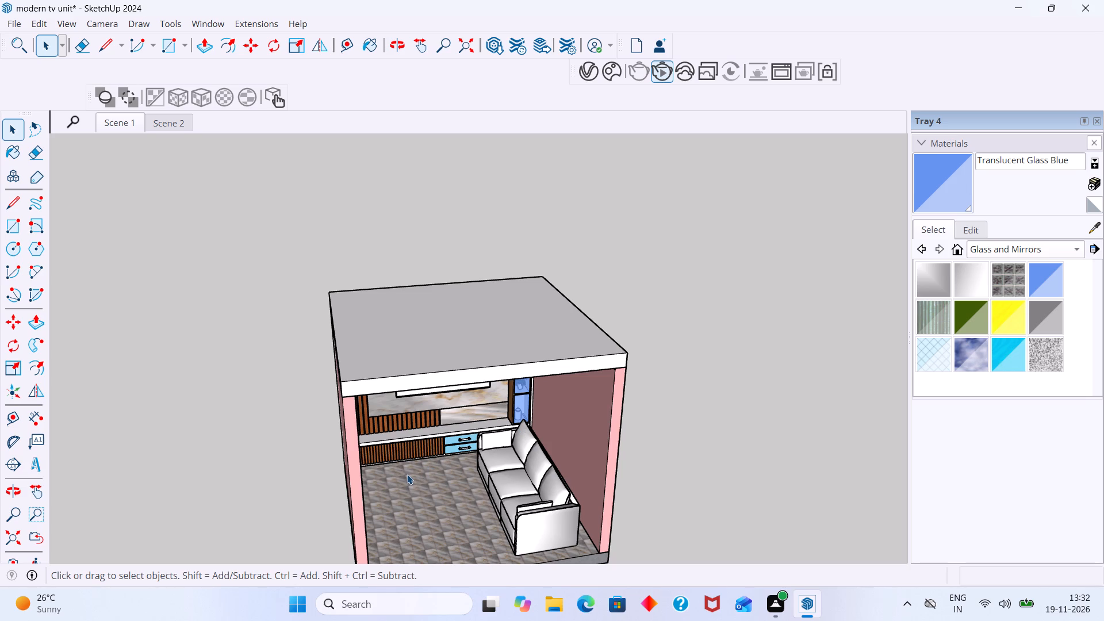
# Open the low TV console's group and paint its top surface with 0209 AP 9428 SKY PINK from Asian Paints Chromatics.
pyautogui.moveTo(371, 433); pyautogui.dragTo(371, 432, button='middle')
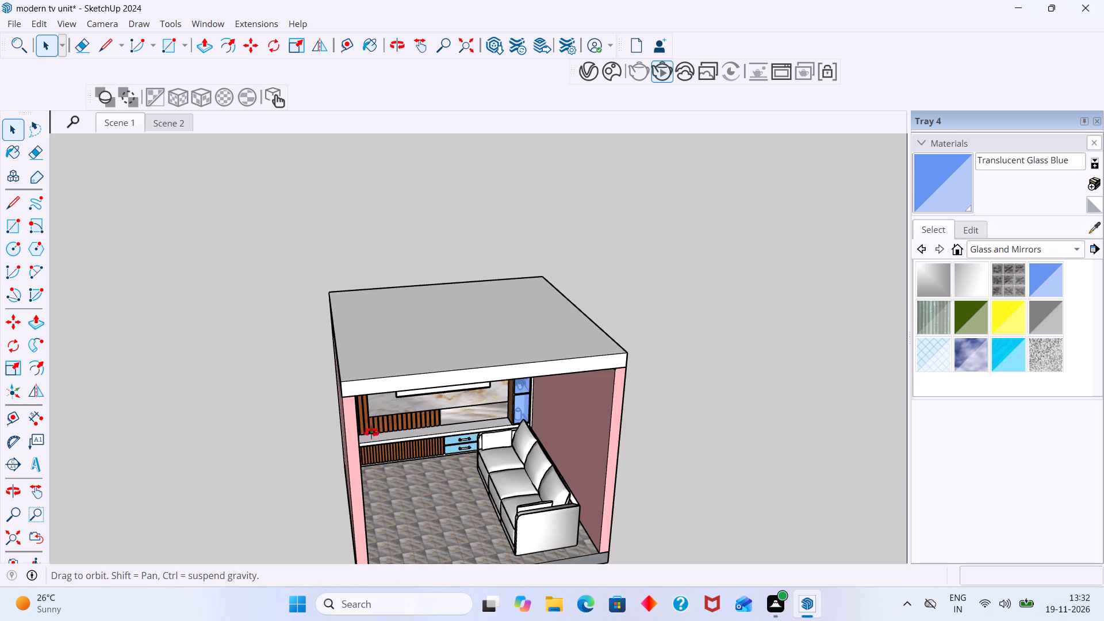
pyautogui.moveTo(371, 432); pyautogui.dragTo(394, 320, button='middle')
pyautogui.scroll(19, 421, 347)
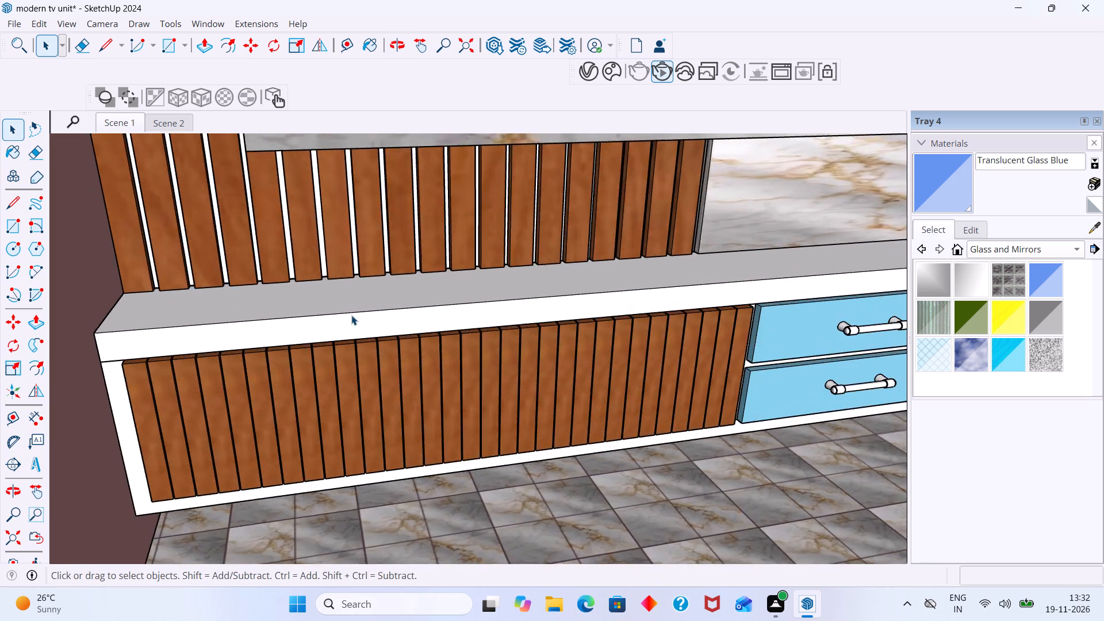
pyautogui.scroll(8, 351, 315)
pyautogui.scroll(-13, 309, 326)
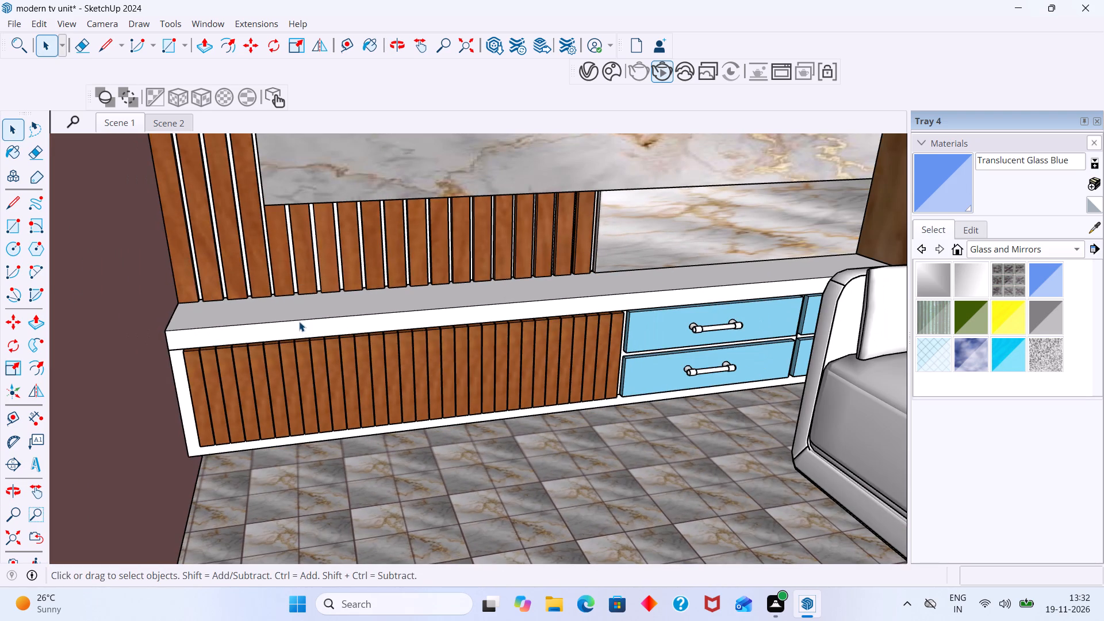
pyautogui.doubleClick(299, 321)
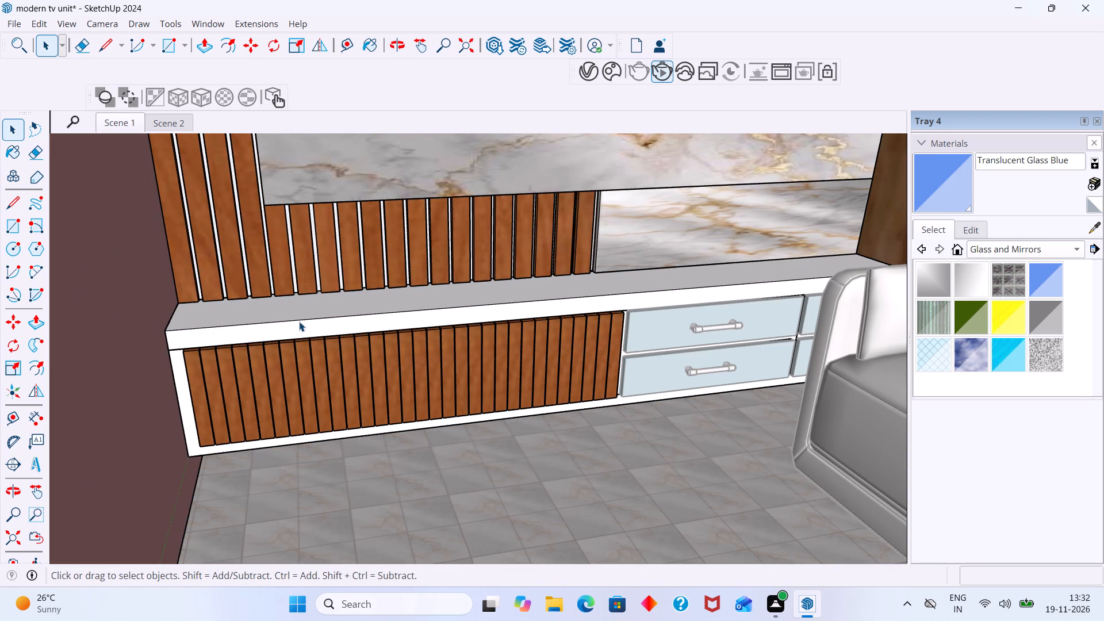
pyautogui.click(302, 325)
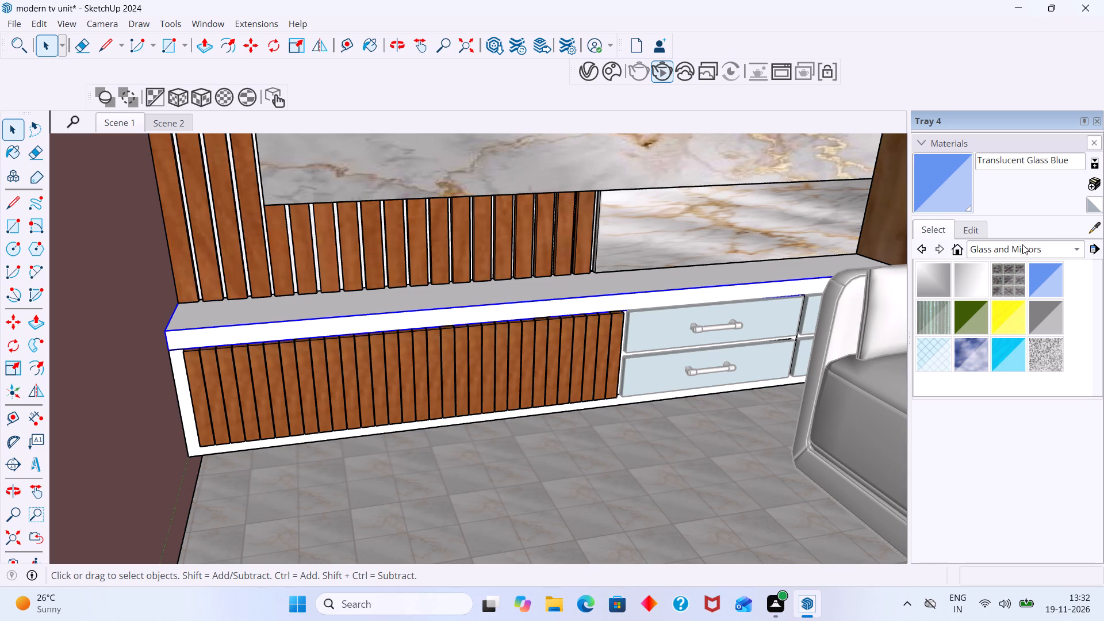
pyautogui.click(1068, 250)
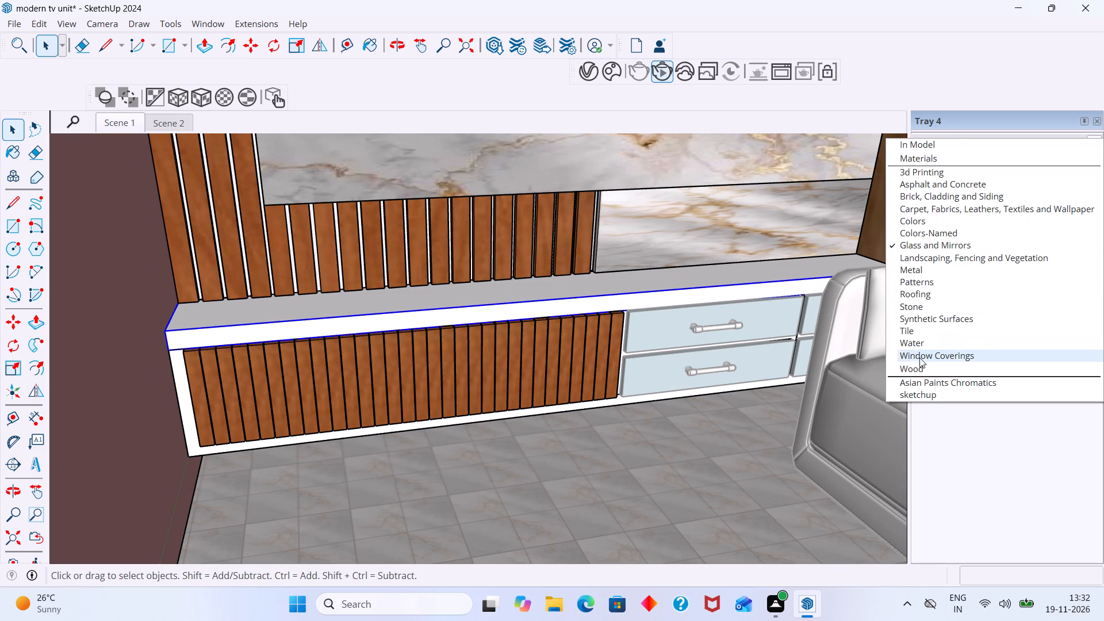
pyautogui.click(918, 385)
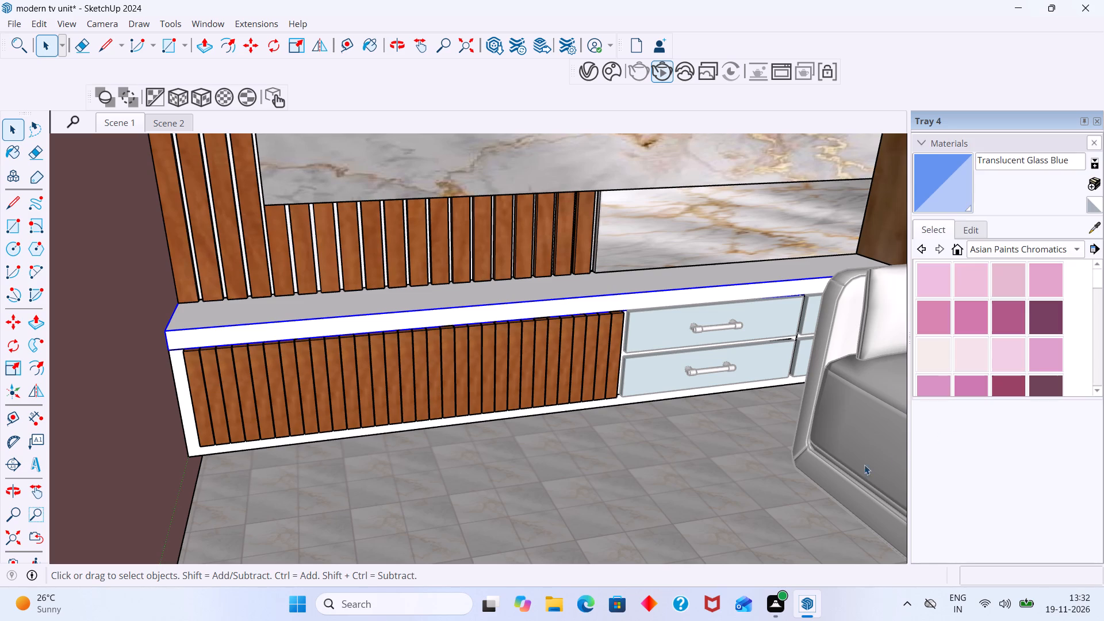
pyautogui.scroll(-2, 974, 317)
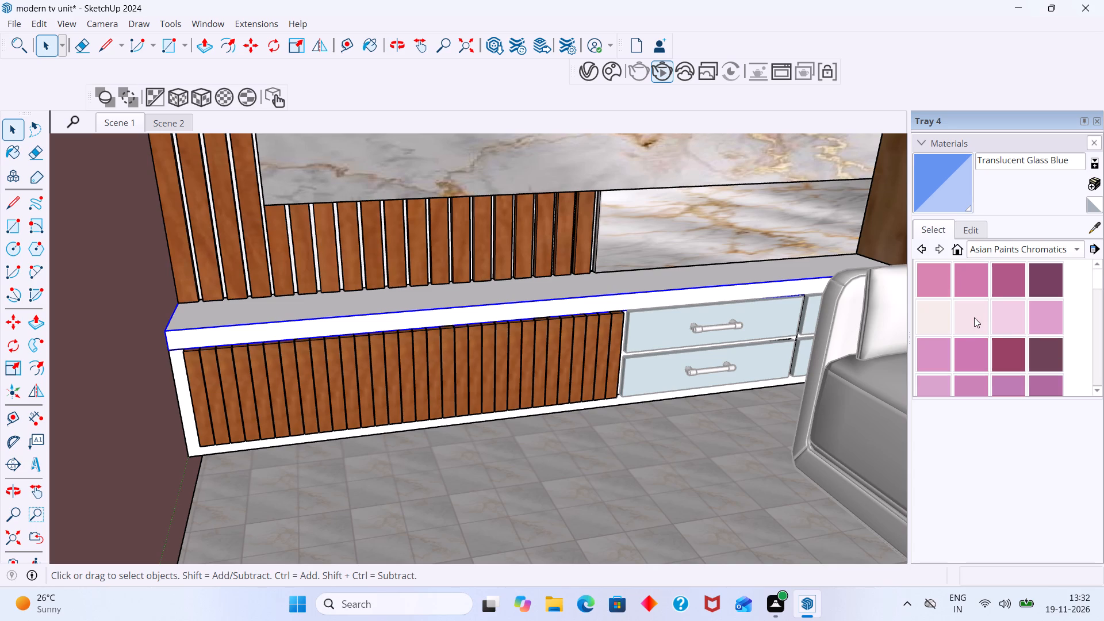
pyautogui.click(930, 320)
pyautogui.click(618, 289)
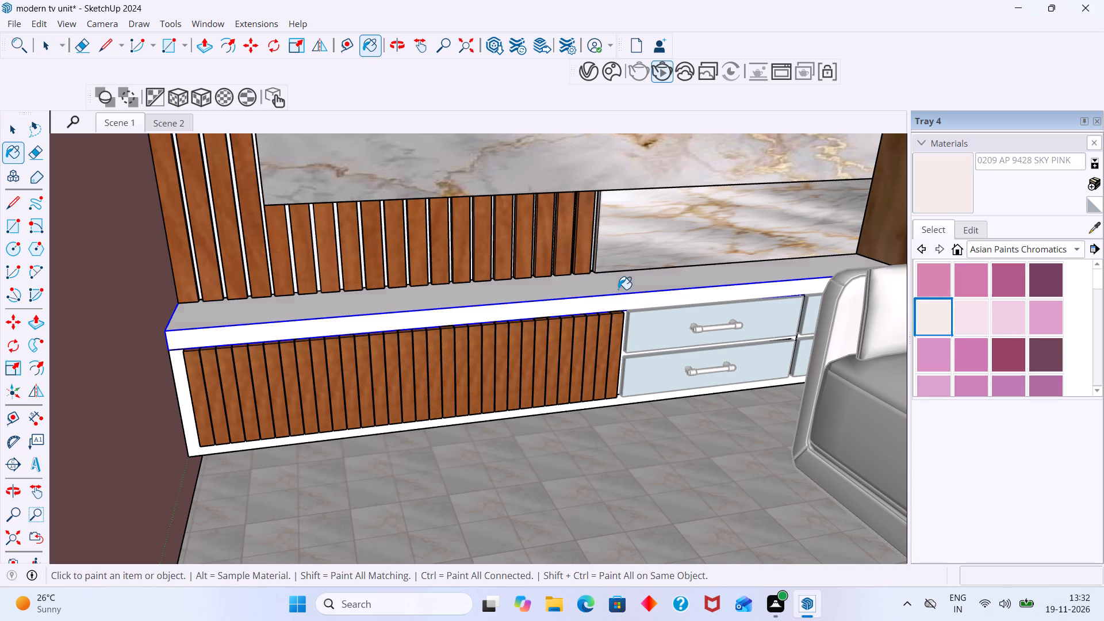
# Paint the front edge band of the TV console's top with 0209 AP 9428 SKY PINK.
pyautogui.scroll(-1, 618, 301)
pyautogui.scroll(3, 613, 304)
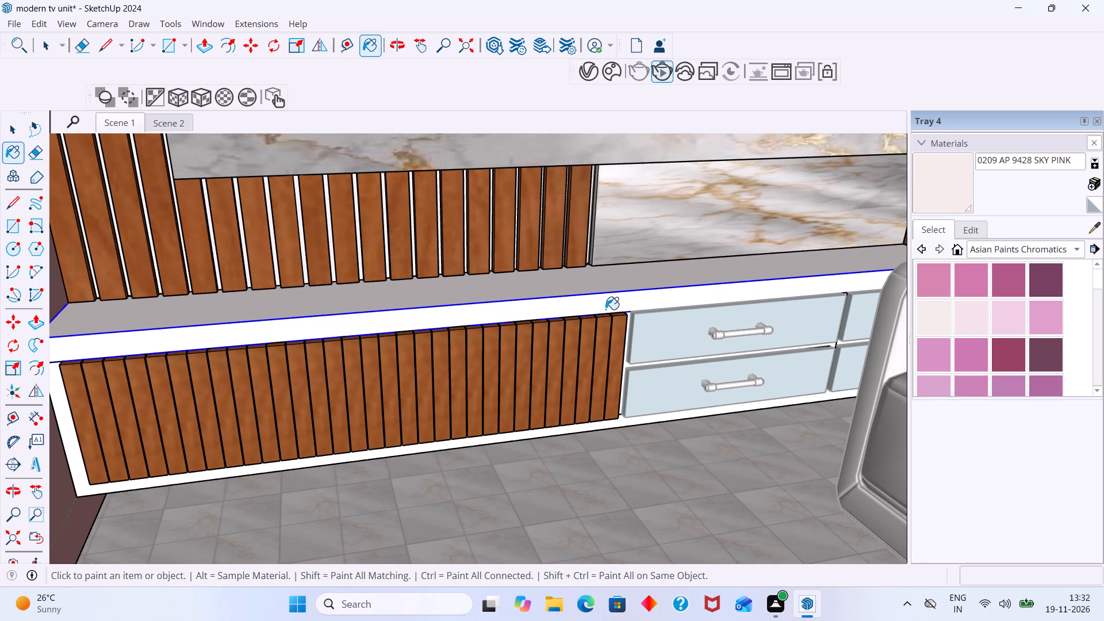
pyautogui.scroll(9, 605, 310)
pyautogui.click(597, 288)
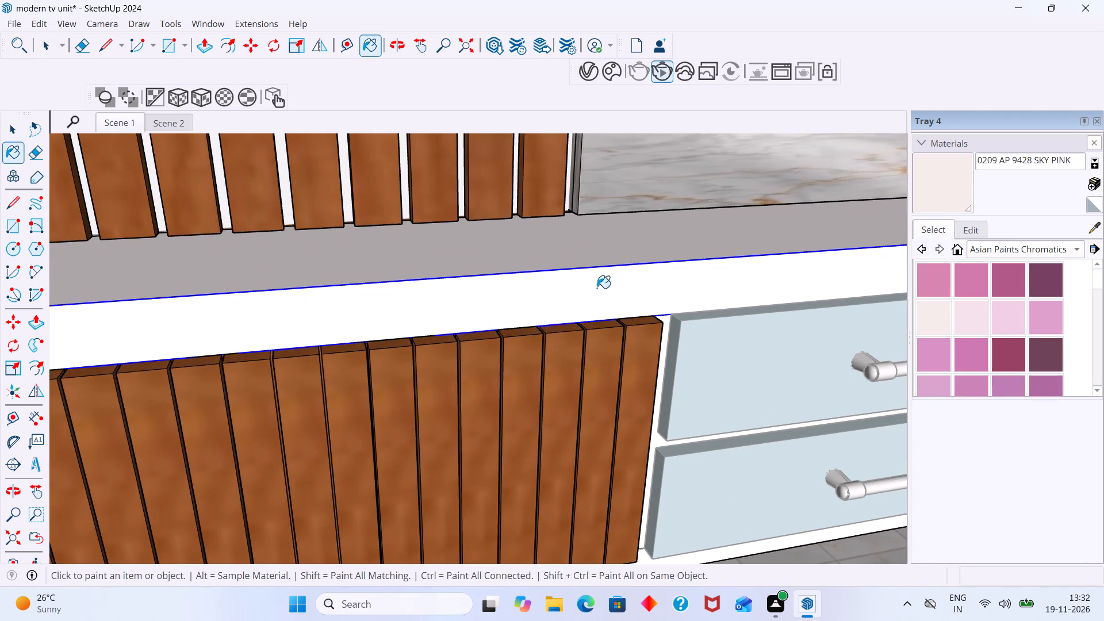
pyautogui.scroll(-12, 637, 304)
pyautogui.moveTo(467, 361); pyautogui.dragTo(583, 349, button='middle')
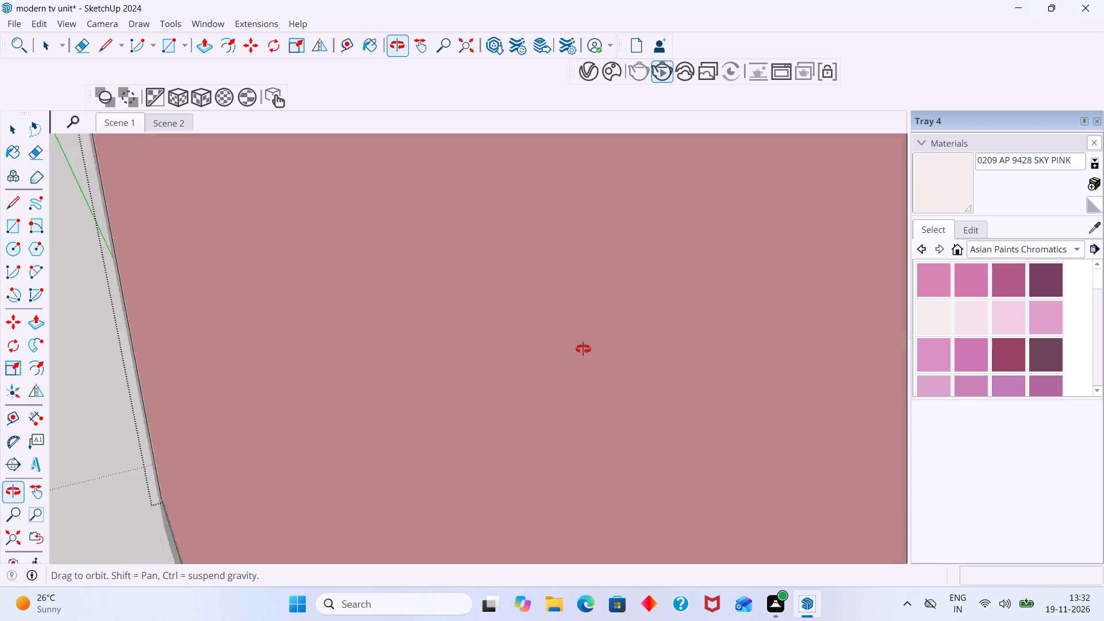
pyautogui.moveTo(583, 349); pyautogui.dragTo(449, 338, button='middle')
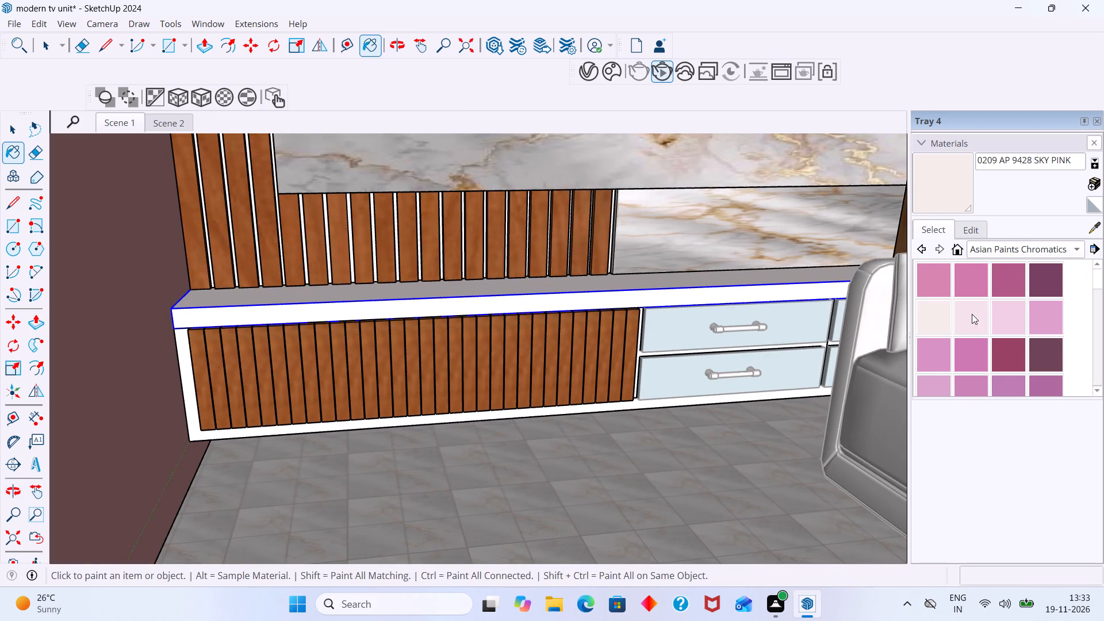
# Reapply 0209 AP 9428 SKY PINK to the TV console's top surface and its front edge band.
pyautogui.scroll(-1, 957, 314)
pyautogui.scroll(1, 957, 314)
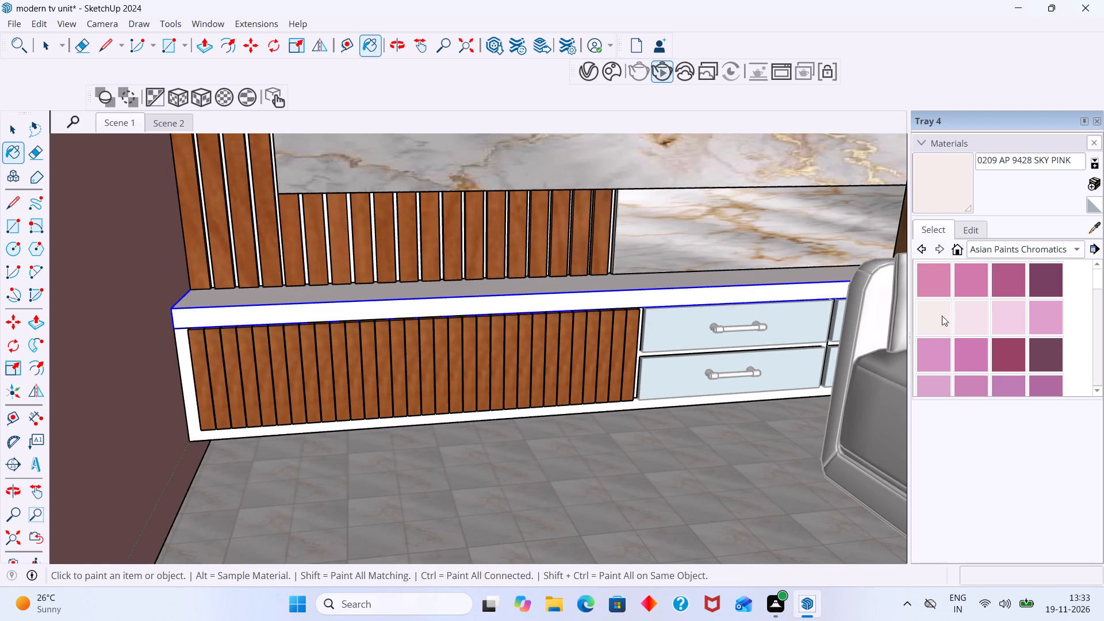
pyautogui.click(933, 316)
pyautogui.scroll(10, 692, 291)
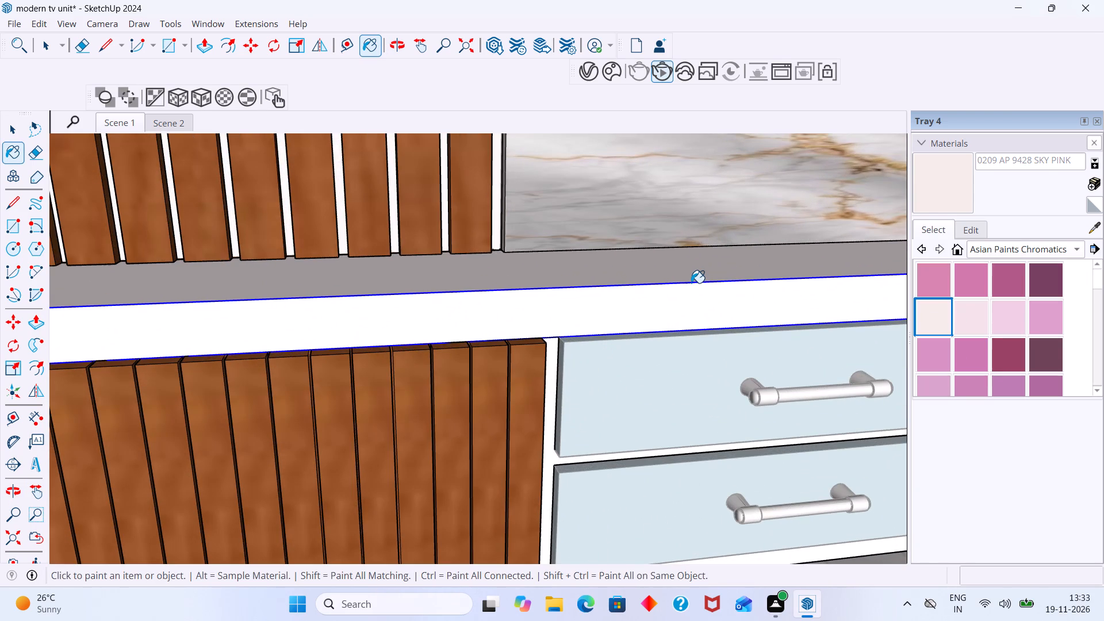
pyautogui.scroll(4, 691, 283)
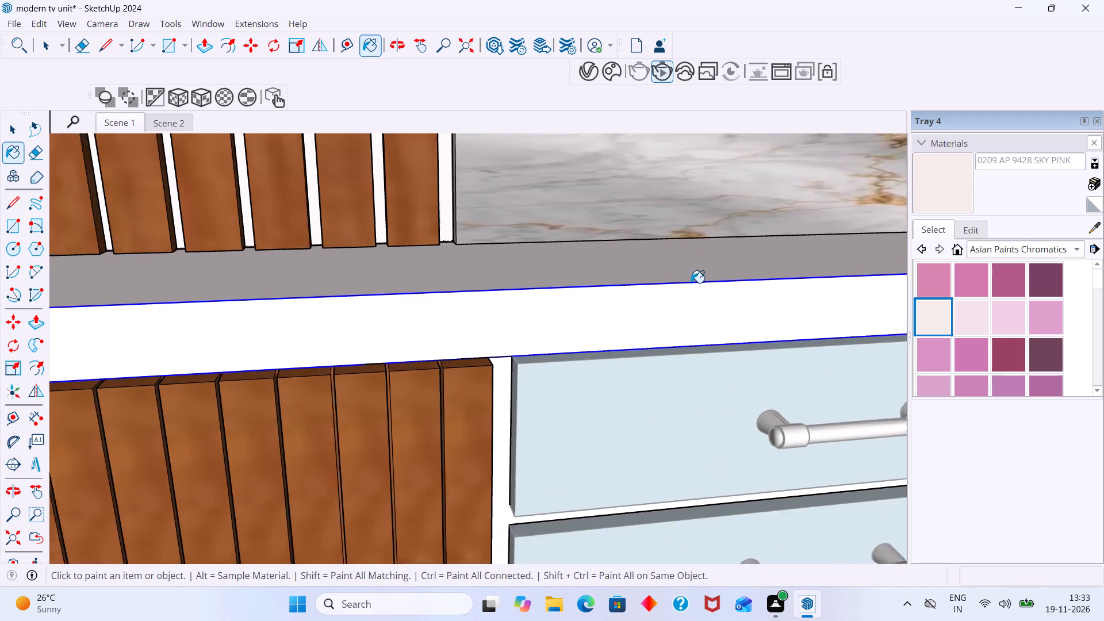
pyautogui.click(689, 278)
pyautogui.click(707, 304)
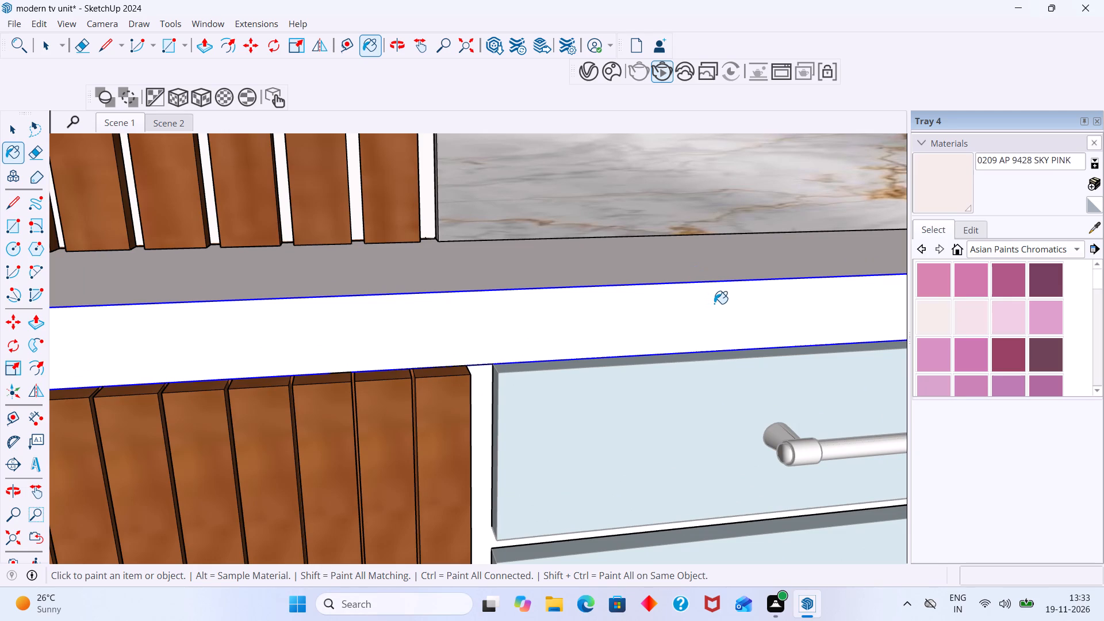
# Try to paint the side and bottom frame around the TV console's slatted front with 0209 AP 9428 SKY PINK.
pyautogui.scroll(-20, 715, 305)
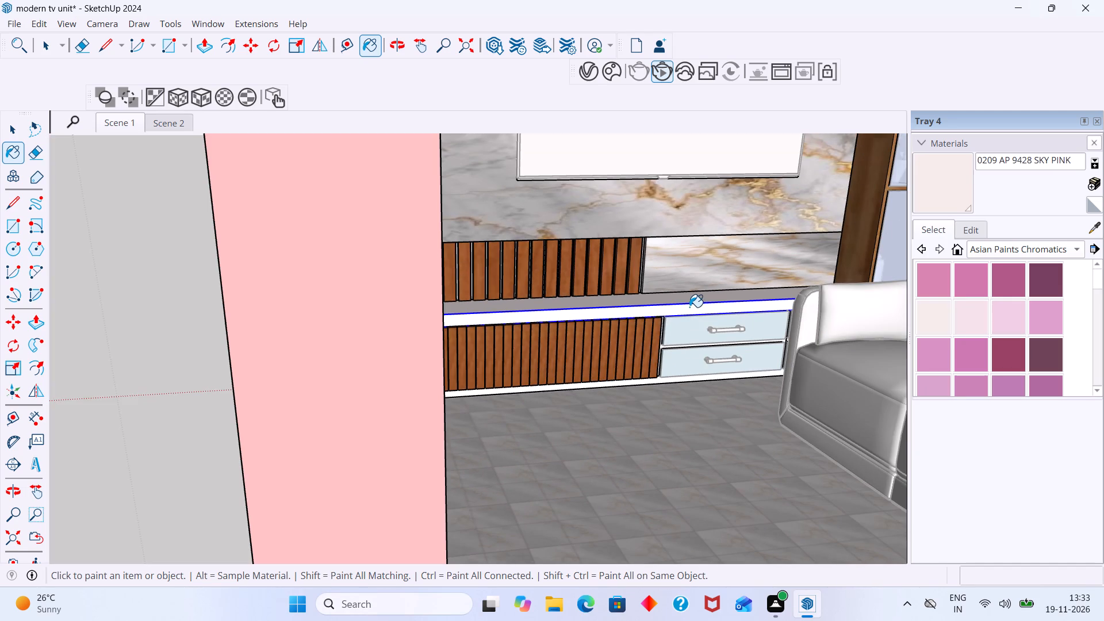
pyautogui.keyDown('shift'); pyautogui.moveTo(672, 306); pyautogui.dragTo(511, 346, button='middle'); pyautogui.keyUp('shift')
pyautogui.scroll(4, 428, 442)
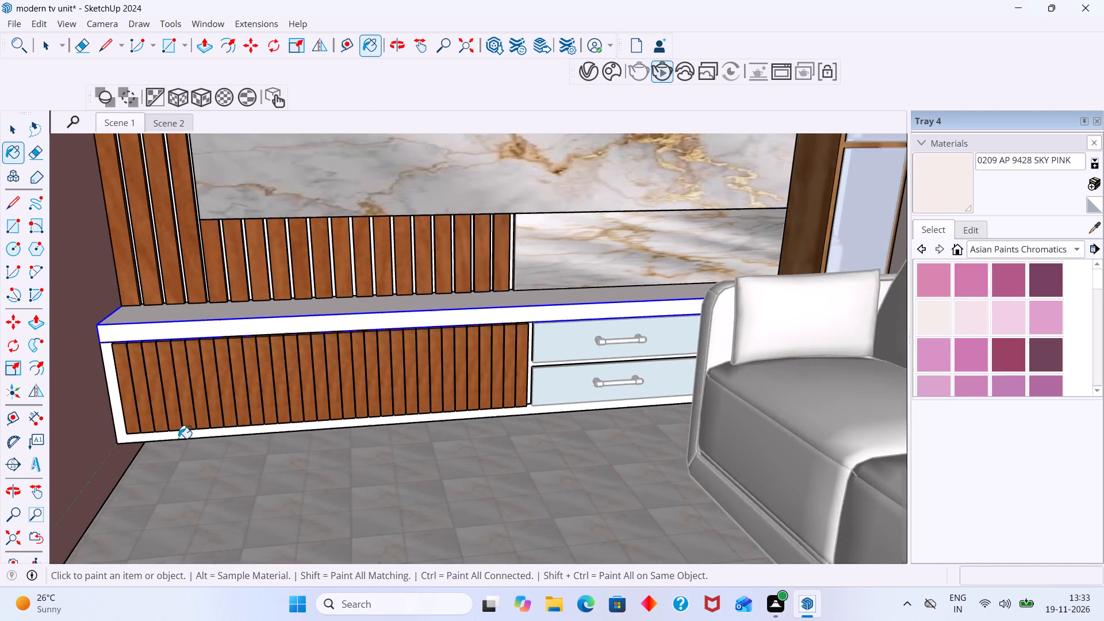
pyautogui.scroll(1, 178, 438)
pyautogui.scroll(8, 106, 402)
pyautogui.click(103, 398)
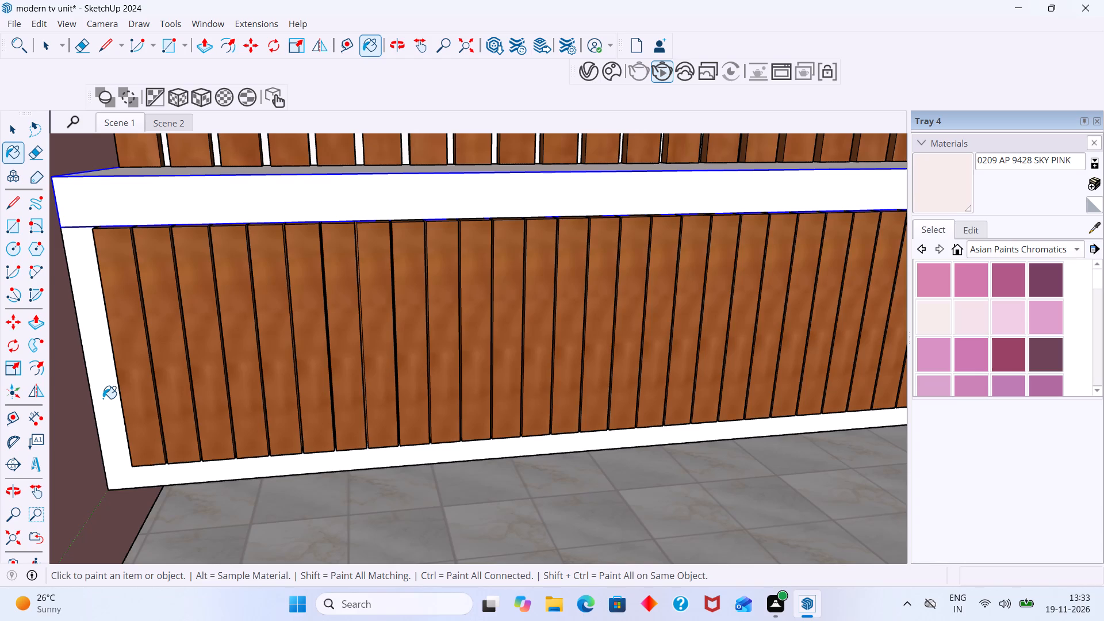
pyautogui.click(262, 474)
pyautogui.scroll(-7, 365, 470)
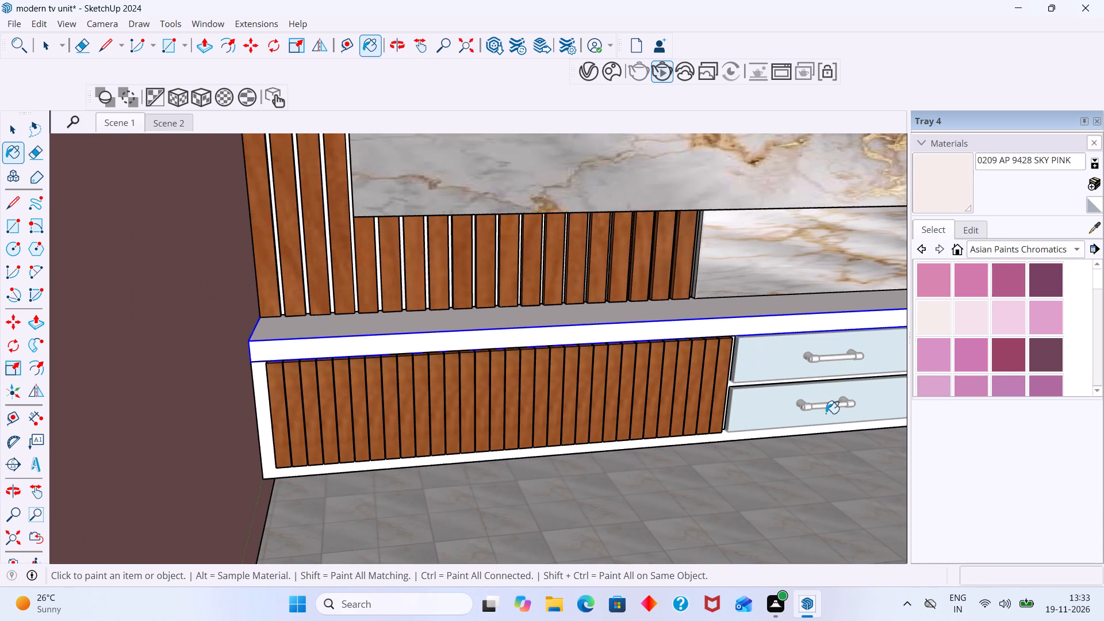
# Paint the TV console's top surface and front edge band with AP 7147 LAVENDER LAUGH from Asian Paints Chromatics.
pyautogui.scroll(-10, 975, 341)
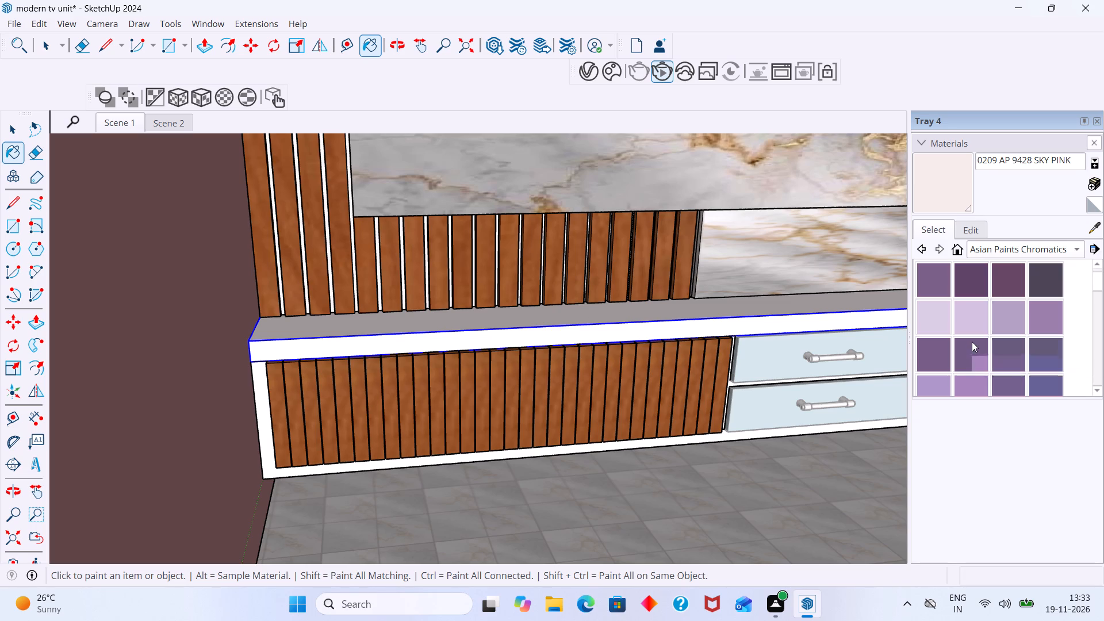
pyautogui.scroll(-3, 972, 342)
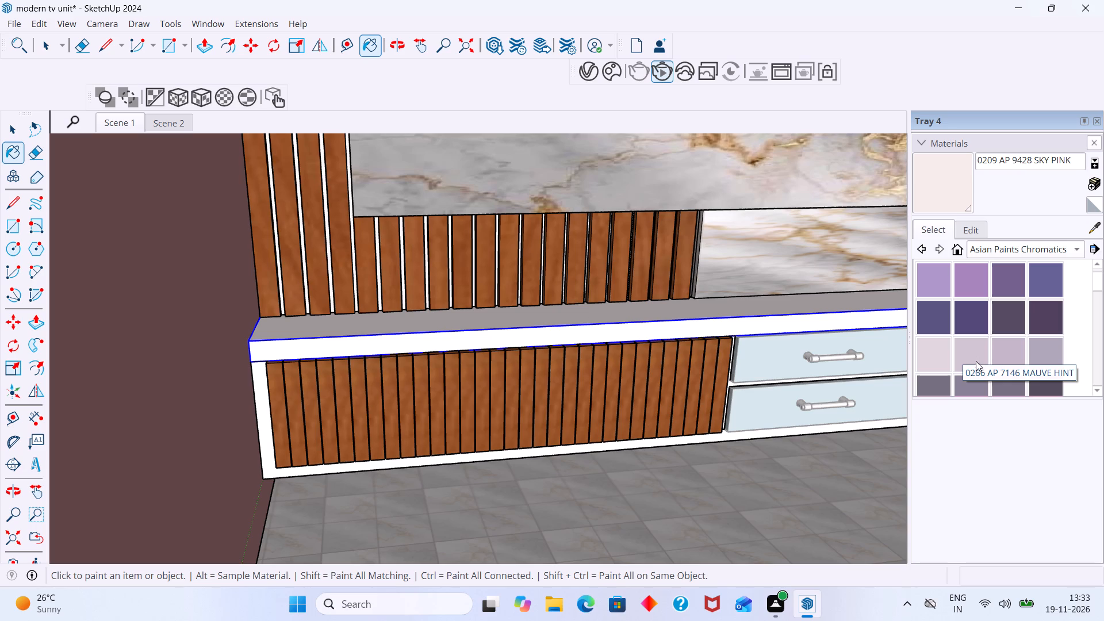
pyautogui.click(936, 353)
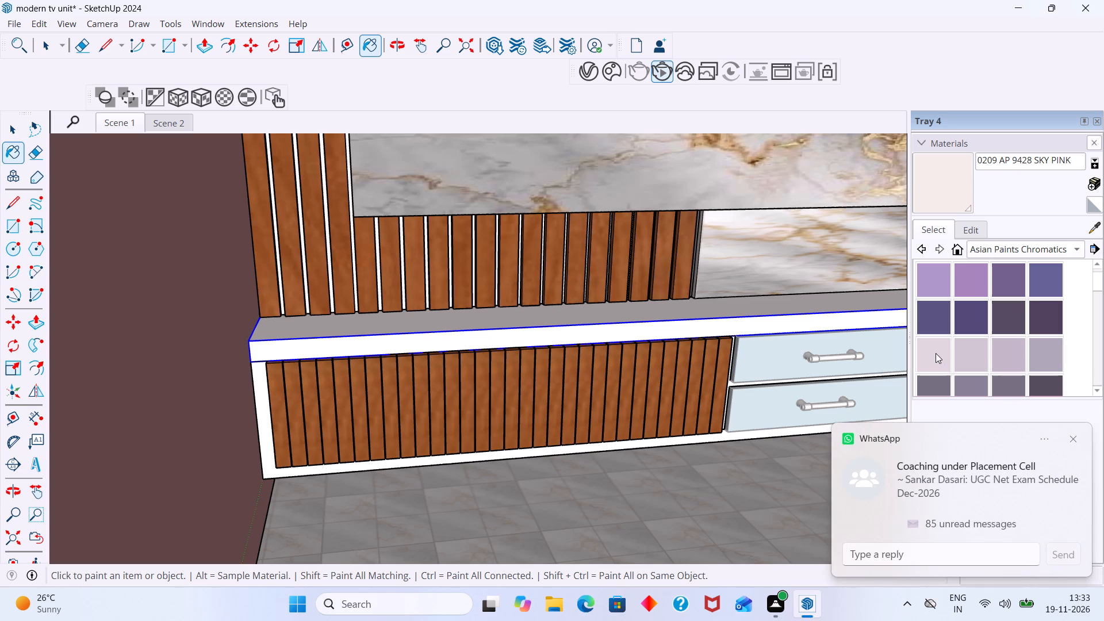
pyautogui.scroll(6, 583, 320)
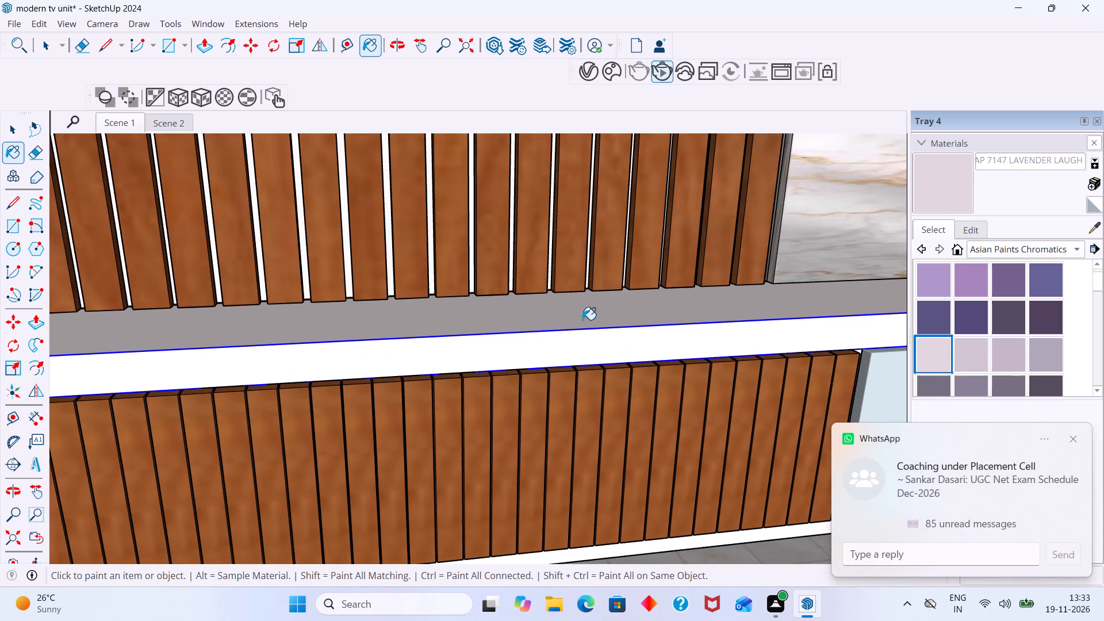
pyautogui.click(630, 322)
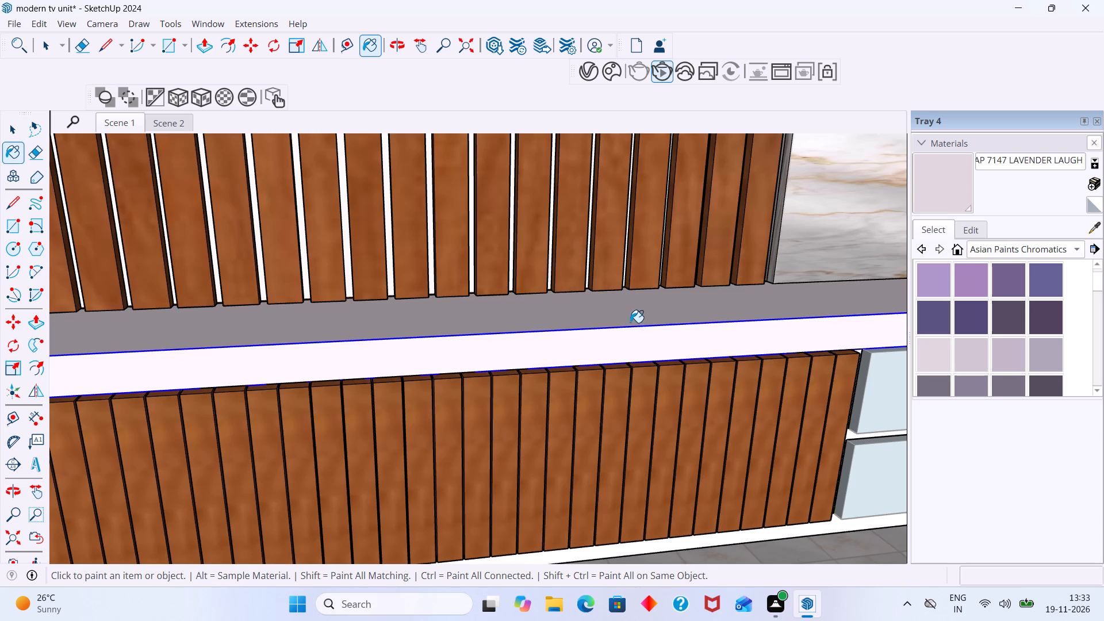
pyautogui.click(630, 338)
# Paint the frame around the console's slatted front with AP 7147 LAVENDER LAUGH and close the group.
pyautogui.scroll(-6, 631, 337)
pyautogui.scroll(5, 619, 347)
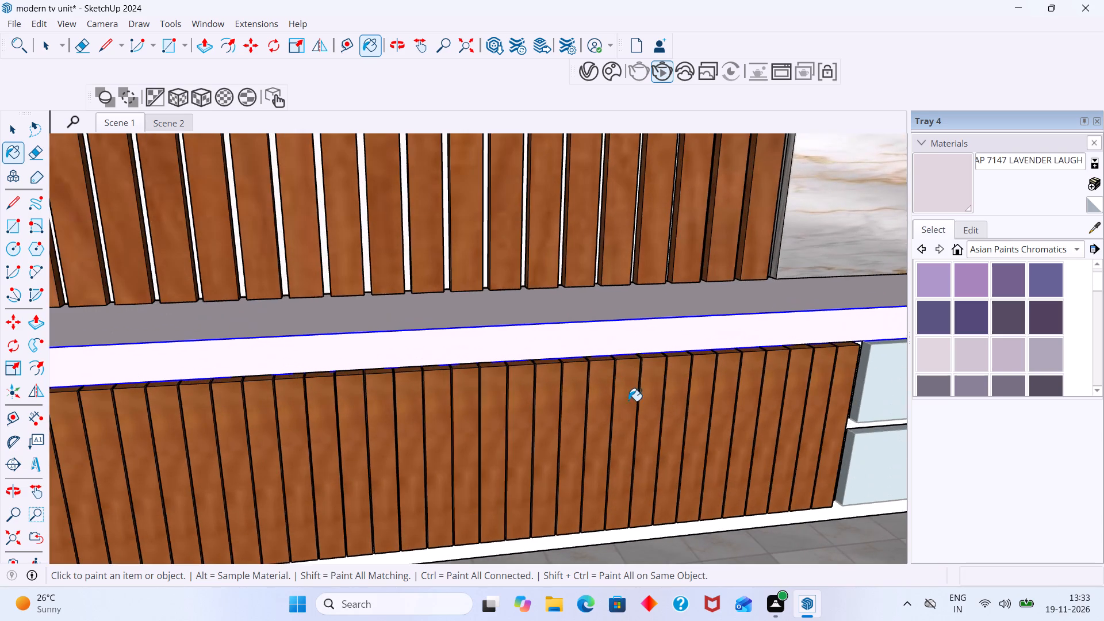
pyautogui.moveTo(628, 367); pyautogui.dragTo(628, 360, button='middle')
pyautogui.scroll(-9, 616, 361)
pyautogui.scroll(15, 399, 486)
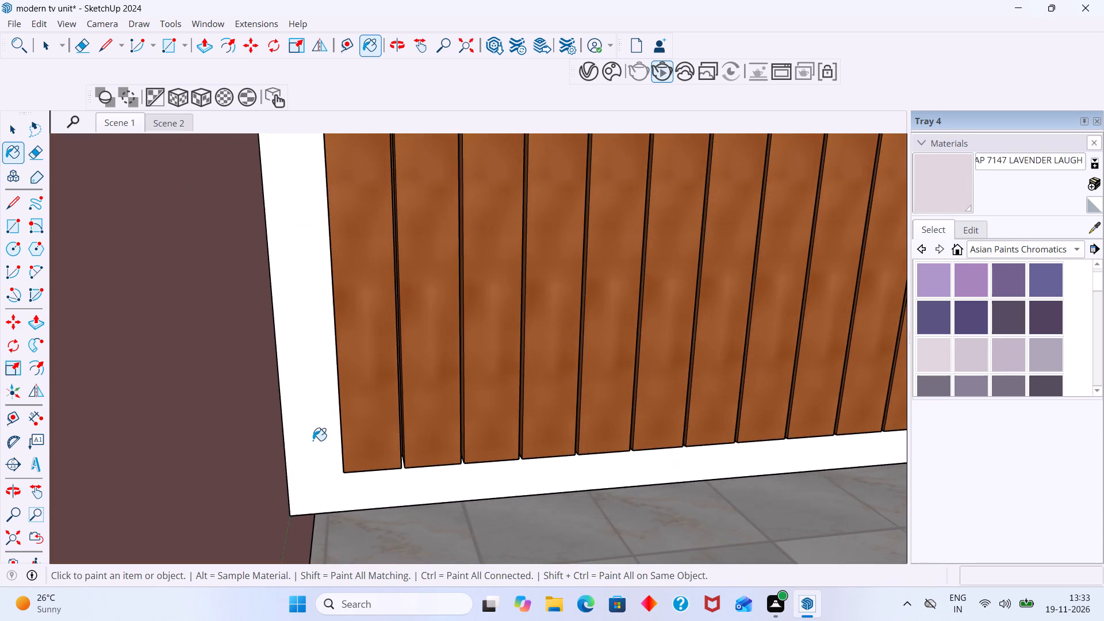
pyautogui.click(313, 439)
pyautogui.scroll(-20, 313, 441)
pyautogui.scroll(-11, 313, 441)
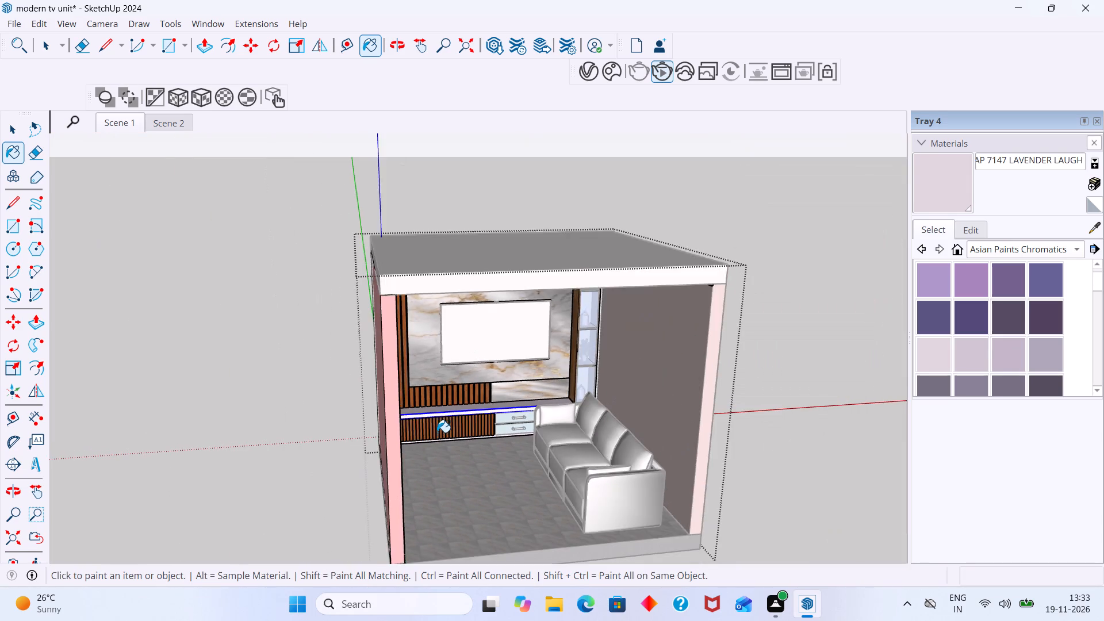
pyautogui.scroll(-2, 437, 432)
pyautogui.press('space')
pyautogui.click(780, 367)
# Restart the V-Ray interactive render with the whole room framed from its open front.
pyautogui.scroll(3, 433, 420)
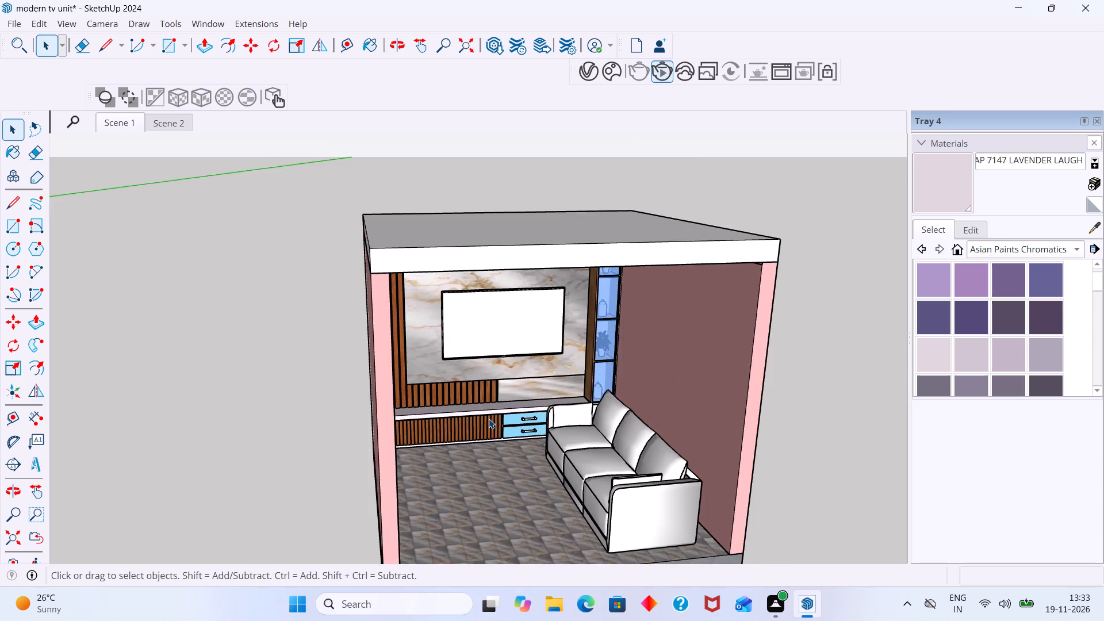
pyautogui.scroll(2, 489, 419)
pyautogui.moveTo(602, 421); pyautogui.dragTo(633, 455, button='middle')
pyautogui.scroll(-6, 617, 441)
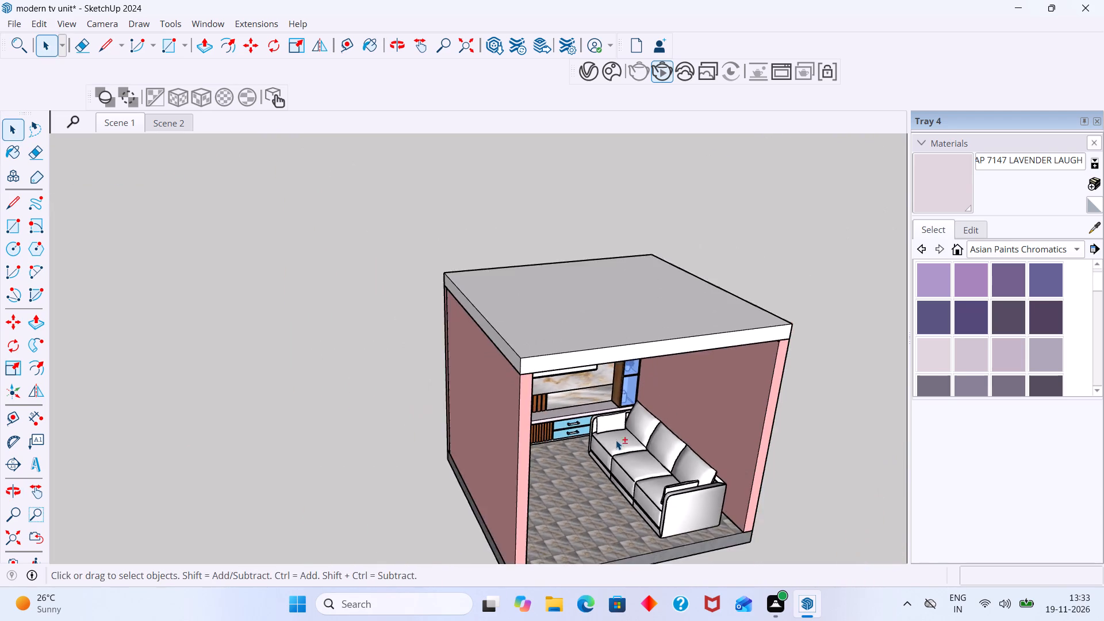
pyautogui.keyDown('shift'); pyautogui.moveTo(614, 439); pyautogui.dragTo(486, 412, button='middle'); pyautogui.keyUp('shift')
pyautogui.moveTo(541, 425); pyautogui.dragTo(483, 388, button='middle')
pyautogui.scroll(-3, 499, 397)
pyautogui.moveTo(493, 394); pyautogui.dragTo(504, 351, button='middle')
pyautogui.moveTo(469, 352); pyautogui.dragTo(527, 317, button='middle')
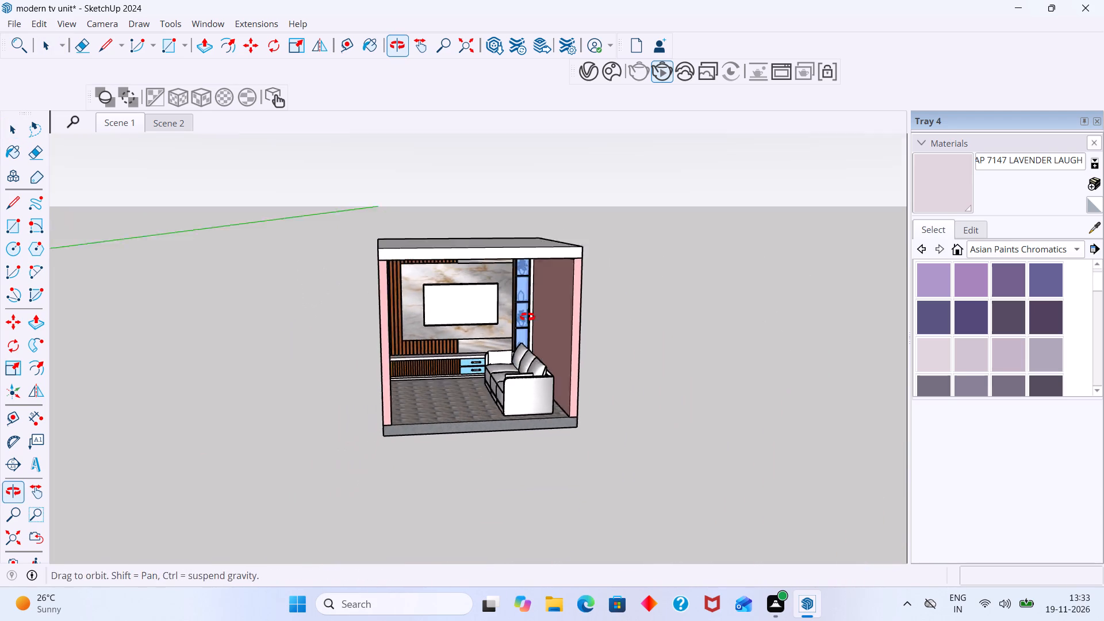
pyautogui.moveTo(527, 317); pyautogui.dragTo(531, 315, button='middle')
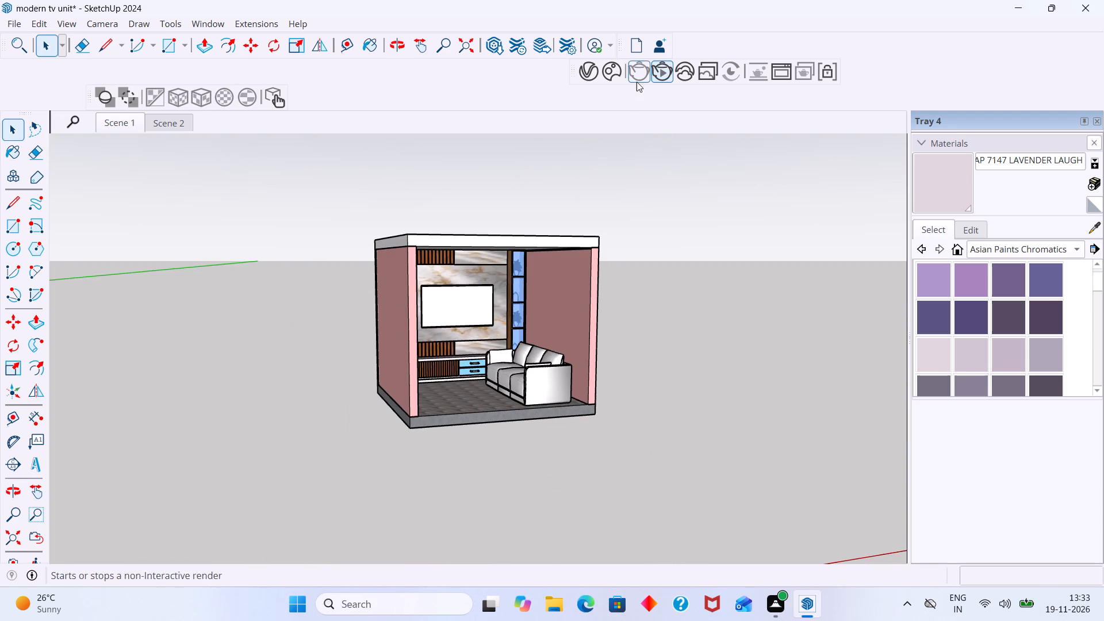
pyautogui.click(669, 72)
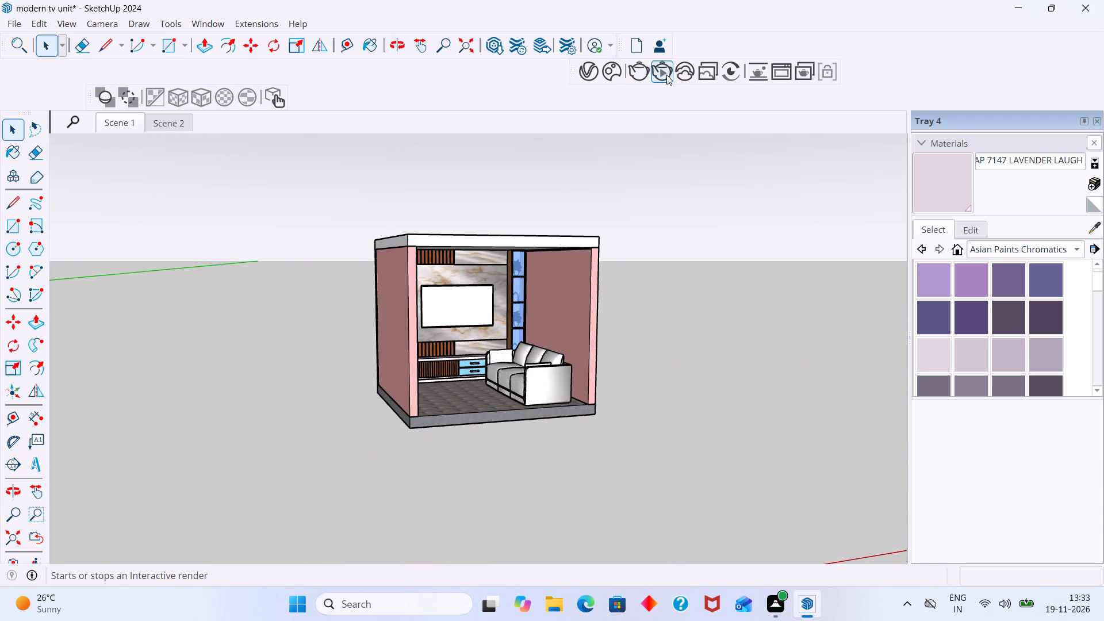
pyautogui.doubleClick(662, 74)
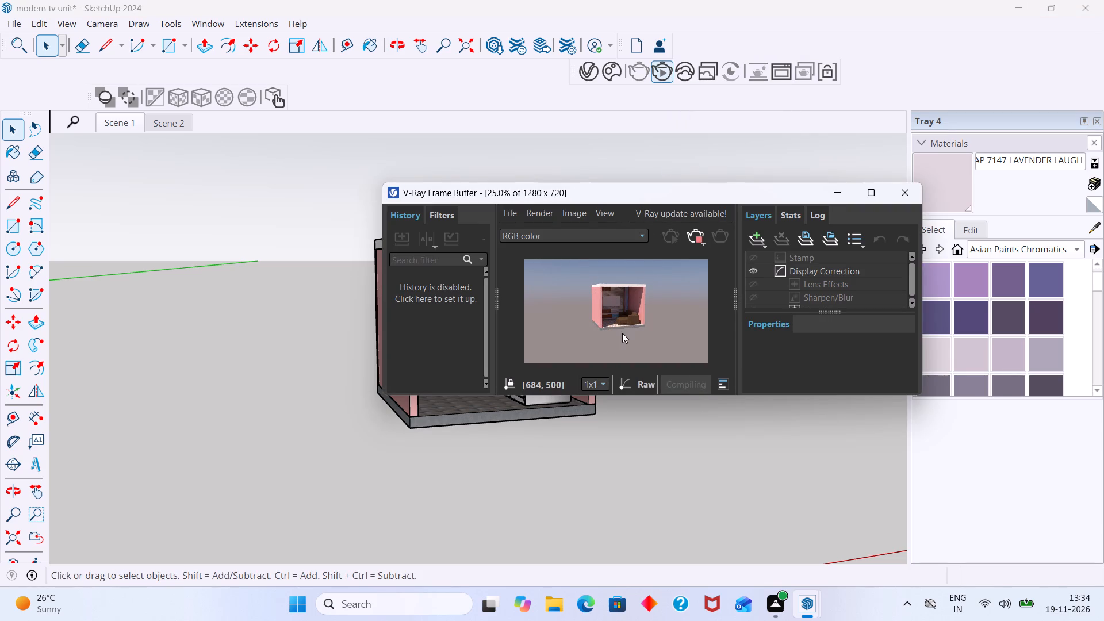
# Enlarge the V-Ray Frame Buffer window and examine the rendered room's TV wall, console and sofa up close.
pyautogui.scroll(2, 617, 324)
pyautogui.scroll(-2, 615, 308)
pyautogui.keyDown('shift'); pyautogui.moveTo(583, 308); pyautogui.dragTo(507, 328, button='middle'); pyautogui.keyUp('shift')
pyautogui.scroll(2, 623, 264)
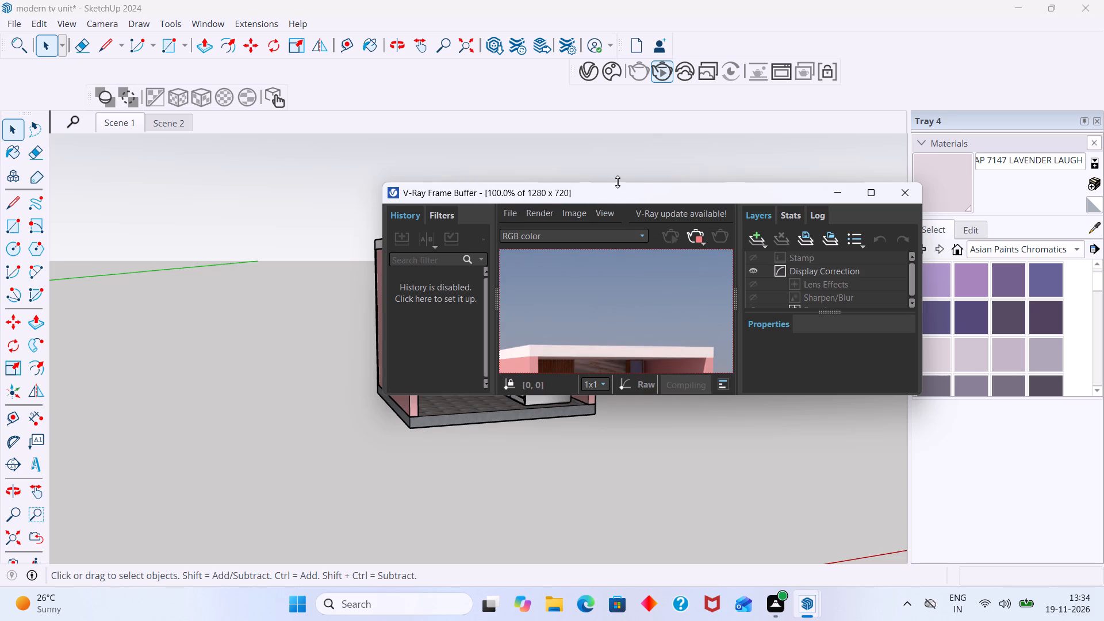
pyautogui.moveTo(618, 182); pyautogui.dragTo(563, 113)
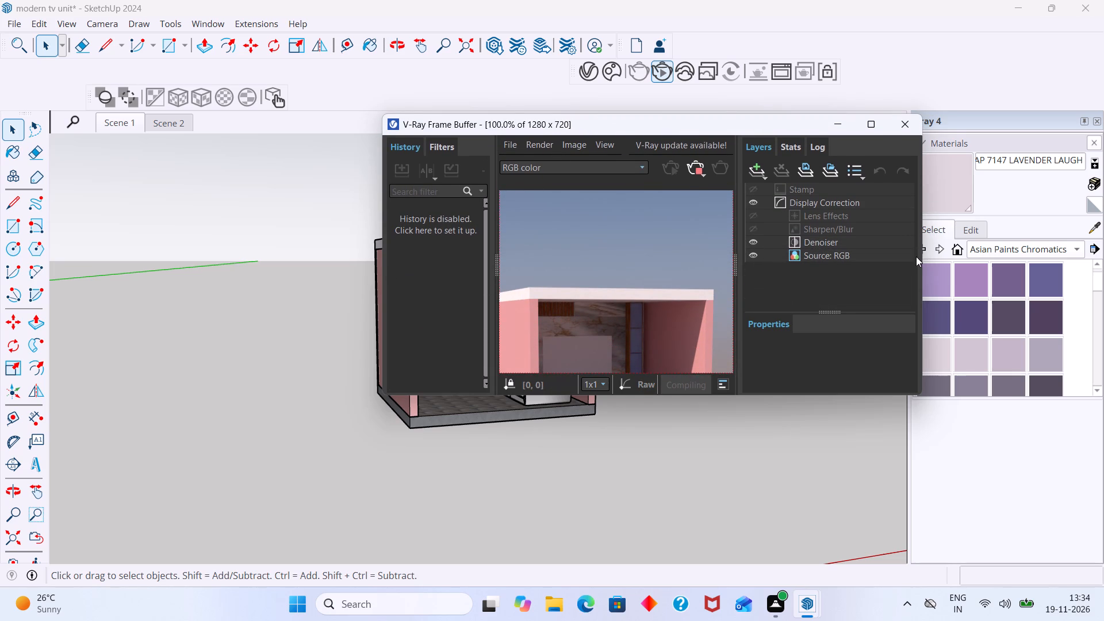
pyautogui.moveTo(925, 260); pyautogui.dragTo(830, 260)
pyautogui.scroll(-2, 605, 252)
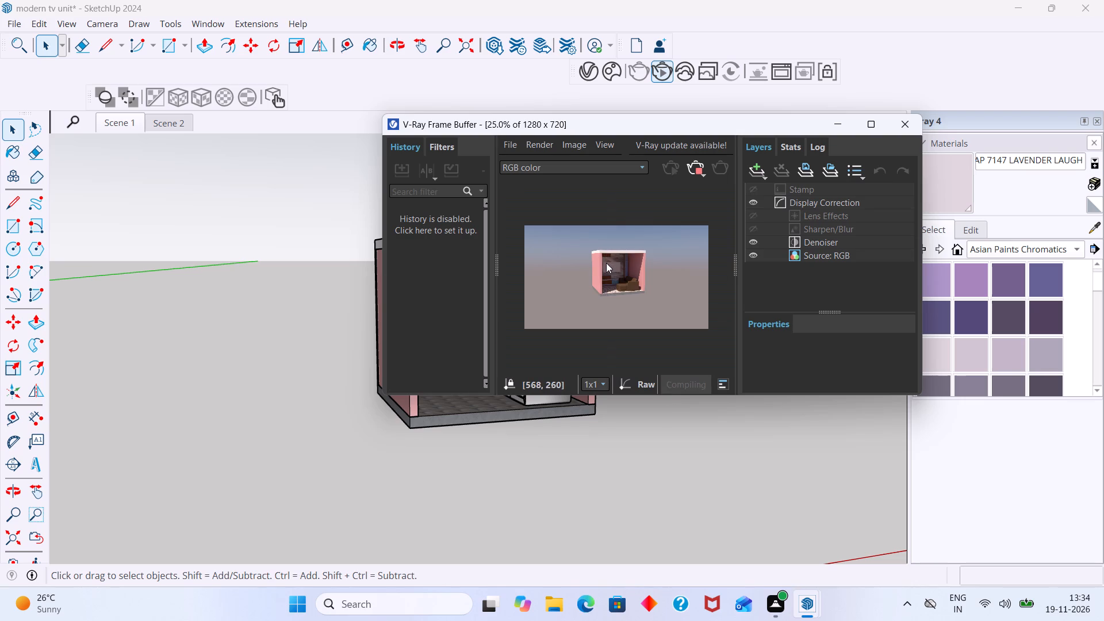
pyautogui.scroll(1, 608, 263)
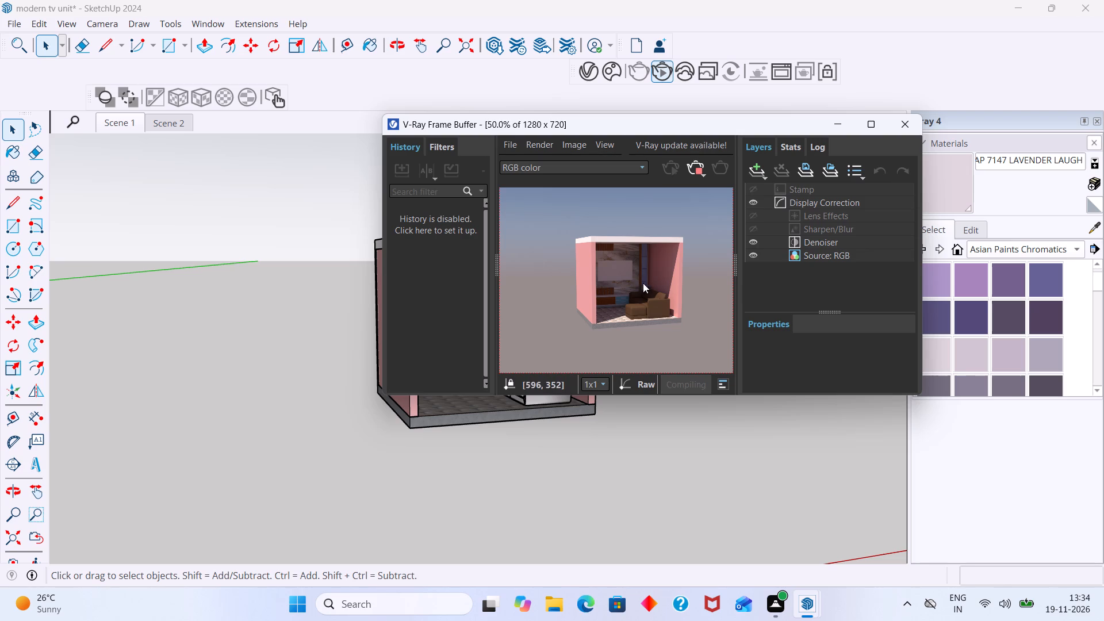
pyautogui.scroll(3, 646, 289)
pyautogui.scroll(-2, 643, 293)
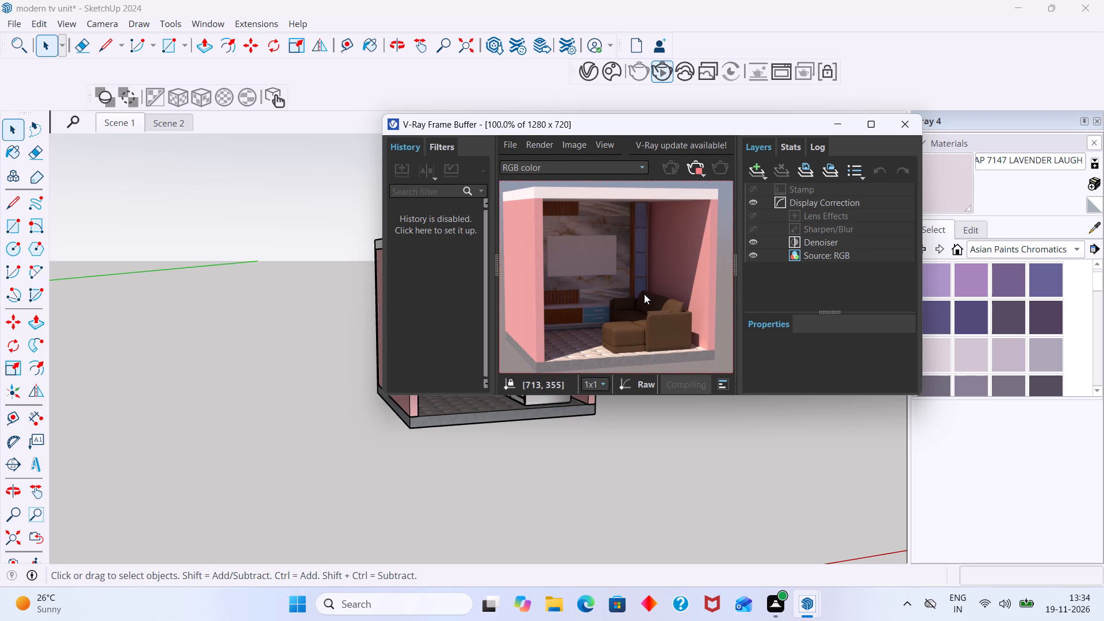
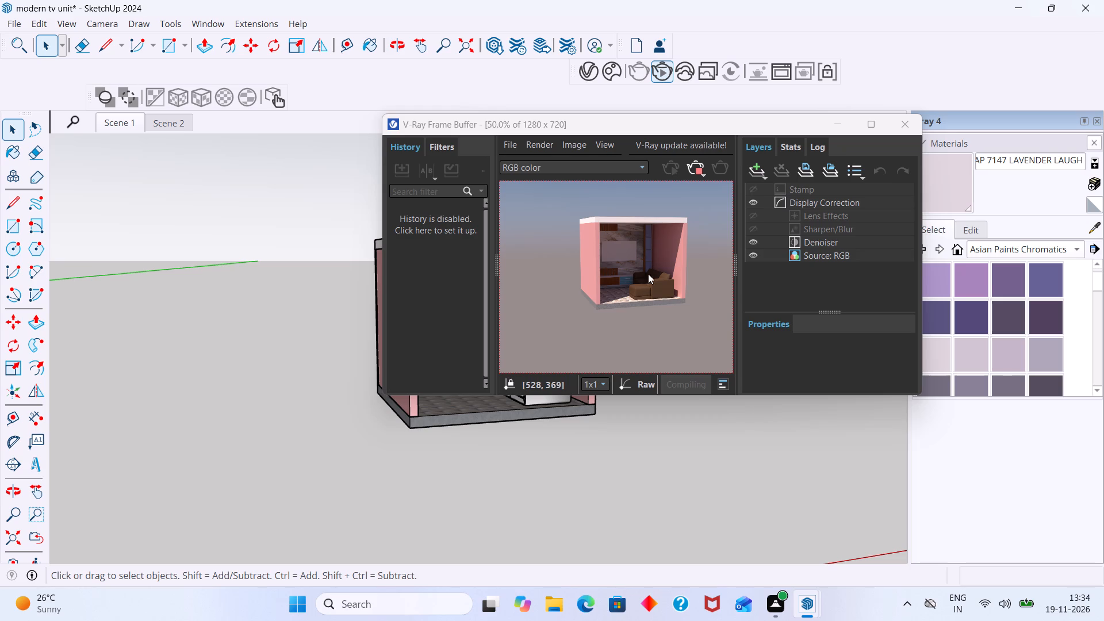
# Examine the whole rendered room in the V-Ray Frame Buffer, including the TV wall, pink side walls and ceiling edge.
pyautogui.scroll(2, 653, 270)
pyautogui.scroll(-1, 663, 269)
pyautogui.scroll(2, 662, 271)
pyautogui.scroll(-2, 662, 273)
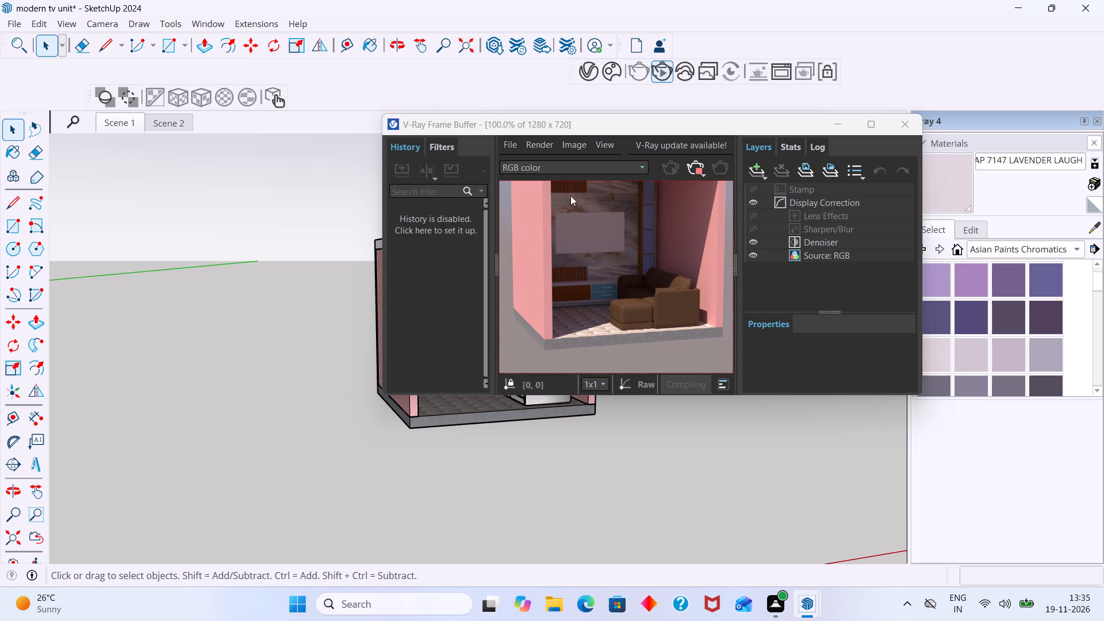
pyautogui.moveTo(562, 216); pyautogui.dragTo(524, 270, button='middle')
pyautogui.moveTo(600, 253); pyautogui.dragTo(622, 243, button='middle')
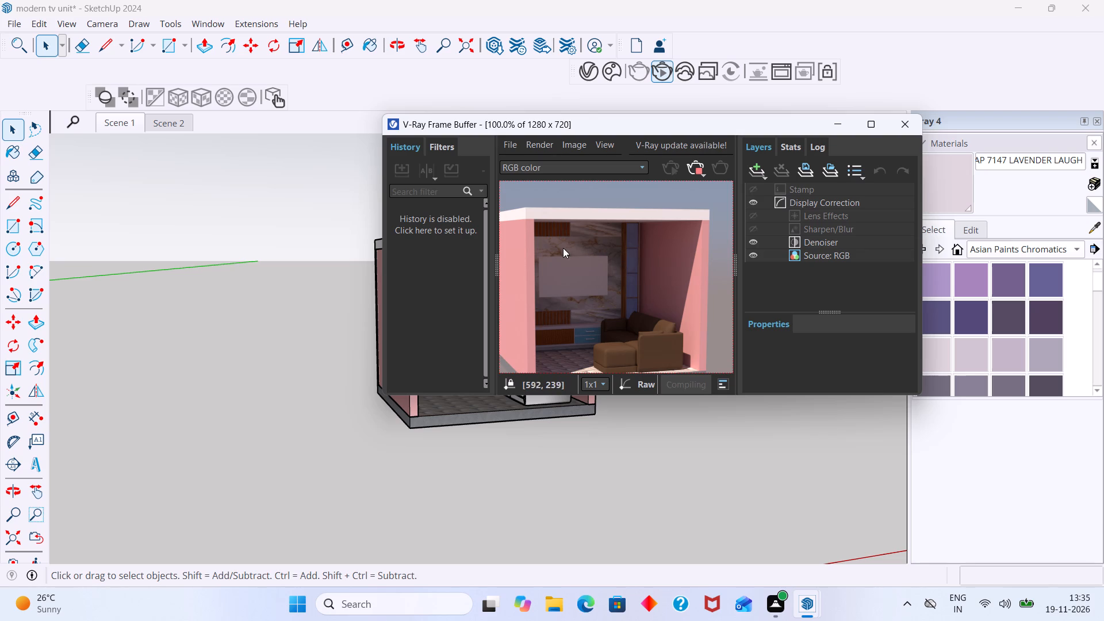
pyautogui.scroll(-2, 627, 228)
pyautogui.scroll(2, 628, 227)
pyautogui.moveTo(632, 278); pyautogui.dragTo(600, 238, button='middle')
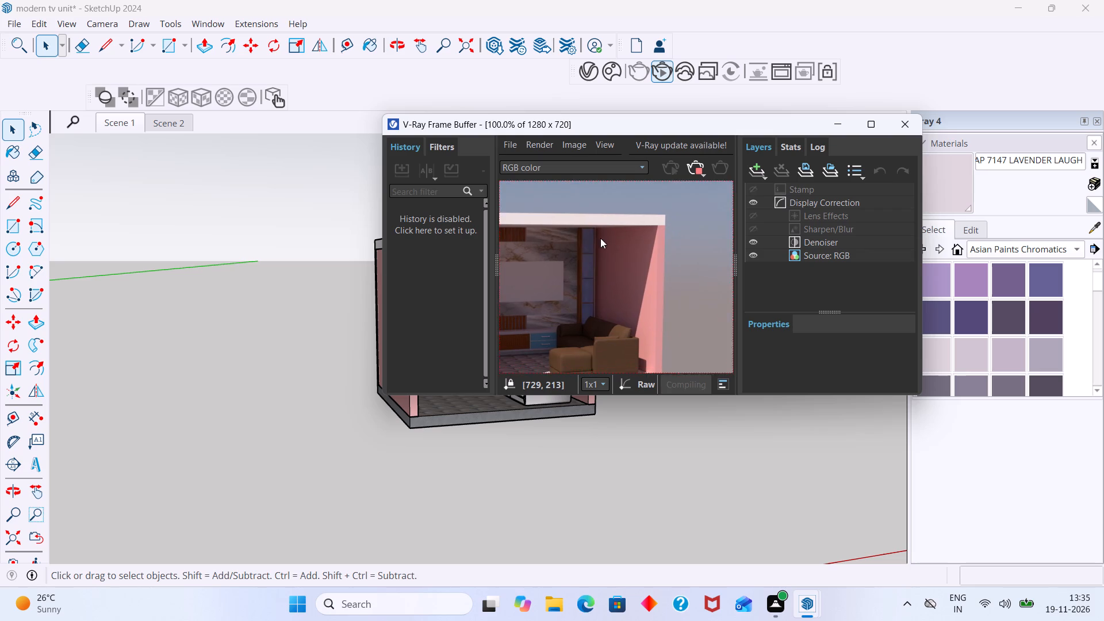
pyautogui.moveTo(600, 238); pyautogui.dragTo(665, 233, button='middle')
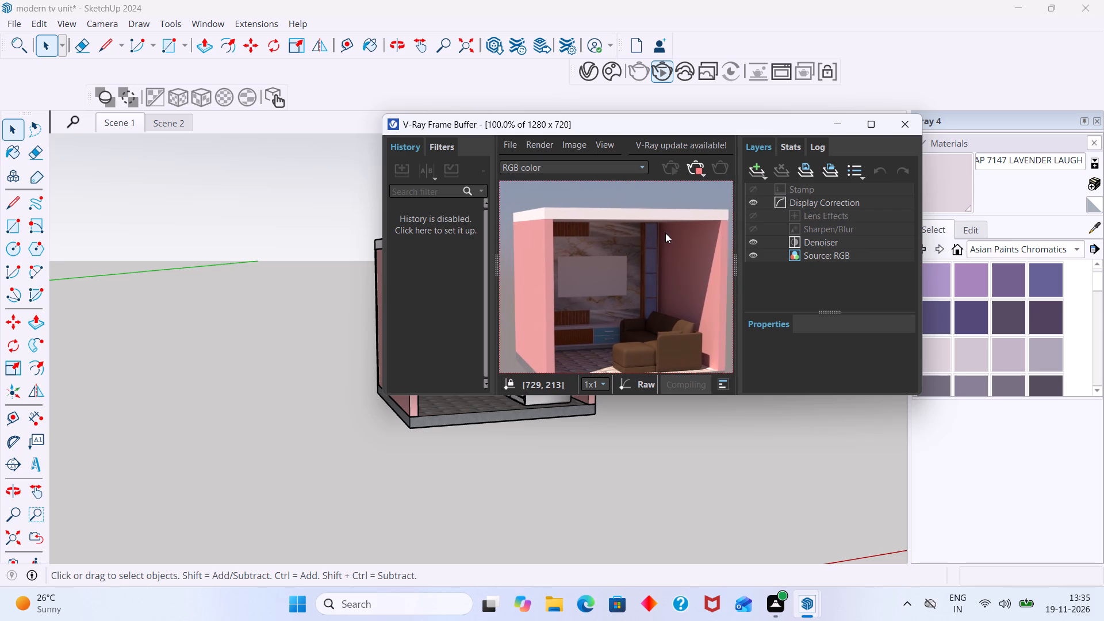
pyautogui.moveTo(665, 233); pyautogui.dragTo(670, 234, button='middle')
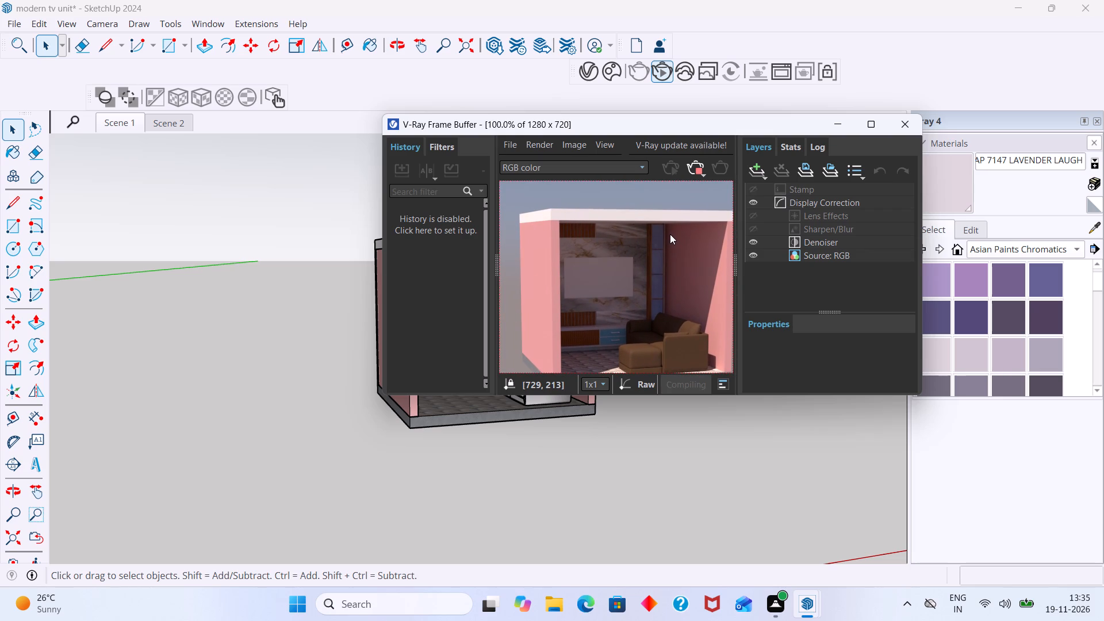
pyautogui.moveTo(670, 234); pyautogui.dragTo(651, 223, button='middle')
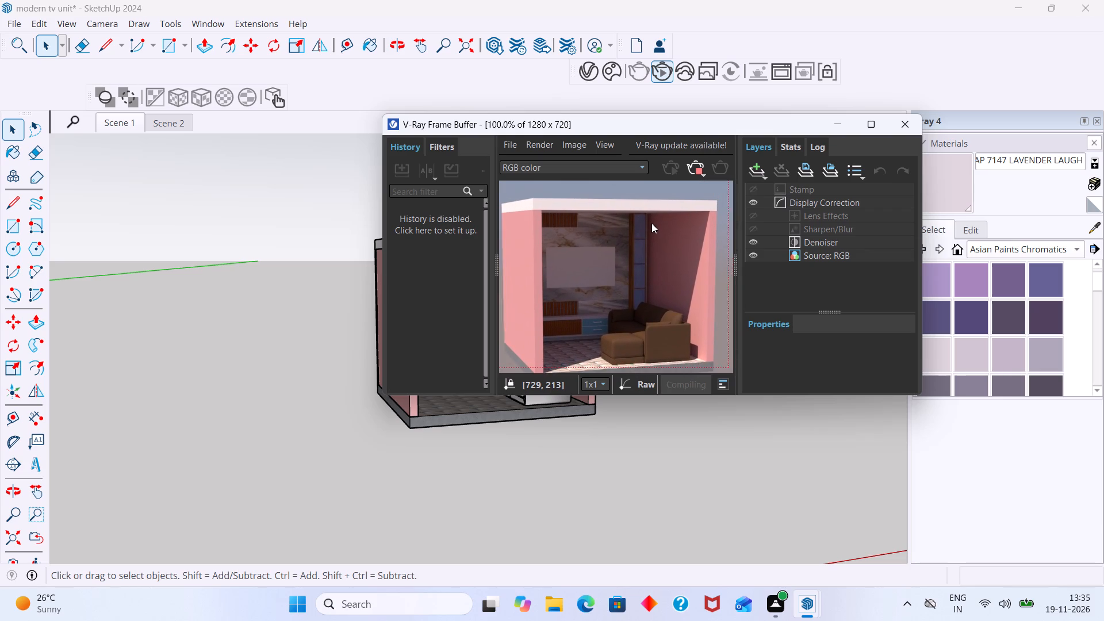
pyautogui.moveTo(651, 223); pyautogui.dragTo(649, 216, button='middle')
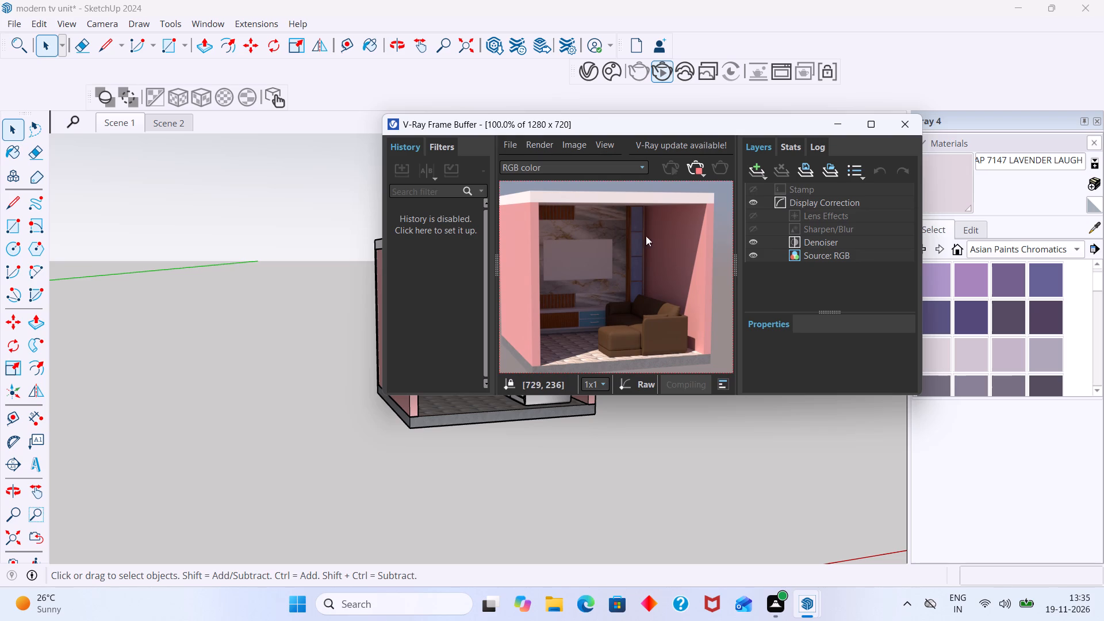
pyautogui.moveTo(612, 219); pyautogui.dragTo(612, 241, button='middle')
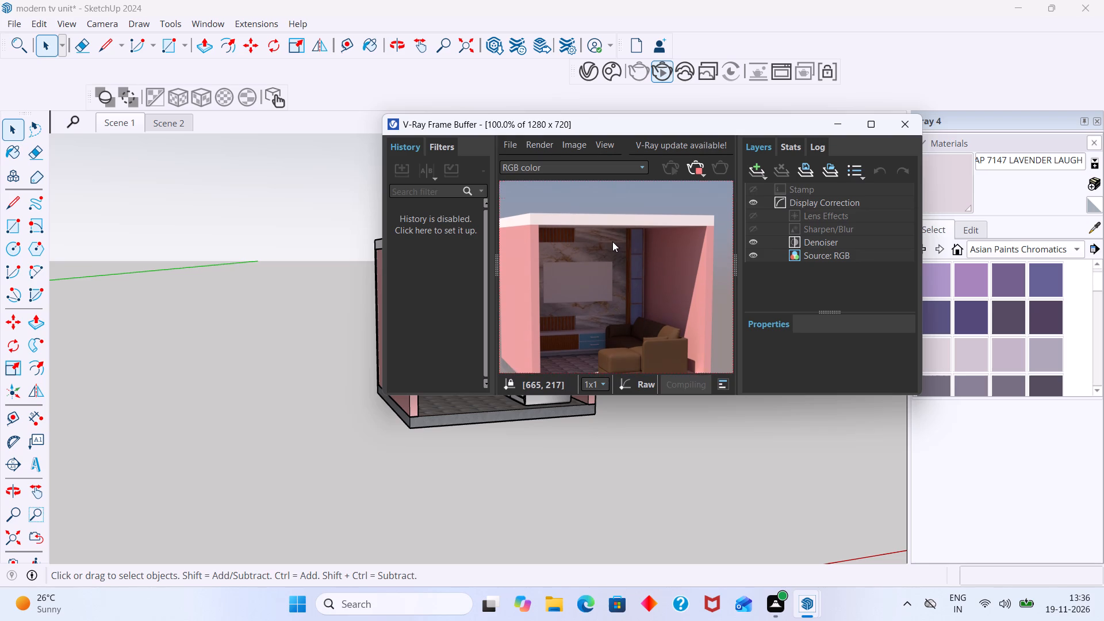
pyautogui.moveTo(612, 241); pyautogui.dragTo(613, 216, button='middle')
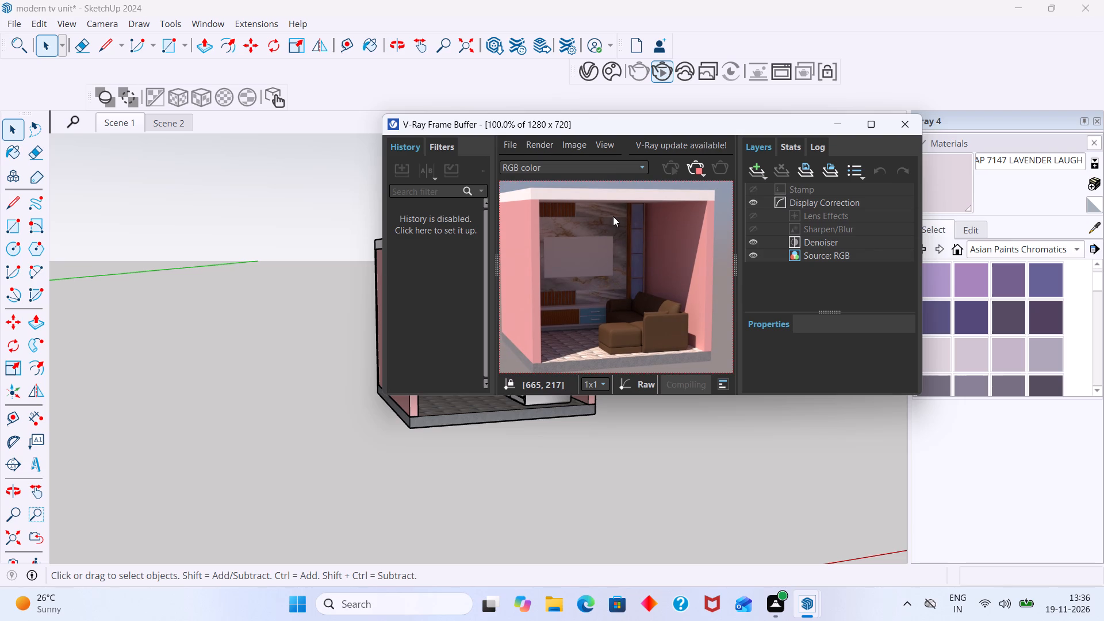
pyautogui.moveTo(613, 216); pyautogui.dragTo(618, 216, button='middle')
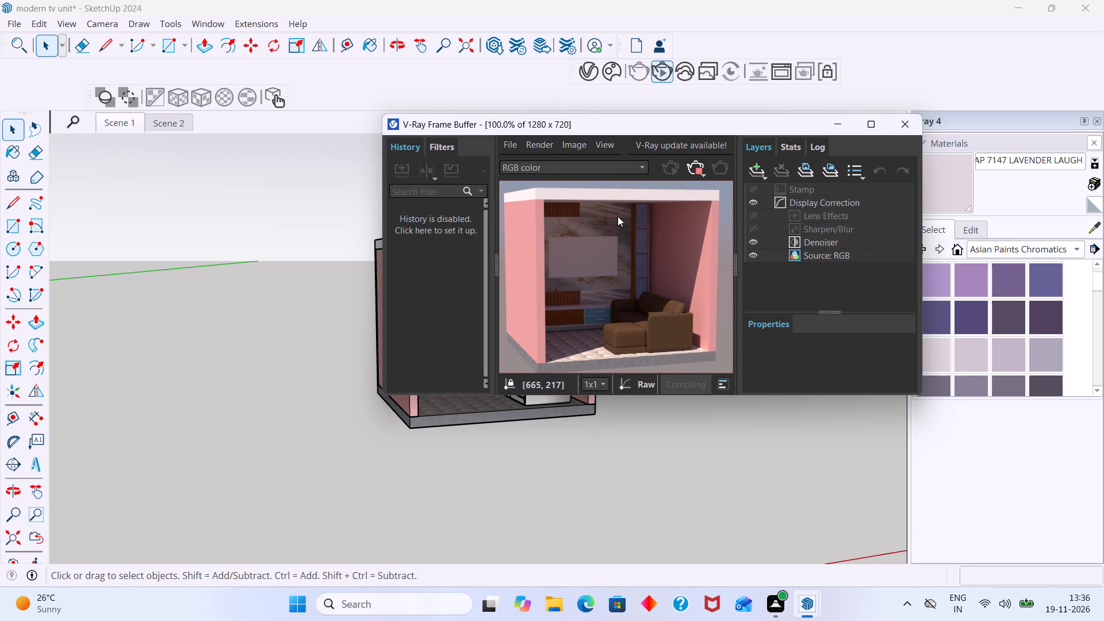
pyautogui.moveTo(618, 216); pyautogui.dragTo(618, 215, button='middle')
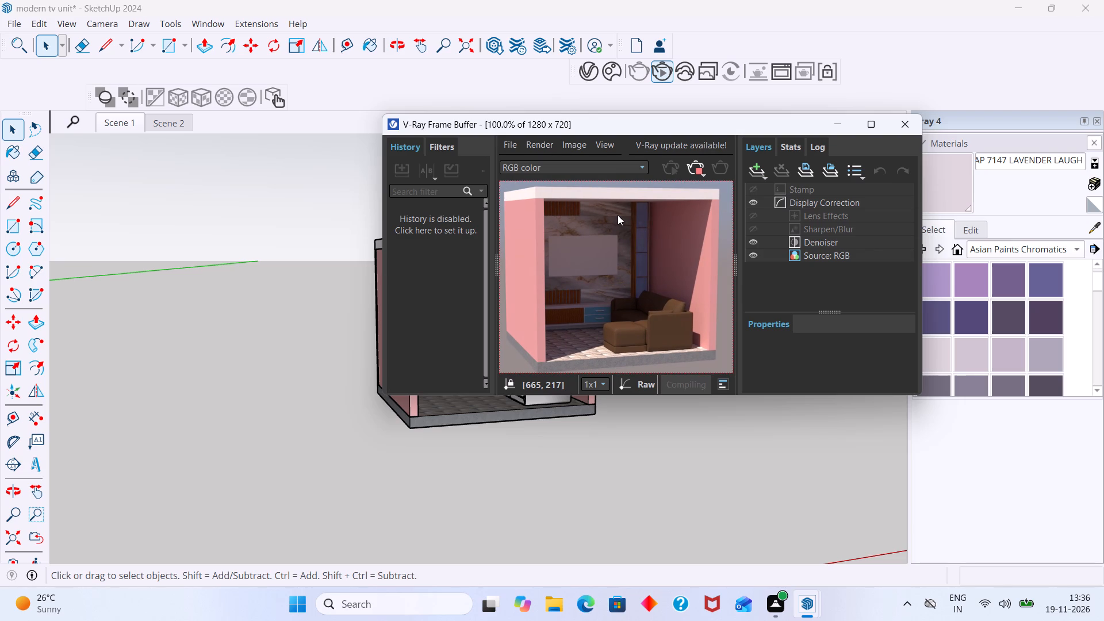
pyautogui.moveTo(618, 215); pyautogui.dragTo(618, 214, button='middle')
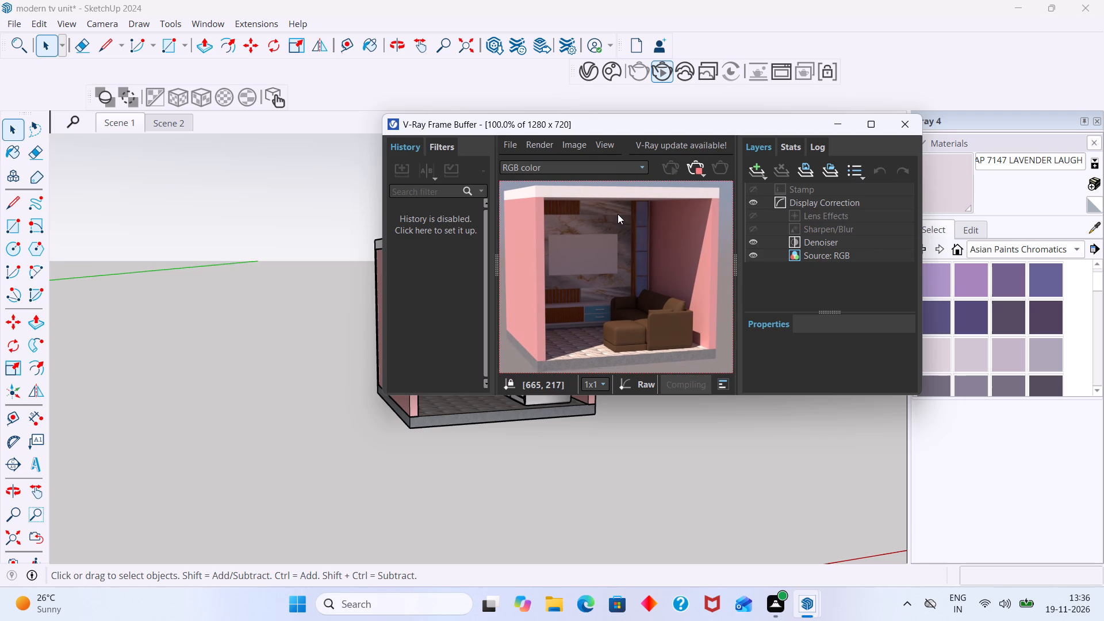
pyautogui.moveTo(618, 214); pyautogui.dragTo(614, 225, button='middle')
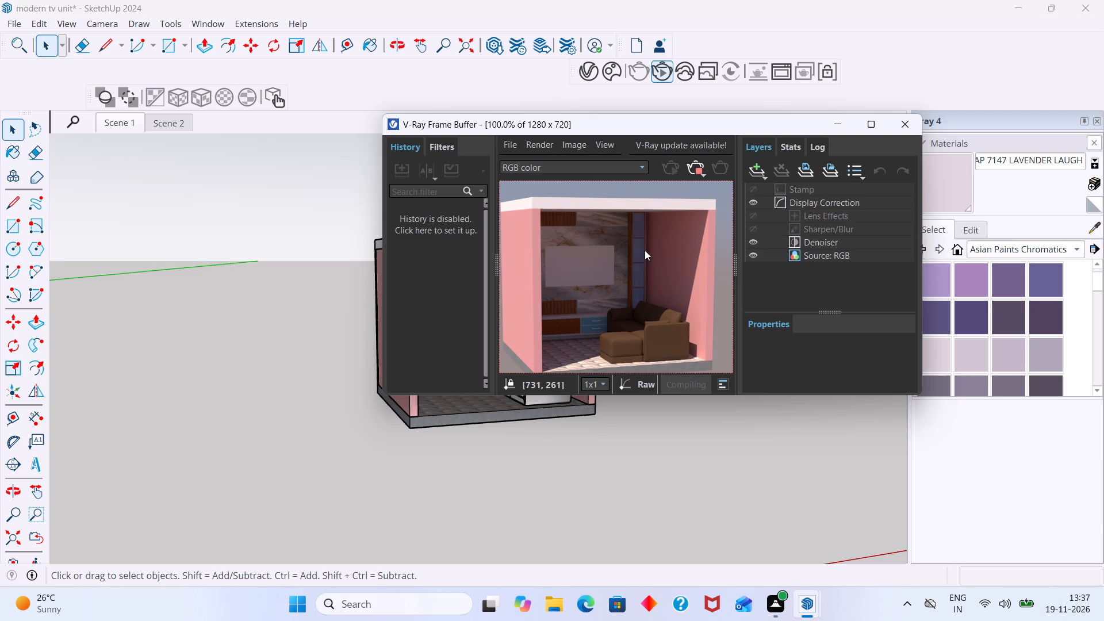
# Examine the render's marble TV panel, blue-glass shelf unit, console and brown sofa up close and against the whole room.
pyautogui.moveTo(616, 250); pyautogui.dragTo(592, 260, button='middle')
pyautogui.scroll(1, 592, 260)
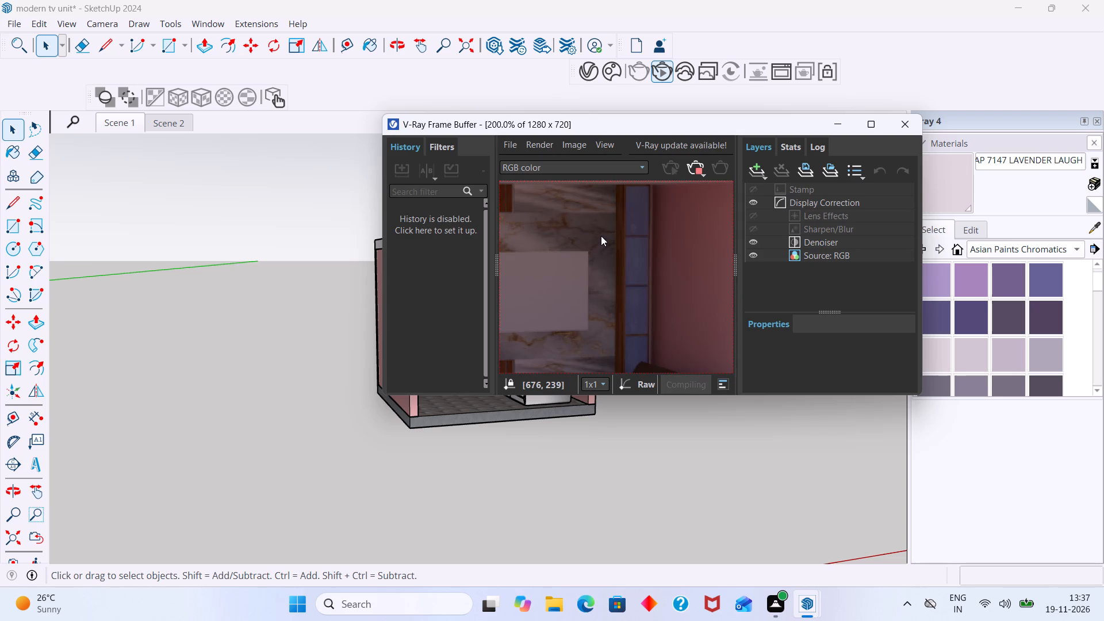
pyautogui.scroll(-1, 601, 236)
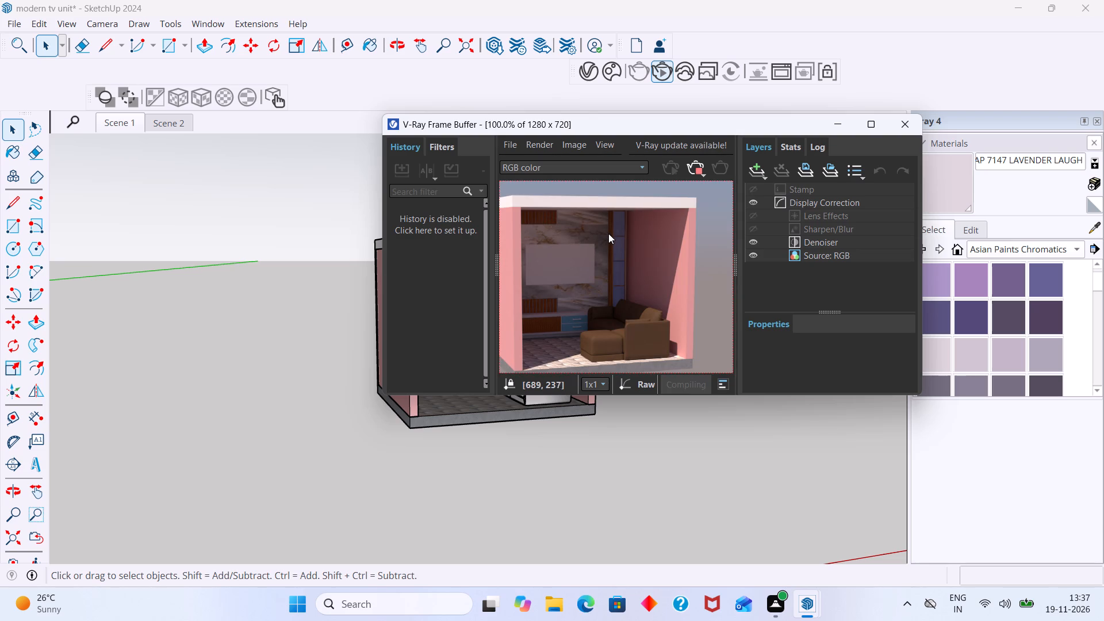
pyautogui.scroll(-1, 611, 232)
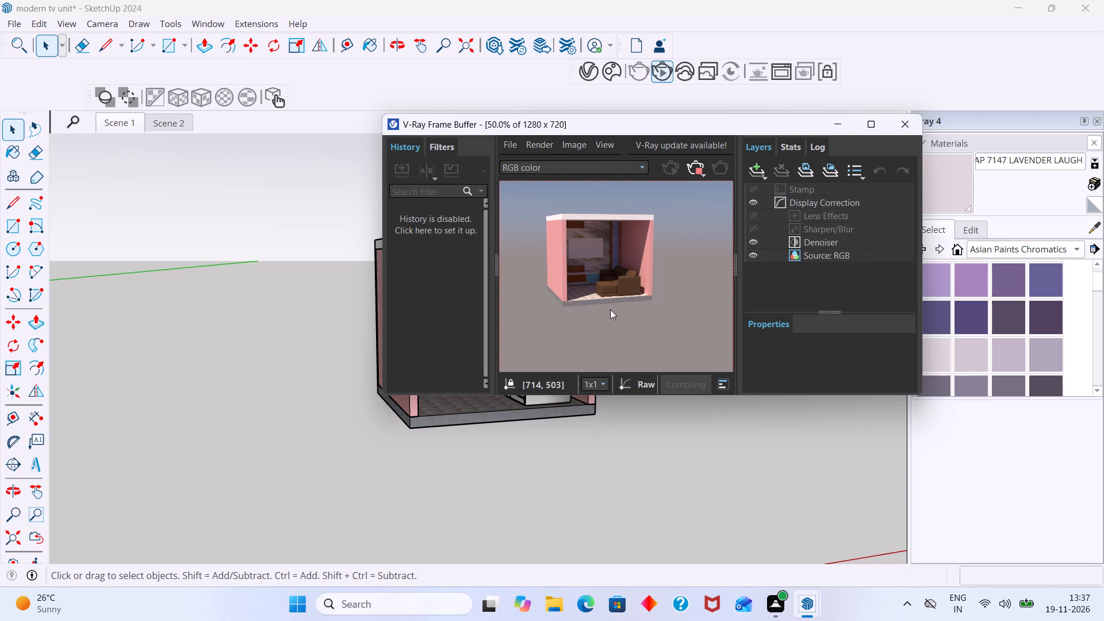
pyautogui.scroll(1, 603, 297)
pyautogui.moveTo(611, 278); pyautogui.dragTo(585, 329, button='middle')
pyautogui.scroll(1, 581, 335)
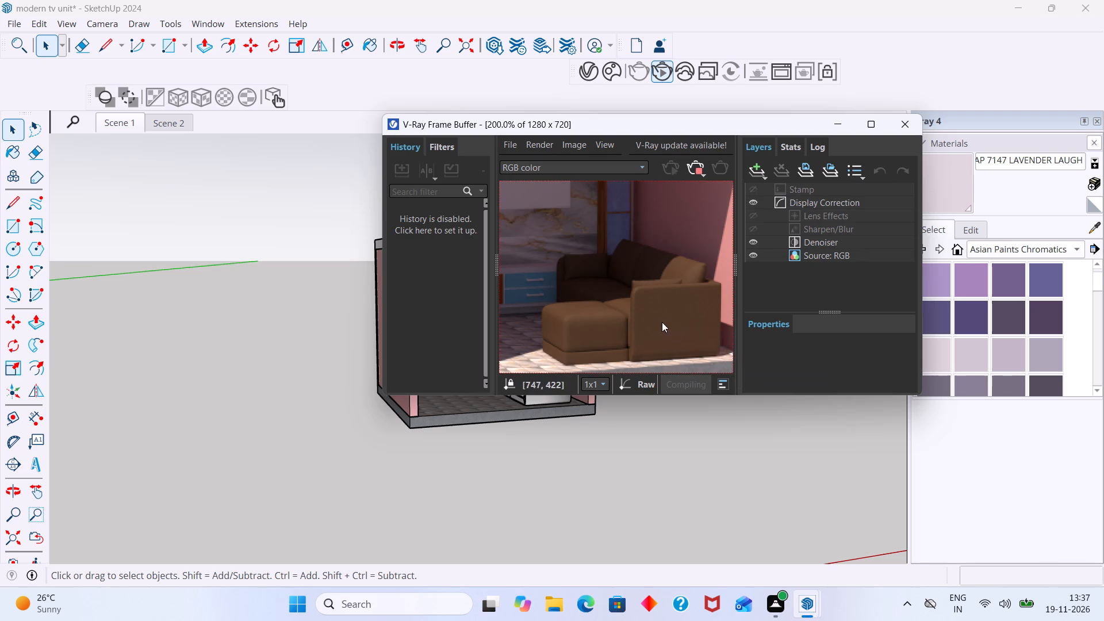
pyautogui.scroll(-1, 615, 302)
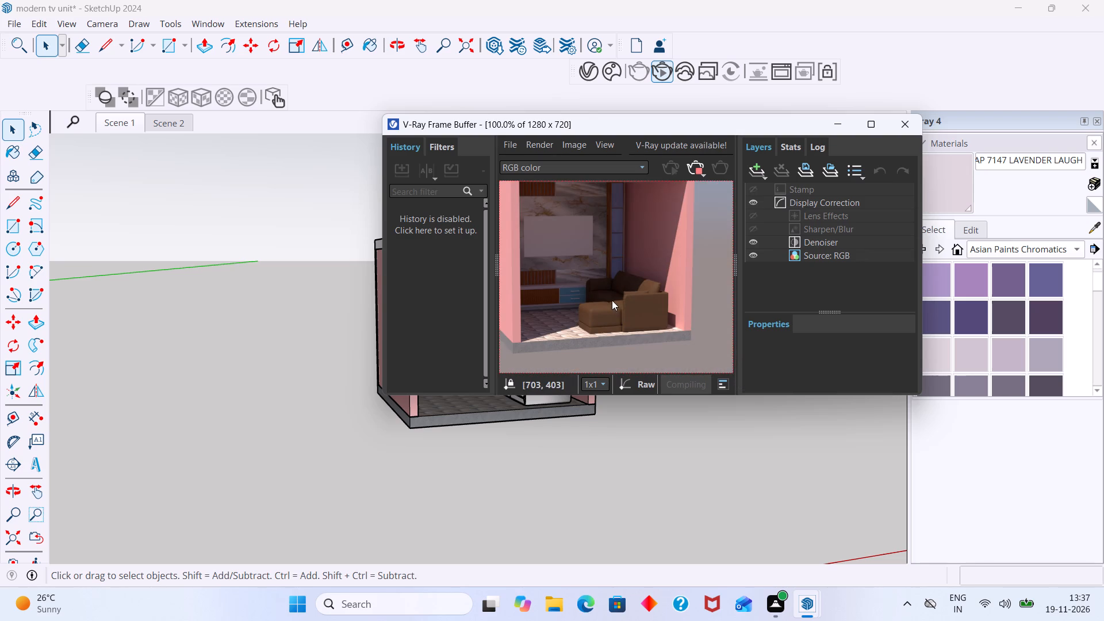
pyautogui.moveTo(595, 298); pyautogui.dragTo(587, 328, button='middle')
pyautogui.moveTo(600, 259); pyautogui.dragTo(611, 262, button='middle')
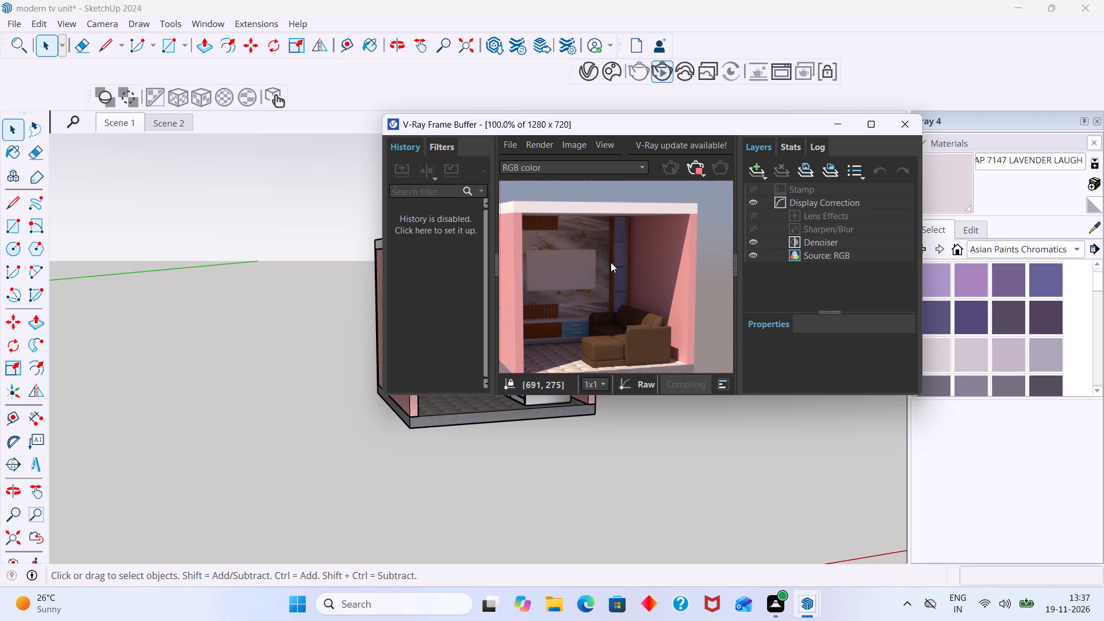
pyautogui.moveTo(611, 262); pyautogui.dragTo(618, 252, button='middle')
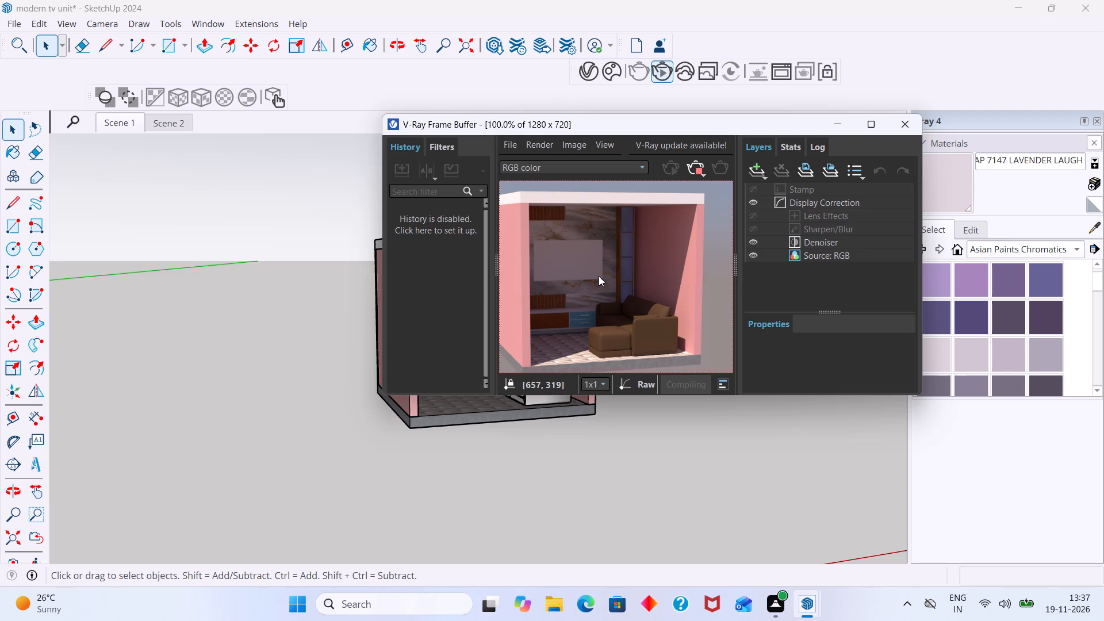
pyautogui.moveTo(588, 275); pyautogui.dragTo(595, 284, button='middle')
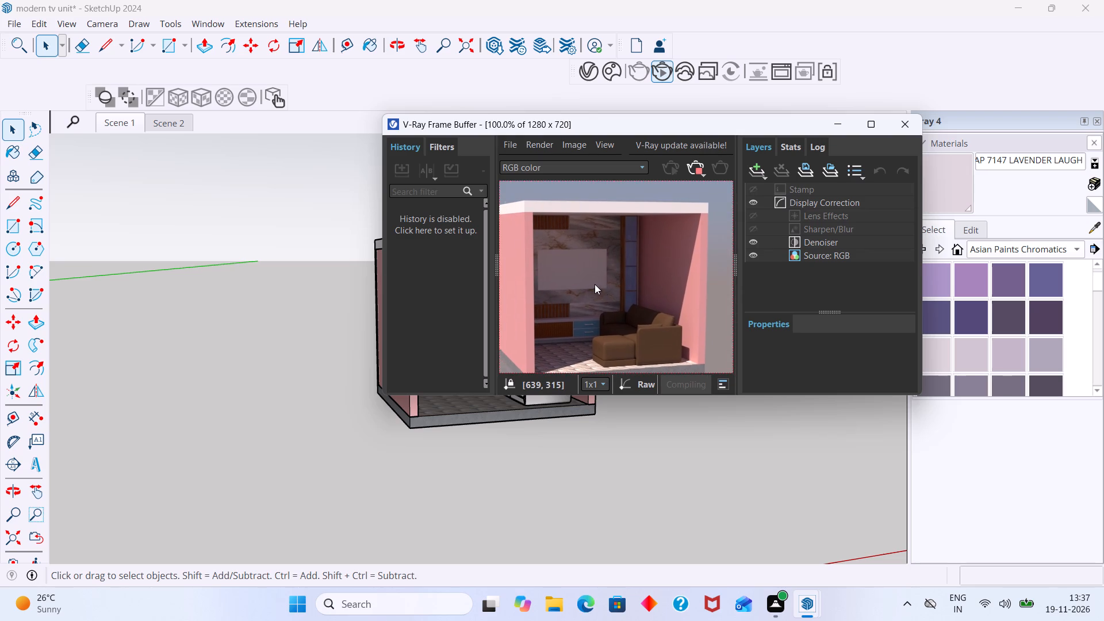
pyautogui.moveTo(595, 284); pyautogui.dragTo(595, 284, button='middle')
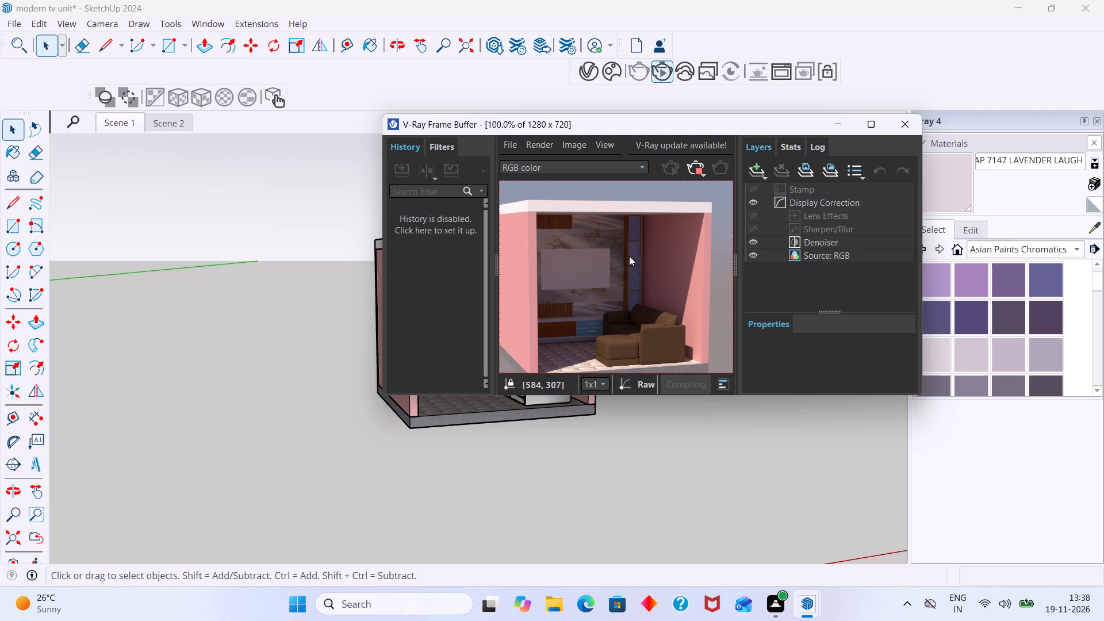
pyautogui.moveTo(658, 265); pyautogui.dragTo(639, 260, button='middle')
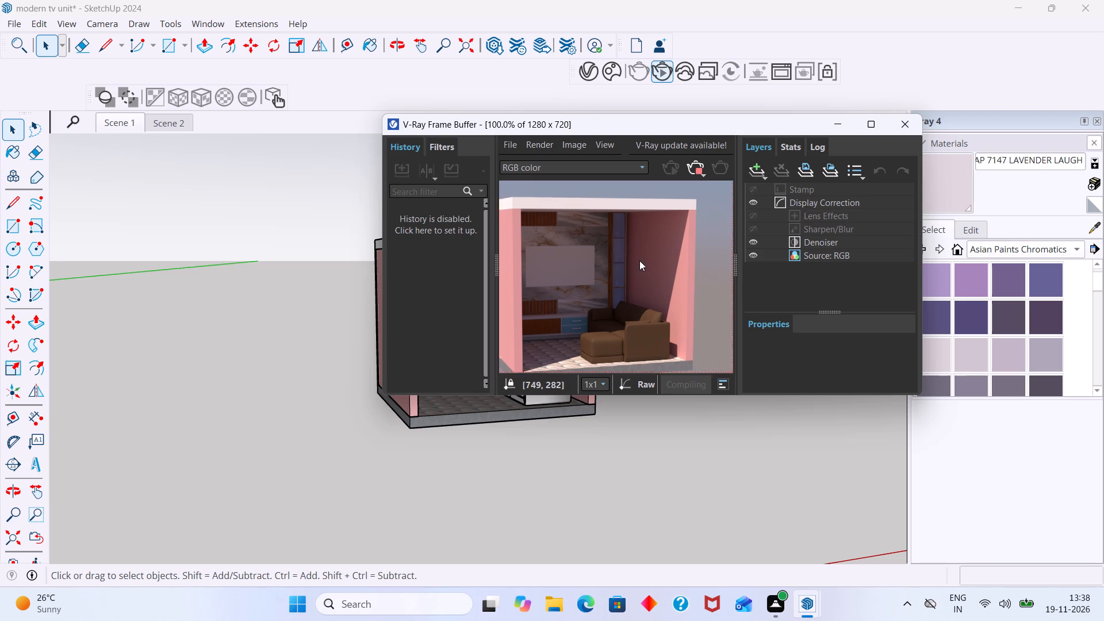
pyautogui.moveTo(639, 260); pyautogui.dragTo(616, 239, button='middle')
pyautogui.scroll(2, 577, 238)
pyautogui.scroll(-4, 580, 237)
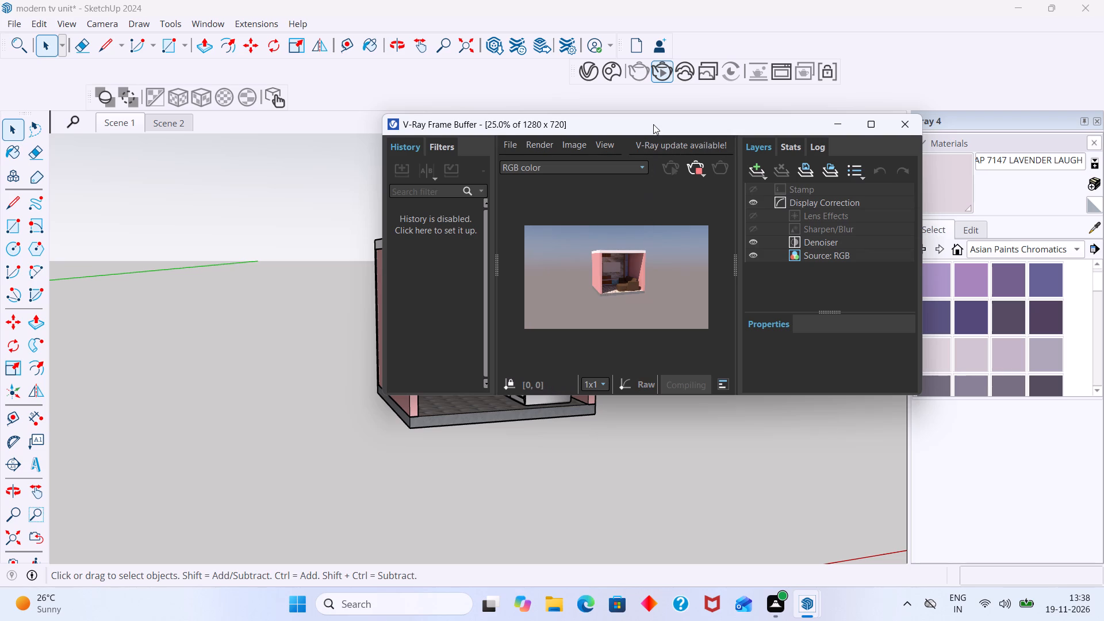
# Move the V-Ray Frame Buffer window aside to uncover the model and reframe the whole room at an angle for the live render.
pyautogui.moveTo(653, 122); pyautogui.dragTo(264, 236)
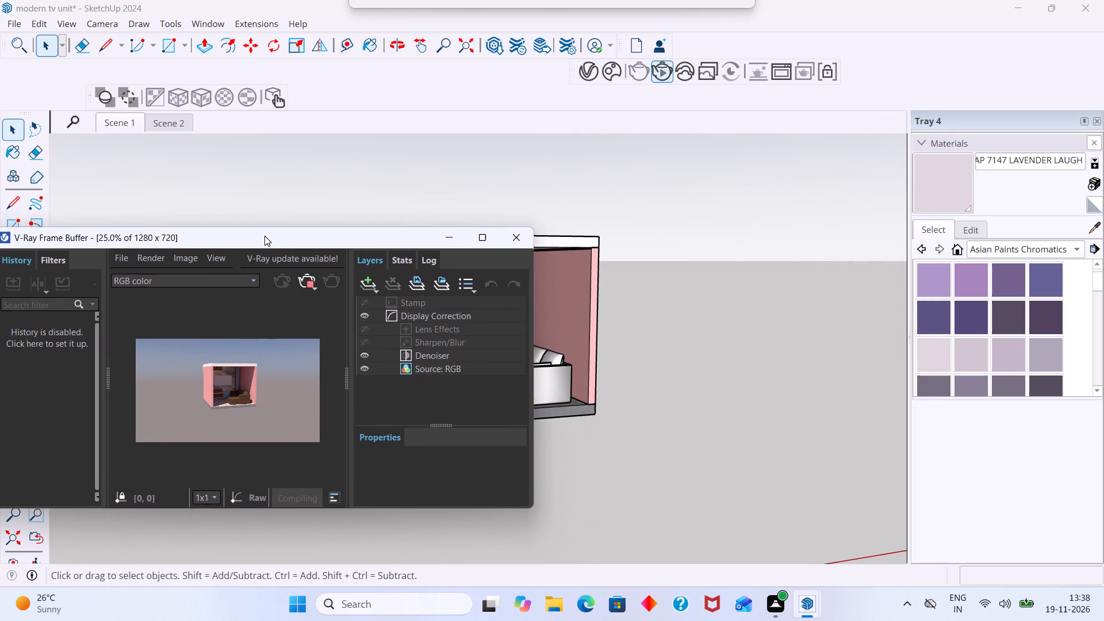
pyautogui.moveTo(264, 236); pyautogui.dragTo(191, 219)
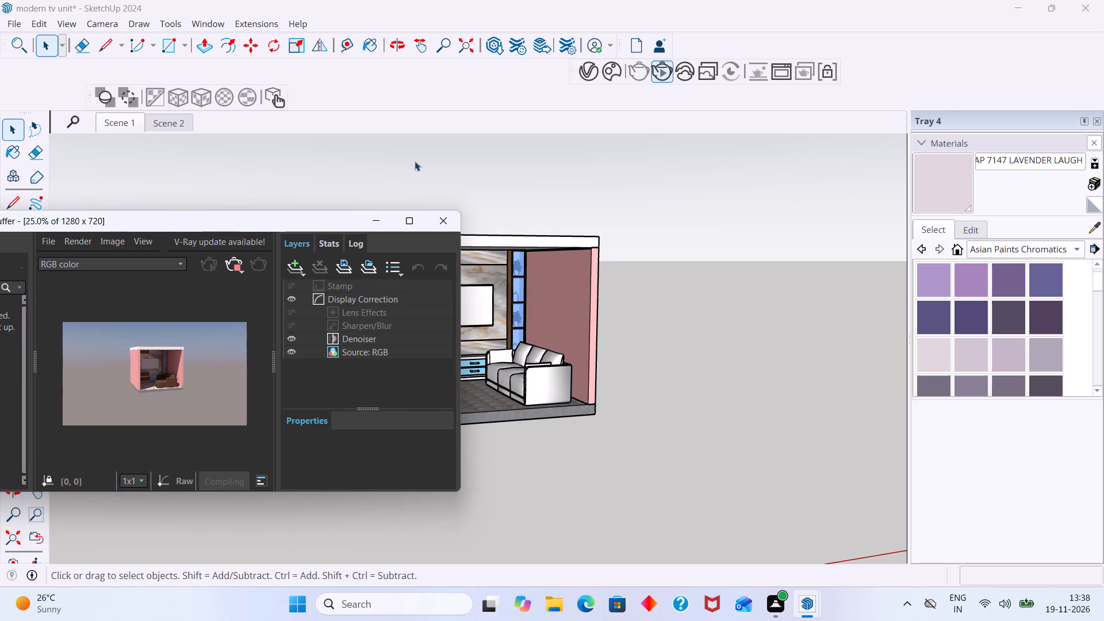
pyautogui.scroll(-4, 524, 262)
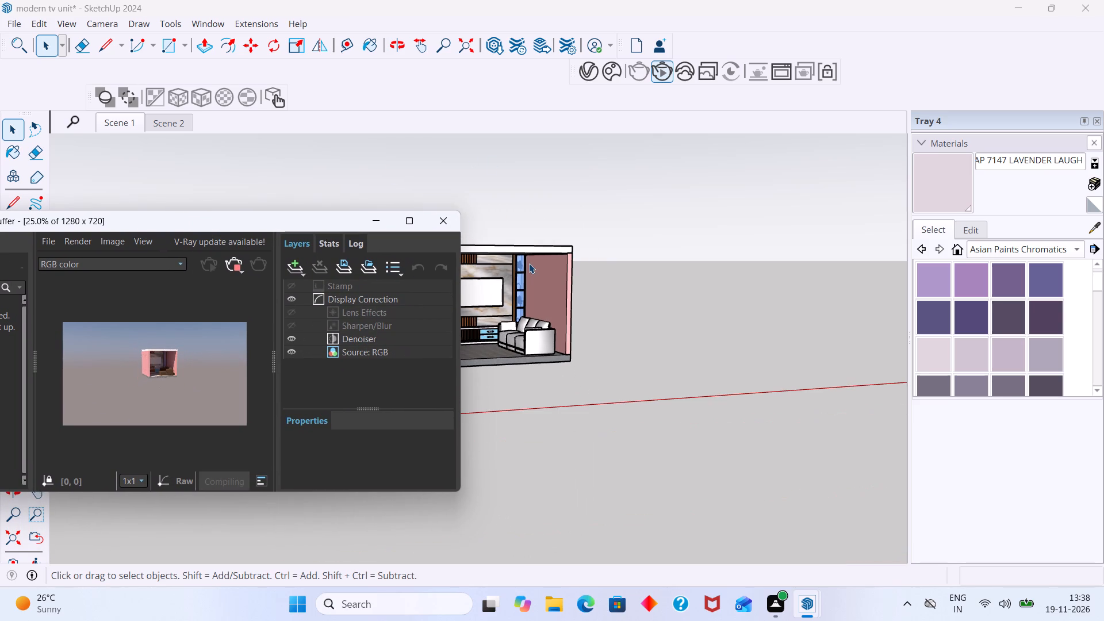
pyautogui.keyDown('shift'); pyautogui.moveTo(532, 270); pyautogui.dragTo(624, 272); pyautogui.keyUp('shift')
pyautogui.keyDown('shift'); pyautogui.moveTo(584, 275); pyautogui.dragTo(593, 275); pyautogui.keyUp('shift')
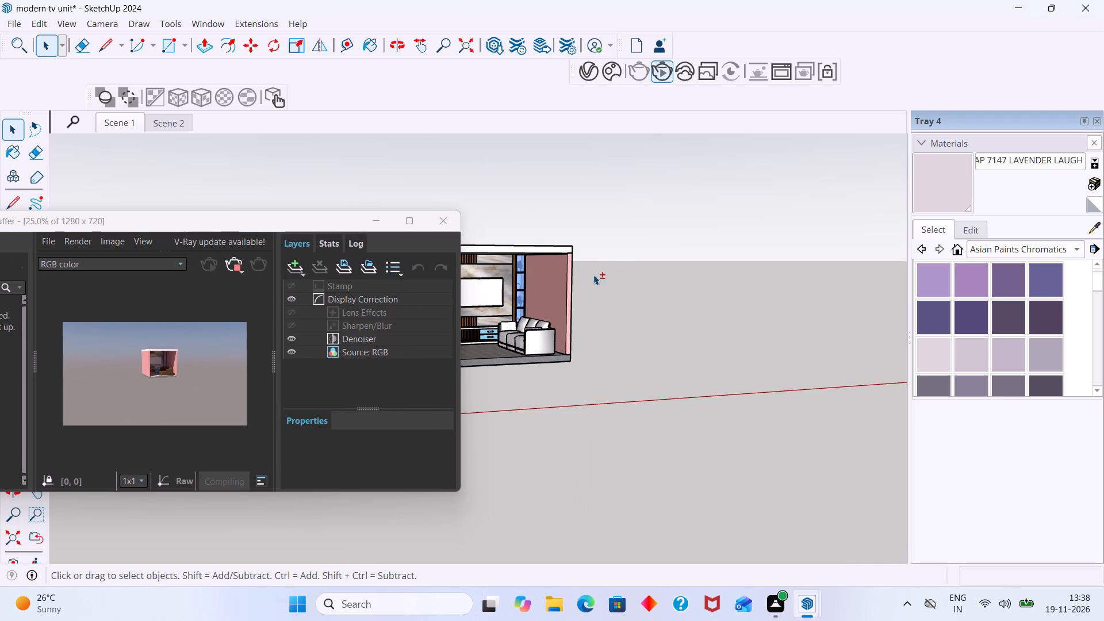
pyautogui.keyDown('shift'); pyautogui.moveTo(593, 275); pyautogui.dragTo(605, 278); pyautogui.keyUp('shift')
pyautogui.moveTo(572, 324); pyautogui.dragTo(615, 324, button='middle')
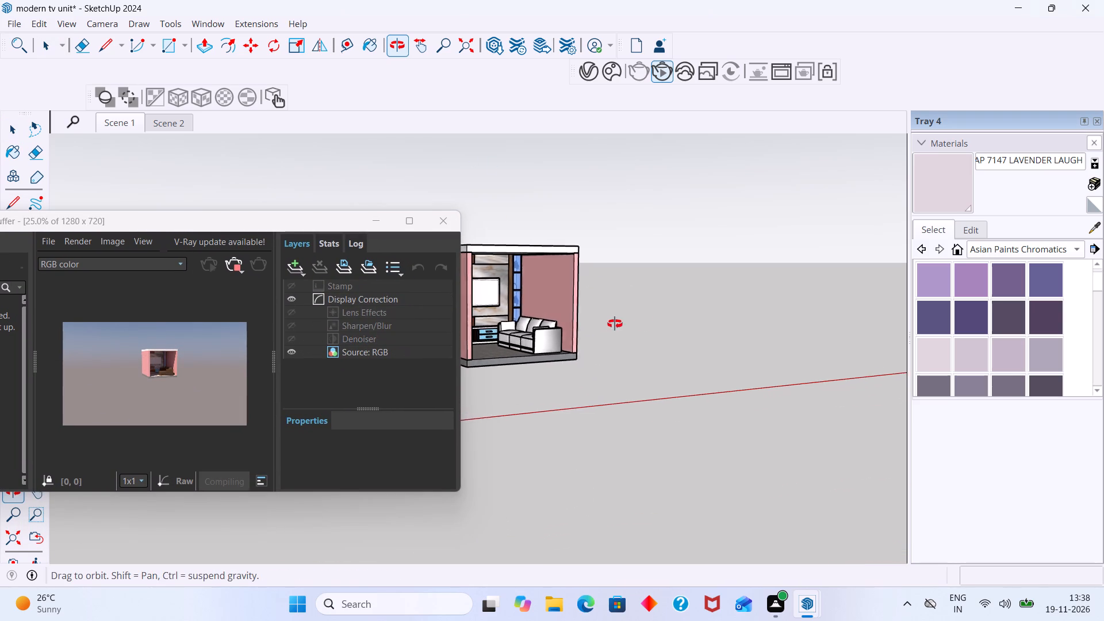
pyautogui.moveTo(615, 324); pyautogui.dragTo(581, 341, button='middle')
pyautogui.keyDown('shift'); pyautogui.moveTo(599, 323); pyautogui.dragTo(750, 323, button='middle'); pyautogui.keyUp('shift')
pyautogui.moveTo(630, 380); pyautogui.dragTo(599, 381, button='middle')
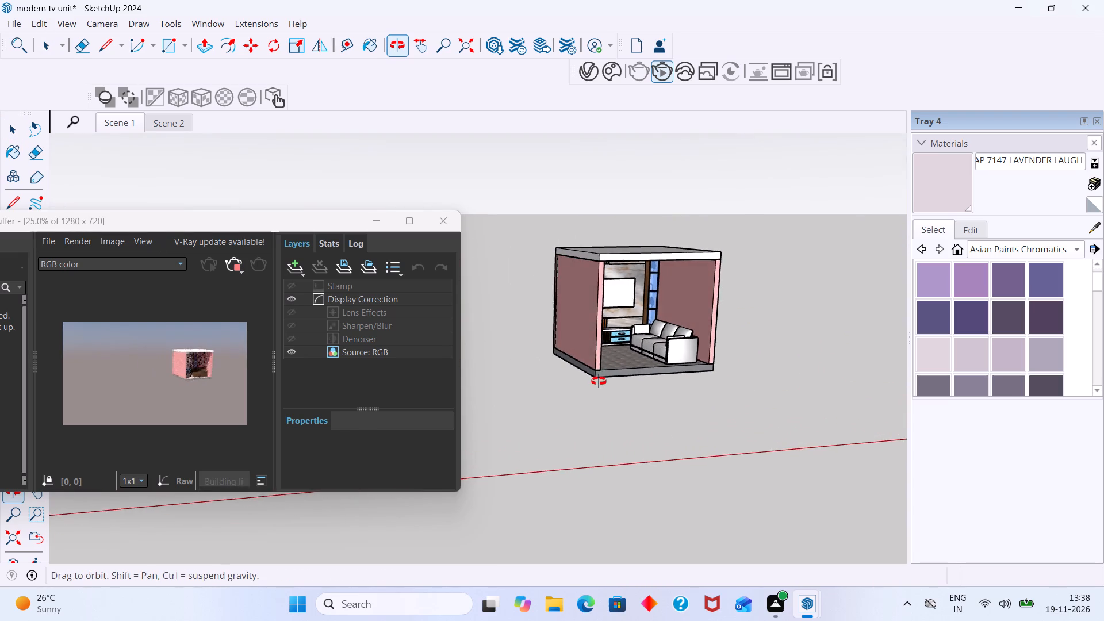
pyautogui.moveTo(599, 381); pyautogui.dragTo(594, 378, button='middle')
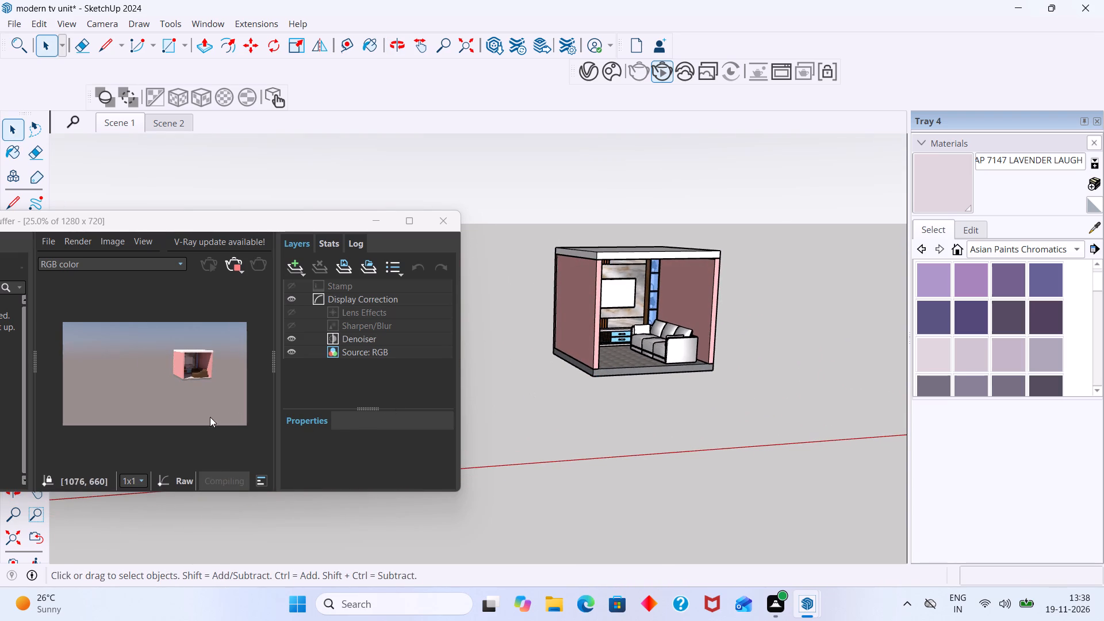
# Reframe the model closer and more squarely onto the TV wall and sofa for the V-Ray live render.
pyautogui.scroll(4, 179, 398)
pyautogui.scroll(-4, 214, 361)
pyautogui.scroll(1, 220, 389)
pyautogui.scroll(1, 164, 355)
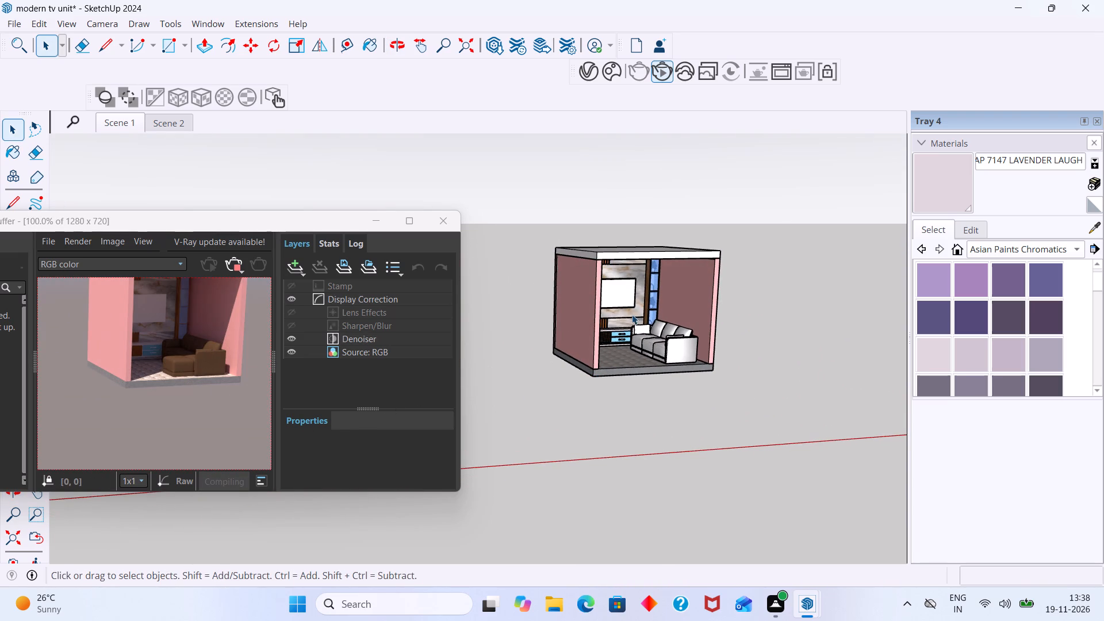
pyautogui.moveTo(645, 340); pyautogui.dragTo(581, 330, button='middle')
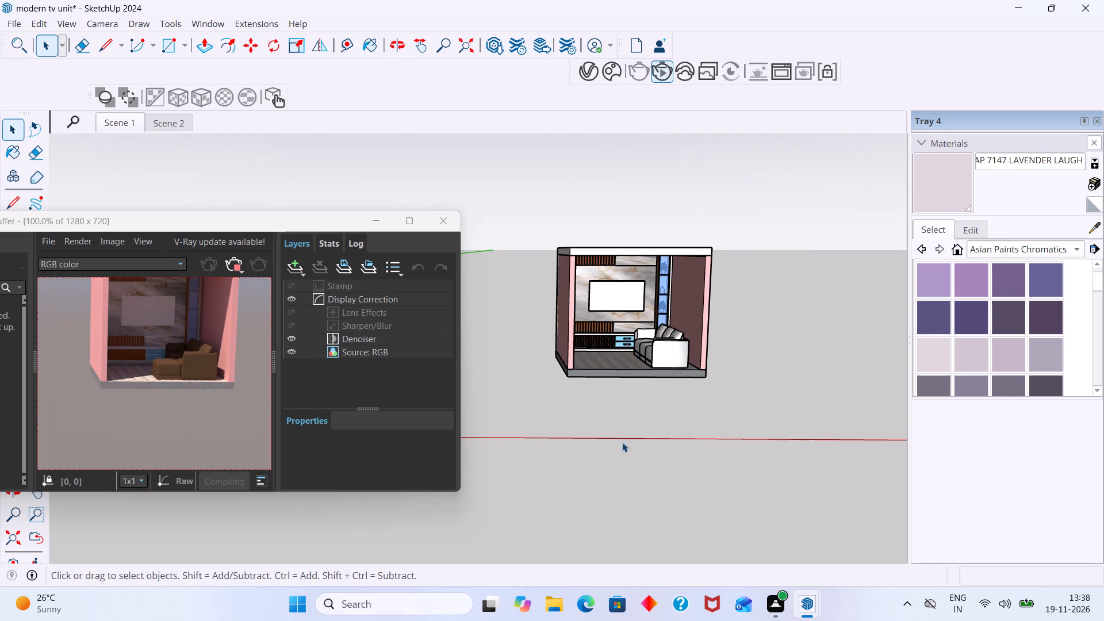
pyautogui.scroll(1, 659, 351)
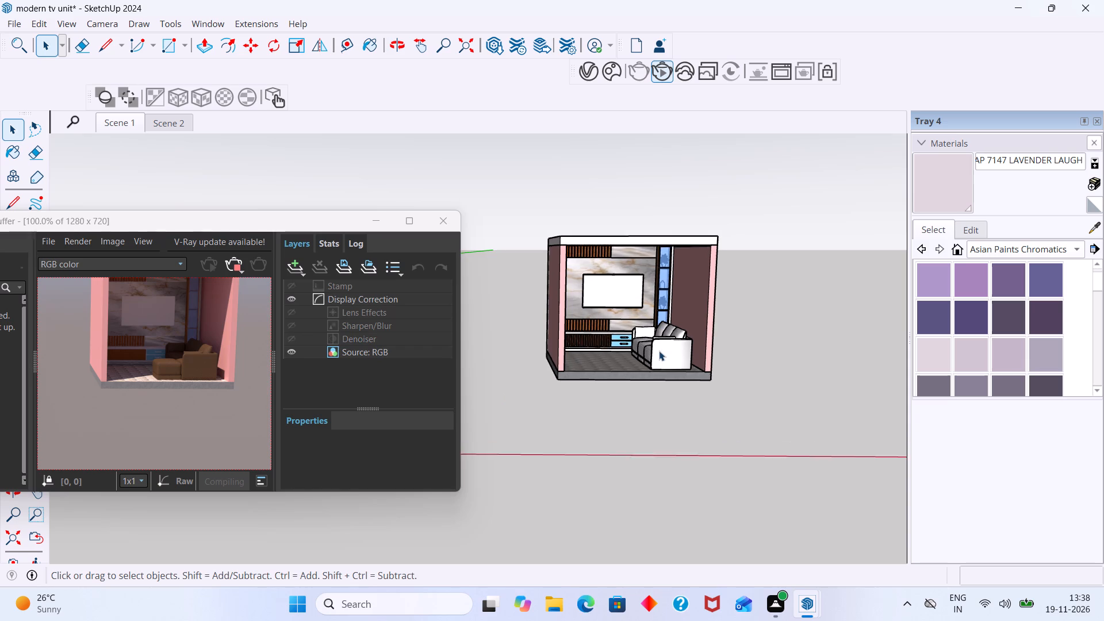
pyautogui.scroll(4, 659, 351)
pyautogui.scroll(4, 598, 315)
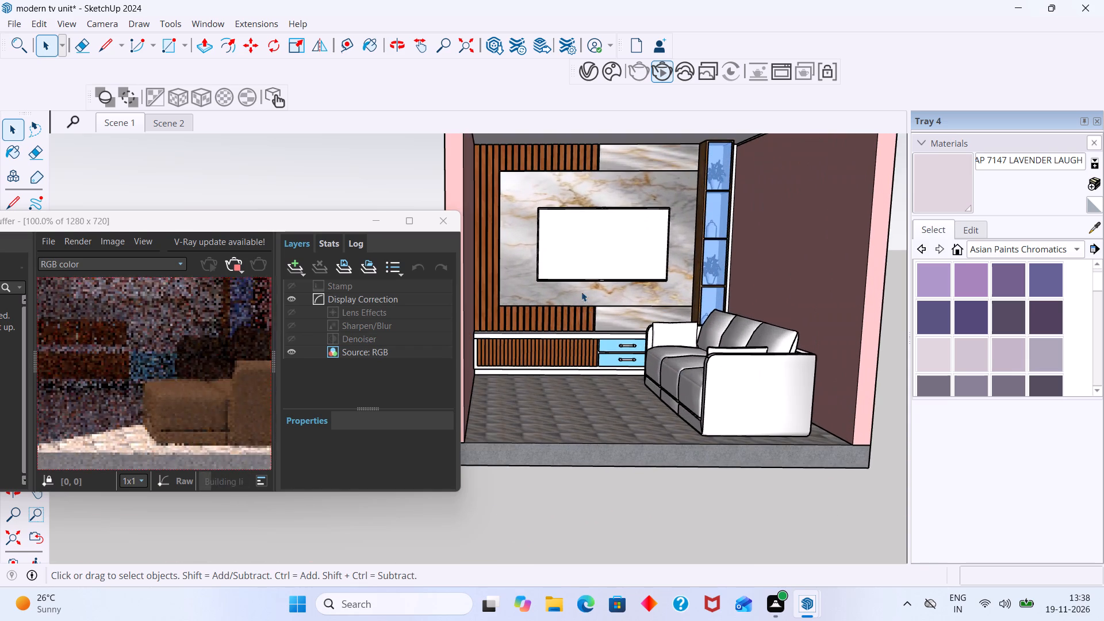
pyautogui.scroll(-3, 586, 270)
# Select the blank white TV screen and look through the Asian Paints Chromatics swatches for a suitable screen colour.
pyautogui.click(622, 250)
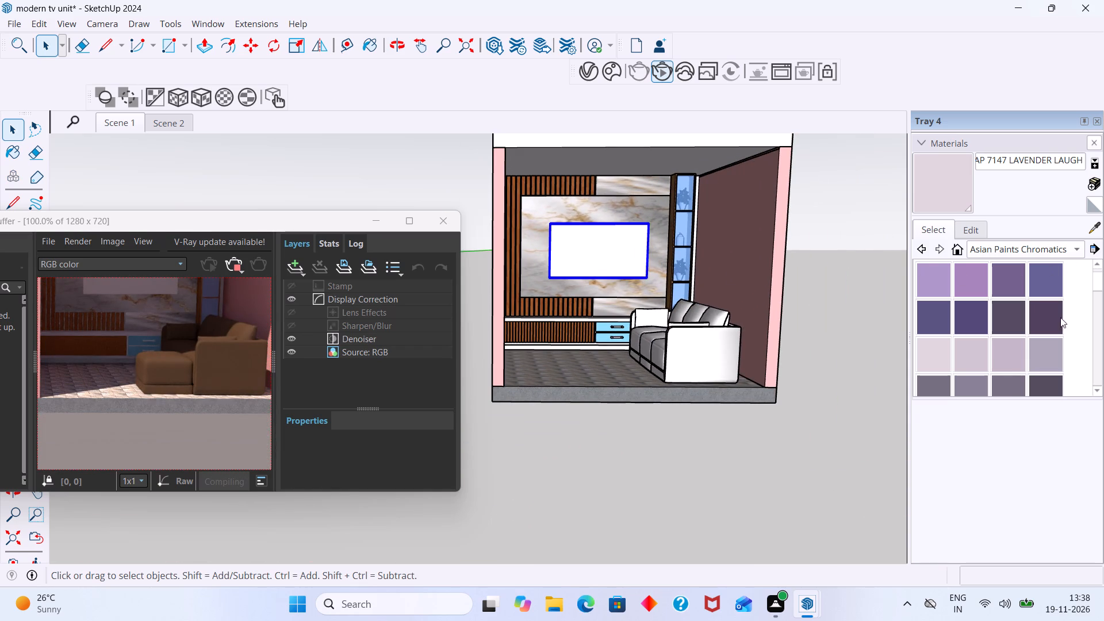
pyautogui.scroll(-20, 1054, 324)
pyautogui.scroll(-18, 1054, 324)
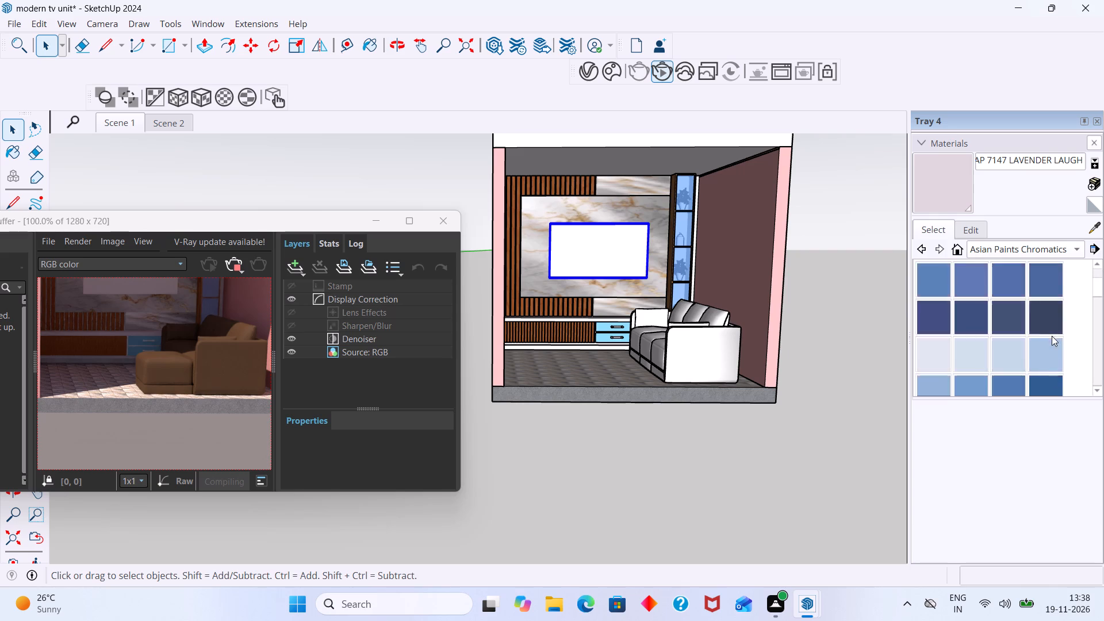
pyautogui.scroll(-20, 1052, 336)
pyautogui.scroll(-20, 1052, 336)
pyautogui.scroll(-2, 1052, 336)
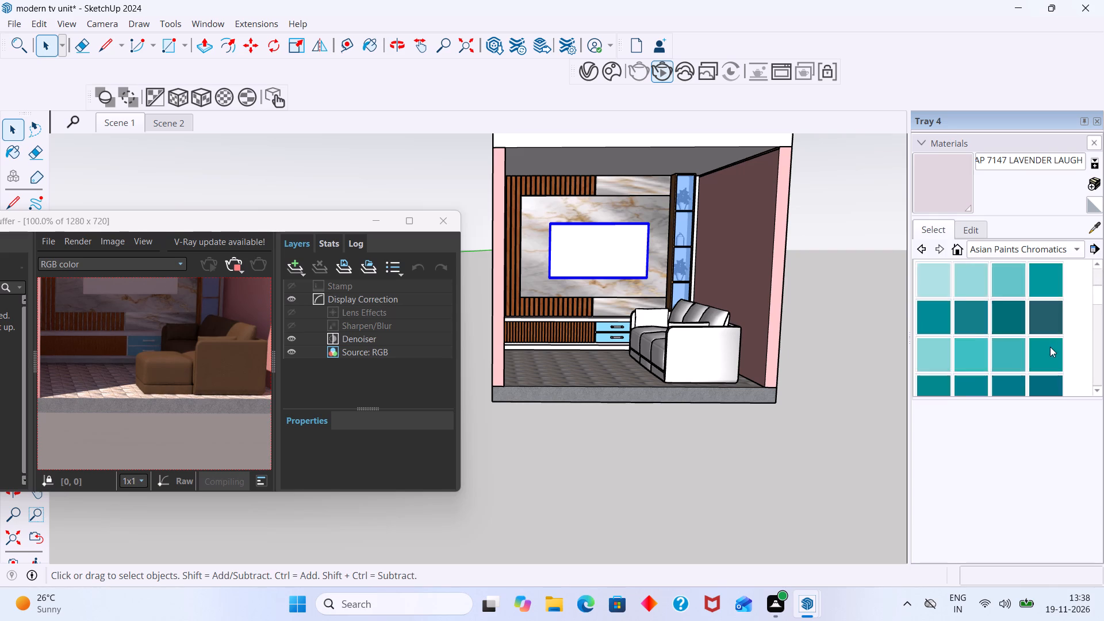
pyautogui.scroll(-20, 1050, 347)
pyautogui.scroll(-20, 1050, 347)
pyautogui.scroll(-1, 1050, 347)
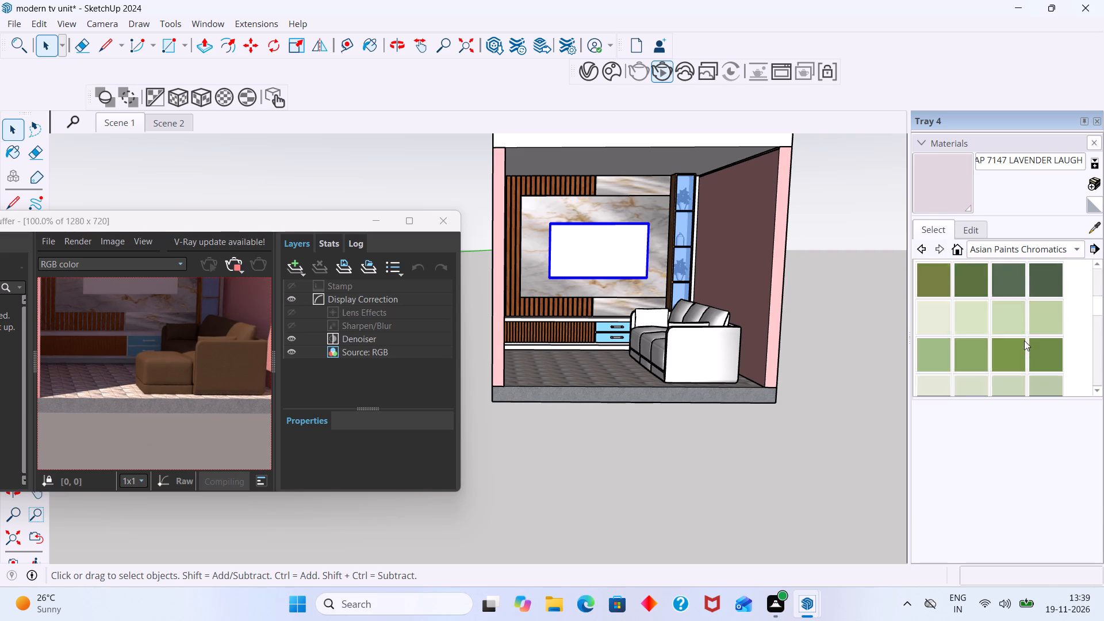
pyautogui.scroll(-20, 1024, 340)
pyautogui.scroll(-15, 1024, 340)
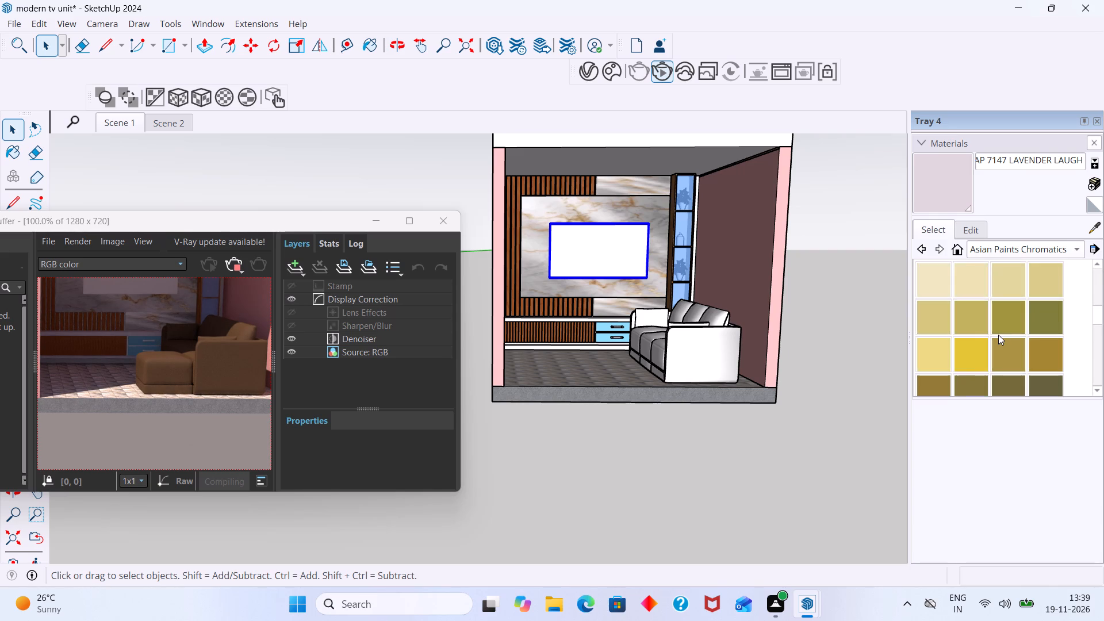
pyautogui.scroll(-20, 998, 335)
pyautogui.scroll(-20, 998, 335)
pyautogui.scroll(-1, 998, 335)
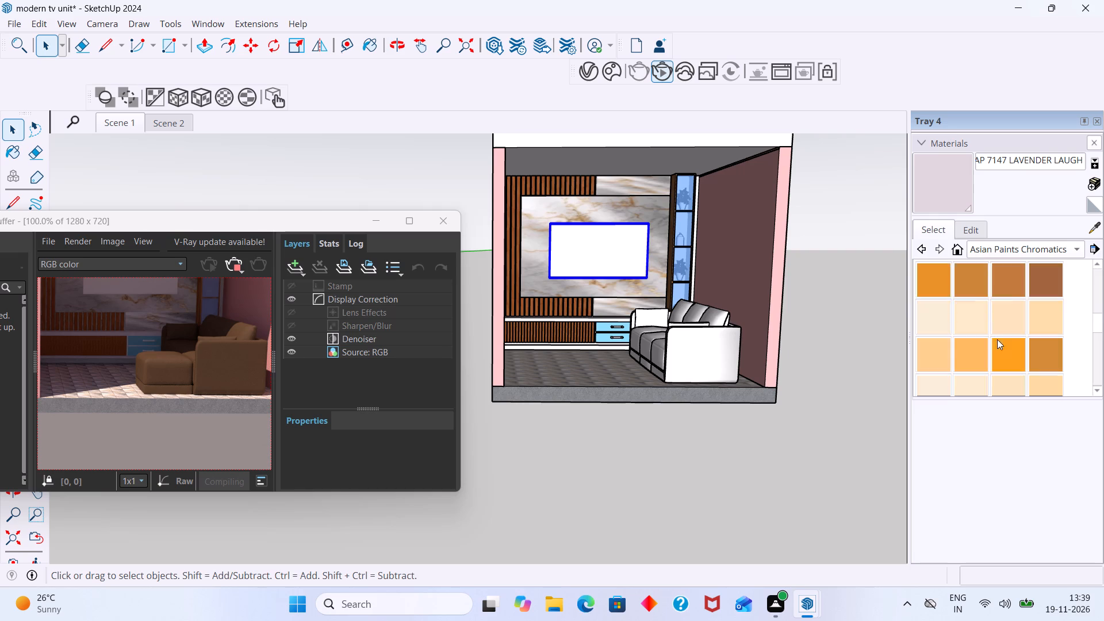
pyautogui.scroll(-19, 997, 339)
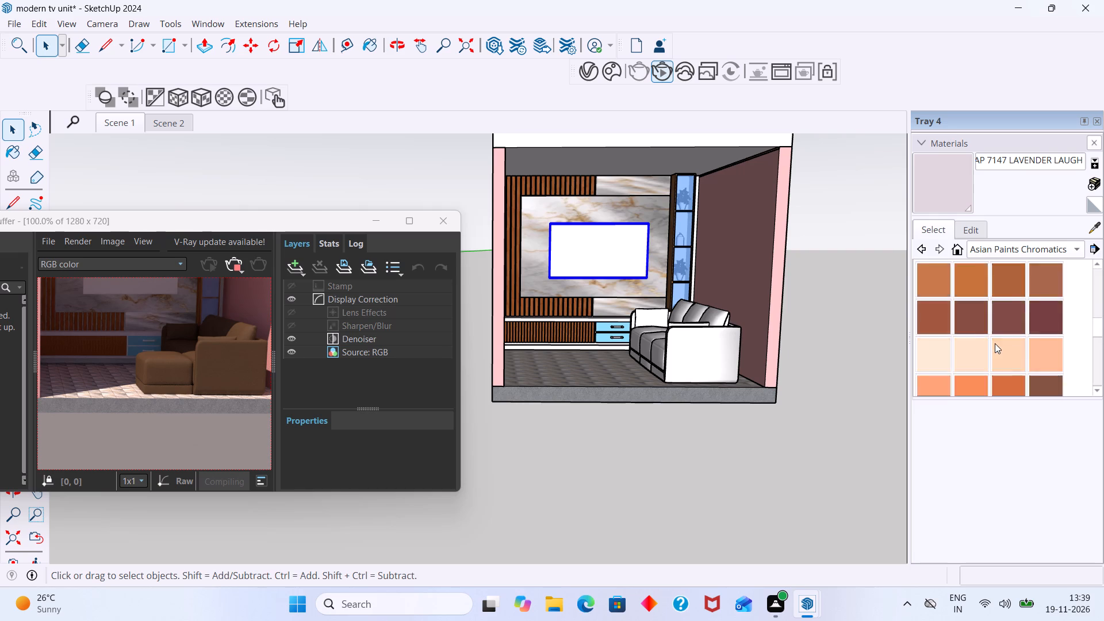
pyautogui.scroll(-20, 995, 343)
pyautogui.scroll(-20, 995, 343)
pyautogui.scroll(-8, 995, 343)
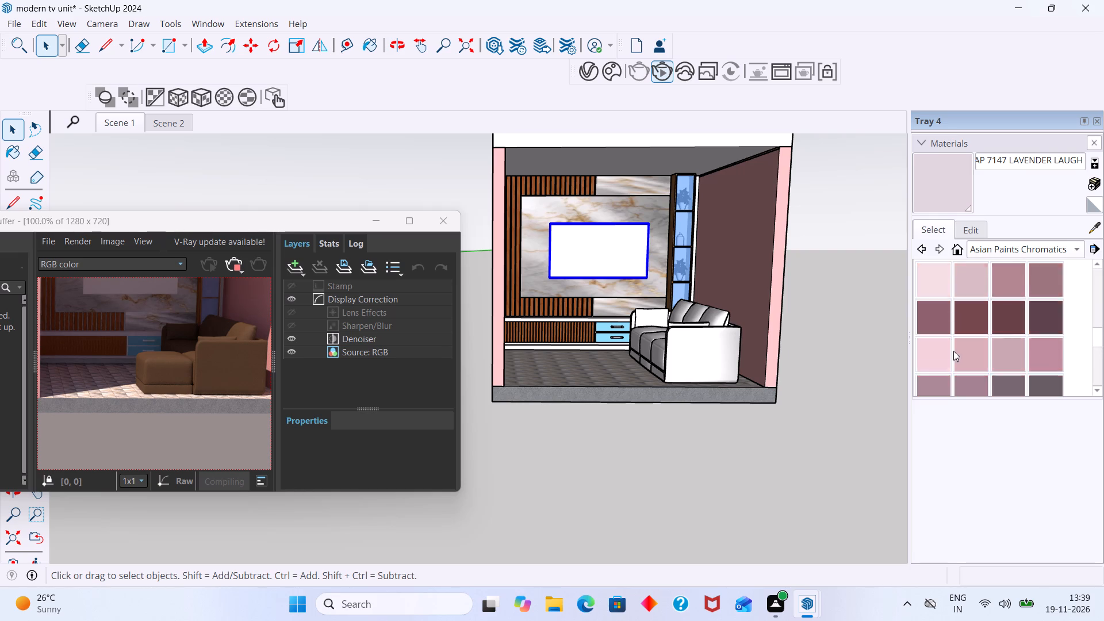
pyautogui.scroll(-20, 953, 351)
pyautogui.scroll(4, 946, 327)
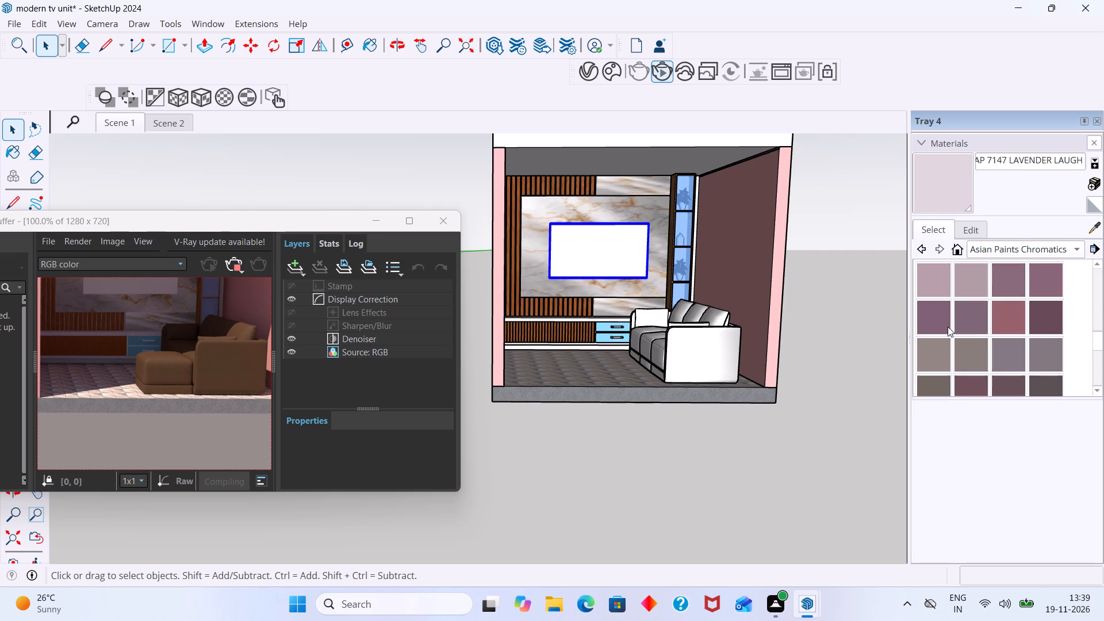
pyautogui.scroll(4, 968, 325)
pyautogui.scroll(-20, 968, 325)
pyautogui.scroll(-13, 968, 325)
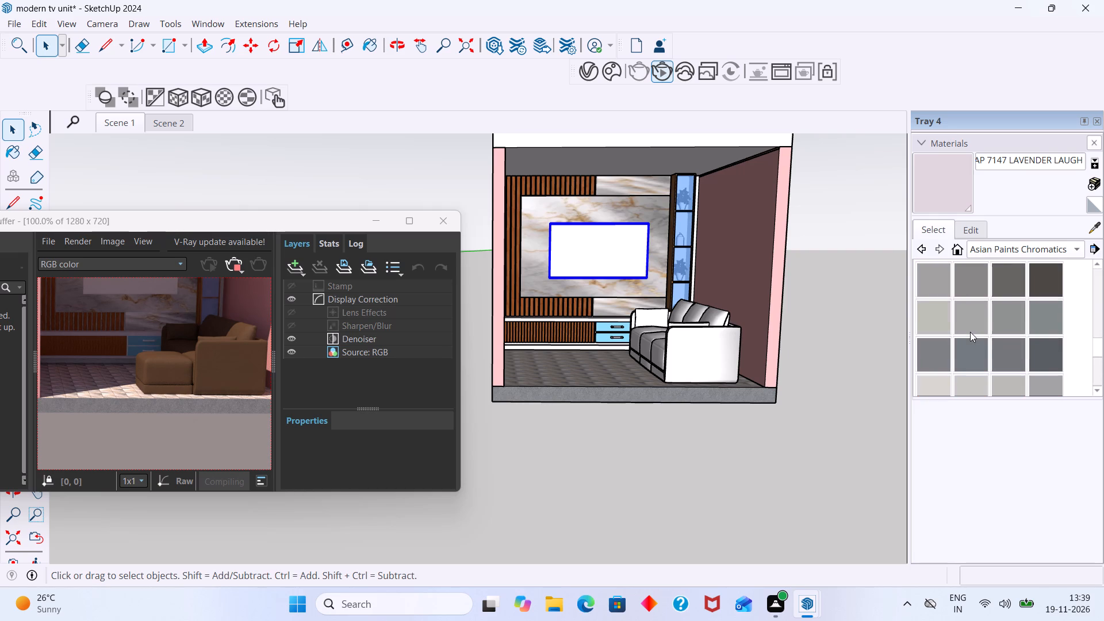
pyautogui.scroll(-10, 1025, 310)
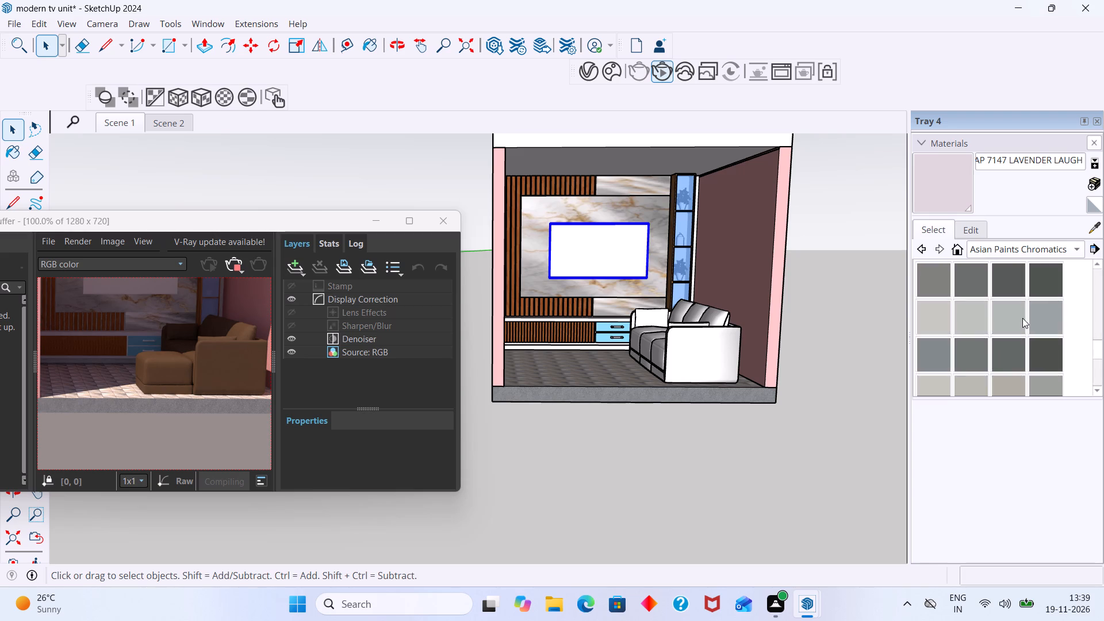
pyautogui.scroll(-9, 1022, 318)
pyautogui.scroll(-19, 1019, 319)
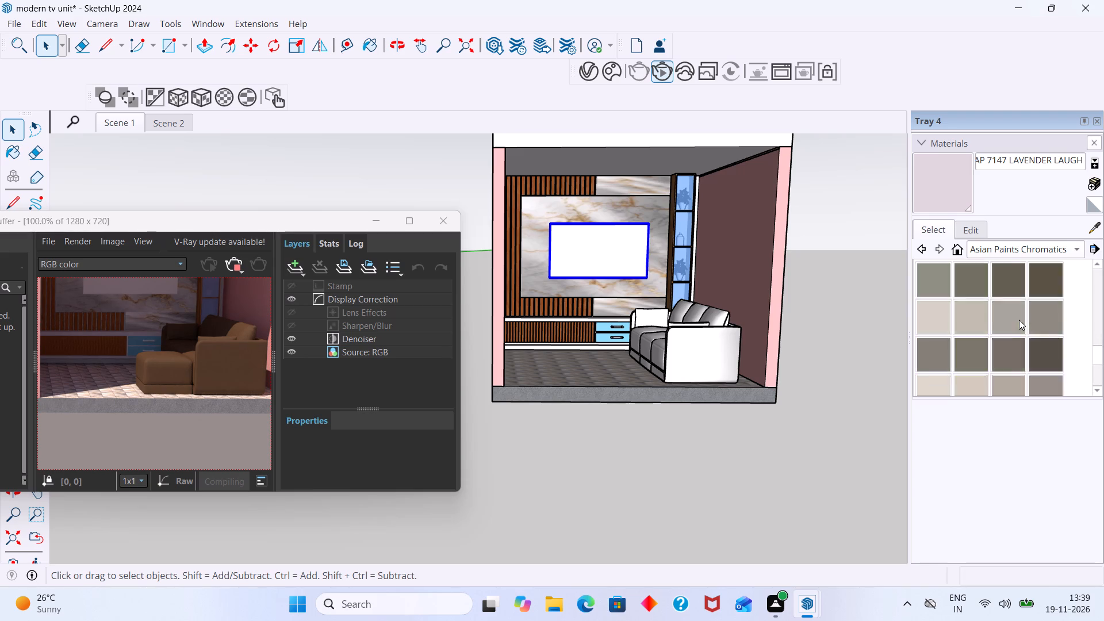
pyautogui.scroll(-20, 1019, 320)
pyautogui.scroll(-13, 1019, 320)
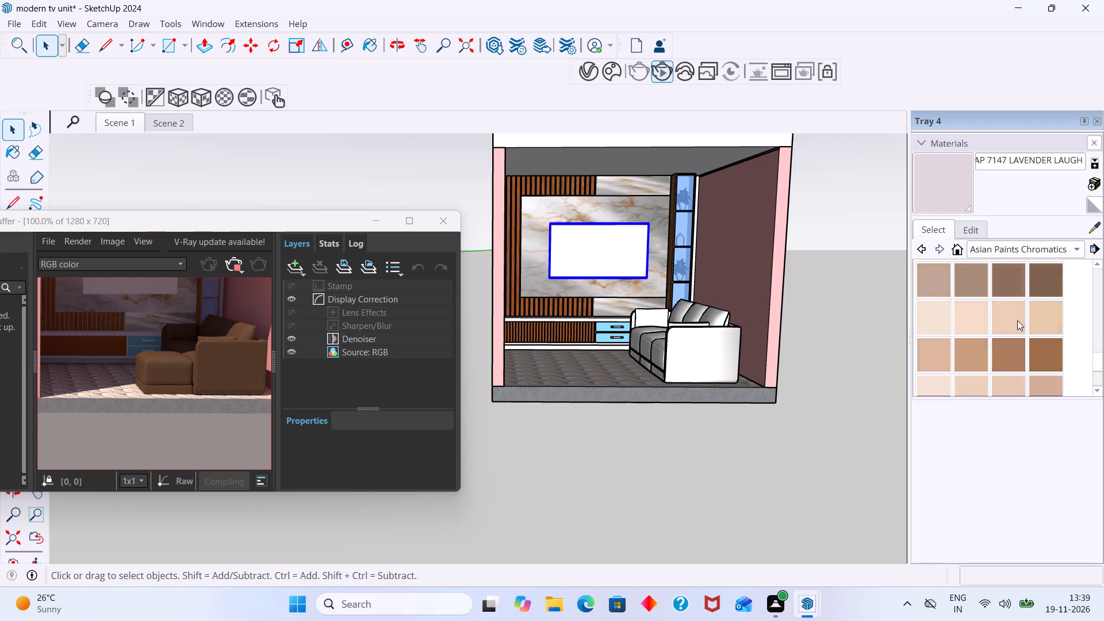
pyautogui.scroll(-9, 1013, 318)
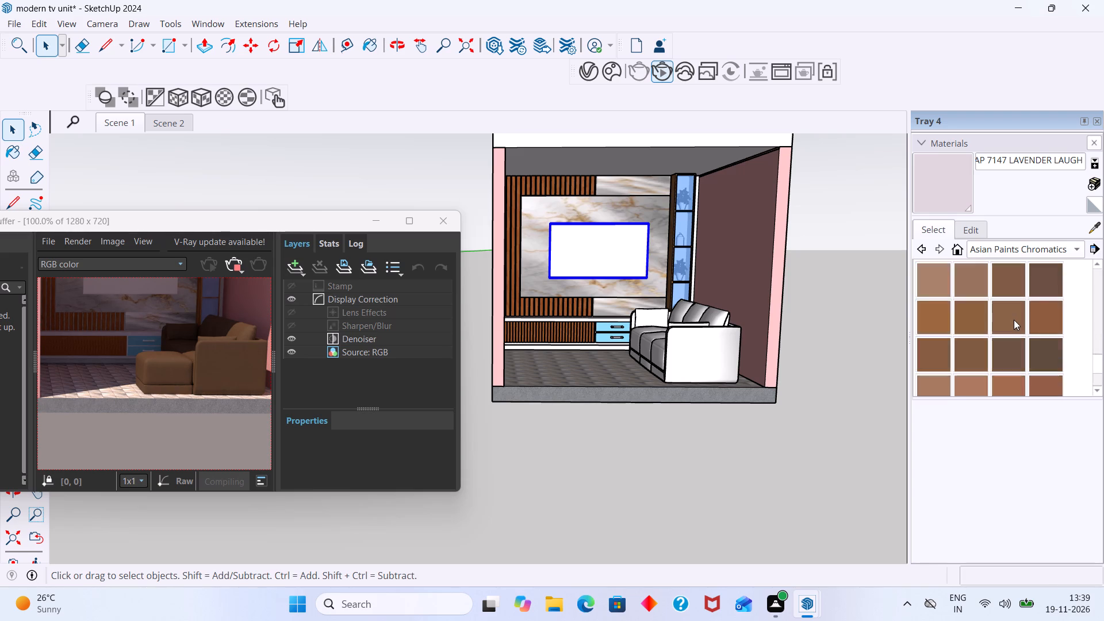
pyautogui.scroll(-15, 1014, 320)
pyautogui.scroll(-12, 982, 329)
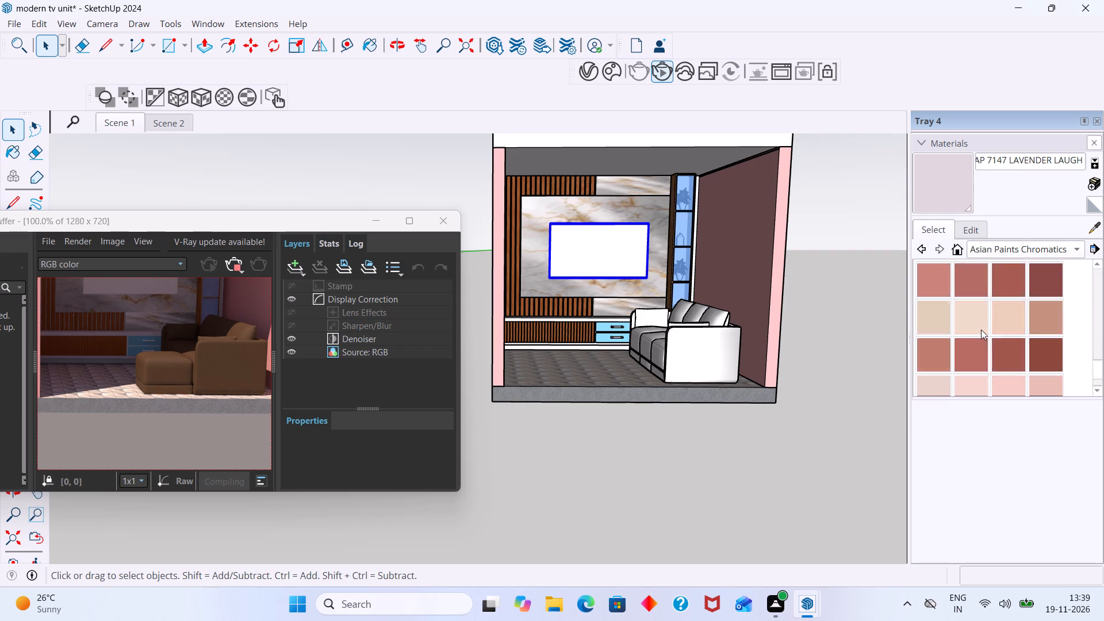
pyautogui.scroll(-20, 981, 329)
pyautogui.scroll(-16, 981, 329)
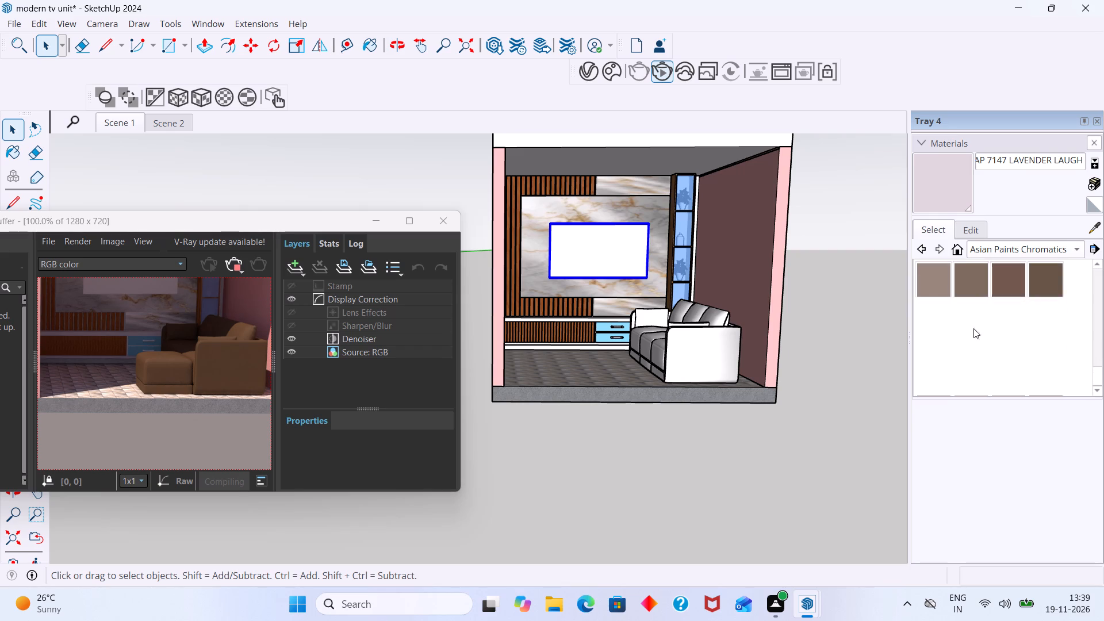
pyautogui.scroll(20, 970, 315)
pyautogui.scroll(14, 970, 315)
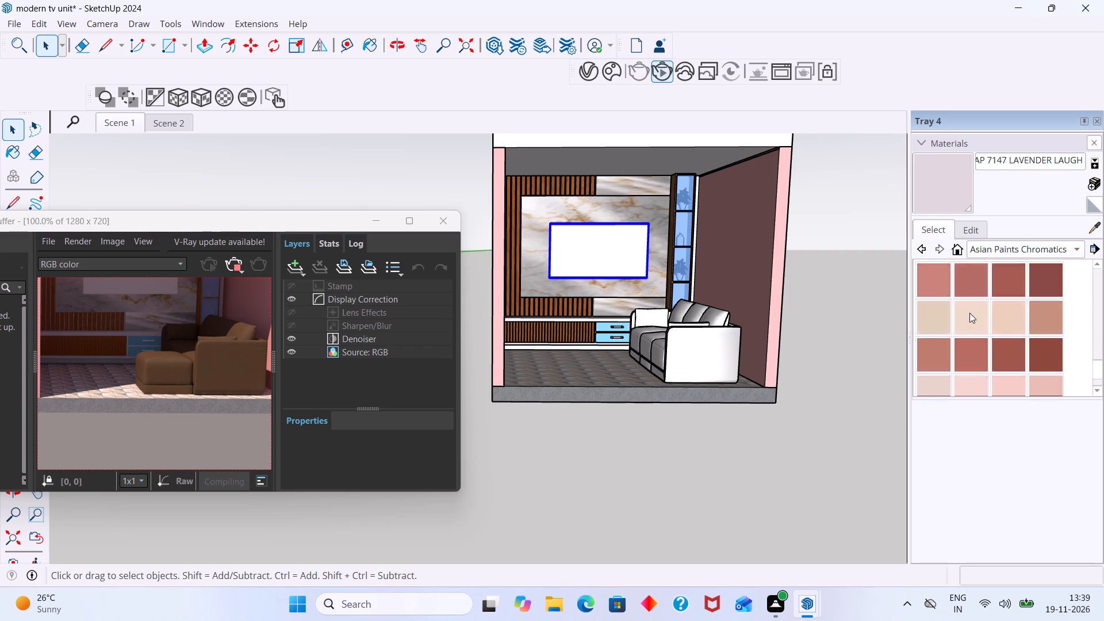
pyautogui.scroll(20, 969, 313)
pyautogui.scroll(16, 969, 313)
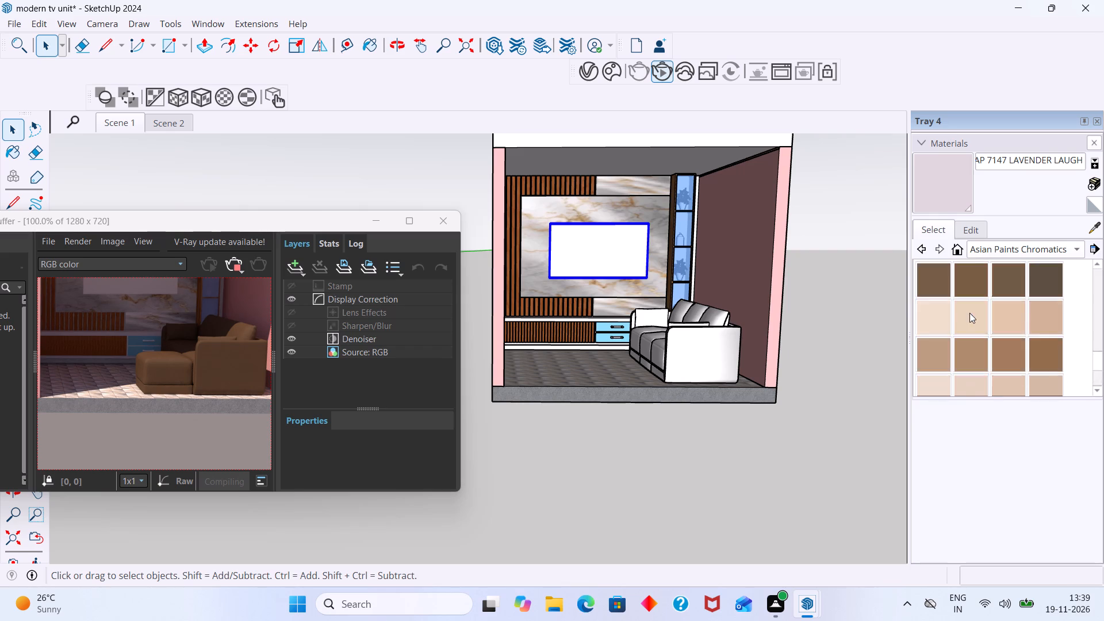
pyautogui.scroll(13, 969, 313)
pyautogui.scroll(11, 969, 313)
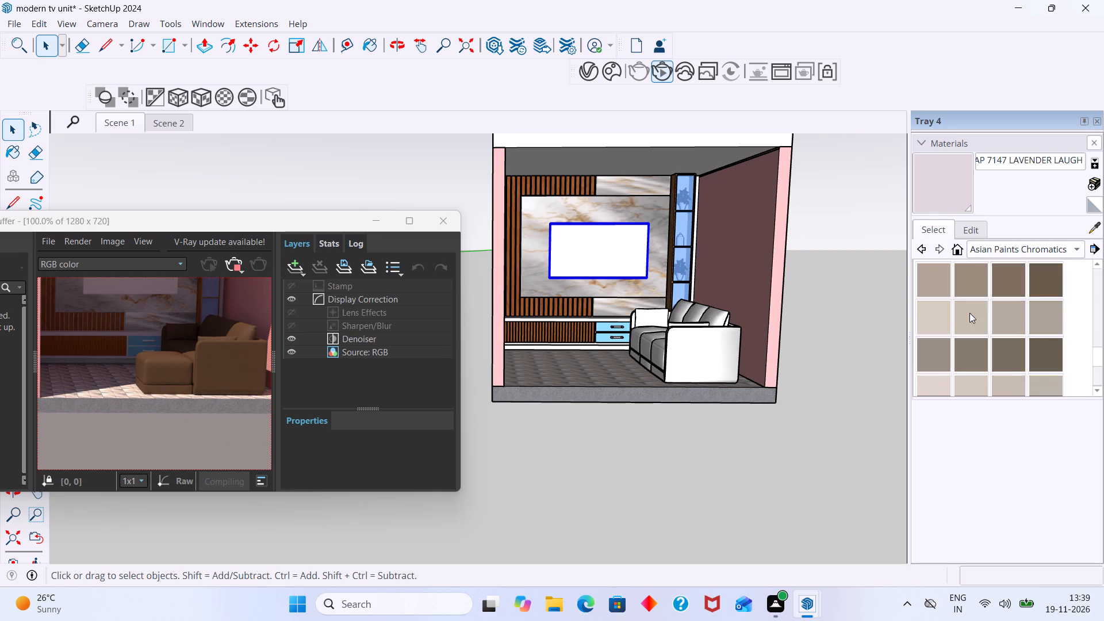
pyautogui.scroll(20, 969, 313)
pyautogui.scroll(6, 969, 313)
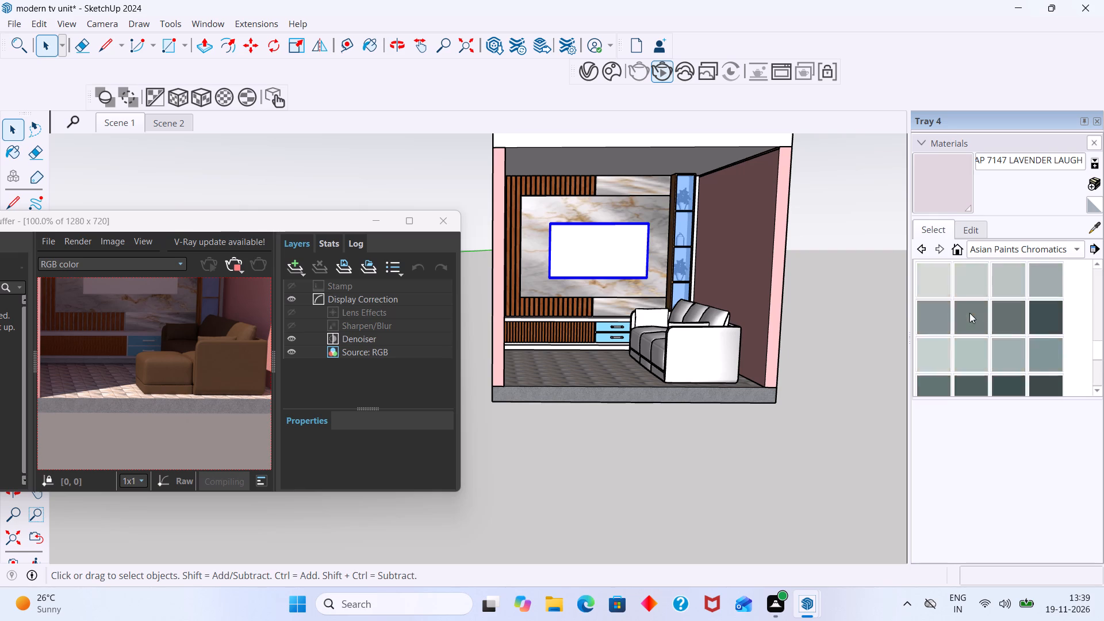
pyautogui.scroll(12, 969, 313)
pyautogui.scroll(16, 969, 313)
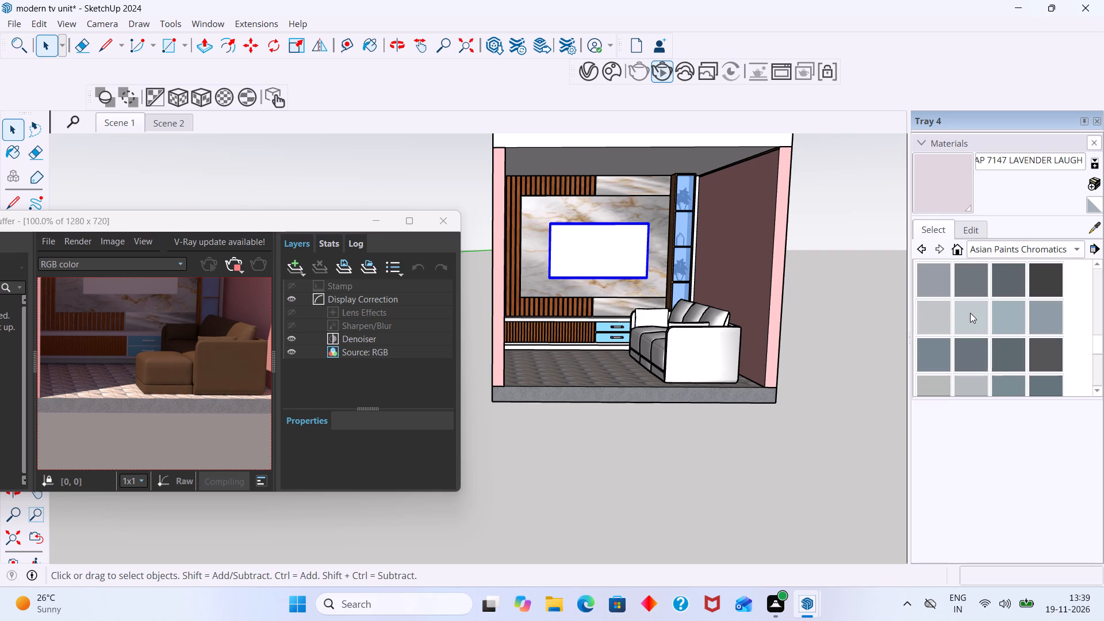
pyautogui.scroll(18, 970, 313)
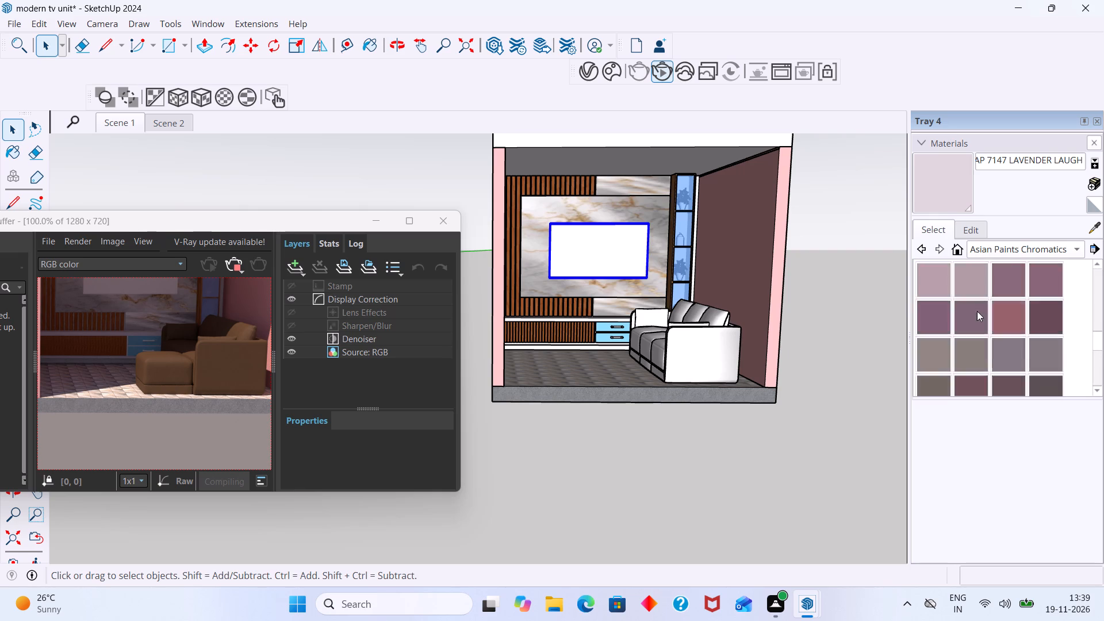
pyautogui.scroll(2, 977, 311)
pyautogui.scroll(20, 977, 311)
pyautogui.scroll(2, 977, 311)
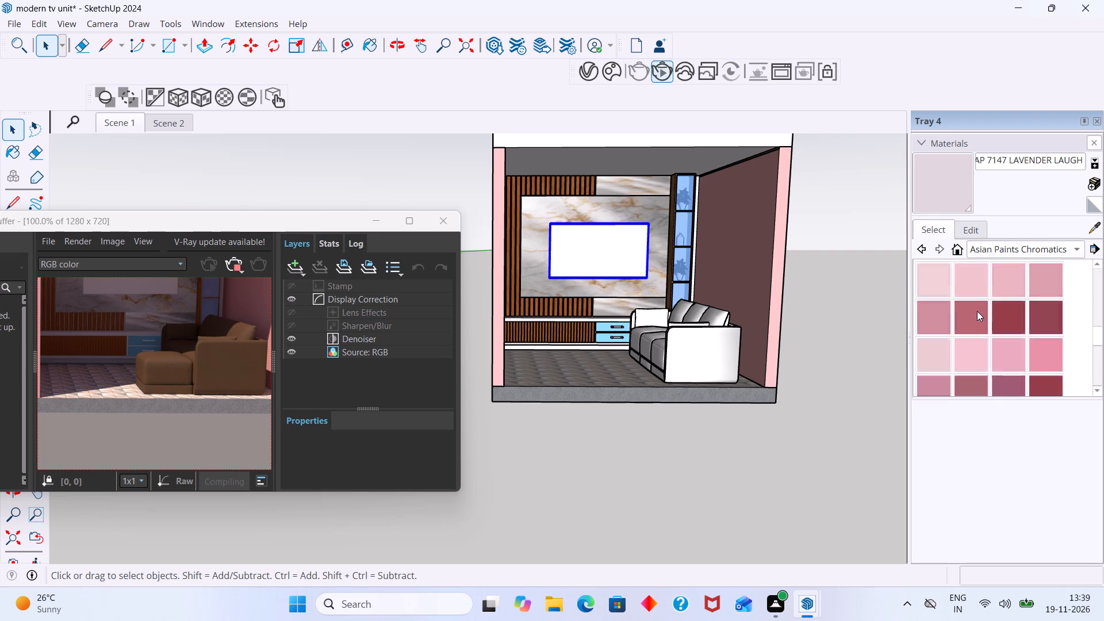
pyautogui.scroll(20, 977, 311)
pyautogui.scroll(8, 977, 311)
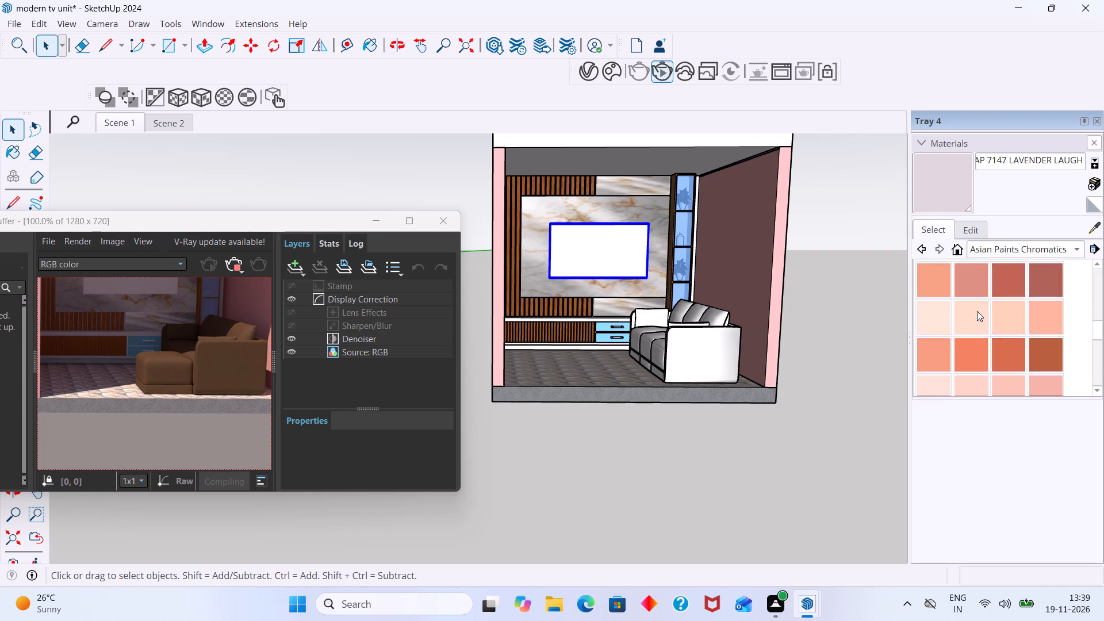
pyautogui.scroll(19, 977, 311)
pyautogui.scroll(4, 977, 311)
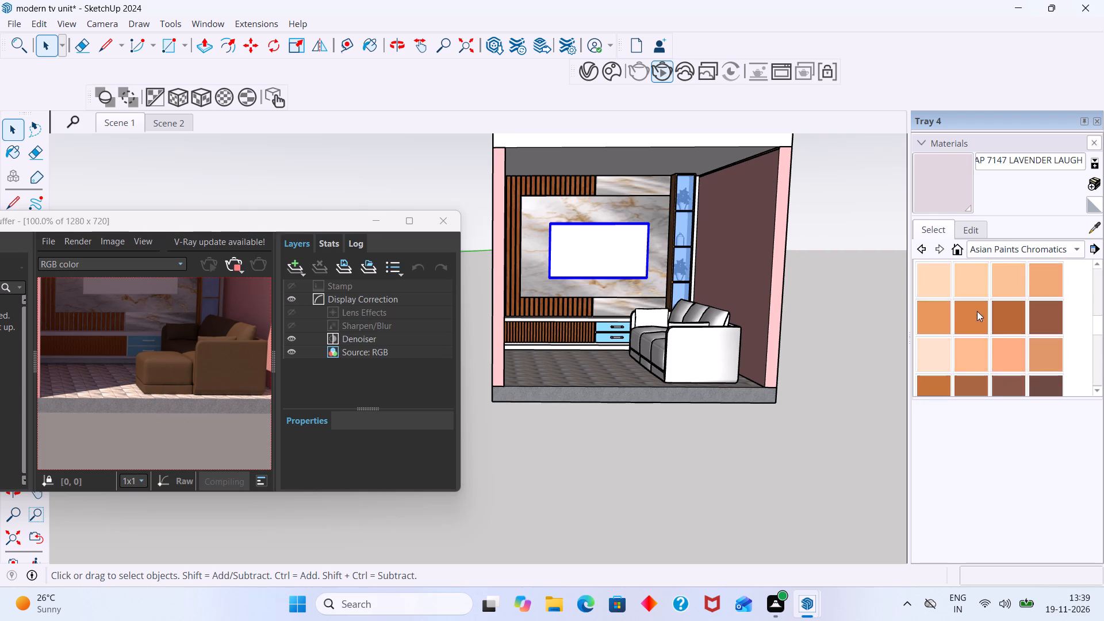
pyautogui.scroll(3, 977, 311)
pyautogui.scroll(20, 977, 311)
pyautogui.scroll(2, 977, 311)
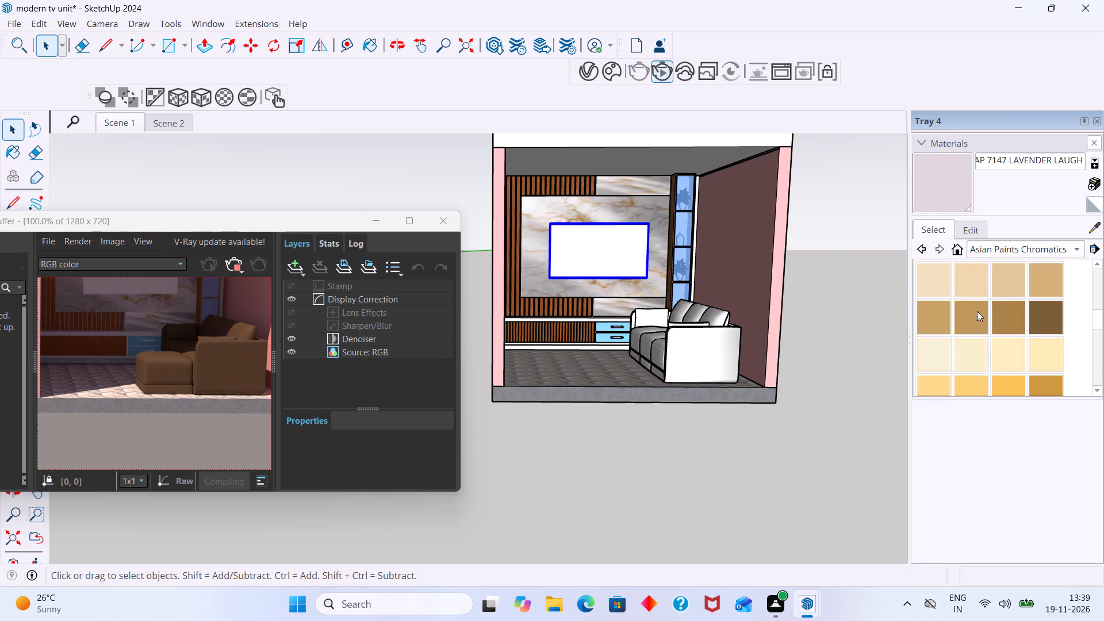
pyautogui.scroll(20, 977, 311)
pyautogui.scroll(8, 977, 311)
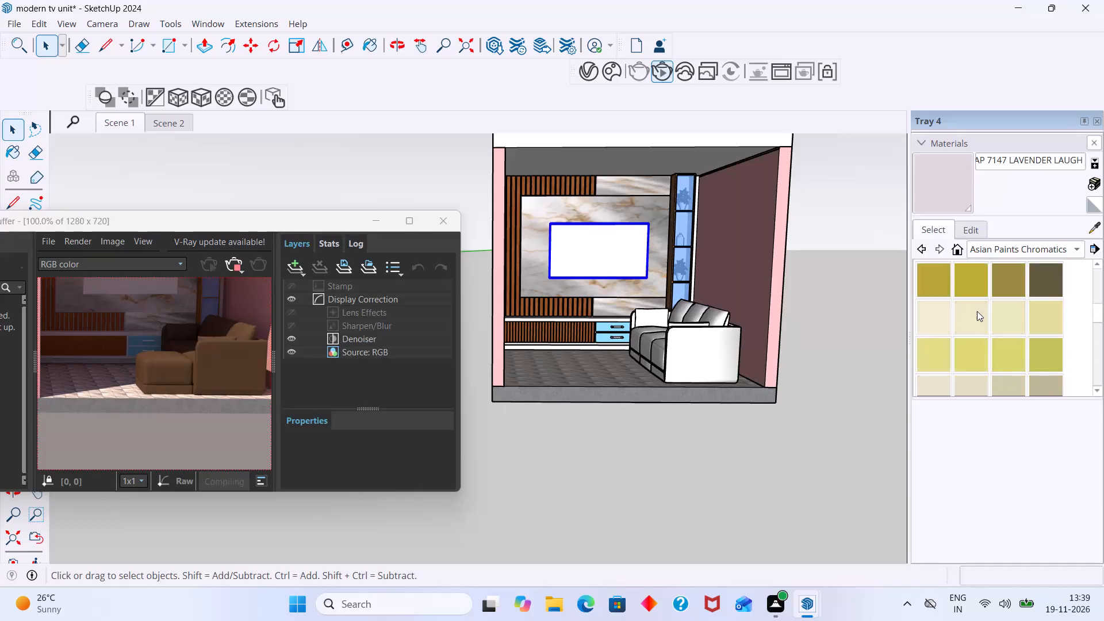
pyautogui.scroll(13, 977, 311)
pyautogui.scroll(13, 976, 311)
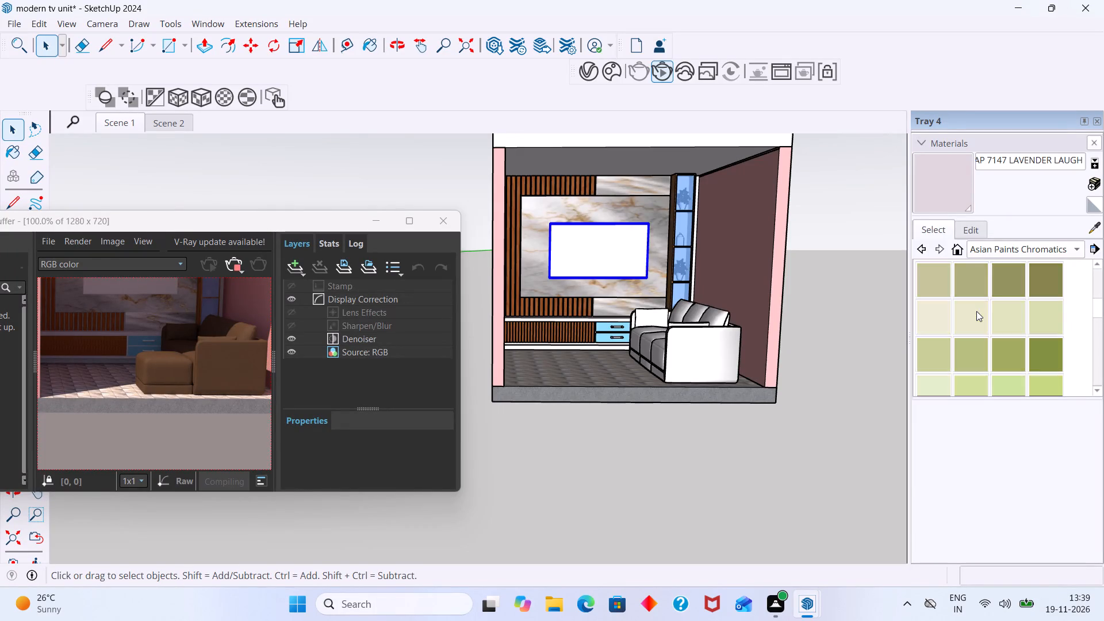
pyautogui.scroll(20, 976, 311)
pyautogui.scroll(12, 976, 311)
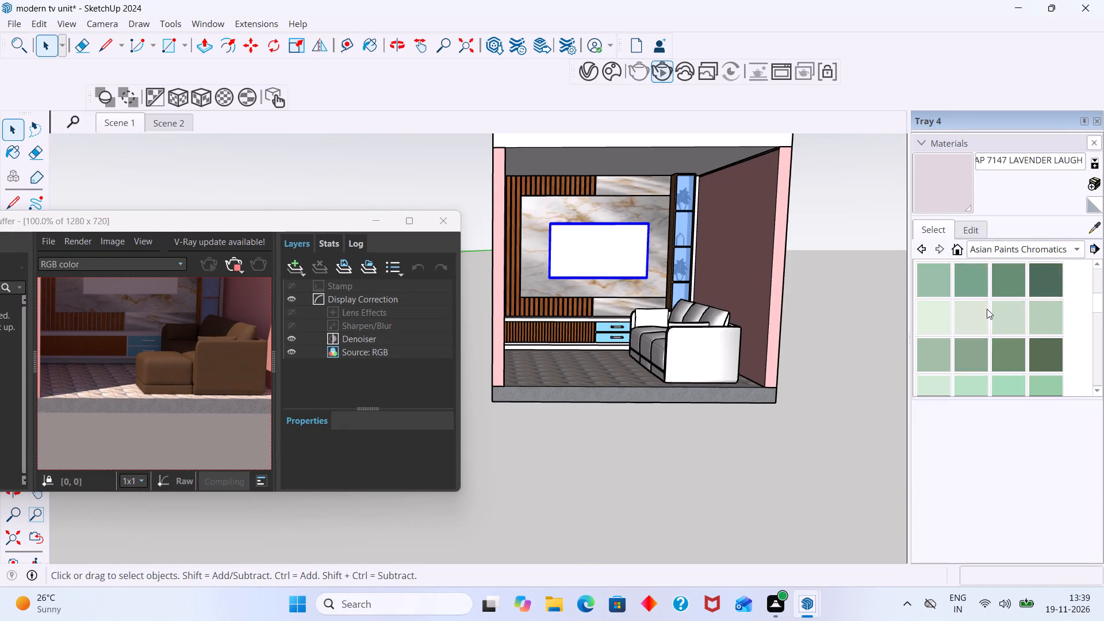
pyautogui.scroll(20, 987, 309)
pyautogui.scroll(12, 987, 309)
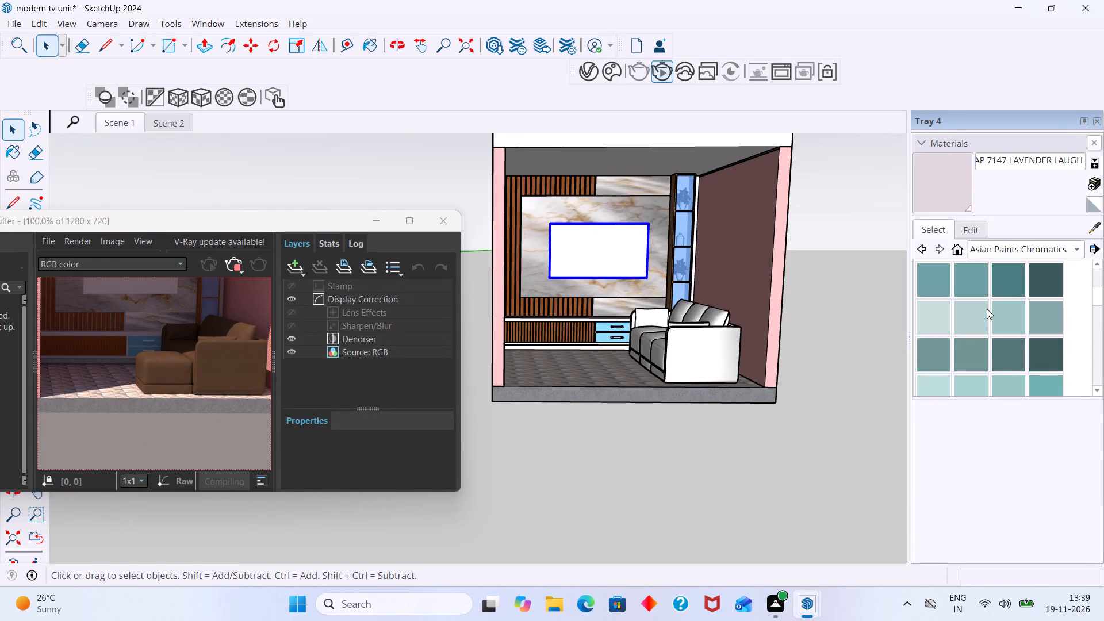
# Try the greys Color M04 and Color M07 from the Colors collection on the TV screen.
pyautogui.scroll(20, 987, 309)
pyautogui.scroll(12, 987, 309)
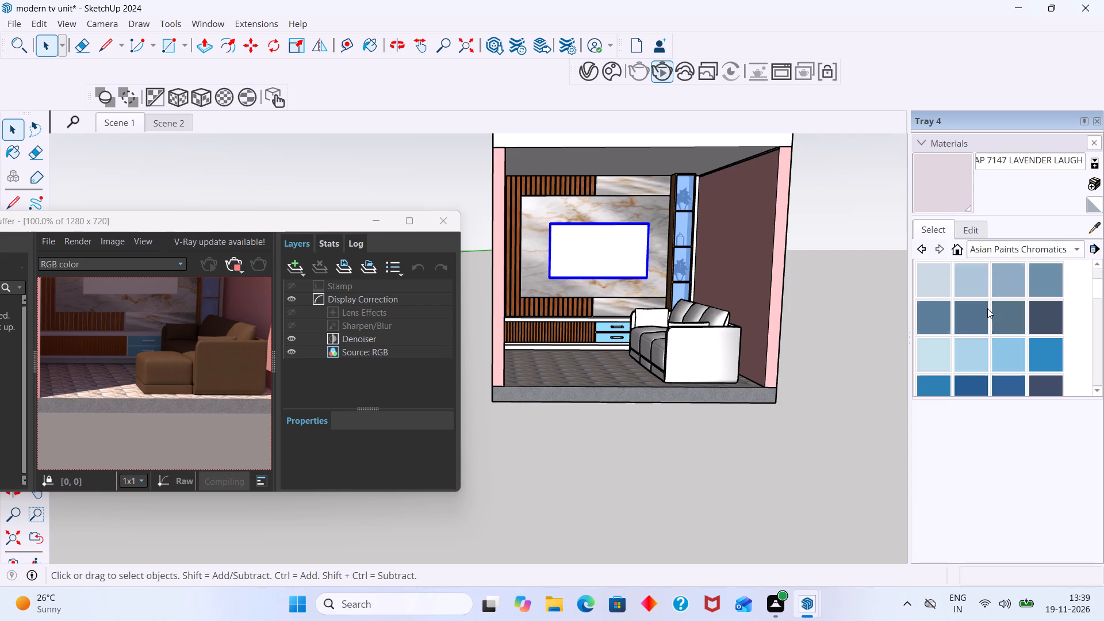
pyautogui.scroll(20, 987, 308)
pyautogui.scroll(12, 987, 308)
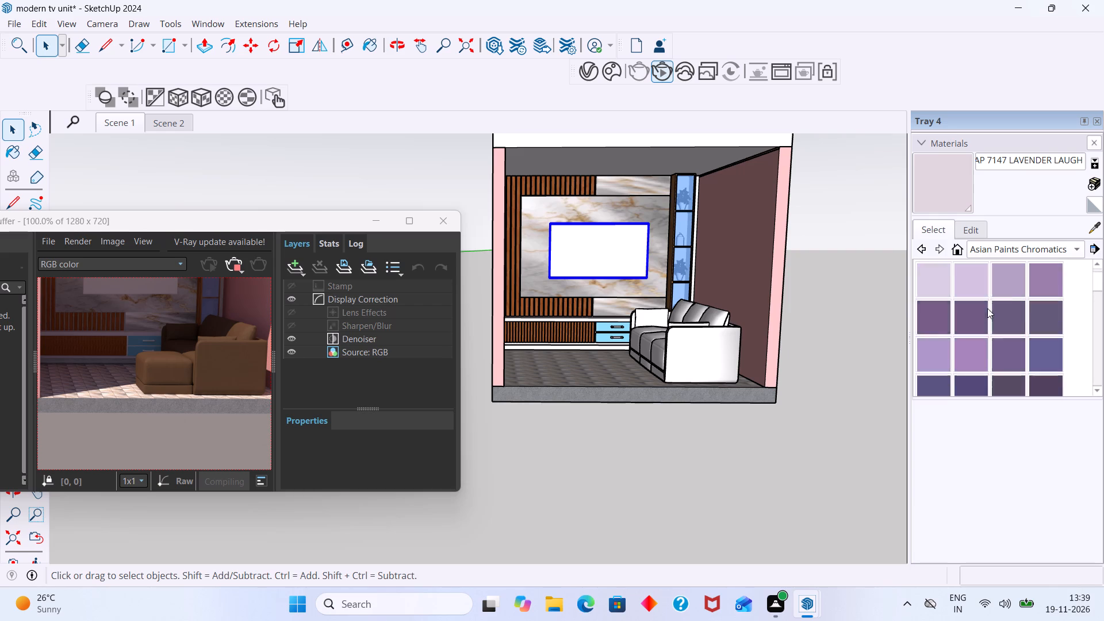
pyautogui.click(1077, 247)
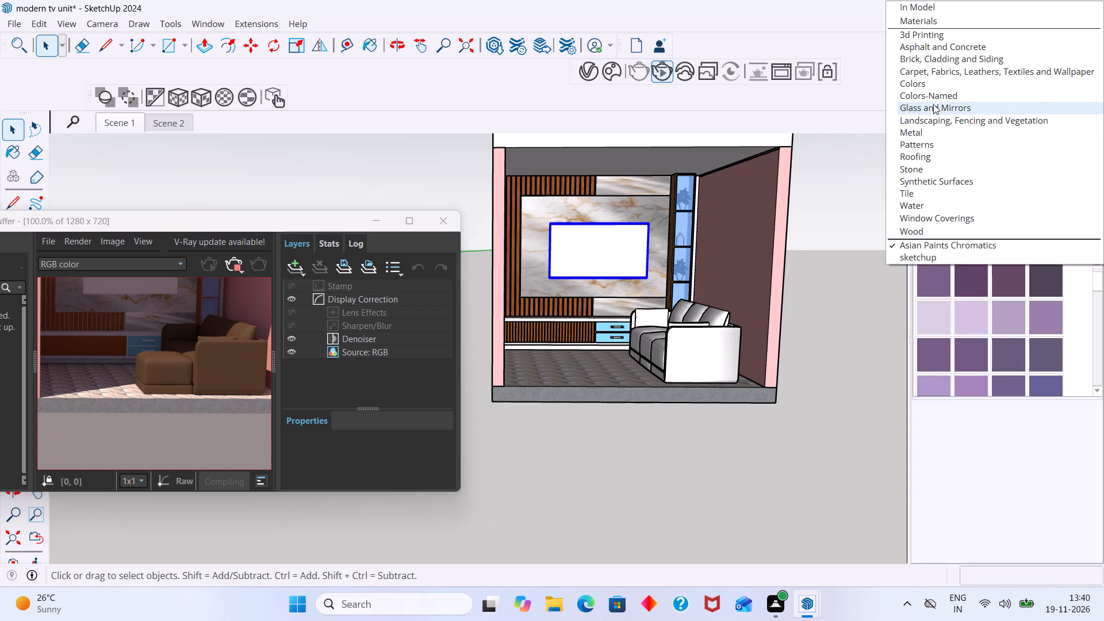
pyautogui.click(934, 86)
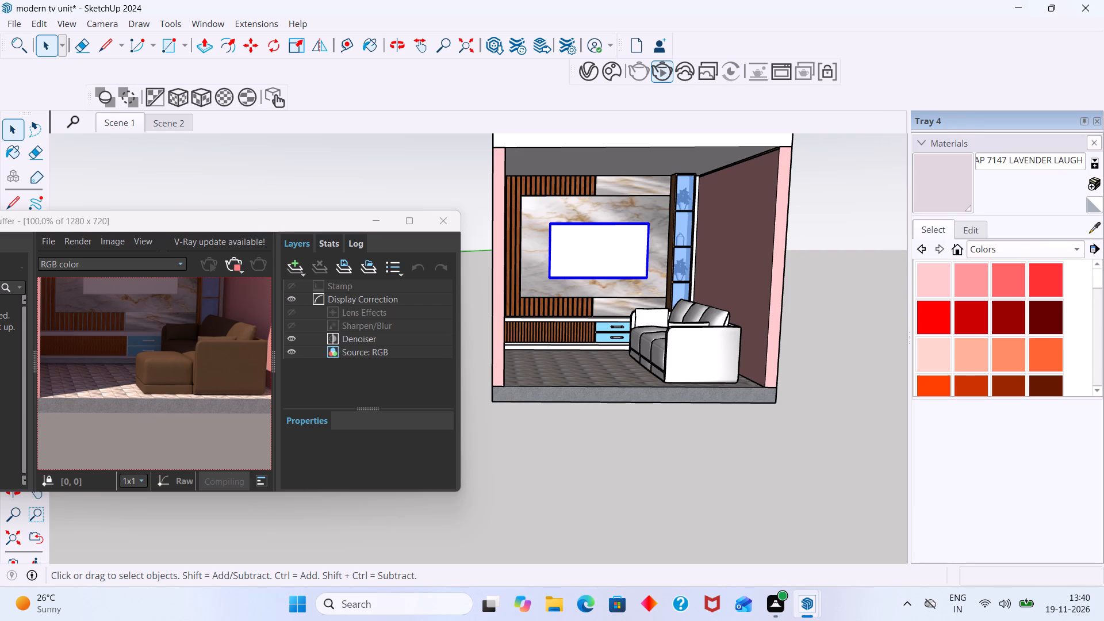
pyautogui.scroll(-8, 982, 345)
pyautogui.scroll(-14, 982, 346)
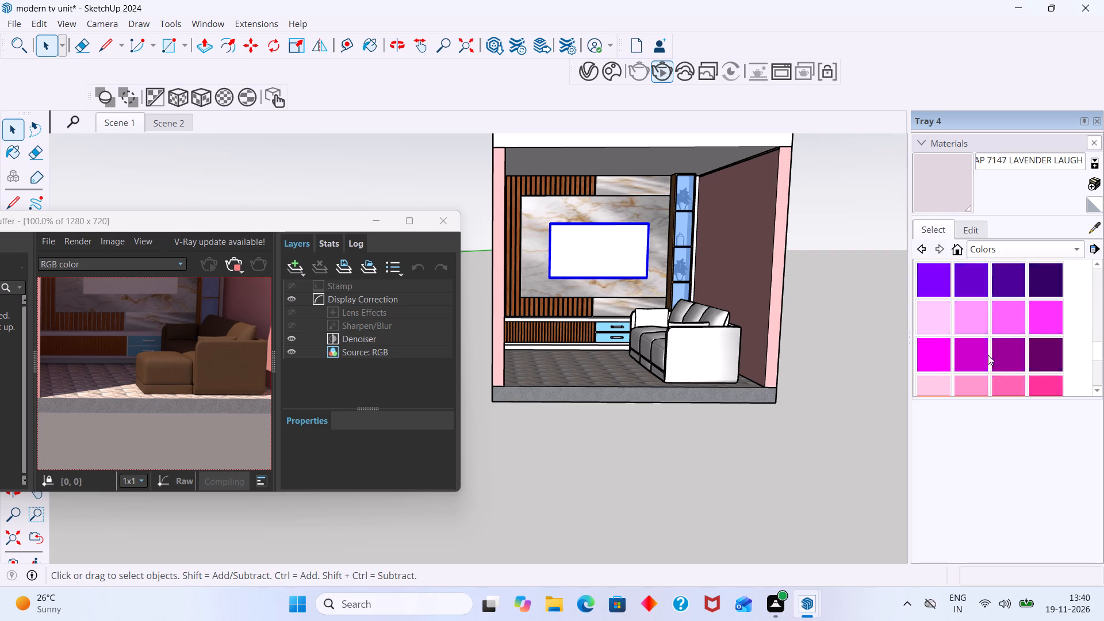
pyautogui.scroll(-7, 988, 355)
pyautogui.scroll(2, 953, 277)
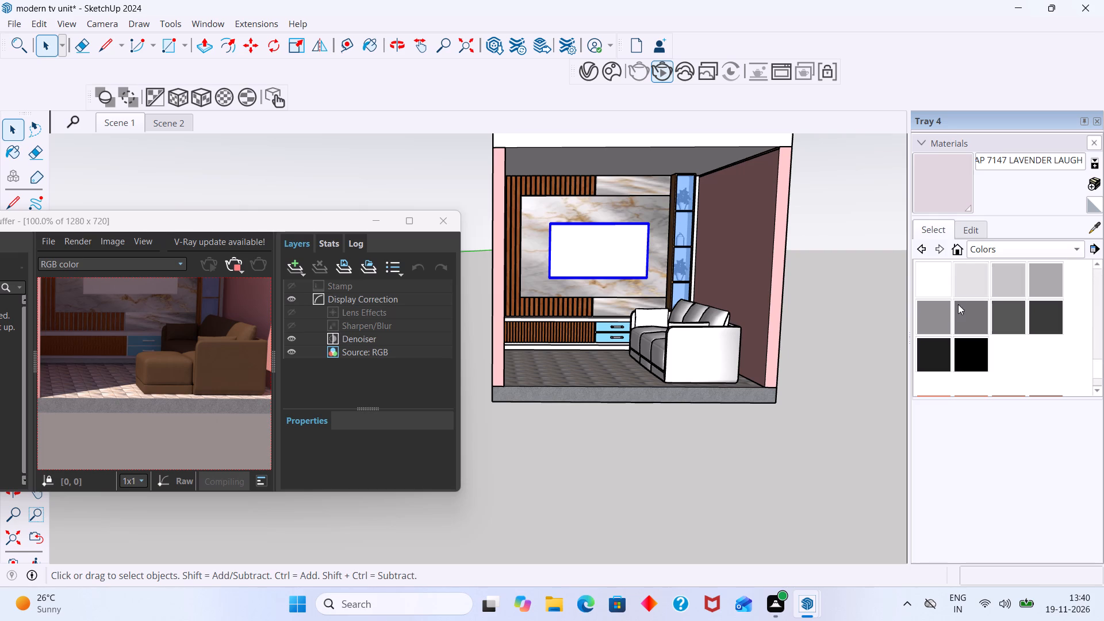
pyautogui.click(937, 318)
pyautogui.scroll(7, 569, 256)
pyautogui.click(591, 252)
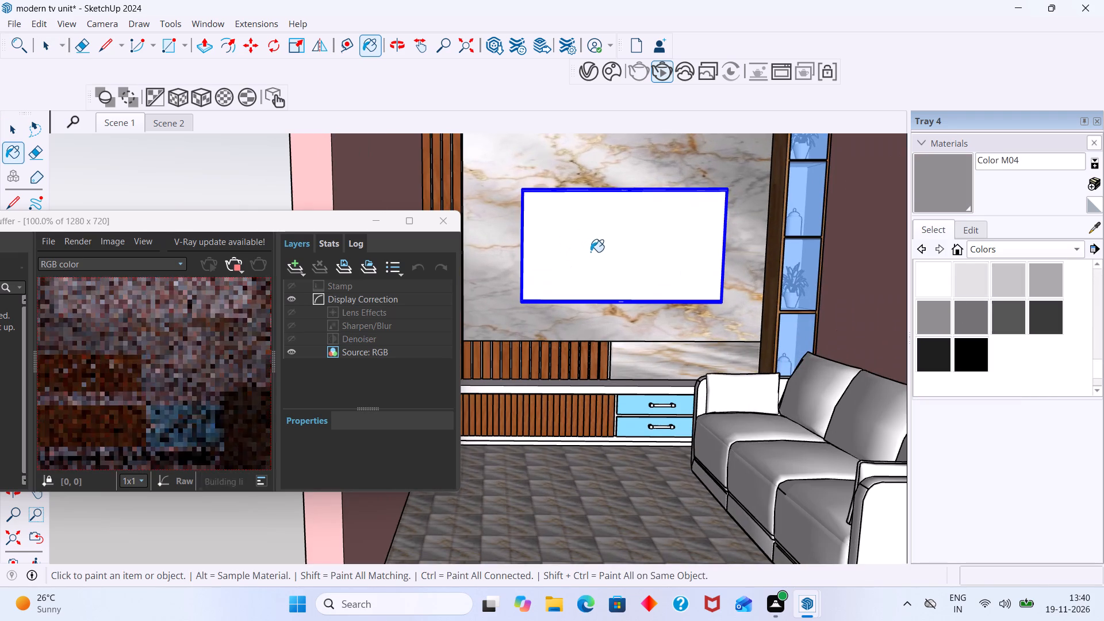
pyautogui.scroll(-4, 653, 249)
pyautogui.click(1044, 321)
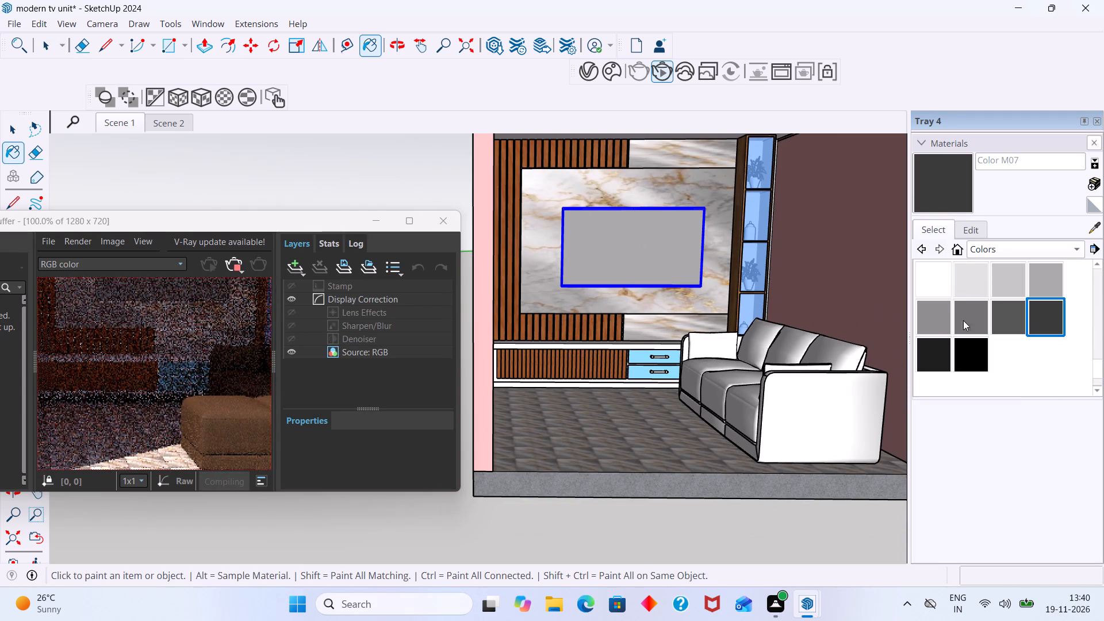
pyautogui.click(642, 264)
# Paint the TV screen with the near-black Color M08 from the Colors collection and deselect it.
pyautogui.scroll(7, 666, 260)
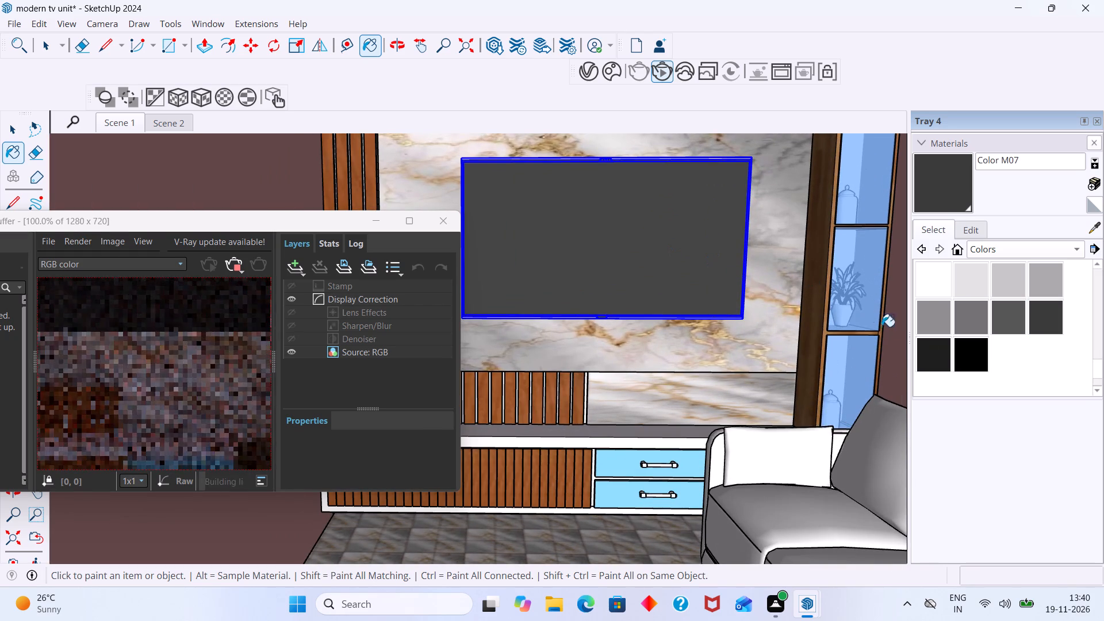
pyautogui.click(930, 355)
pyautogui.click(554, 241)
pyautogui.scroll(-6, 574, 248)
pyautogui.moveTo(610, 273); pyautogui.dragTo(745, 299, button='middle')
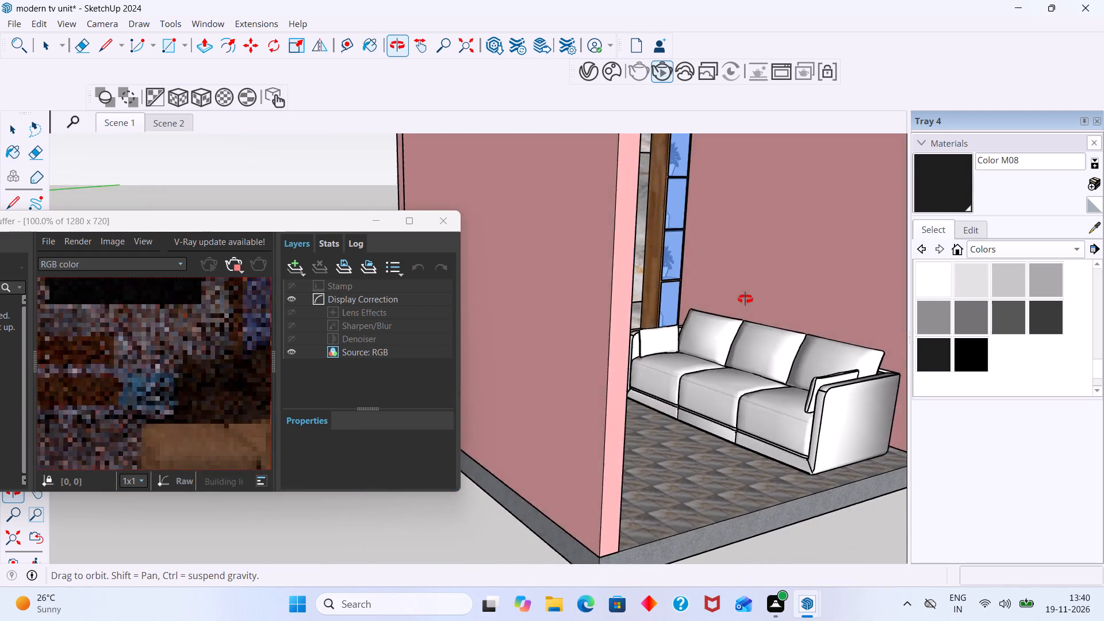
pyautogui.moveTo(745, 299); pyautogui.dragTo(677, 284, button='middle')
pyautogui.press('space')
pyautogui.scroll(-7, 669, 366)
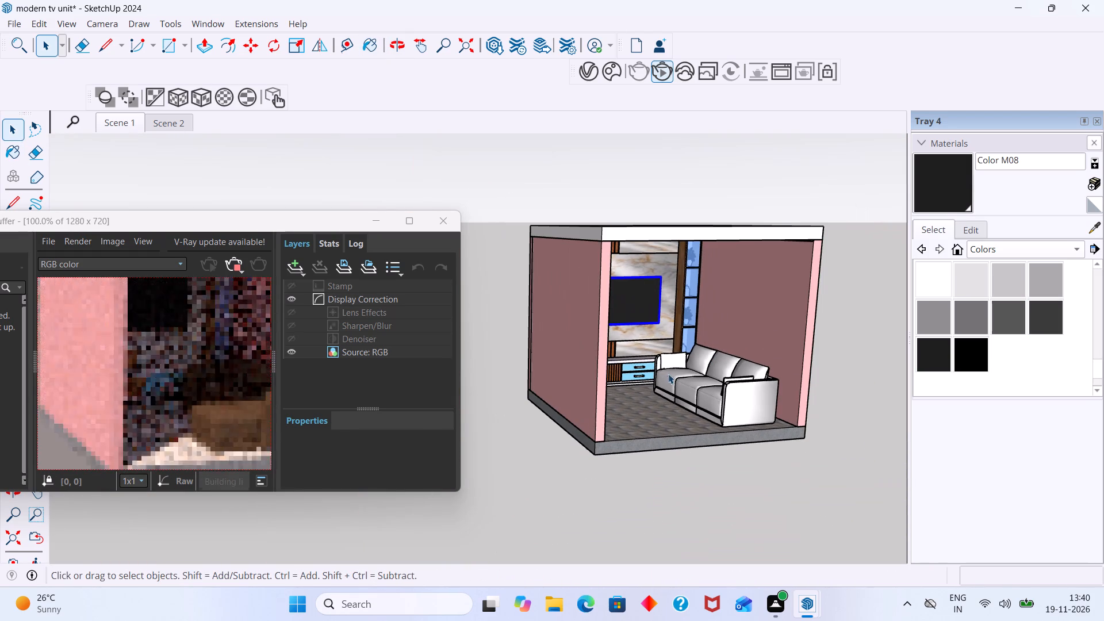
pyautogui.click(848, 366)
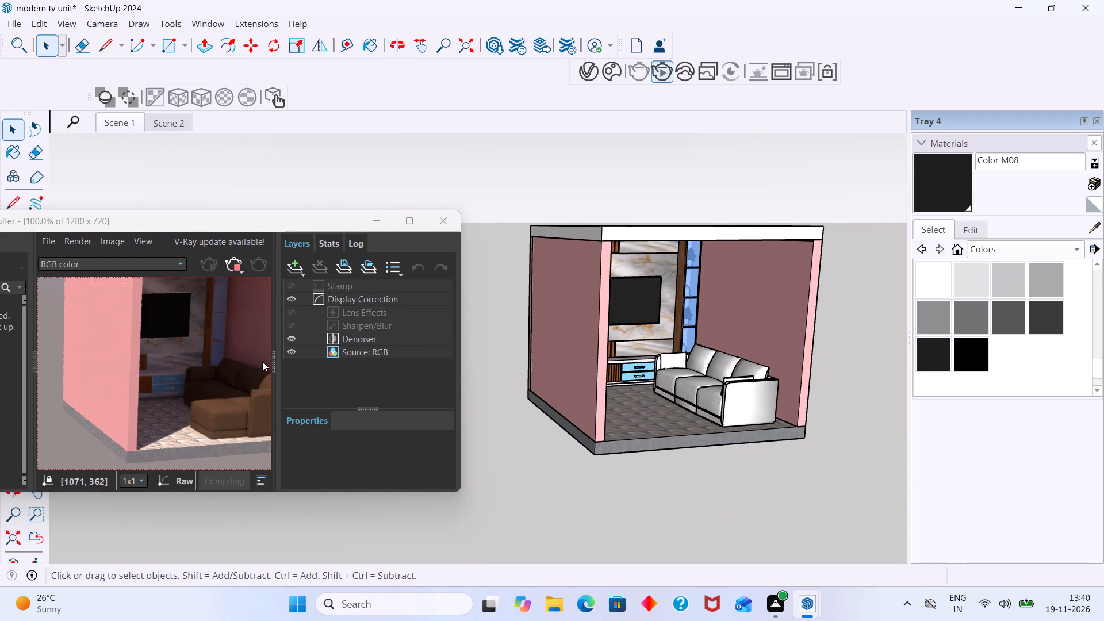
# Examine the dark TV screen, sofa and side walls in the live render from the angled view.
pyautogui.keyDown('shift'); pyautogui.moveTo(262, 361); pyautogui.dragTo(313, 348, button='middle'); pyautogui.keyUp('shift')
pyautogui.scroll(1, 229, 329)
pyautogui.moveTo(227, 329); pyautogui.dragTo(222, 330, button='middle')
pyautogui.scroll(-7, 213, 336)
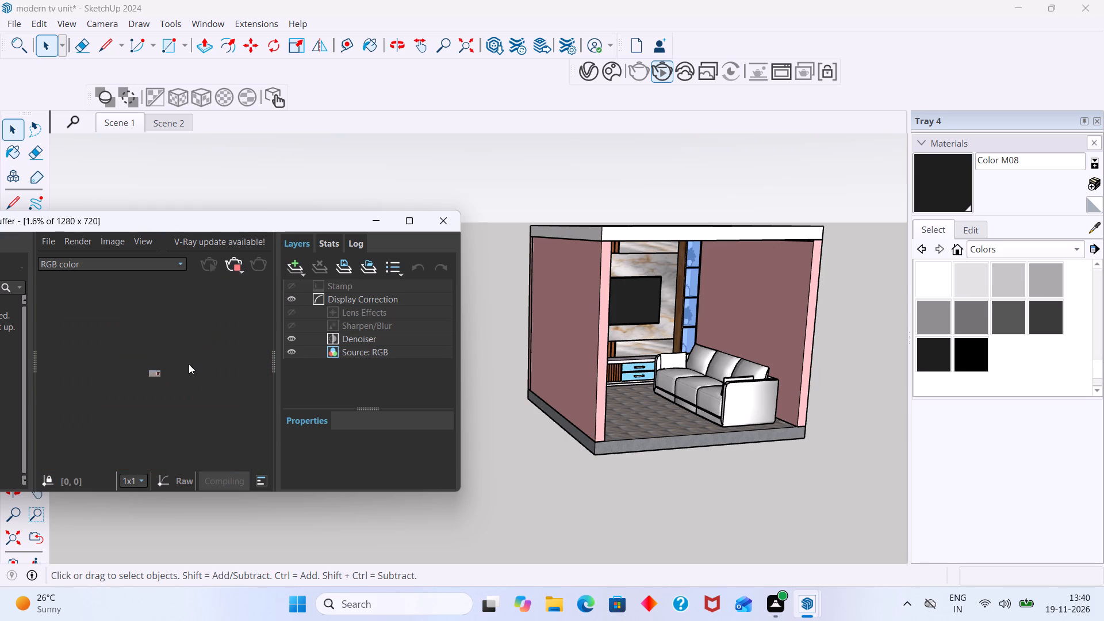
pyautogui.scroll(3, 186, 366)
pyautogui.middleClick(168, 381)
pyautogui.scroll(6, 168, 381)
pyautogui.scroll(-3, 208, 371)
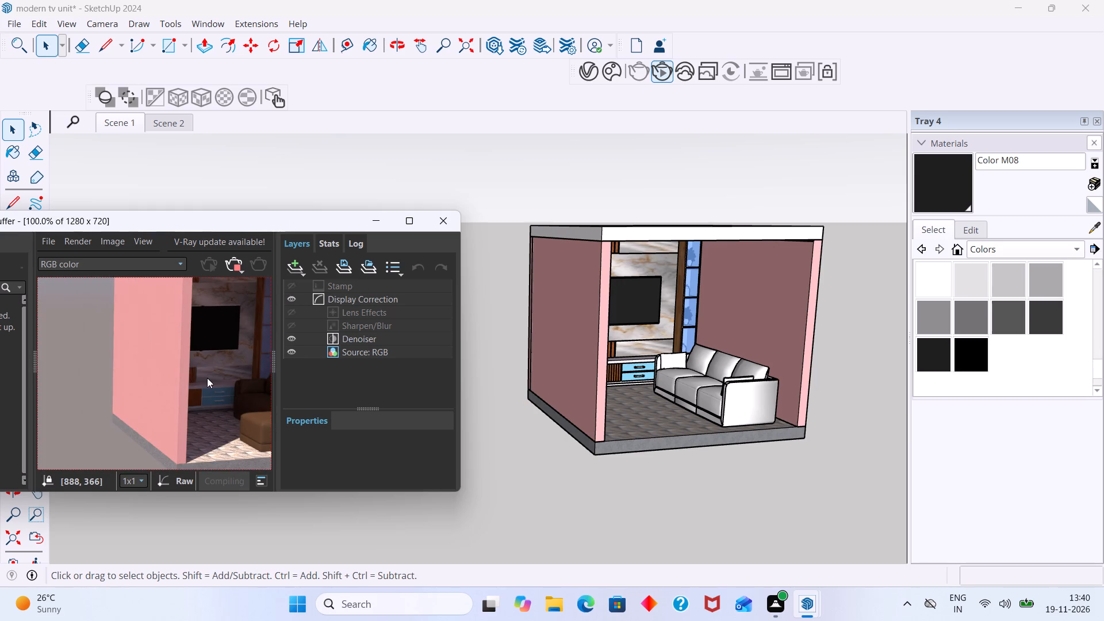
pyautogui.moveTo(207, 378); pyautogui.dragTo(164, 381, button='middle')
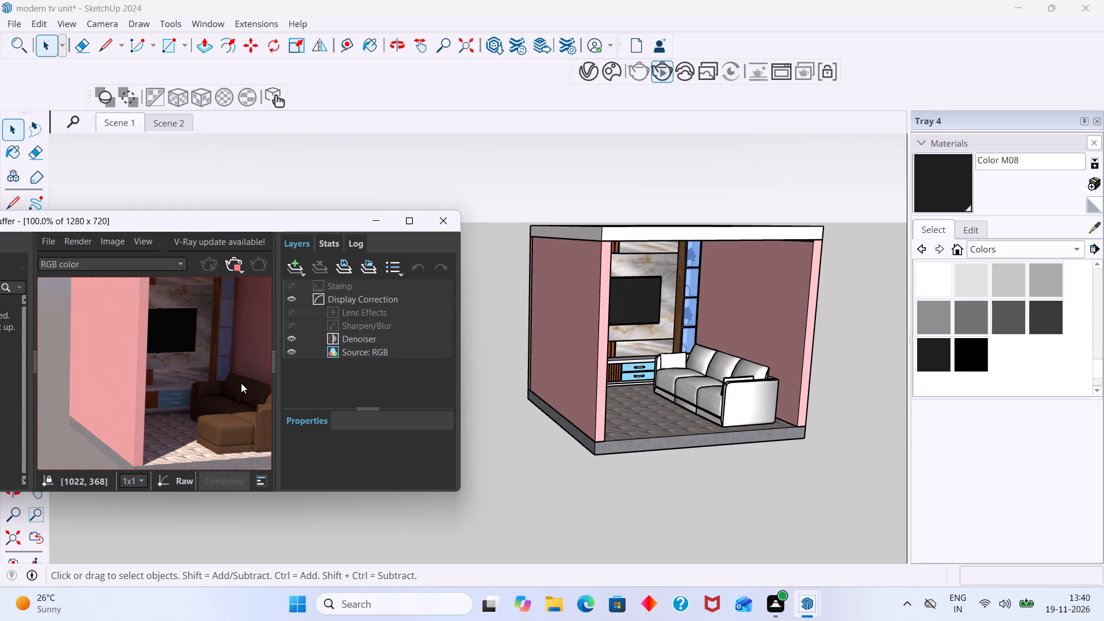
pyautogui.scroll(-3, 241, 383)
pyautogui.scroll(3, 239, 384)
pyautogui.keyDown('shift'); pyautogui.moveTo(231, 386); pyautogui.dragTo(277, 390, button='middle'); pyautogui.keyUp('shift')
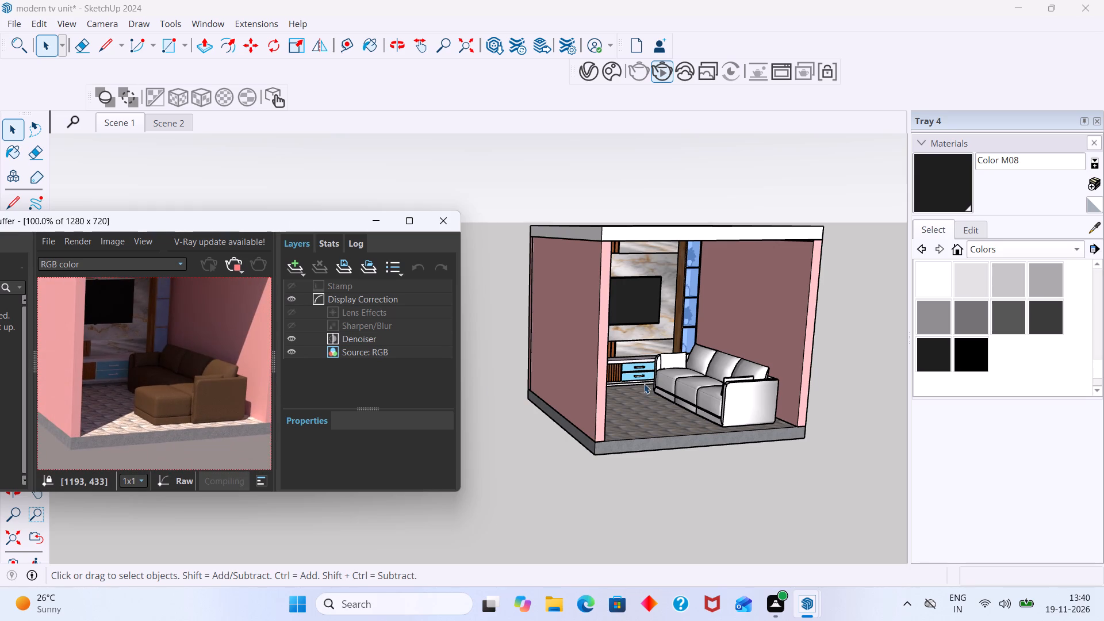
# Turn the model to face the TV wall and examine the render's TV, marble panel, console and sofa close up and as a whole.
pyautogui.moveTo(715, 388); pyautogui.dragTo(632, 388, button='middle')
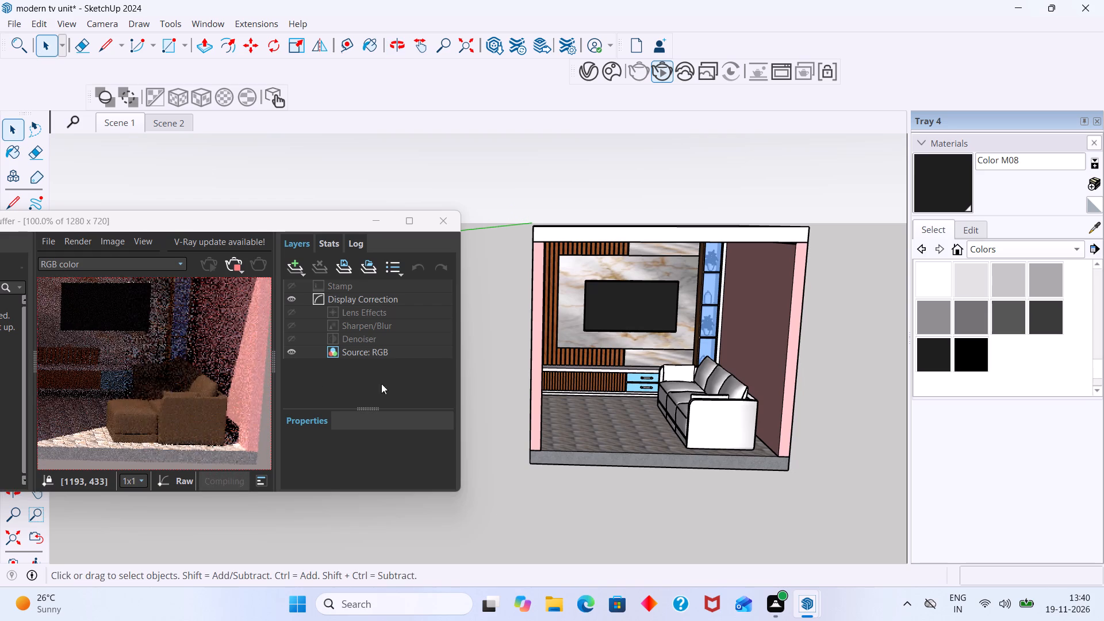
pyautogui.scroll(-2, 216, 387)
pyautogui.scroll(2, 206, 382)
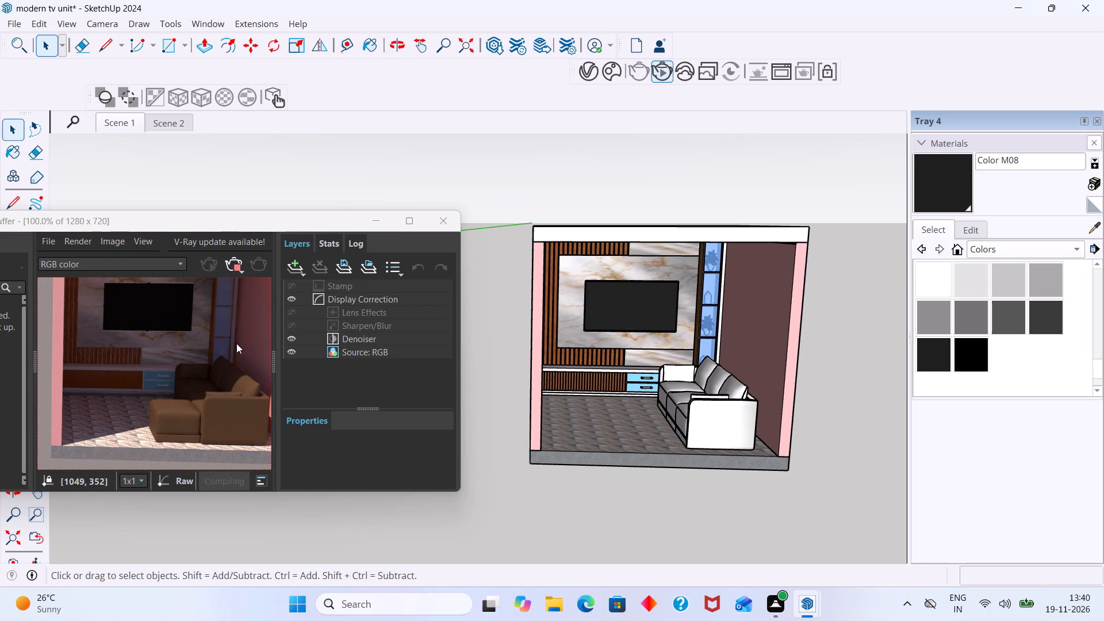
pyautogui.press('space')
pyautogui.keyDown('shift'); pyautogui.moveTo(236, 344); pyautogui.dragTo(244, 385, button='middle'); pyautogui.keyUp('shift')
pyautogui.scroll(1, 186, 415)
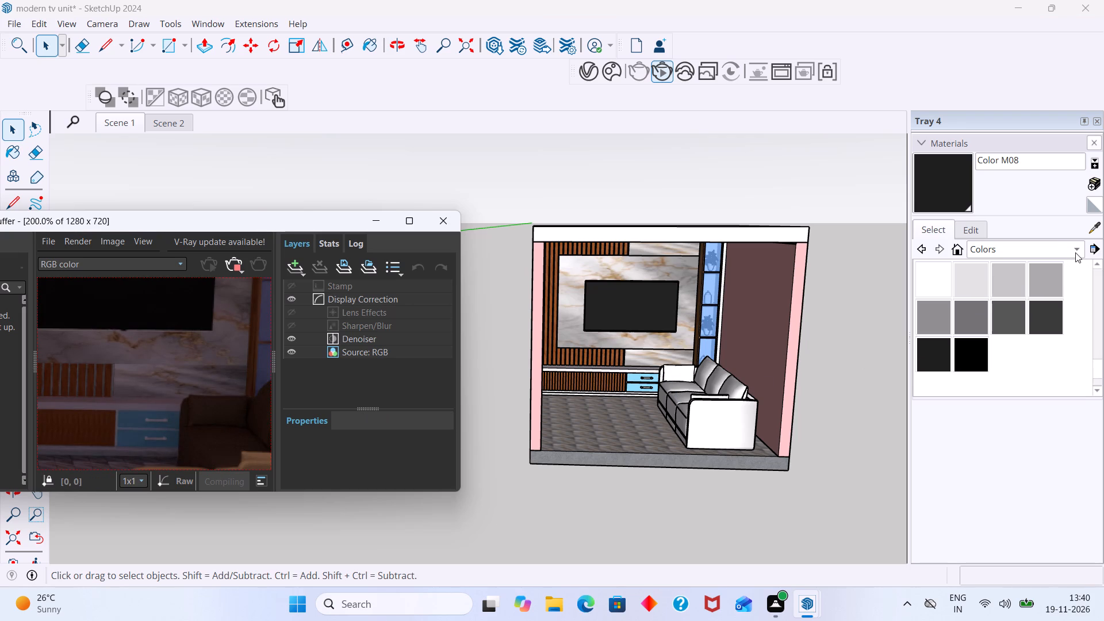
pyautogui.scroll(-3, 129, 393)
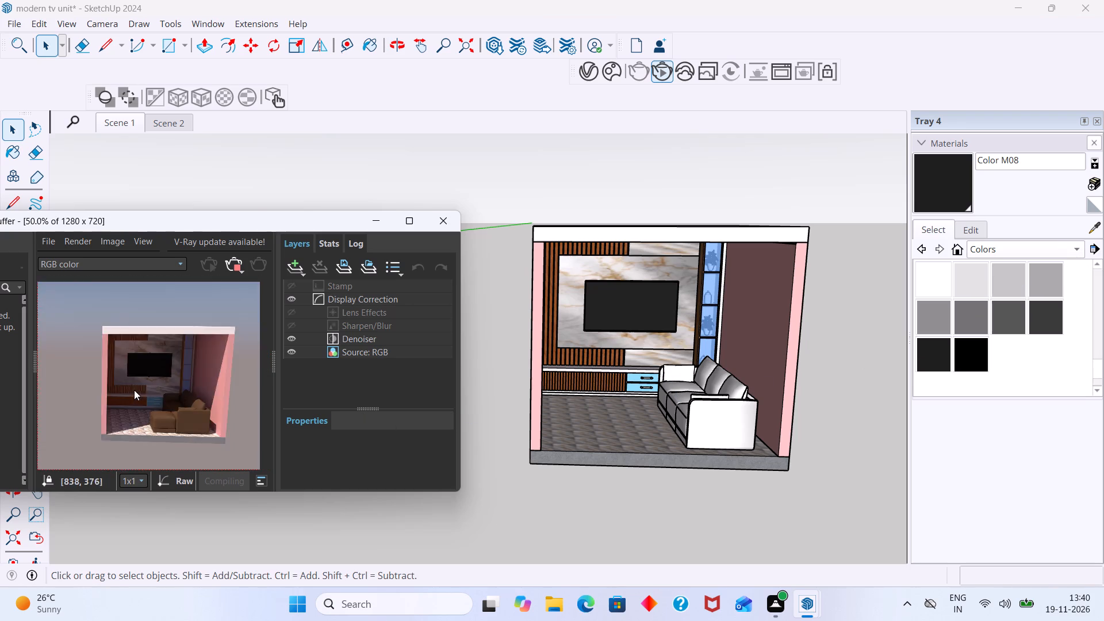
pyautogui.scroll(-1, 134, 390)
pyautogui.keyDown('shift'); pyautogui.moveTo(138, 389); pyautogui.dragTo(202, 371, button='middle'); pyautogui.keyUp('shift')
pyautogui.scroll(4, 170, 369)
pyautogui.keyDown('shift'); pyautogui.moveTo(166, 371); pyautogui.dragTo(104, 375, button='middle'); pyautogui.keyUp('shift')
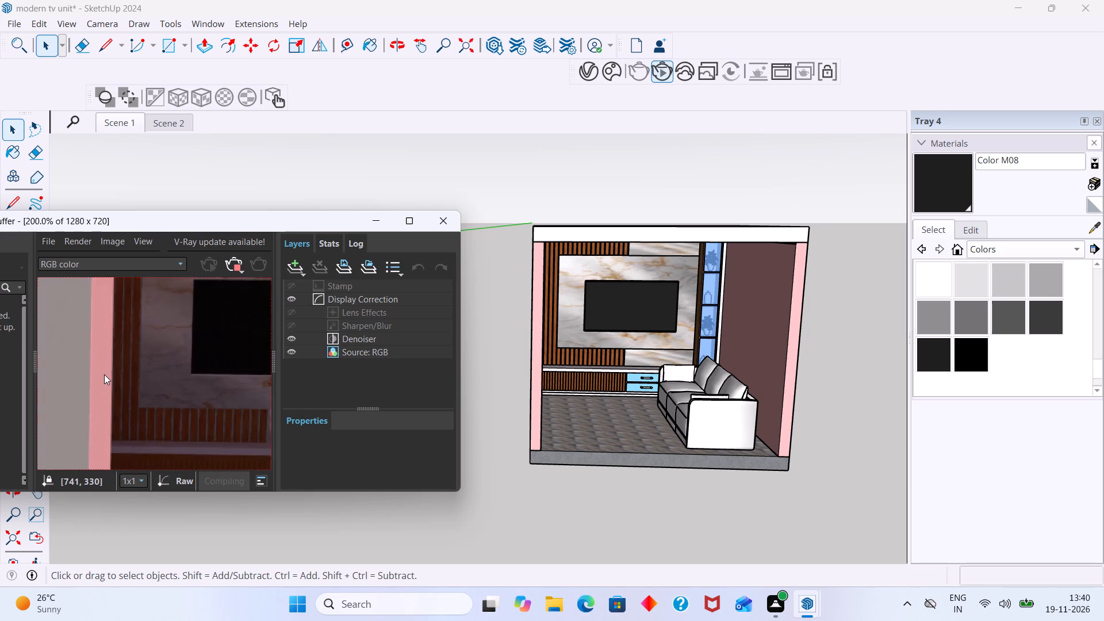
pyautogui.scroll(-4, 104, 374)
pyautogui.moveTo(105, 374); pyautogui.dragTo(212, 393, button='middle')
pyautogui.moveTo(170, 385); pyautogui.dragTo(200, 400, button='middle')
pyautogui.scroll(1, 167, 385)
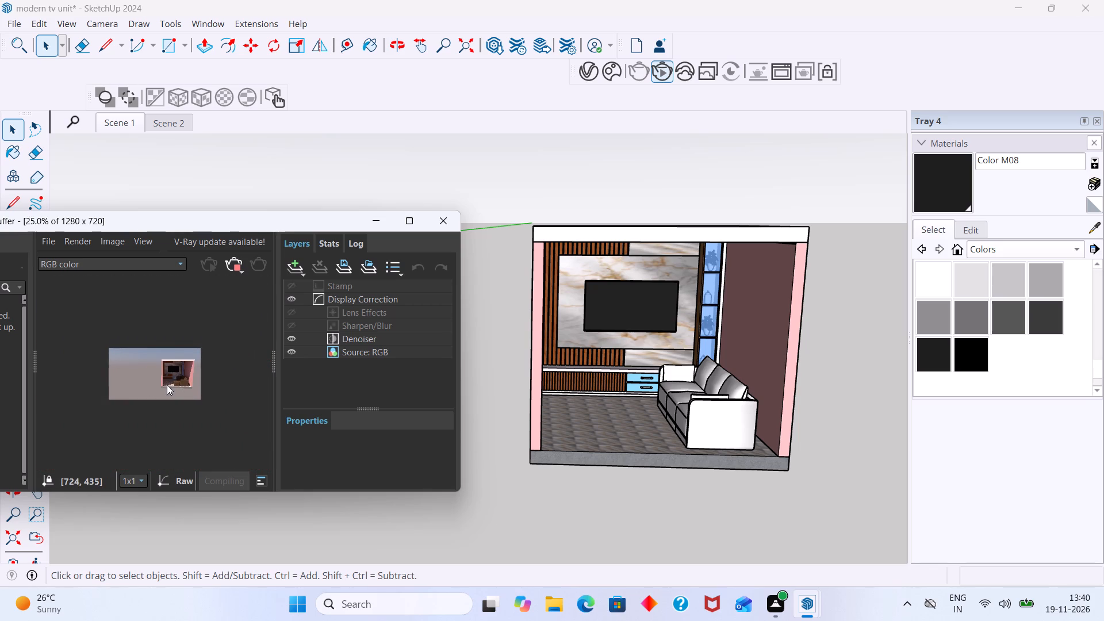
pyautogui.scroll(4, 167, 385)
pyautogui.scroll(-3, 182, 388)
pyautogui.keyDown('shift'); pyautogui.moveTo(213, 379); pyautogui.dragTo(145, 382, button='middle'); pyautogui.keyUp('shift')
pyautogui.scroll(3, 170, 384)
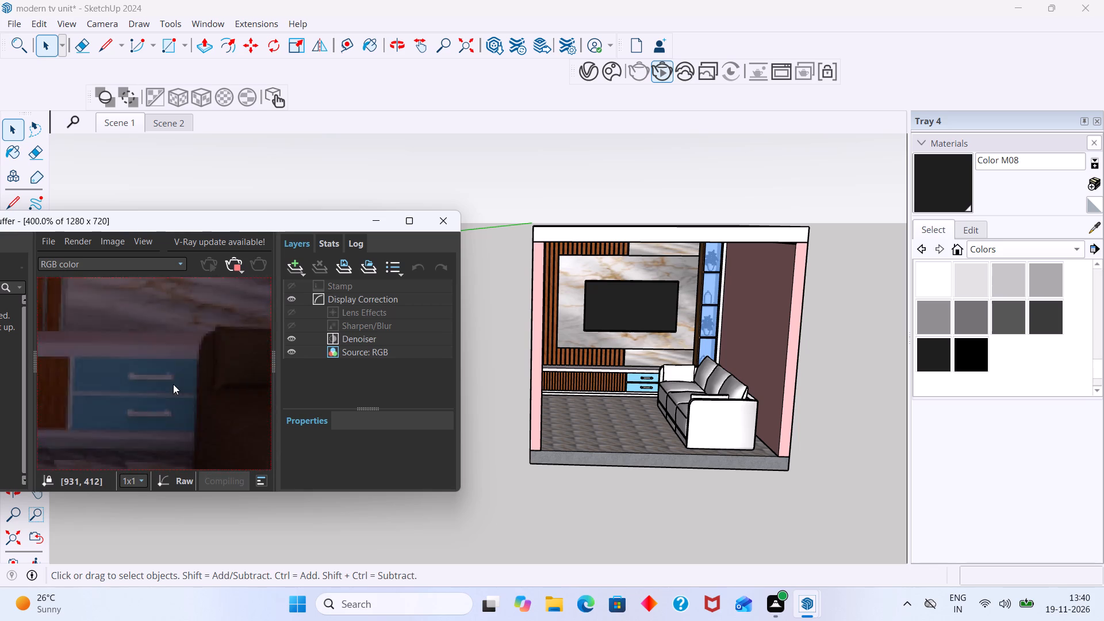
pyautogui.scroll(3, 173, 384)
pyautogui.scroll(-6, 177, 382)
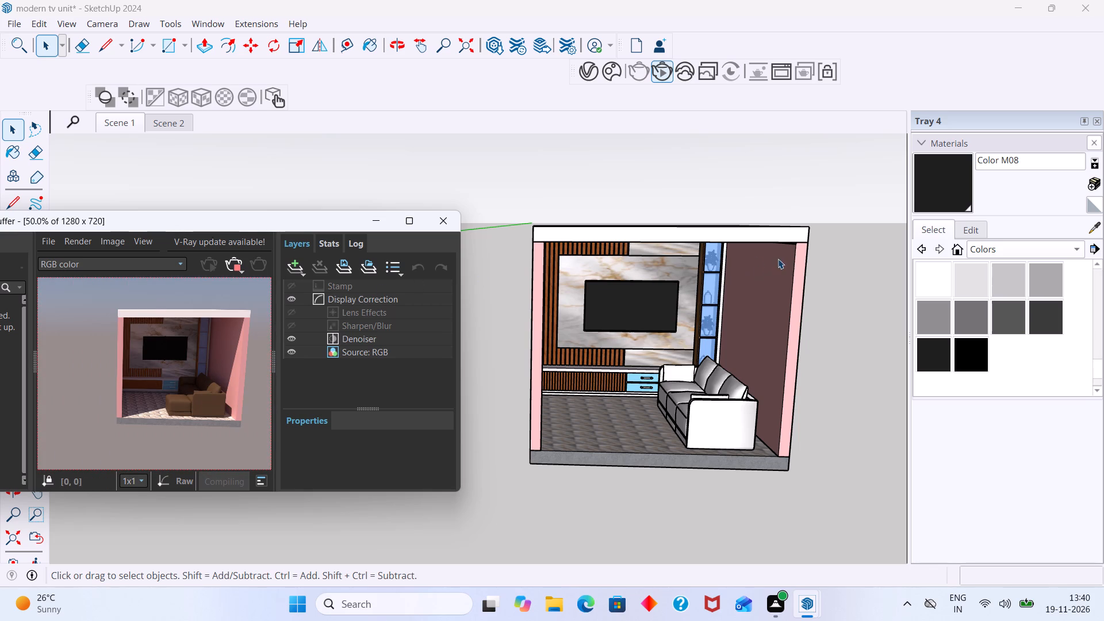
# Open the ceiling group from a low viewpoint and paint its underside with 0209 AP 9428 SKY PINK from Asian Paints Chromatics.
pyautogui.moveTo(622, 263); pyautogui.dragTo(649, 258, button='middle')
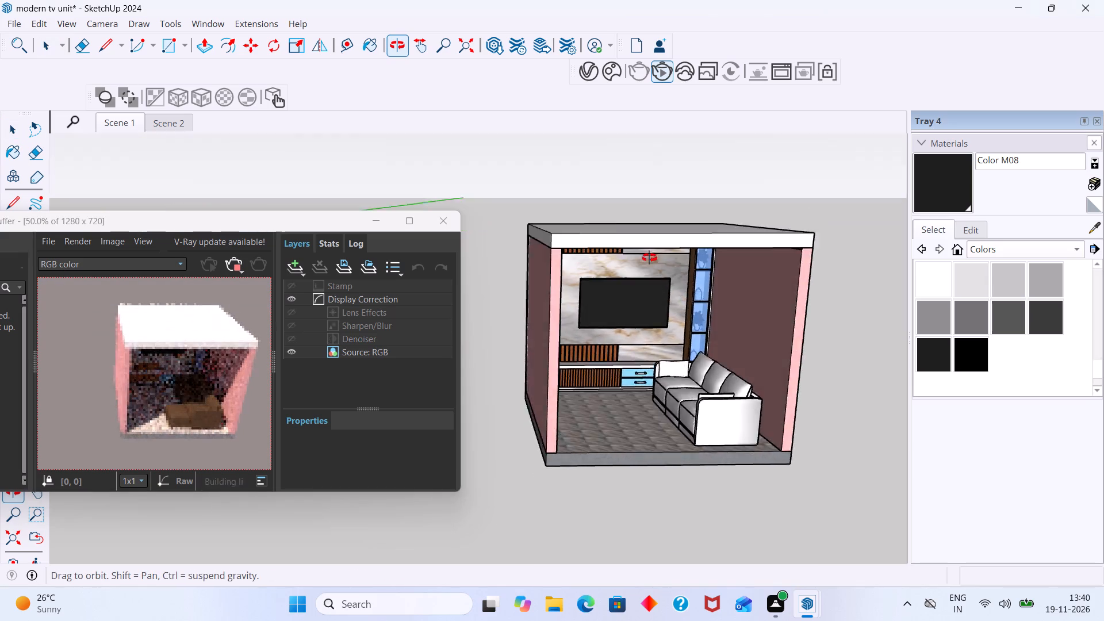
pyautogui.moveTo(649, 258); pyautogui.dragTo(634, 155, button='middle')
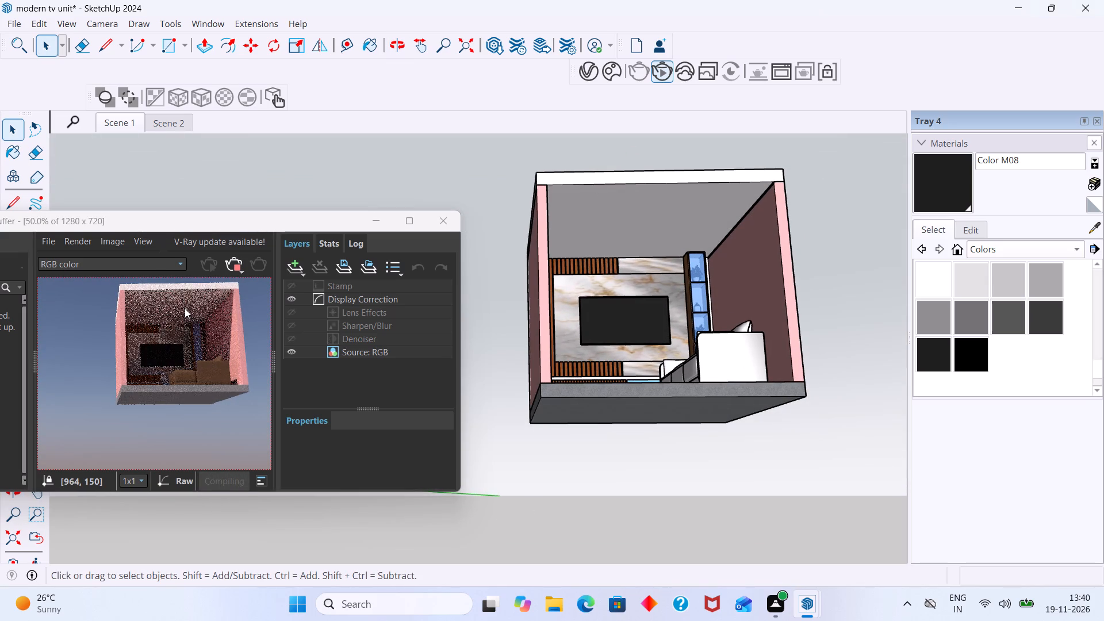
pyautogui.moveTo(160, 305); pyautogui.dragTo(138, 311, button='middle')
pyautogui.scroll(2, 672, 239)
pyautogui.scroll(-1, 647, 226)
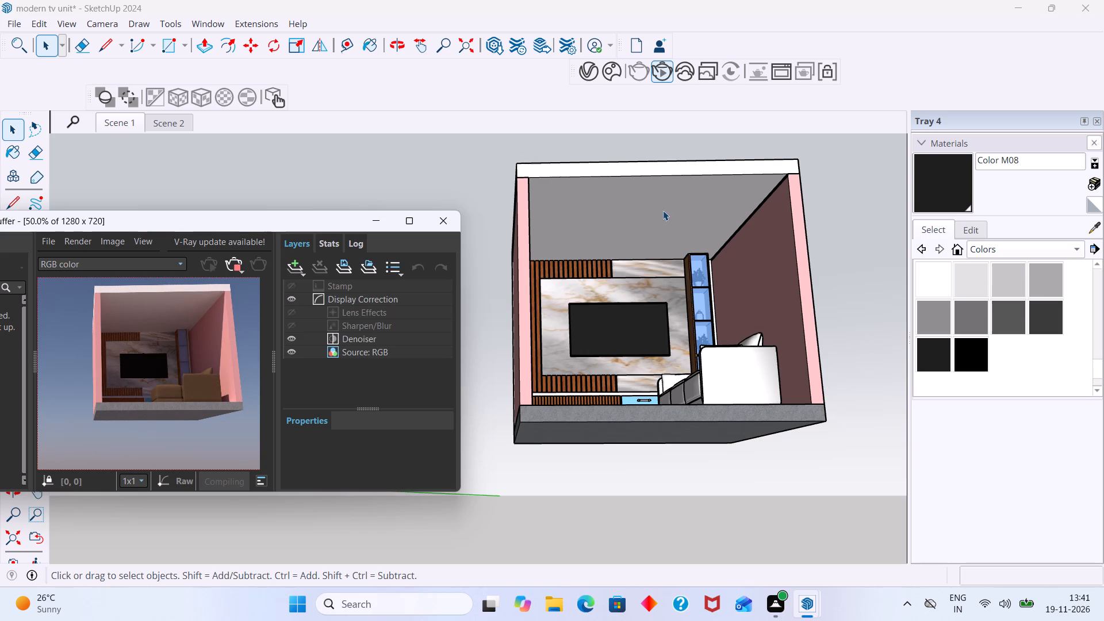
pyautogui.doubleClick(644, 210)
pyautogui.click(652, 217)
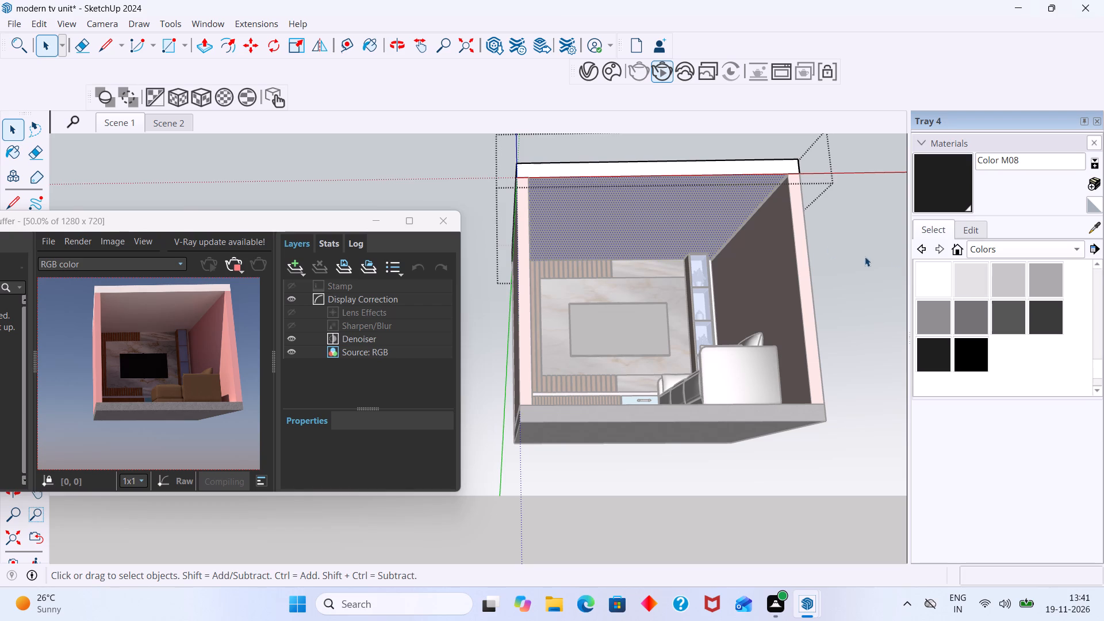
pyautogui.click(1073, 250)
pyautogui.click(968, 400)
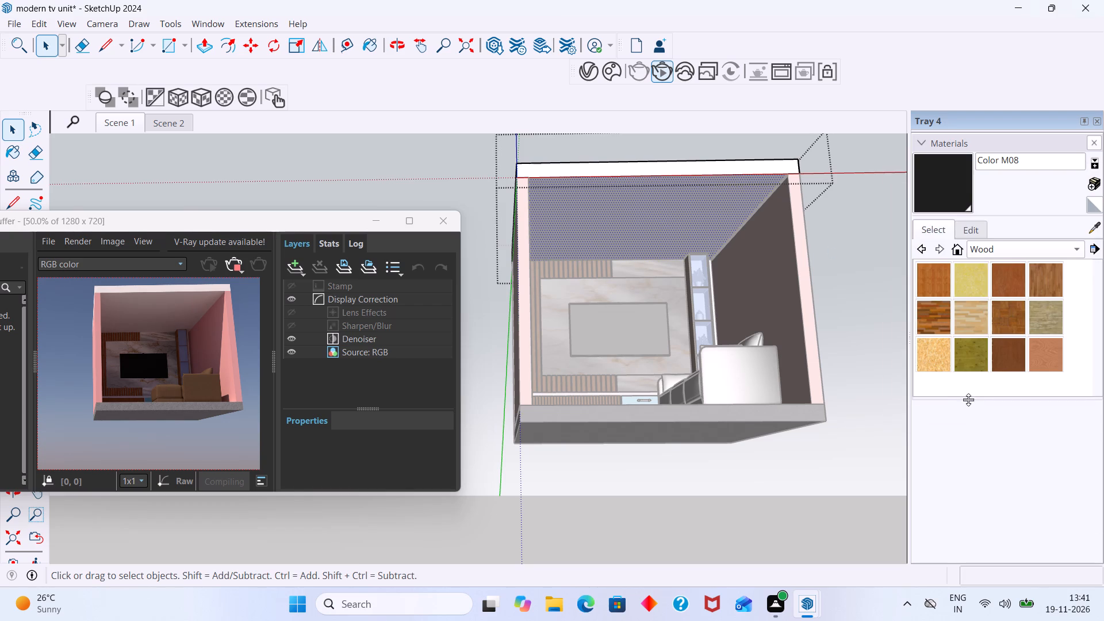
pyautogui.click(1075, 250)
pyautogui.click(1040, 259)
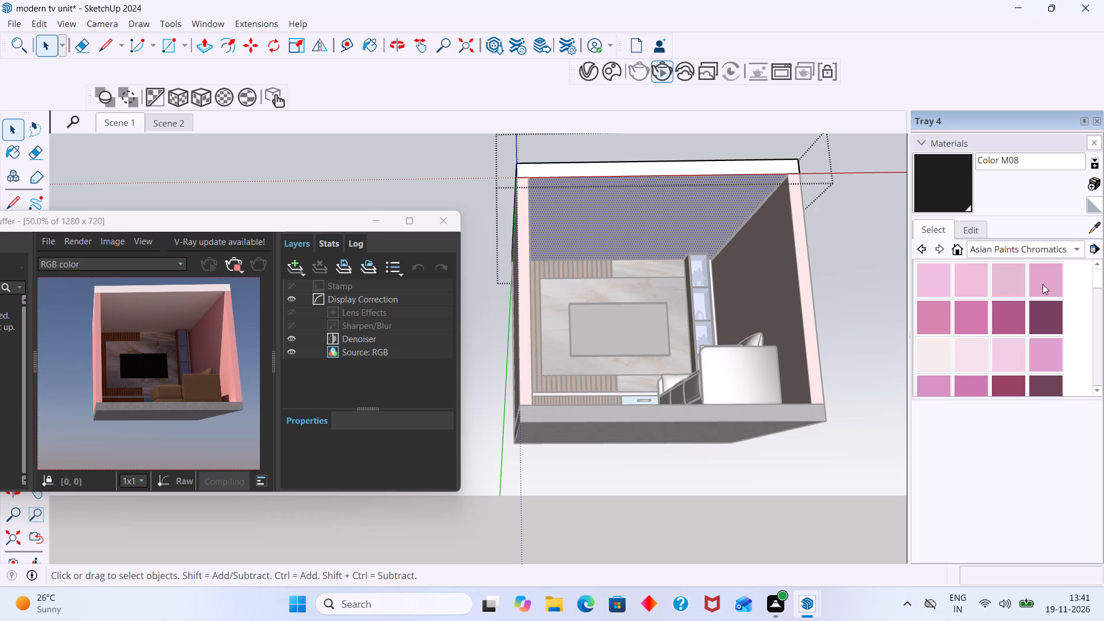
pyautogui.scroll(-13, 1016, 312)
pyautogui.scroll(12, 977, 327)
pyautogui.click(939, 360)
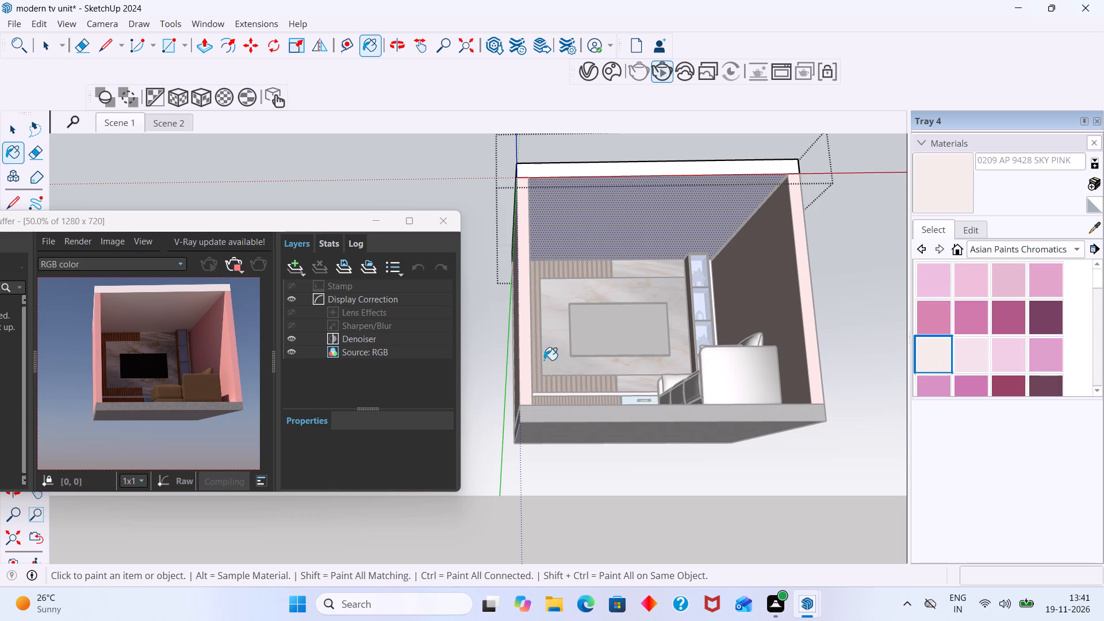
pyautogui.click(603, 208)
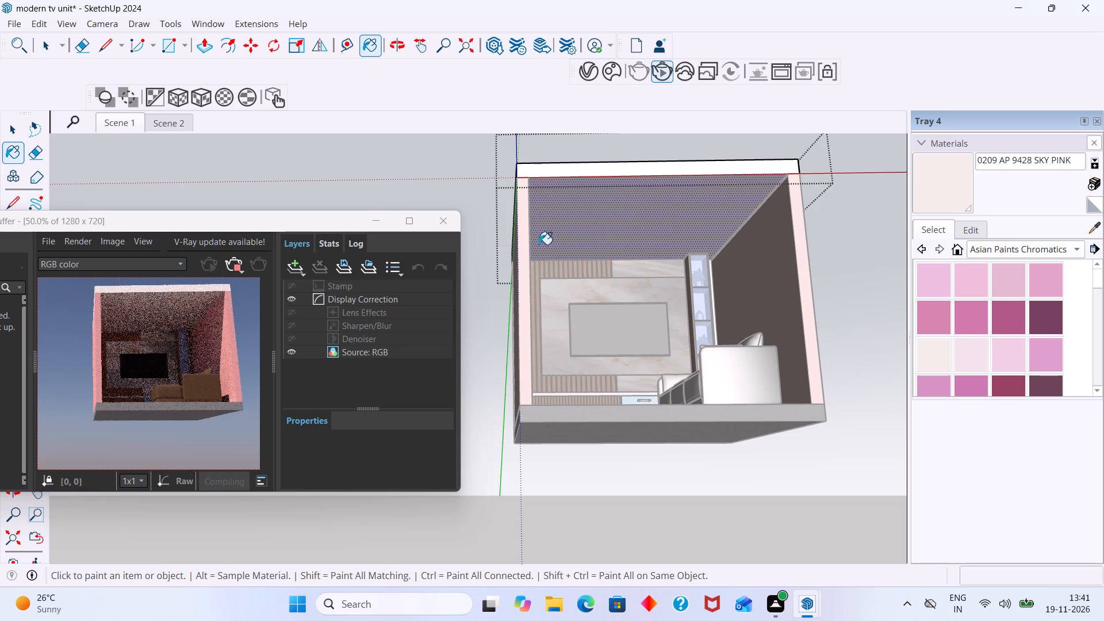
# Examine the newly painted ceiling in the live render.
pyautogui.scroll(2, 136, 313)
pyautogui.scroll(-2, 148, 313)
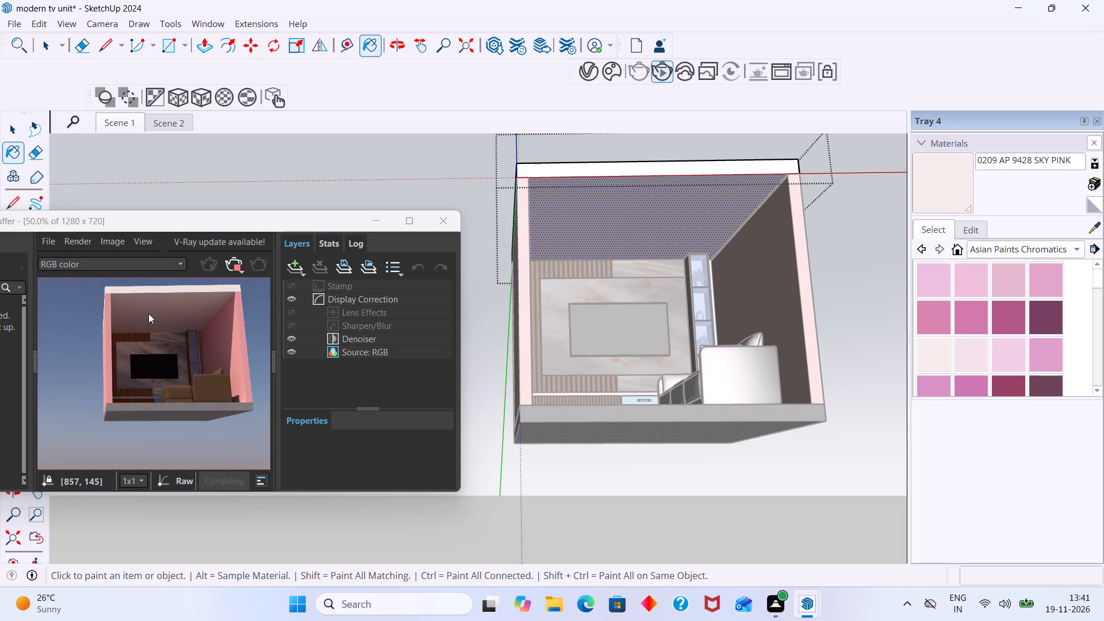
pyautogui.moveTo(148, 313); pyautogui.dragTo(122, 310, button='middle')
pyautogui.scroll(1, 108, 302)
pyautogui.scroll(-1, 108, 302)
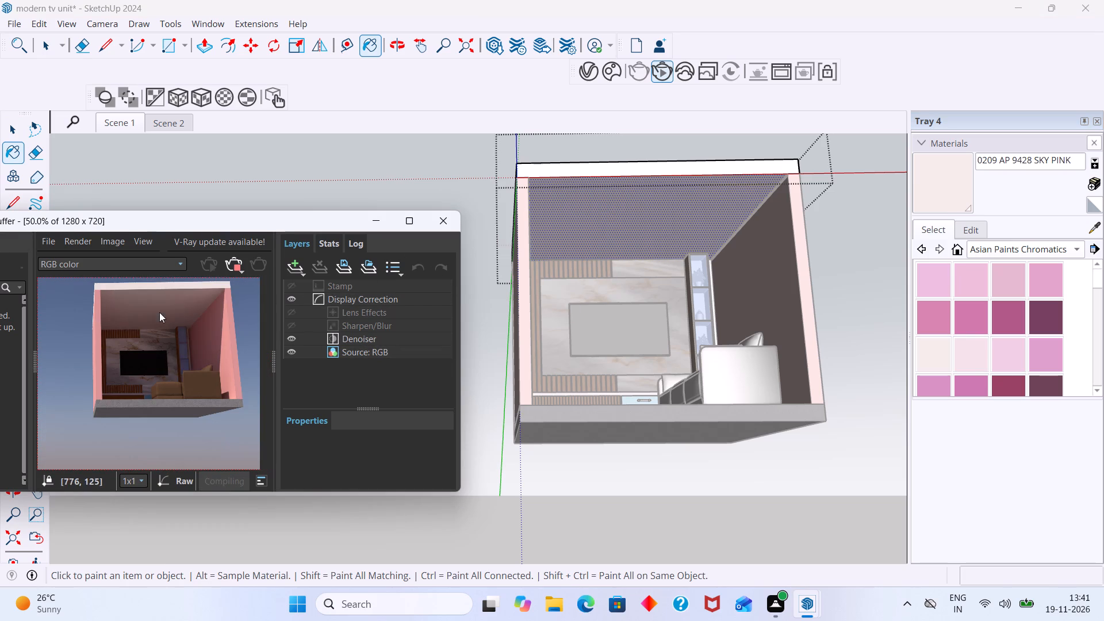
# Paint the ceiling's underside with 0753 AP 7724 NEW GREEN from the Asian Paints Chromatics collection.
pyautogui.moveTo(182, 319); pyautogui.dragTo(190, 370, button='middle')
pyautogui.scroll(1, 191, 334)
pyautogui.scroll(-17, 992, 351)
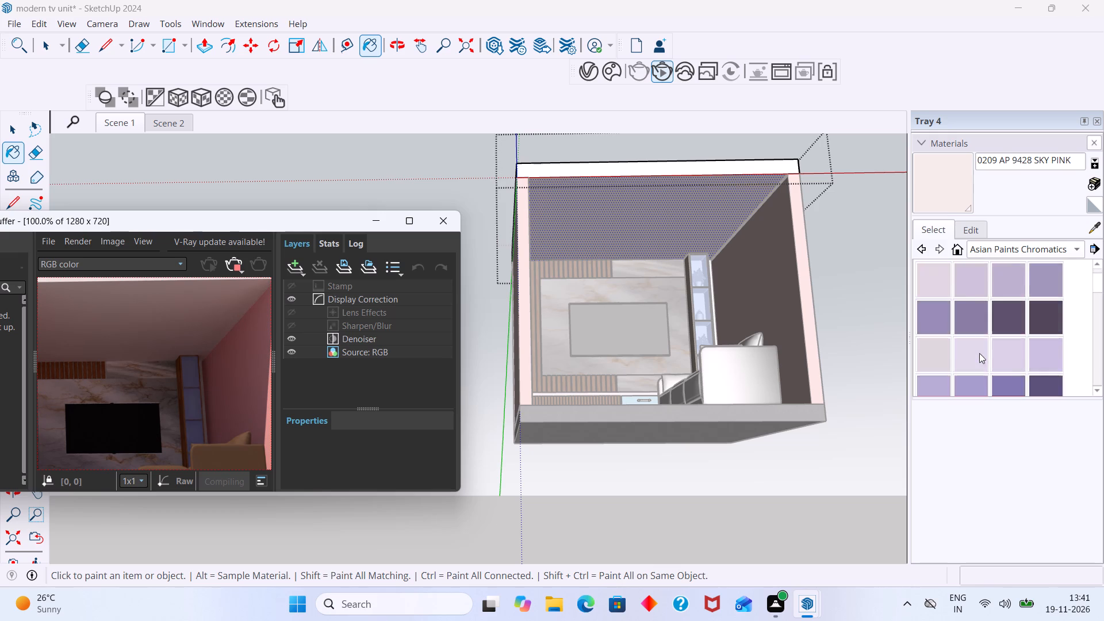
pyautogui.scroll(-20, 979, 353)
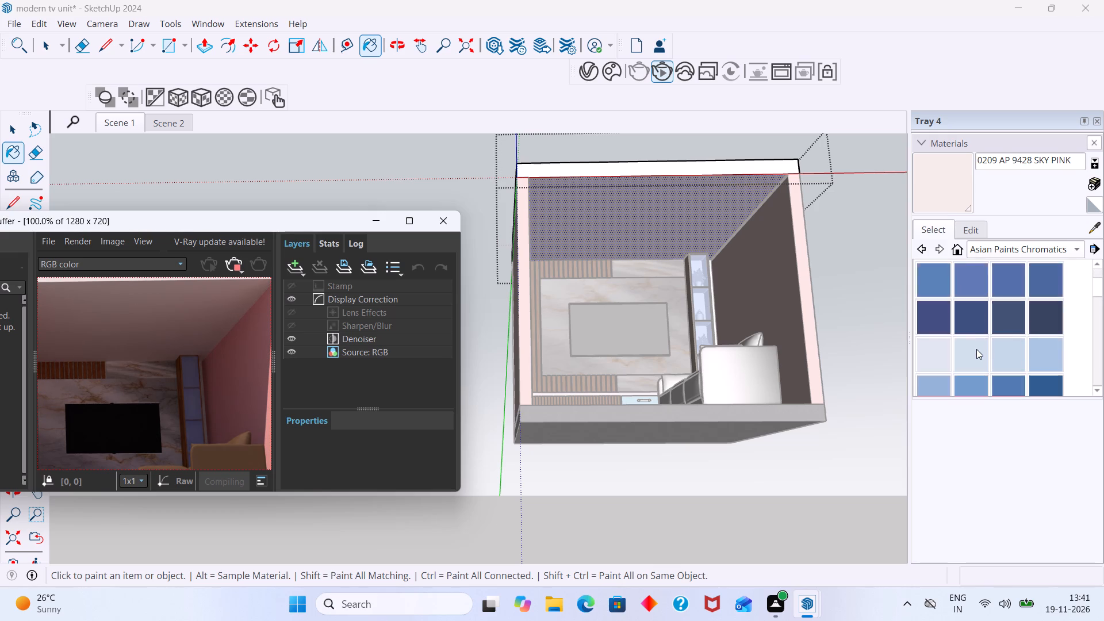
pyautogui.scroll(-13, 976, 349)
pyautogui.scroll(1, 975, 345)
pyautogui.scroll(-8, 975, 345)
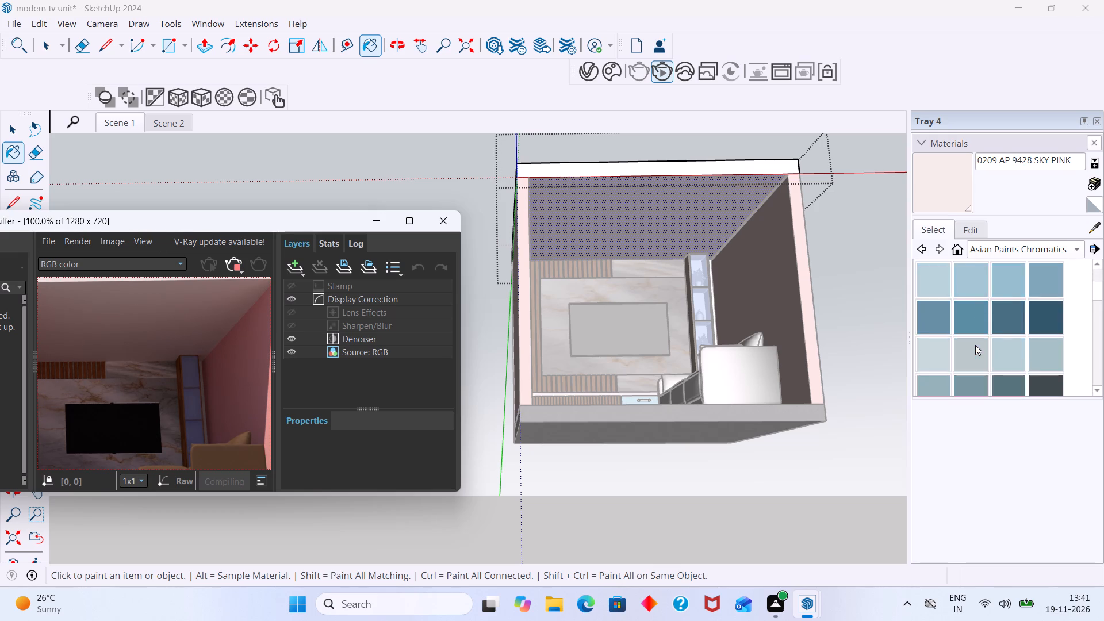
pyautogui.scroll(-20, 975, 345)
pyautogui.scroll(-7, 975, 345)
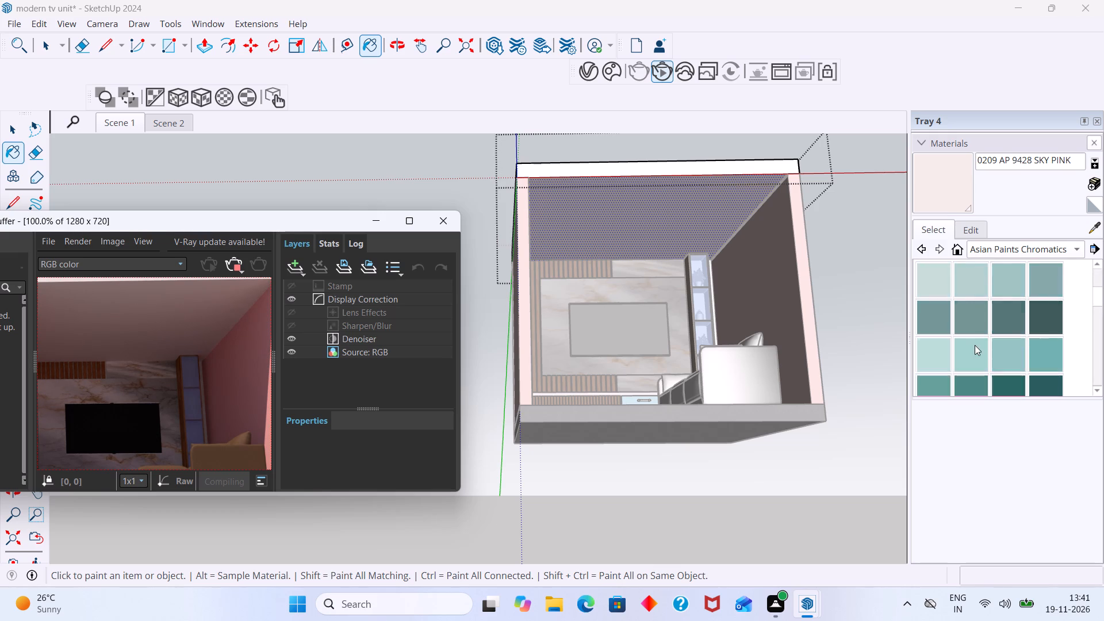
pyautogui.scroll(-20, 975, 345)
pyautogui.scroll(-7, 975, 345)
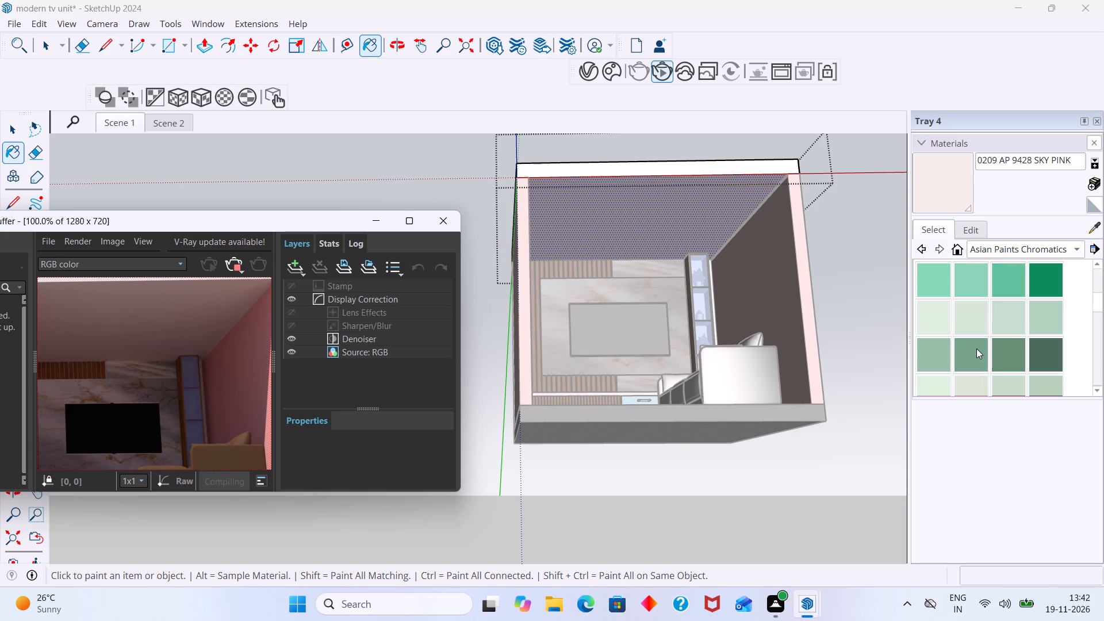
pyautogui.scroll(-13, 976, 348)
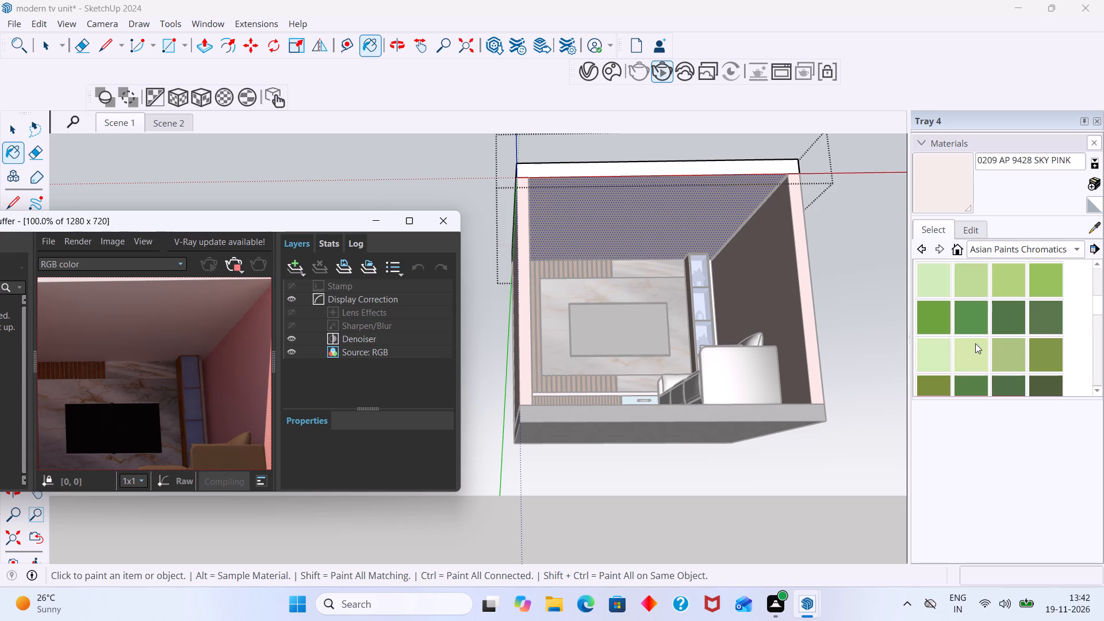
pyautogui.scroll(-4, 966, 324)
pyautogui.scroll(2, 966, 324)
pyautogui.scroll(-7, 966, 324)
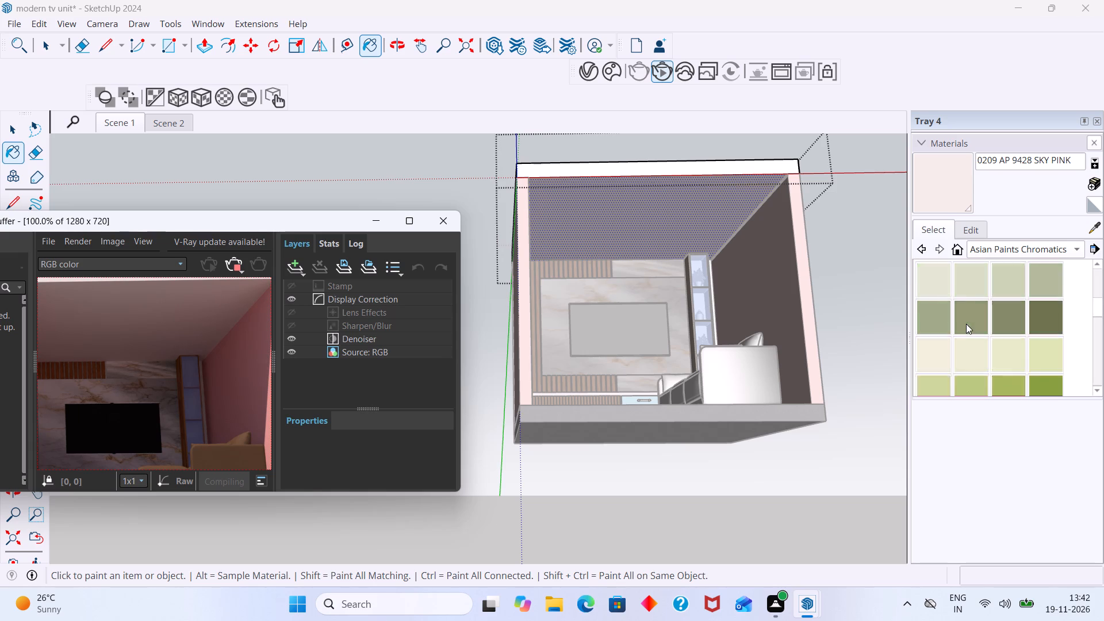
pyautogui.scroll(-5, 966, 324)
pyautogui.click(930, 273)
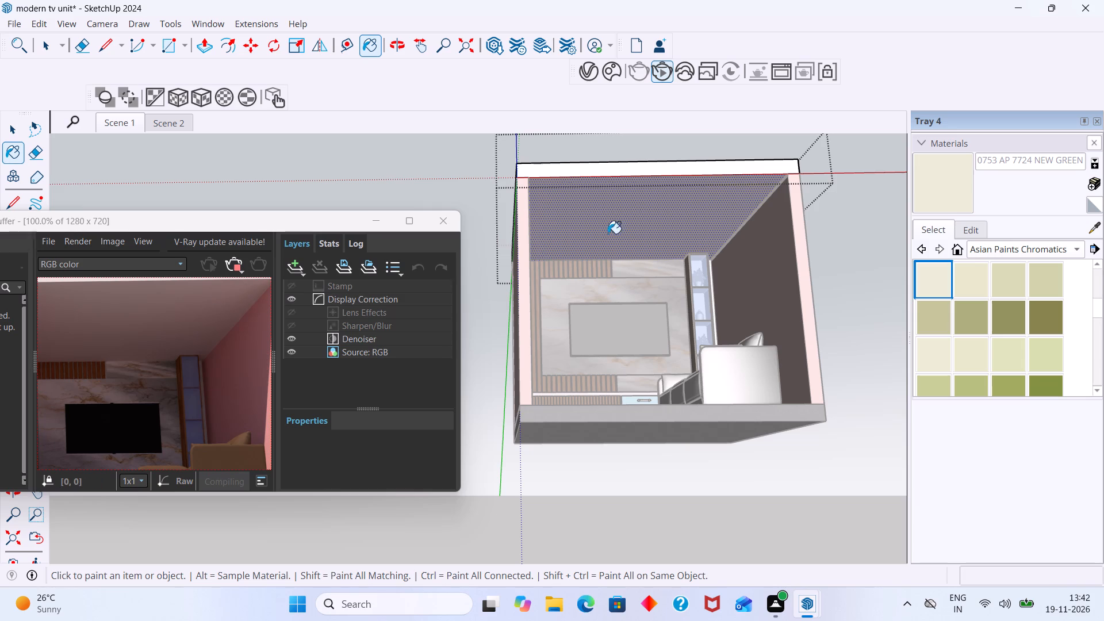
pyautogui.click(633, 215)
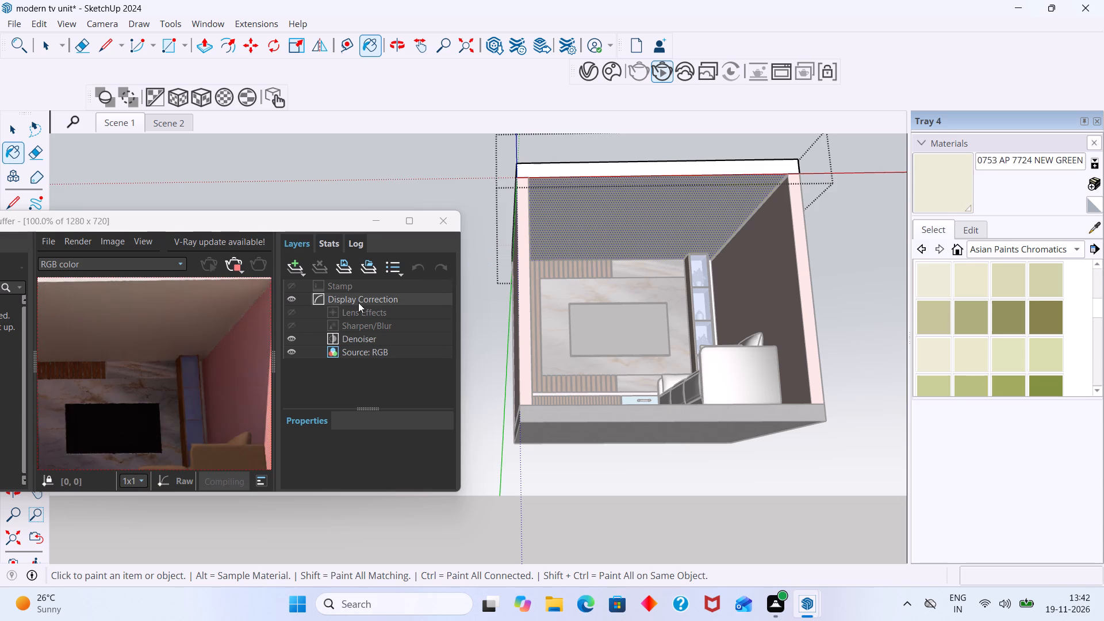
# Repaint the ceiling's underside with 7722 GLIMPSE OF SPRING and check the colour in the live render.
pyautogui.click(1010, 279)
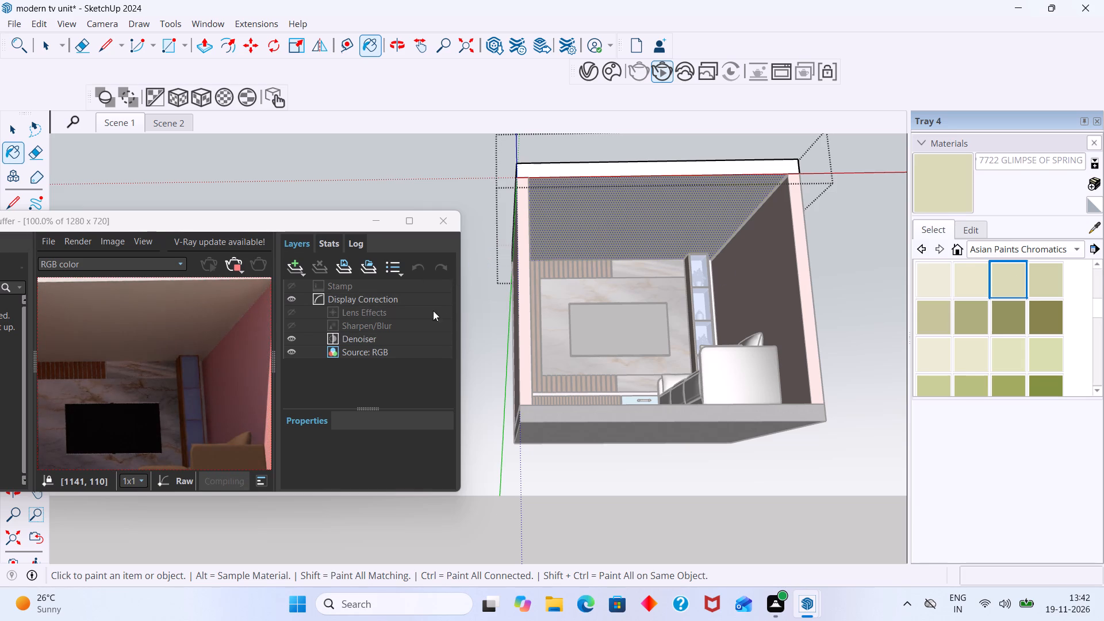
pyautogui.click(585, 220)
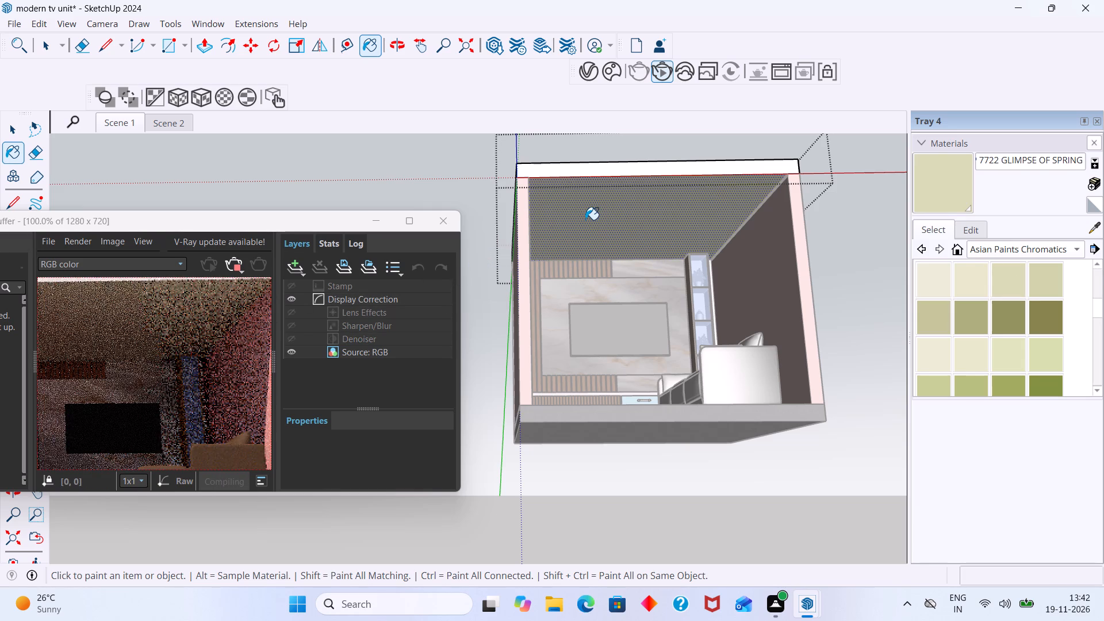
pyautogui.scroll(-2, 247, 317)
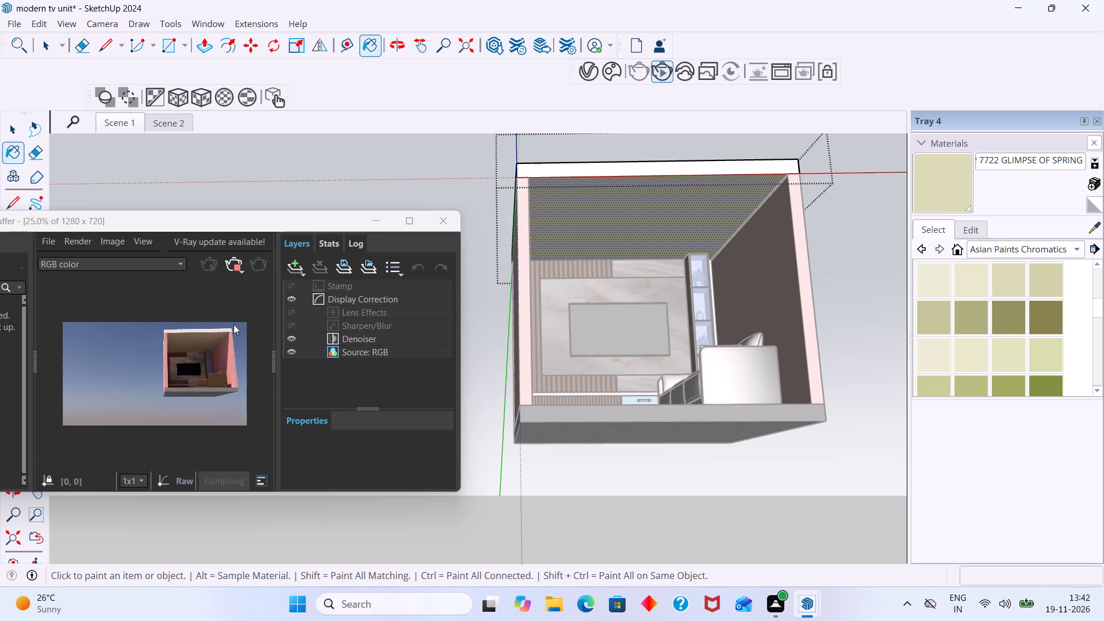
pyautogui.scroll(3, 201, 346)
pyautogui.scroll(-2, 200, 346)
pyautogui.moveTo(211, 360); pyautogui.dragTo(212, 376, button='middle')
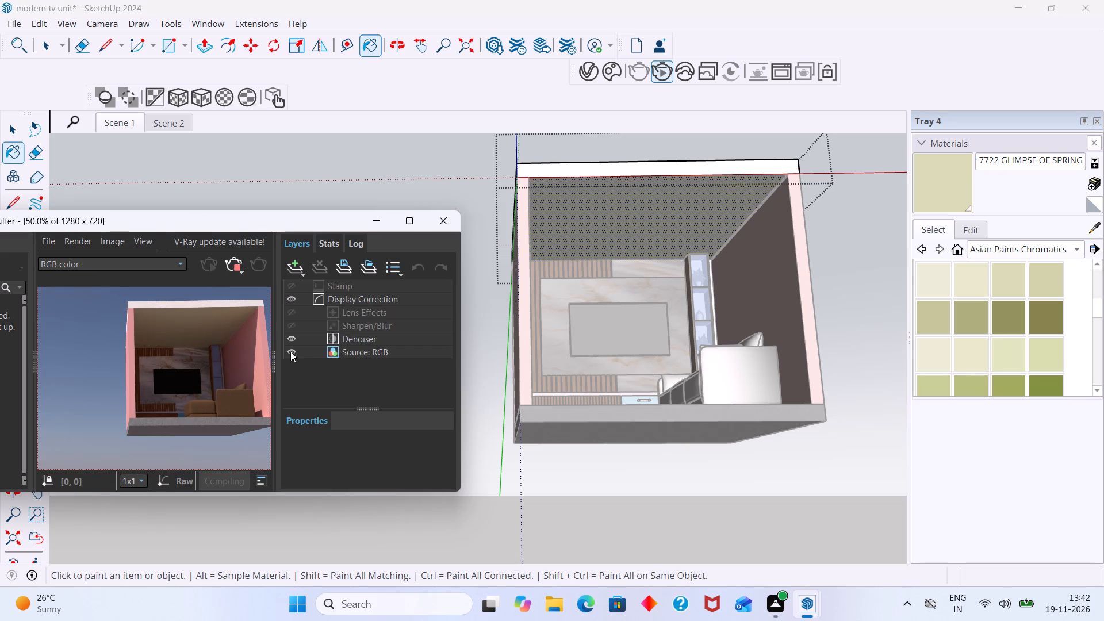
# Stop the live render and close the materials tray and the frame buffer window.
pyautogui.press('space')
pyautogui.press('Escape')
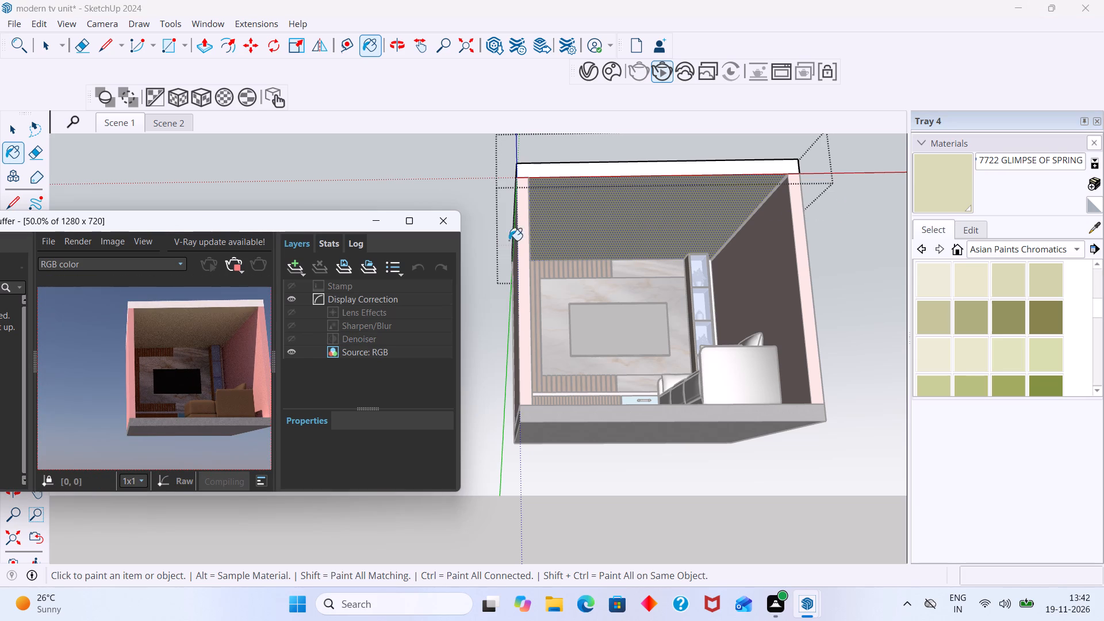
pyautogui.scroll(-2, 477, 217)
pyautogui.scroll(-2, 582, 199)
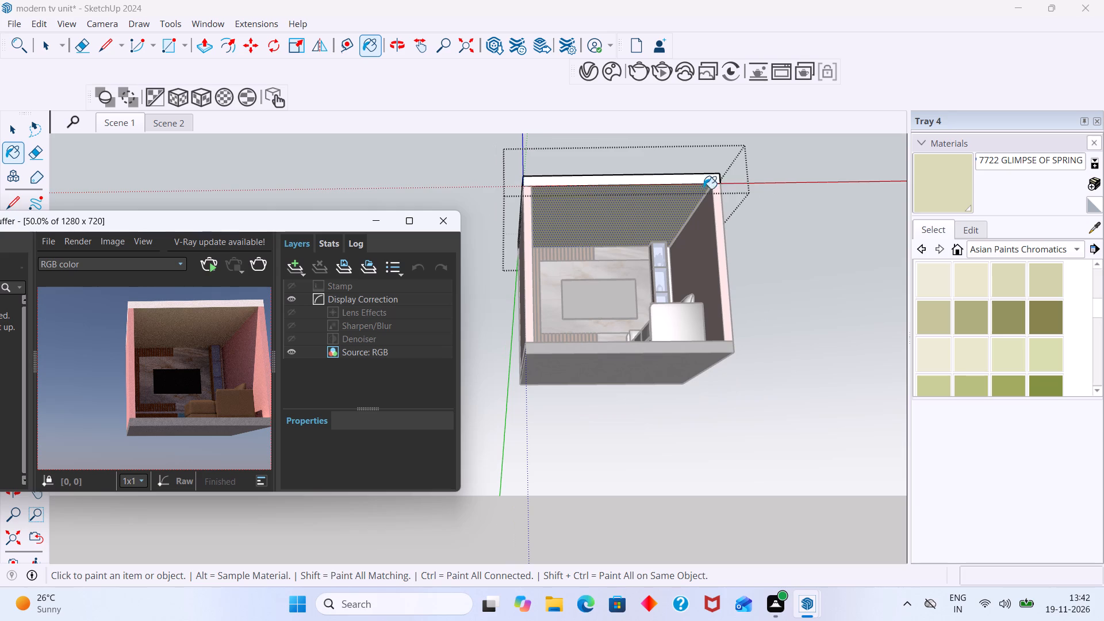
pyautogui.press('Escape')
pyautogui.click(1098, 117)
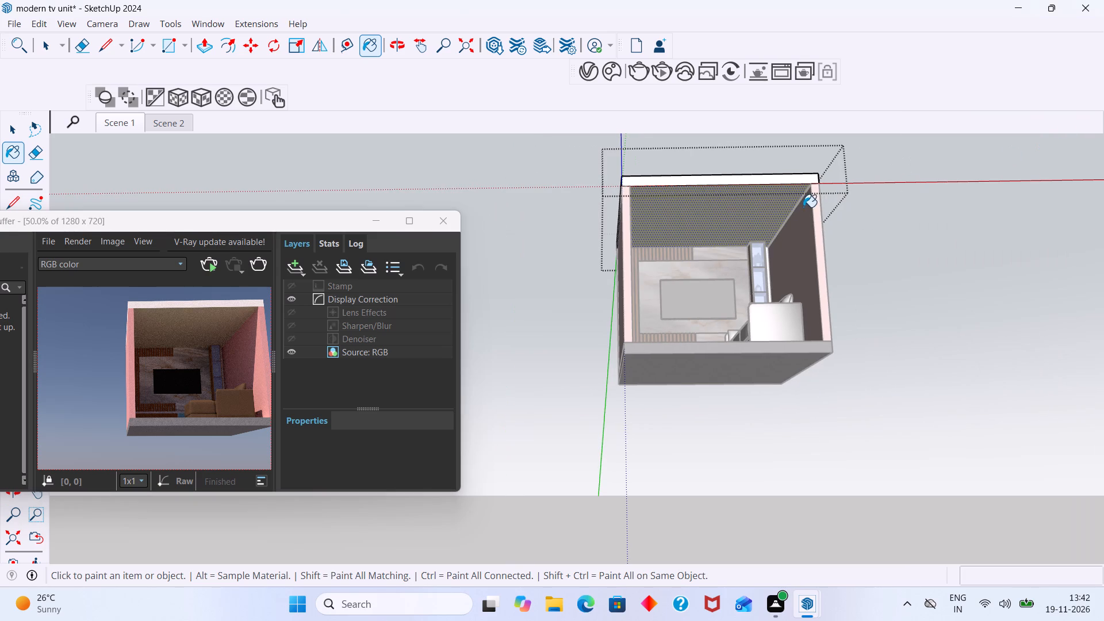
pyautogui.scroll(4, 777, 213)
pyautogui.click(763, 205)
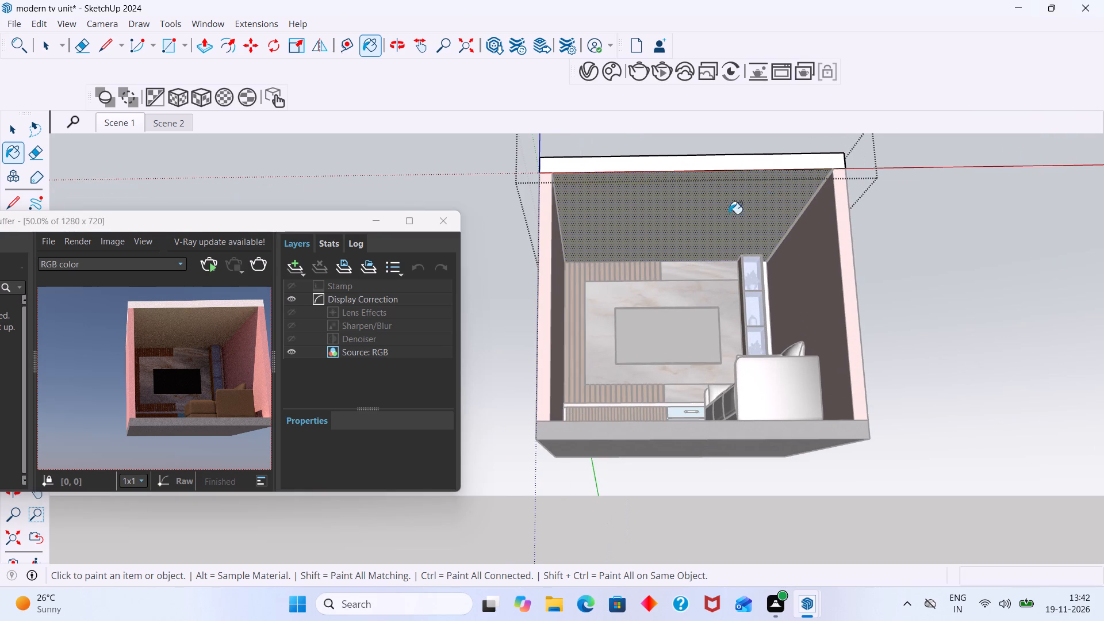
pyautogui.click(444, 223)
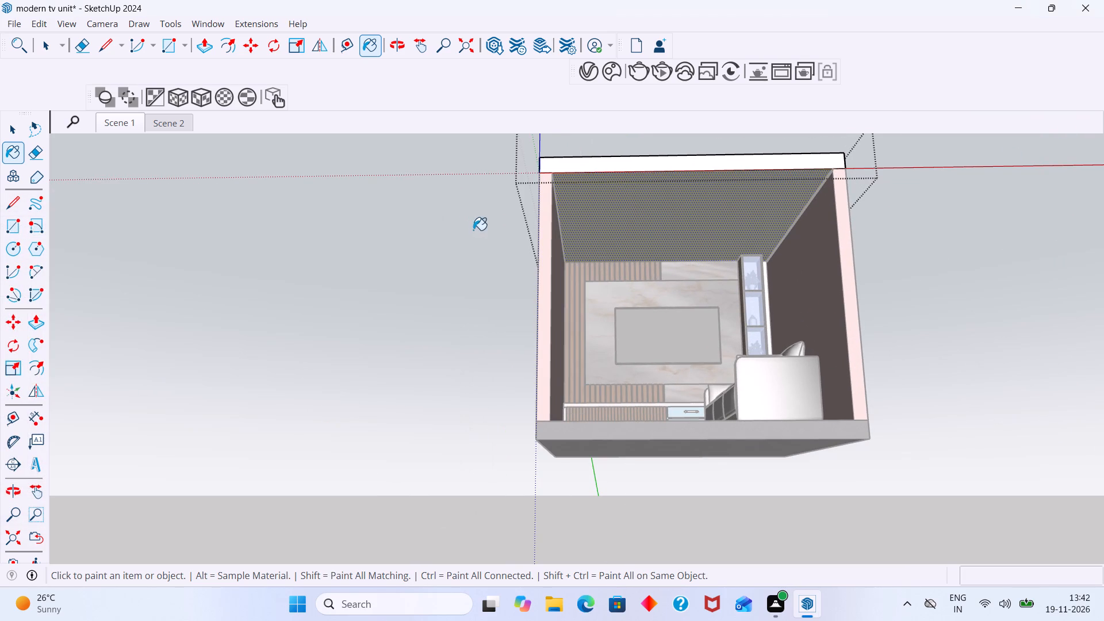
# Restart the live render with the room seen from the front and examine the ceiling, side walls and TV wall.
pyautogui.press('space')
pyautogui.scroll(-10, 486, 264)
pyautogui.moveTo(584, 287); pyautogui.dragTo(597, 351, button='middle')
pyautogui.scroll(4, 662, 62)
pyautogui.doubleClick(661, 71)
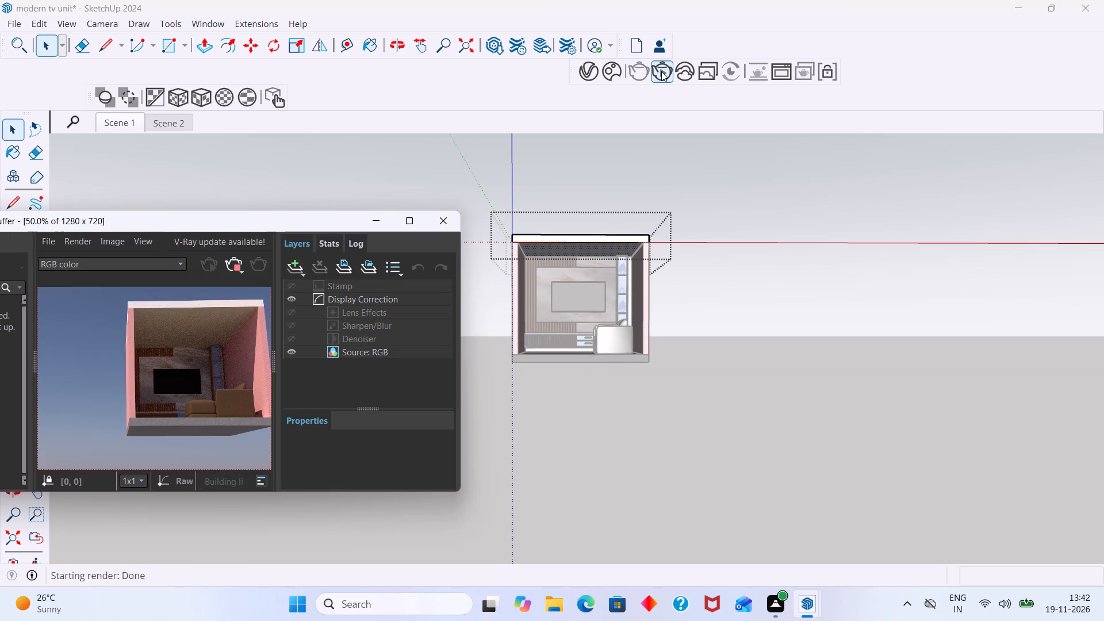
pyautogui.scroll(2, 139, 338)
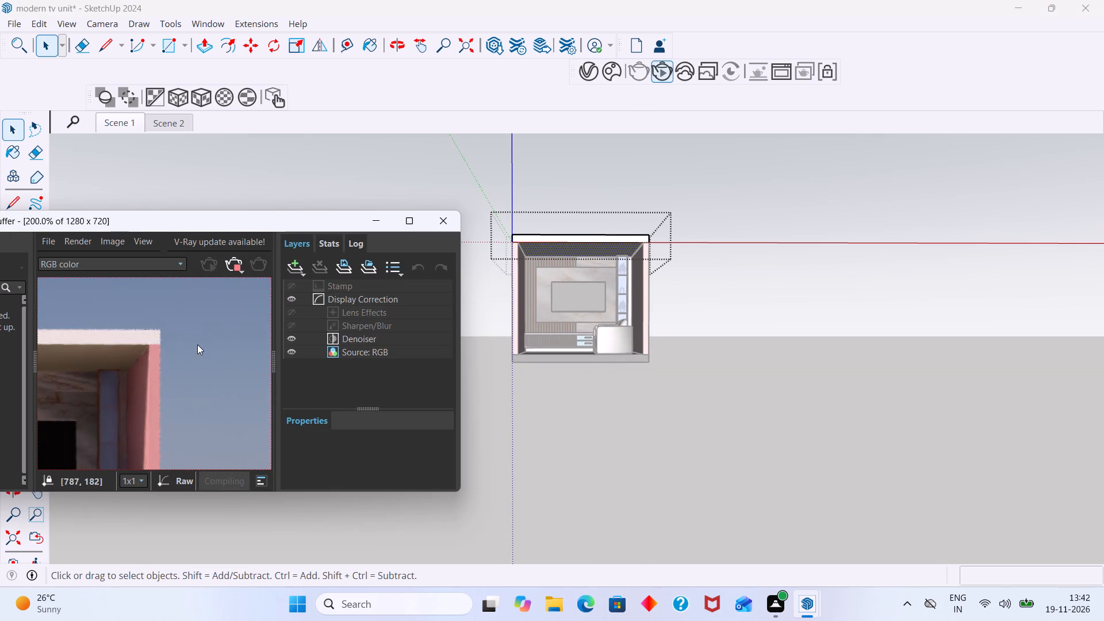
pyautogui.keyDown('shift'); pyautogui.moveTo(204, 354); pyautogui.dragTo(284, 330, button='middle'); pyautogui.keyUp('shift')
pyautogui.scroll(-2, 228, 339)
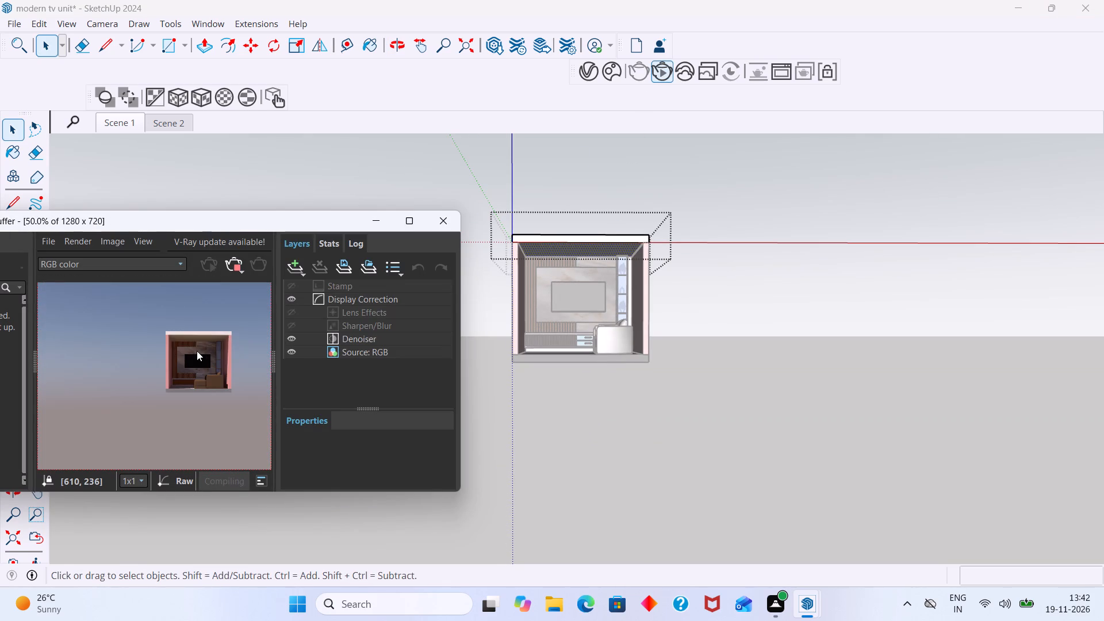
pyautogui.scroll(1, 205, 349)
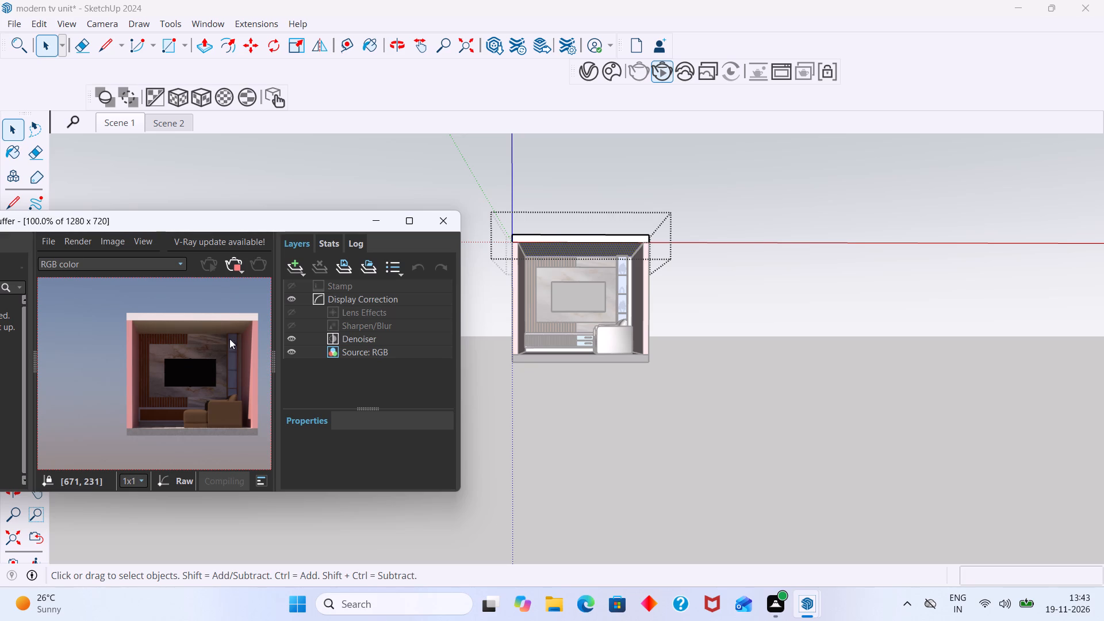
# Close the frame buffer window and exit the ceiling group.
pyautogui.press('space')
pyautogui.click(446, 216)
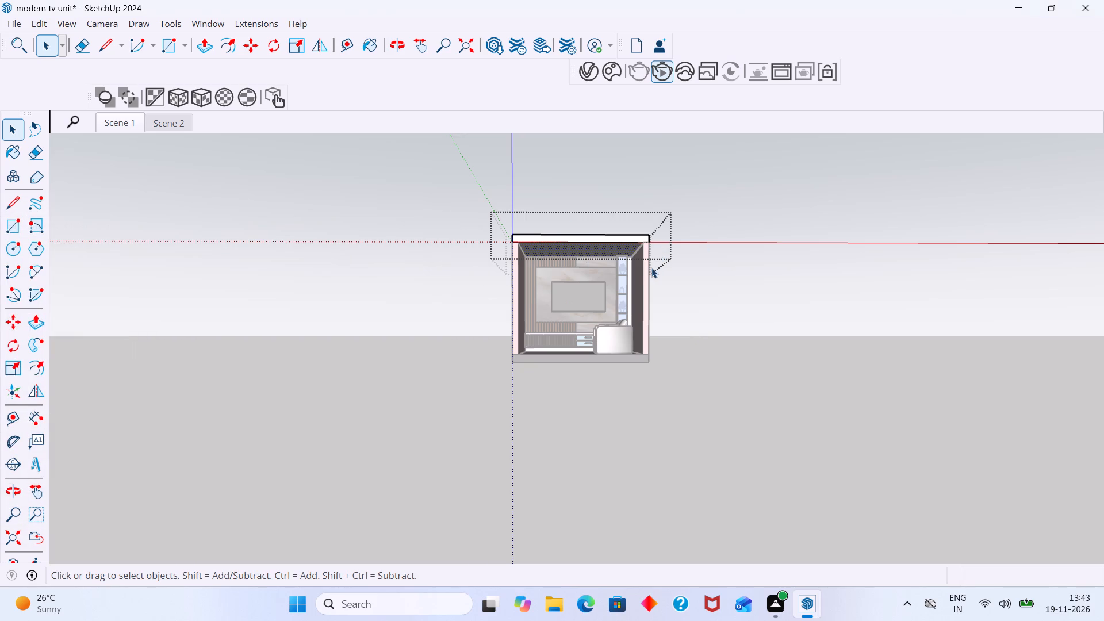
pyautogui.press('Escape')
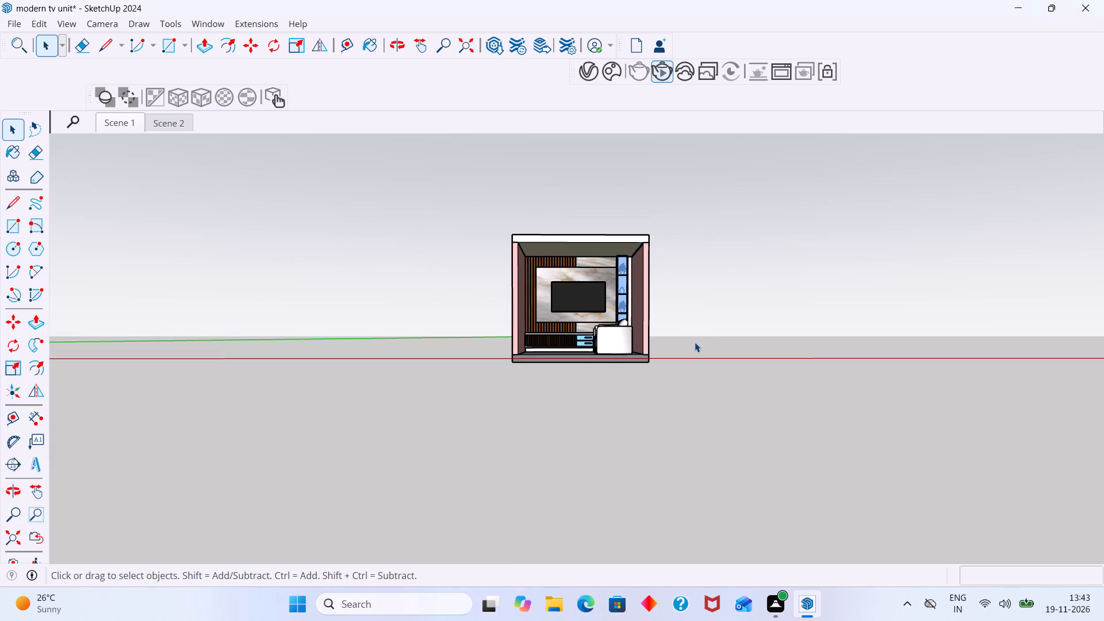
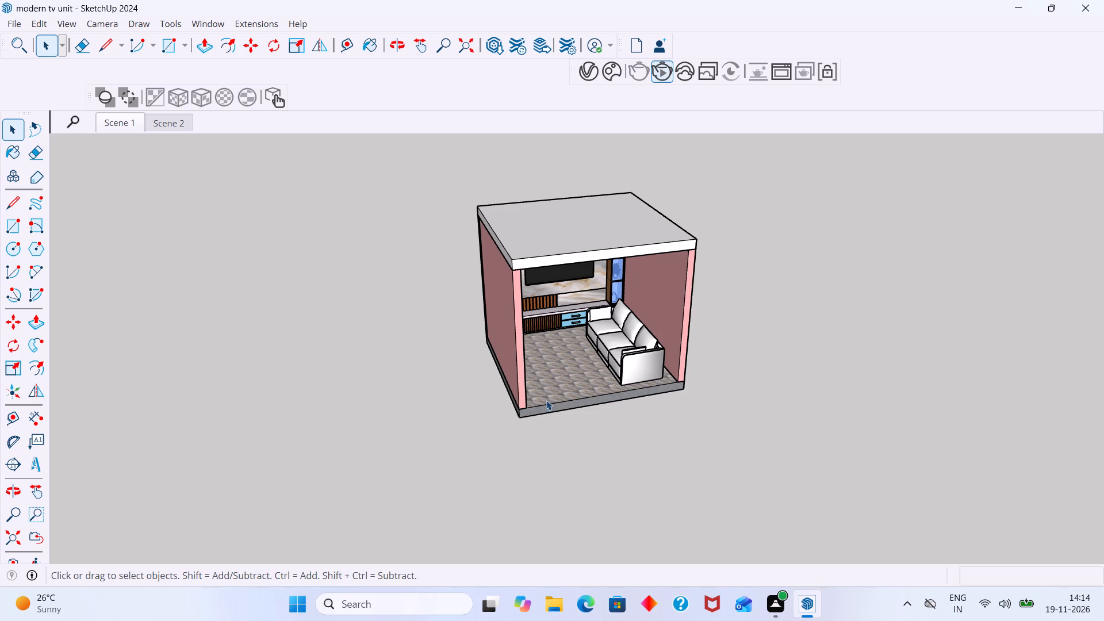
# Examine the marble floor tiles and the floor slab's front edge up close and from several angles.
pyautogui.moveTo(685, 409); pyautogui.dragTo(607, 404, button='middle')
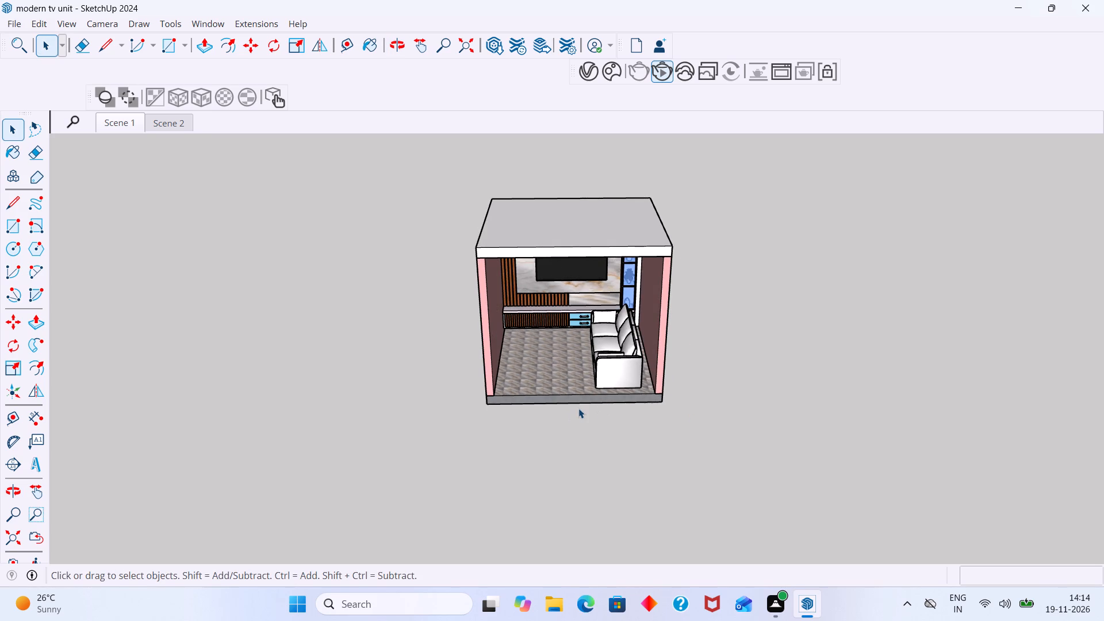
pyautogui.press('space')
pyautogui.scroll(9, 479, 380)
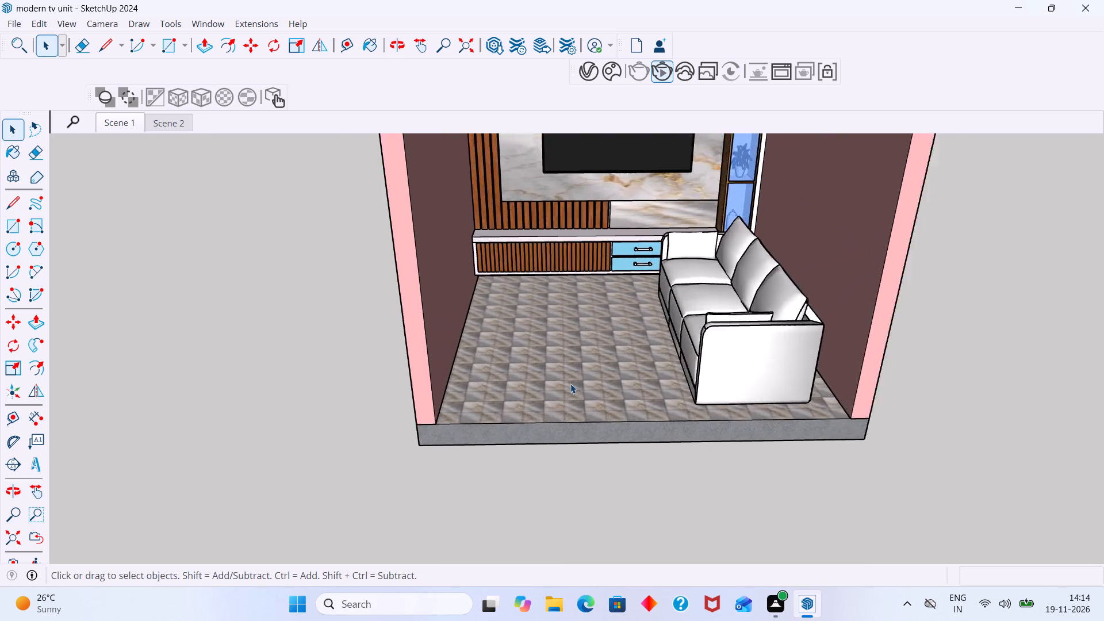
pyautogui.scroll(11, 570, 384)
pyautogui.moveTo(517, 424); pyautogui.dragTo(528, 482, button='middle')
pyautogui.scroll(4, 540, 381)
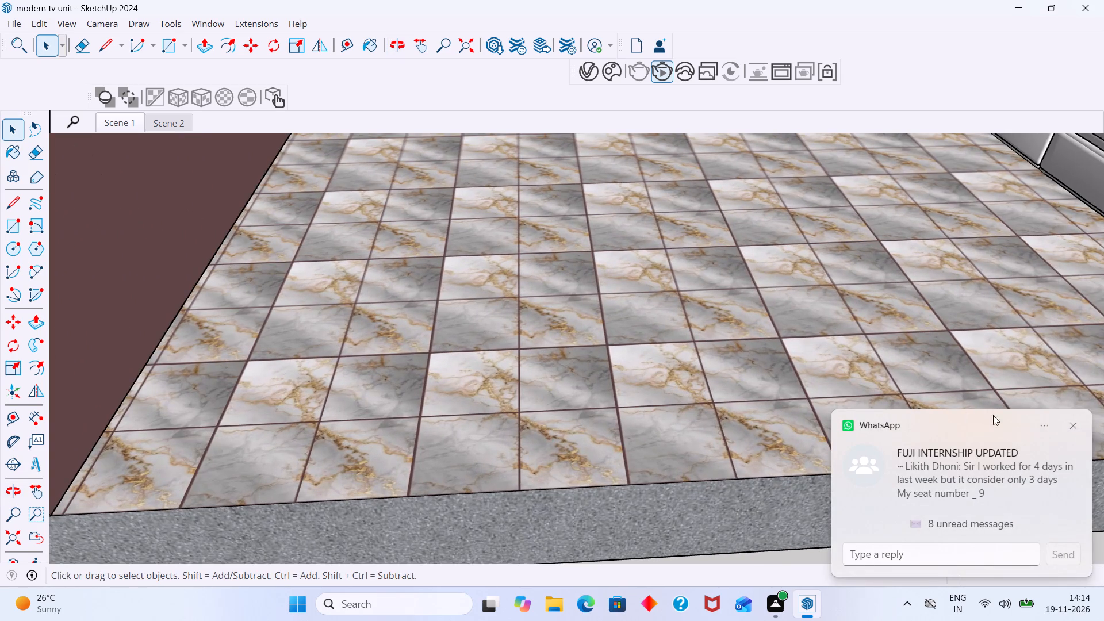
pyautogui.click(1069, 423)
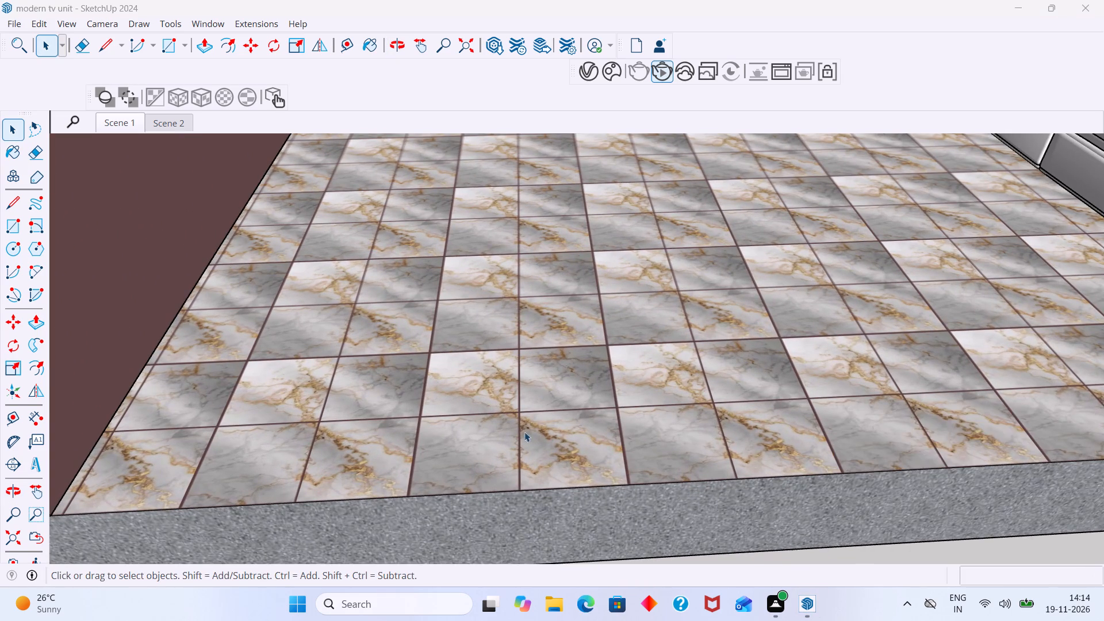
pyautogui.scroll(5, 530, 434)
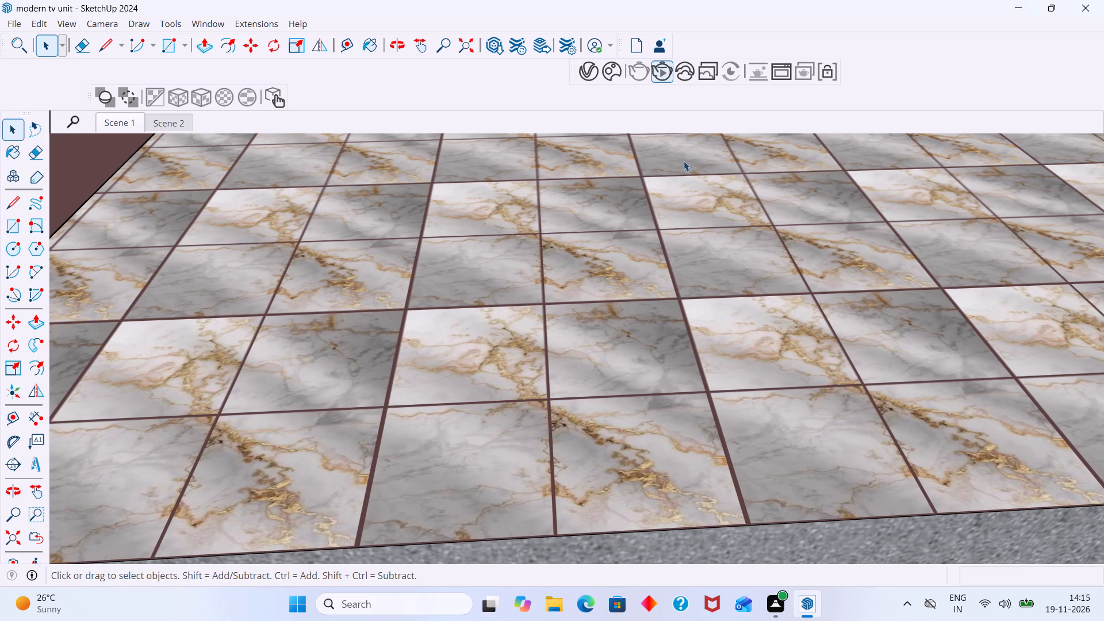
pyautogui.scroll(-9, 593, 283)
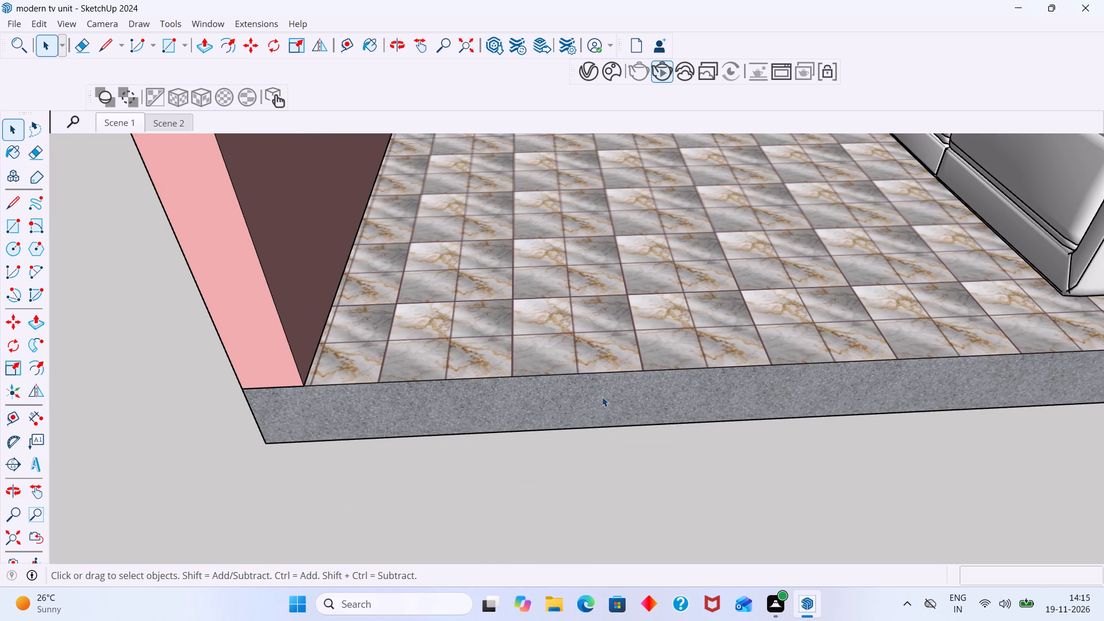
pyautogui.middleClick(661, 442)
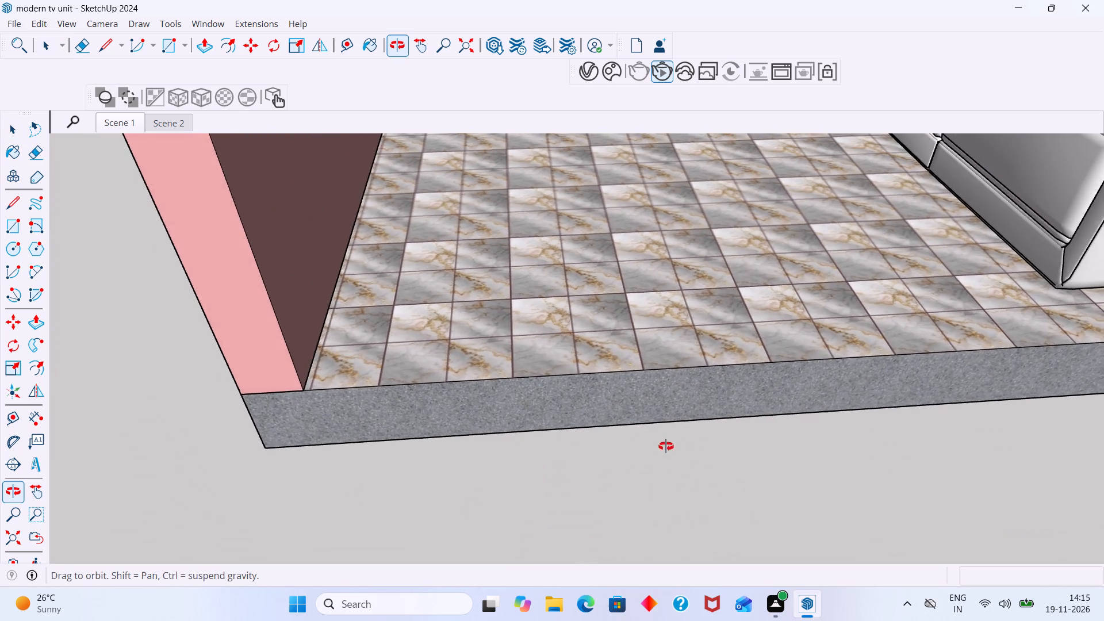
pyautogui.scroll(-6, 638, 382)
pyautogui.moveTo(693, 381); pyautogui.dragTo(701, 316, button='middle')
pyautogui.scroll(2, 722, 312)
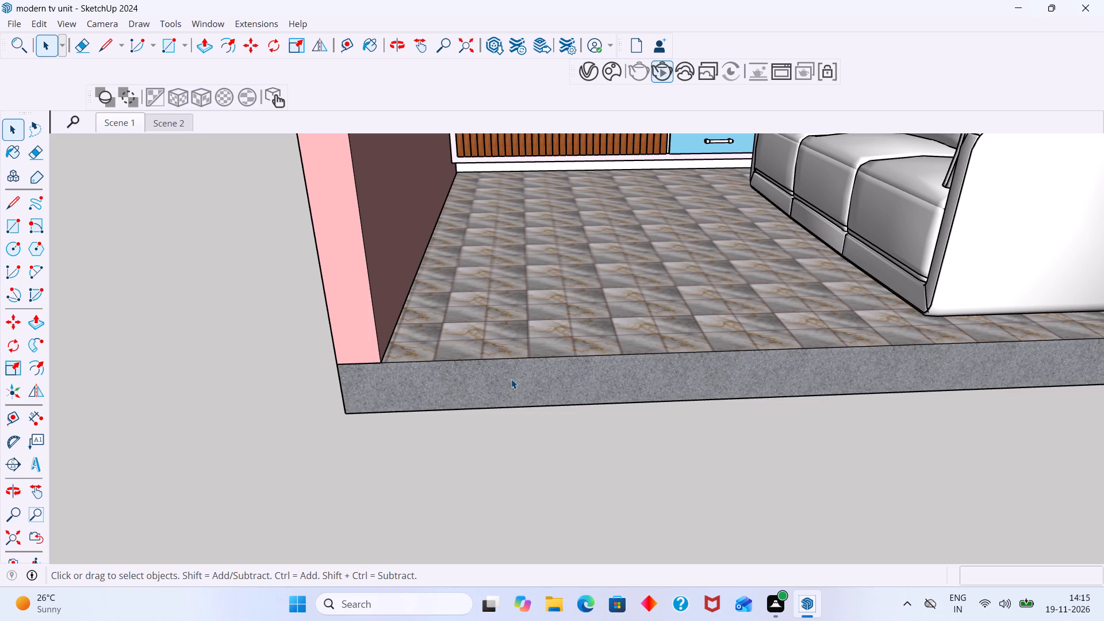
pyautogui.moveTo(570, 408); pyautogui.dragTo(681, 466, button='middle')
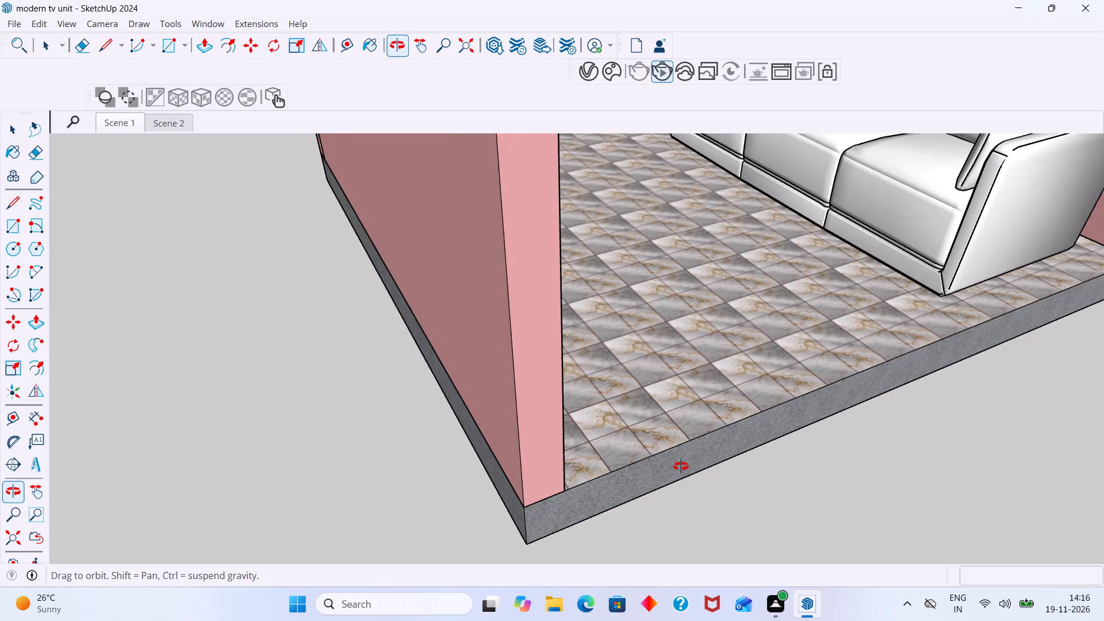
pyautogui.moveTo(681, 466); pyautogui.dragTo(665, 466, button='middle')
pyautogui.keyDown('shift'); pyautogui.moveTo(668, 450); pyautogui.dragTo(608, 446, button='middle'); pyautogui.keyUp('shift')
pyautogui.scroll(6, 591, 412)
pyautogui.moveTo(579, 412); pyautogui.dragTo(519, 411, button='middle')
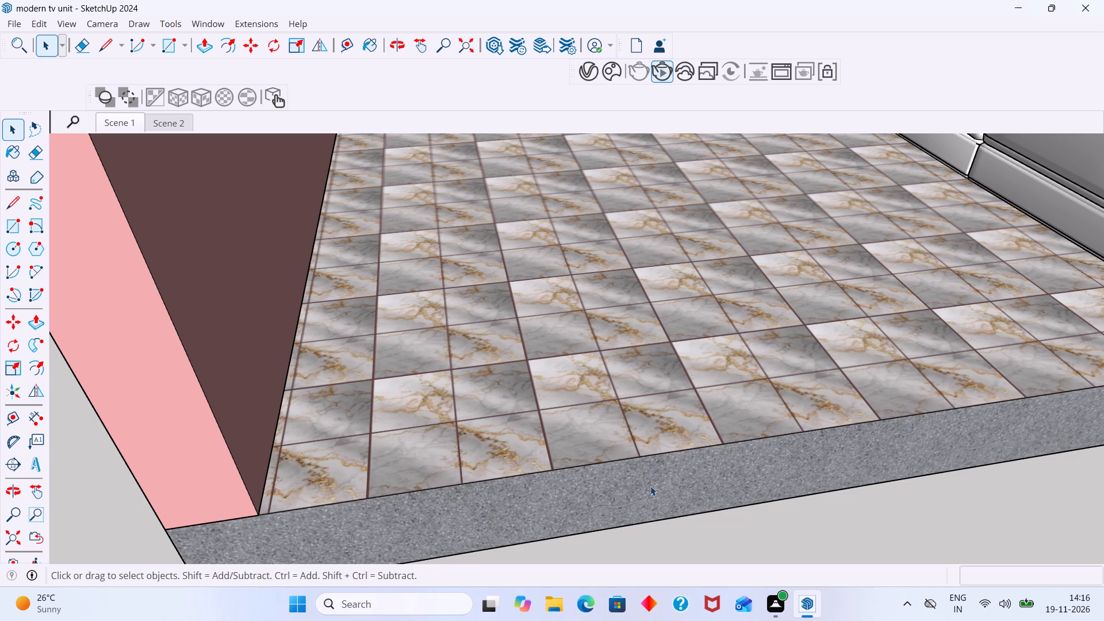
pyautogui.scroll(-2, 705, 440)
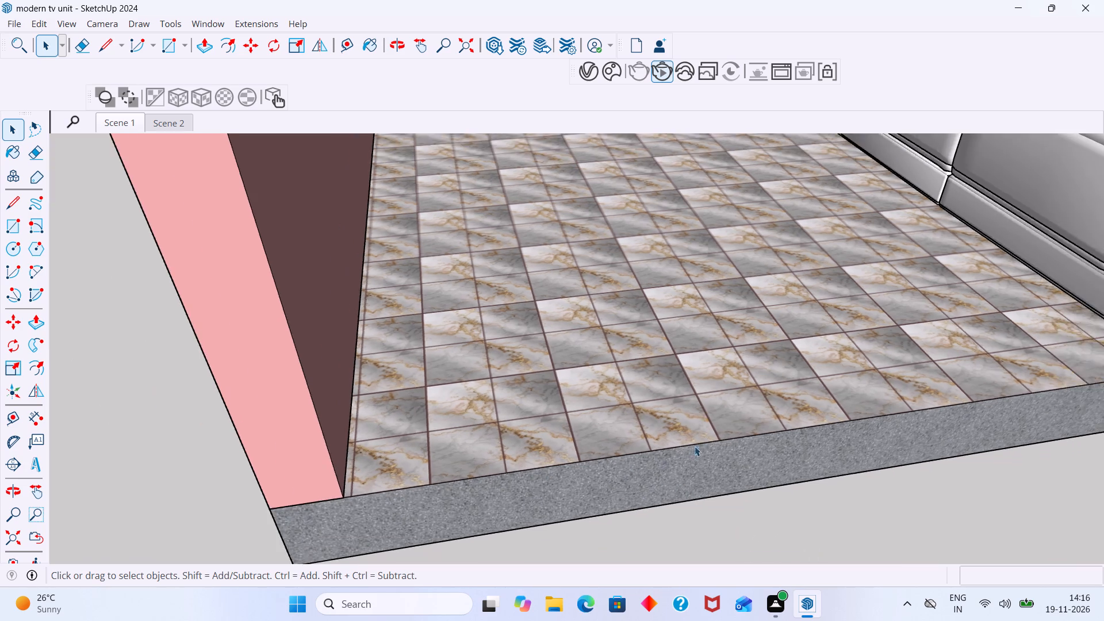
pyautogui.moveTo(695, 446); pyautogui.dragTo(811, 390, button='middle')
pyautogui.scroll(-6, 794, 385)
pyautogui.moveTo(788, 389); pyautogui.dragTo(725, 327, button='middle')
pyautogui.scroll(-3, 725, 327)
pyautogui.moveTo(680, 324); pyautogui.dragTo(654, 325, button='middle')
pyautogui.keyDown('shift'); pyautogui.moveTo(653, 333); pyautogui.dragTo(622, 382, button='middle'); pyautogui.keyUp('shift')
pyautogui.scroll(-5, 678, 349)
pyautogui.moveTo(773, 310); pyautogui.dragTo(660, 387, button='middle')
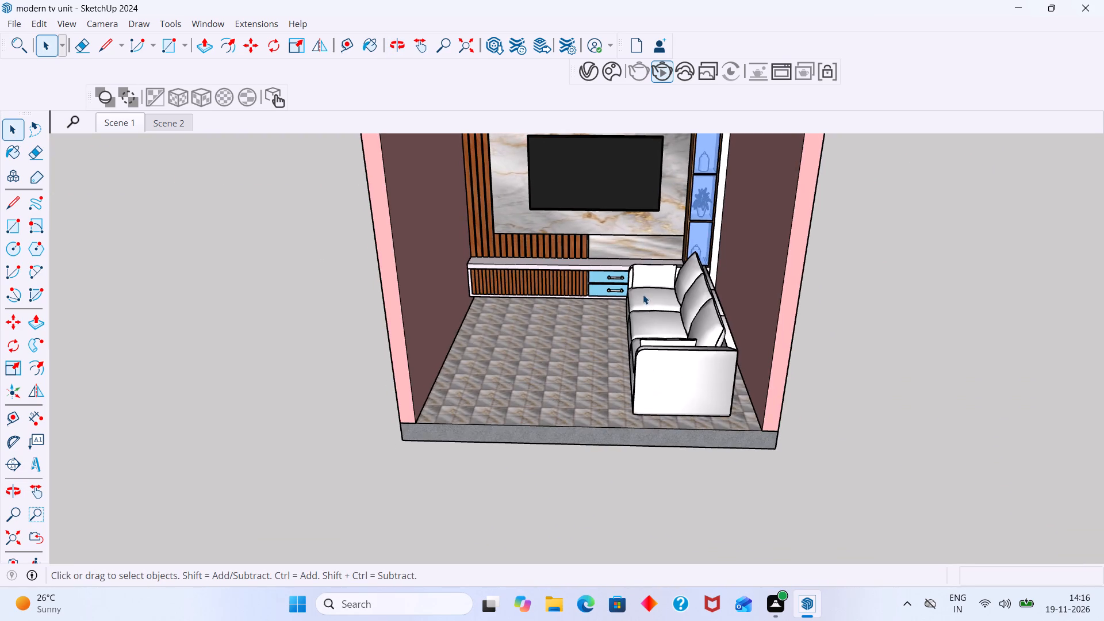
# Examine the TV wall's marble panel, wooden slats, and the low console with its drawers.
pyautogui.scroll(-3, 643, 294)
pyautogui.keyDown('shift'); pyautogui.moveTo(647, 310); pyautogui.dragTo(649, 381, button='middle'); pyautogui.keyUp('shift')
pyautogui.moveTo(675, 287); pyautogui.dragTo(696, 186, button='middle')
pyautogui.scroll(19, 576, 214)
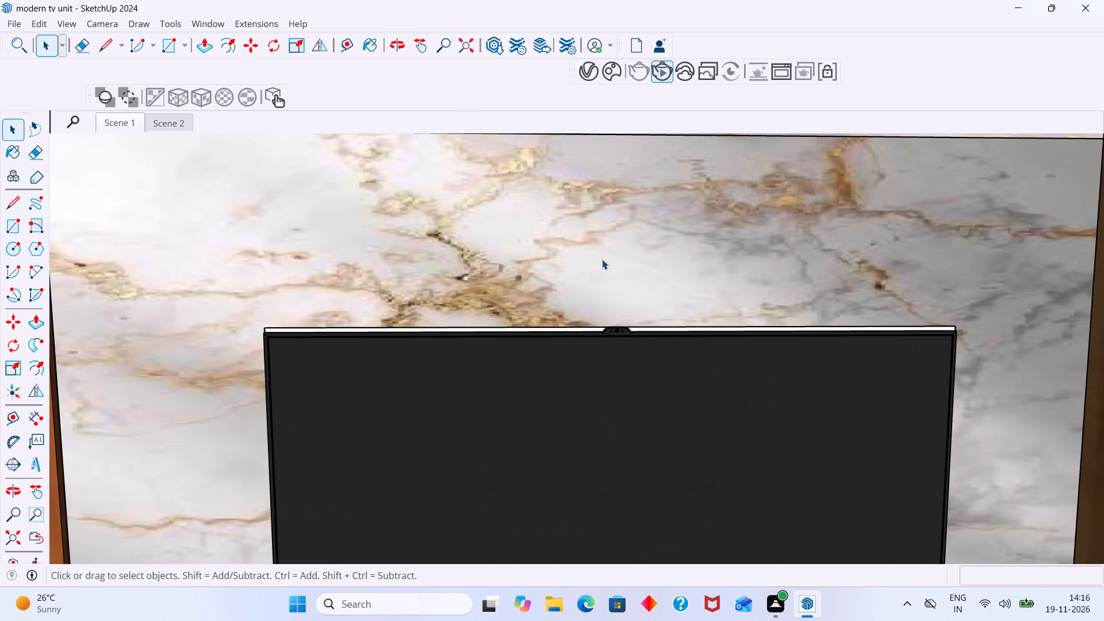
pyautogui.click(602, 259)
pyautogui.doubleClick(608, 259)
pyautogui.click(615, 269)
pyautogui.scroll(-8, 618, 267)
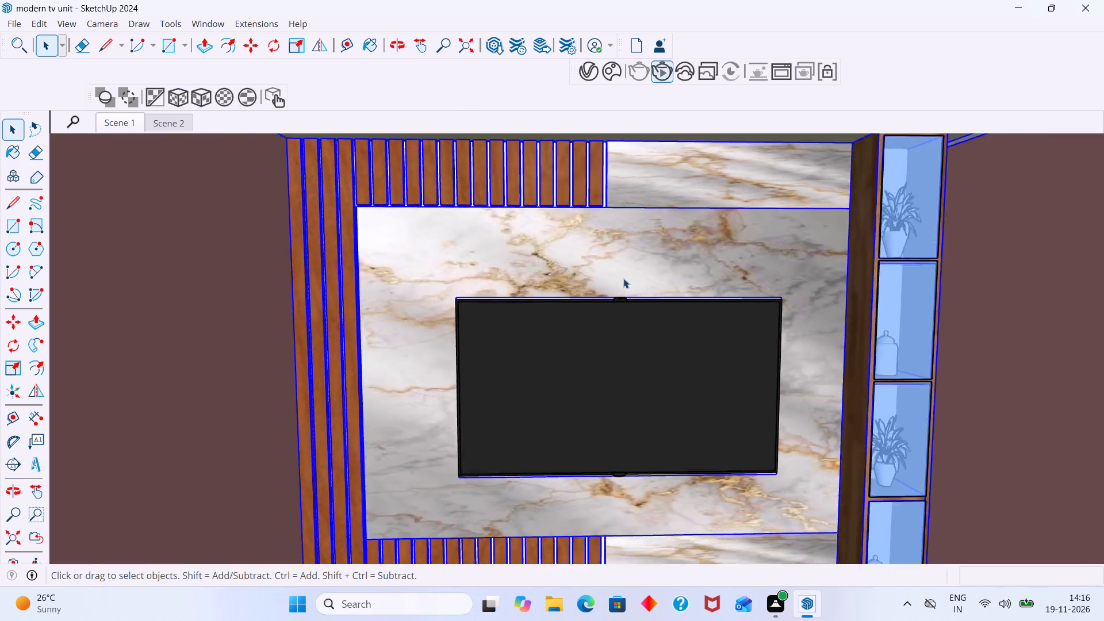
pyautogui.scroll(-10, 623, 278)
pyautogui.click(953, 254)
pyautogui.moveTo(683, 301); pyautogui.dragTo(664, 327, button='middle')
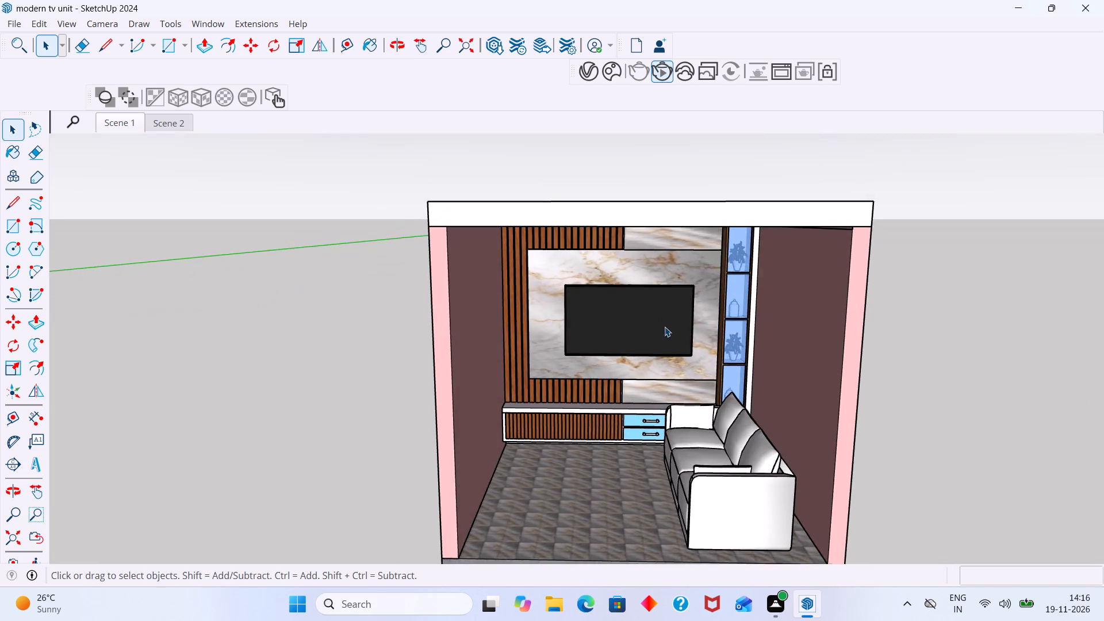
pyautogui.scroll(-2, 665, 327)
pyautogui.moveTo(657, 454); pyautogui.dragTo(749, 507, button='middle')
pyautogui.scroll(11, 665, 432)
pyautogui.scroll(-4, 641, 352)
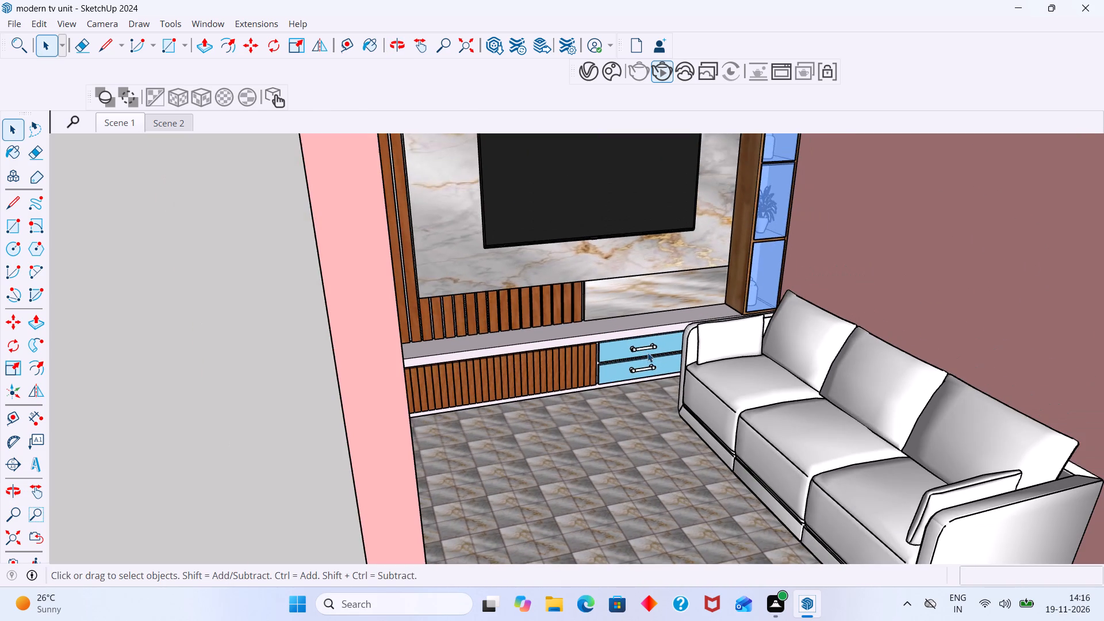
pyautogui.scroll(-2, 645, 347)
pyautogui.moveTo(583, 341); pyautogui.dragTo(544, 347, button='middle')
pyautogui.scroll(6, 466, 368)
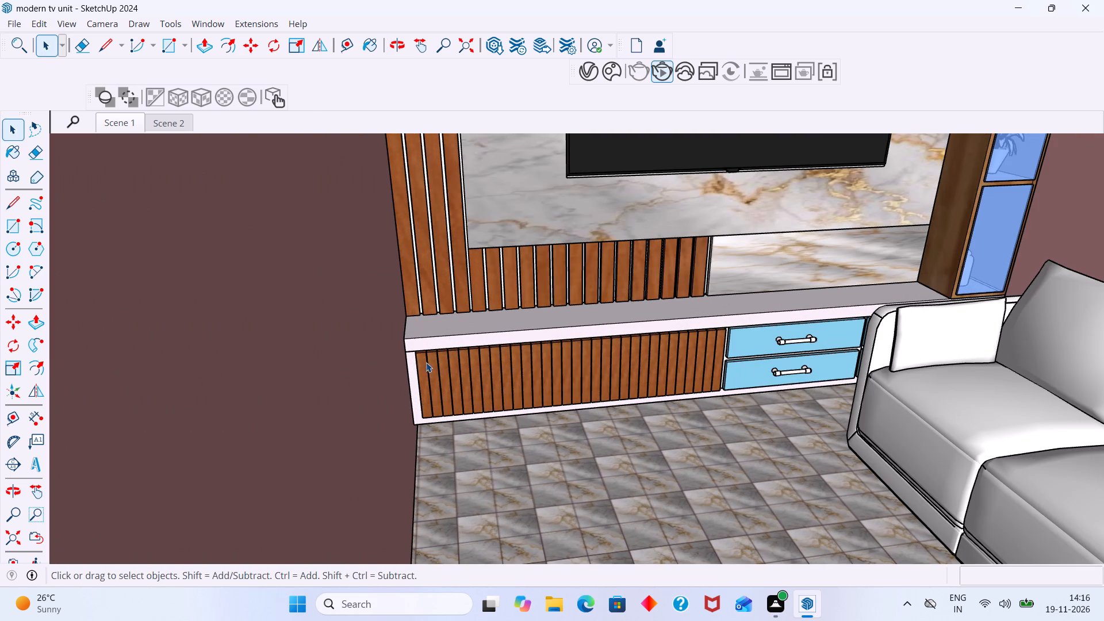
pyautogui.scroll(2, 500, 336)
pyautogui.scroll(-4, 500, 336)
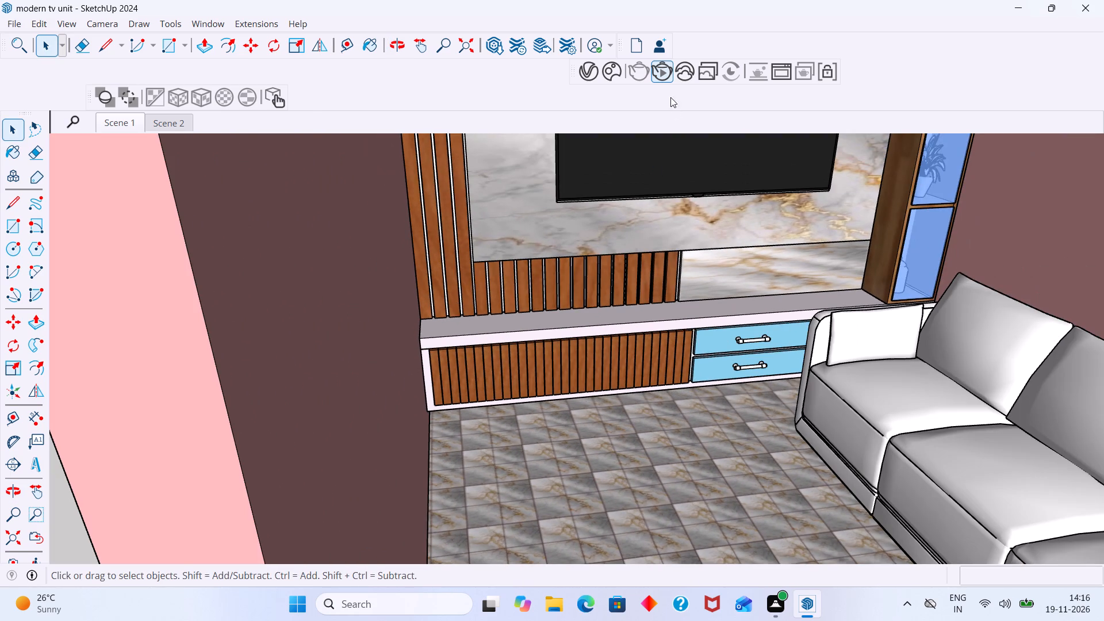
# Open the V-Ray Asset Editor, restart the live render and move the frame buffer window clear of the editor.
pyautogui.click(660, 74)
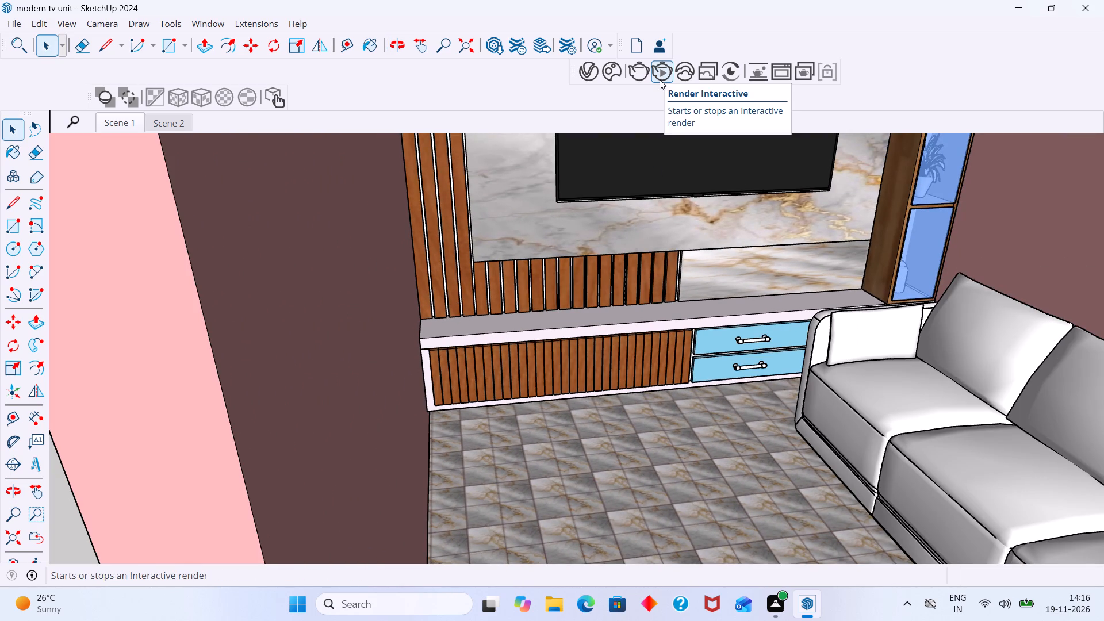
pyautogui.doubleClick(591, 80)
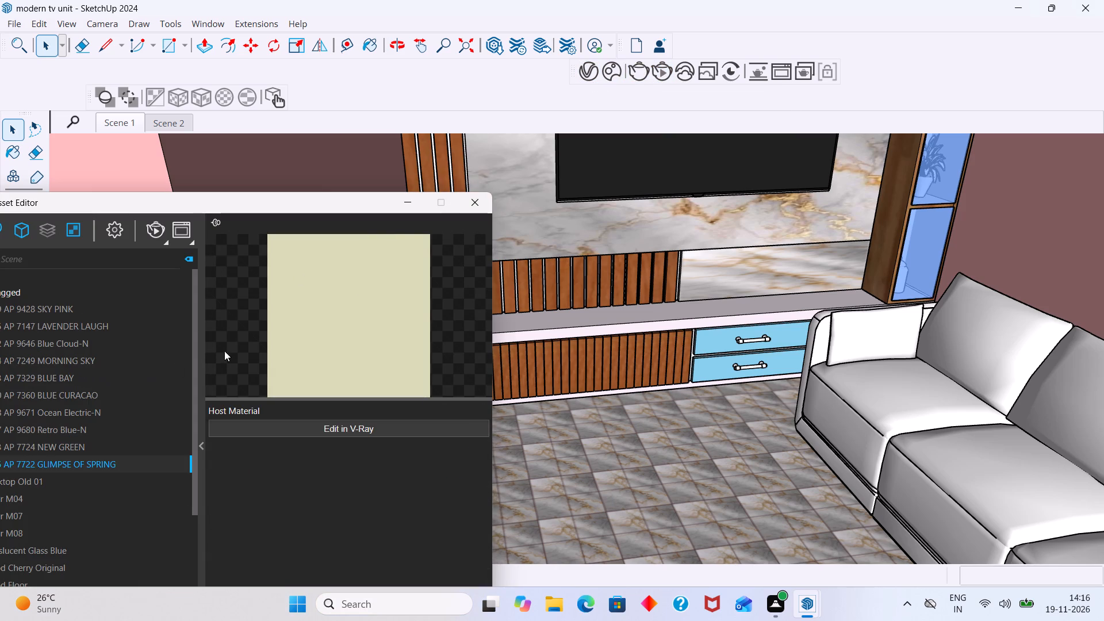
pyautogui.click(662, 67)
pyautogui.click(662, 68)
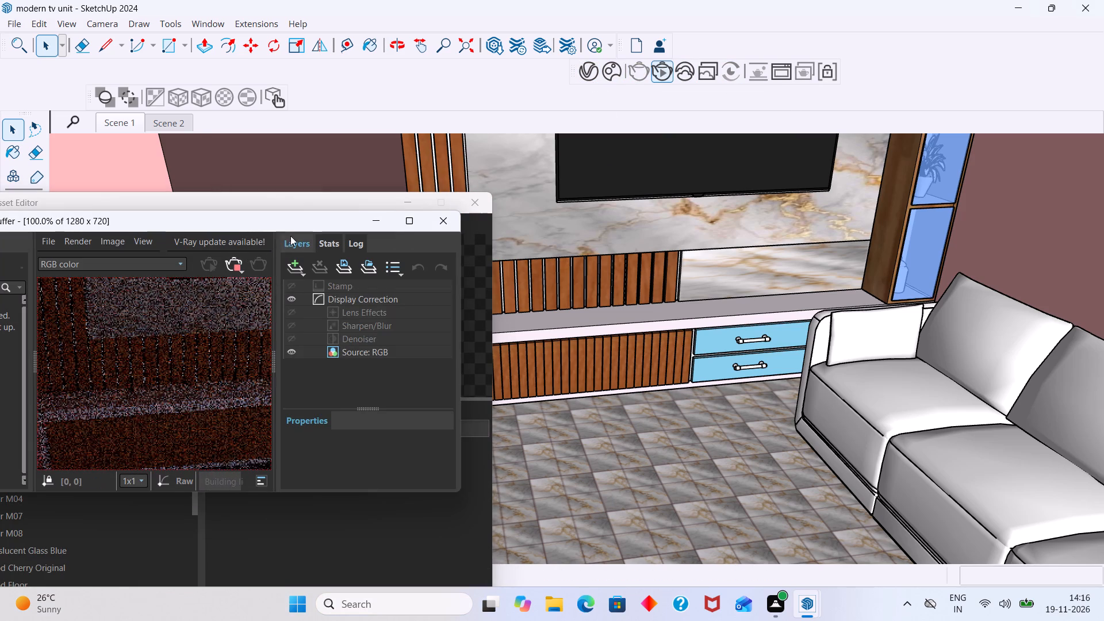
pyautogui.moveTo(298, 225); pyautogui.dragTo(913, 166)
pyautogui.scroll(-1, 791, 321)
pyautogui.scroll(1, 784, 329)
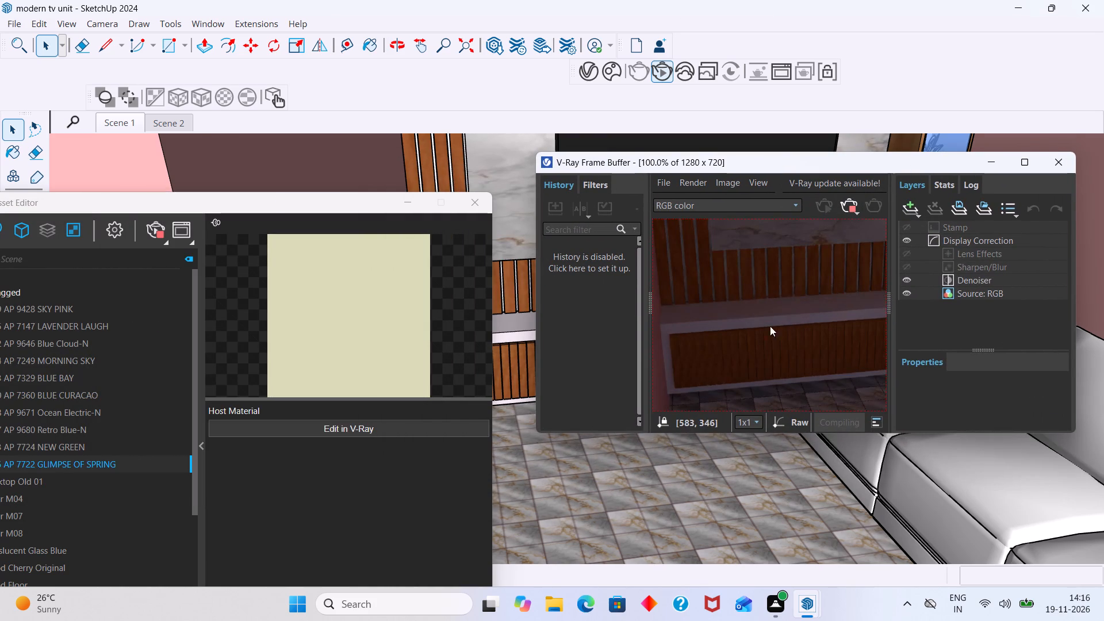
pyautogui.moveTo(800, 164); pyautogui.dragTo(786, 126)
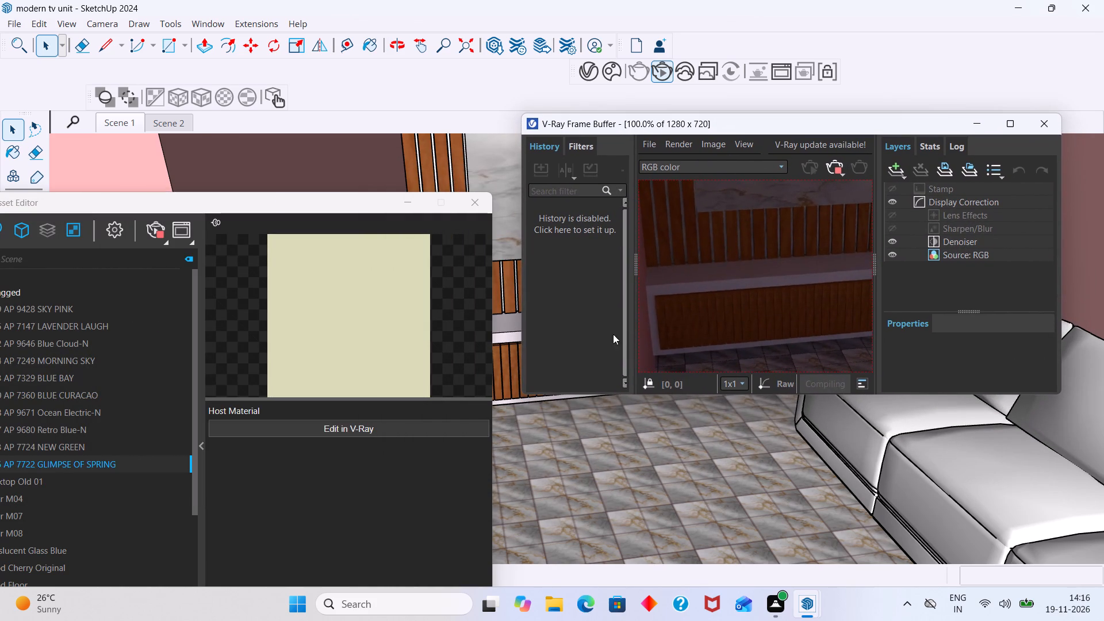
# Check the TV console and its surroundings in the live render from farther away and close up.
pyautogui.keyDown('shift'); pyautogui.moveTo(524, 421); pyautogui.dragTo(531, 467, button='middle'); pyautogui.keyUp('shift')
pyautogui.keyDown('shift'); pyautogui.scroll(1, 530, 470); pyautogui.keyUp('shift')
pyautogui.scroll(-3, 533, 450)
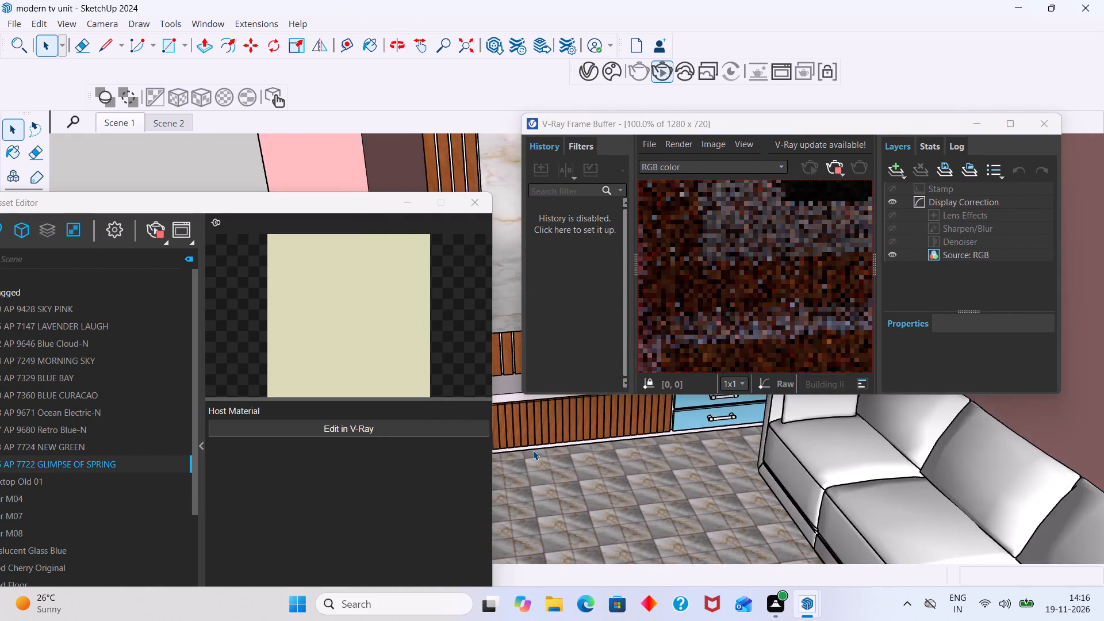
pyautogui.scroll(-5, 533, 450)
pyautogui.keyDown('shift'); pyautogui.moveTo(533, 459); pyautogui.dragTo(542, 500, button='middle'); pyautogui.keyUp('shift')
pyautogui.scroll(2, 539, 464)
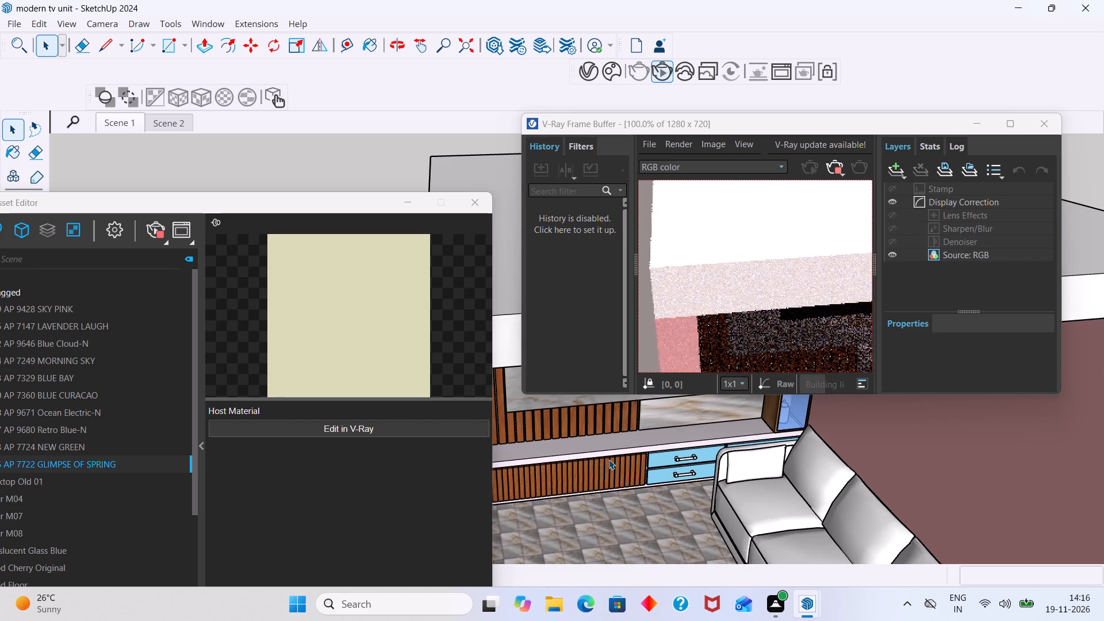
pyautogui.middleClick(629, 459)
pyautogui.scroll(8, 677, 457)
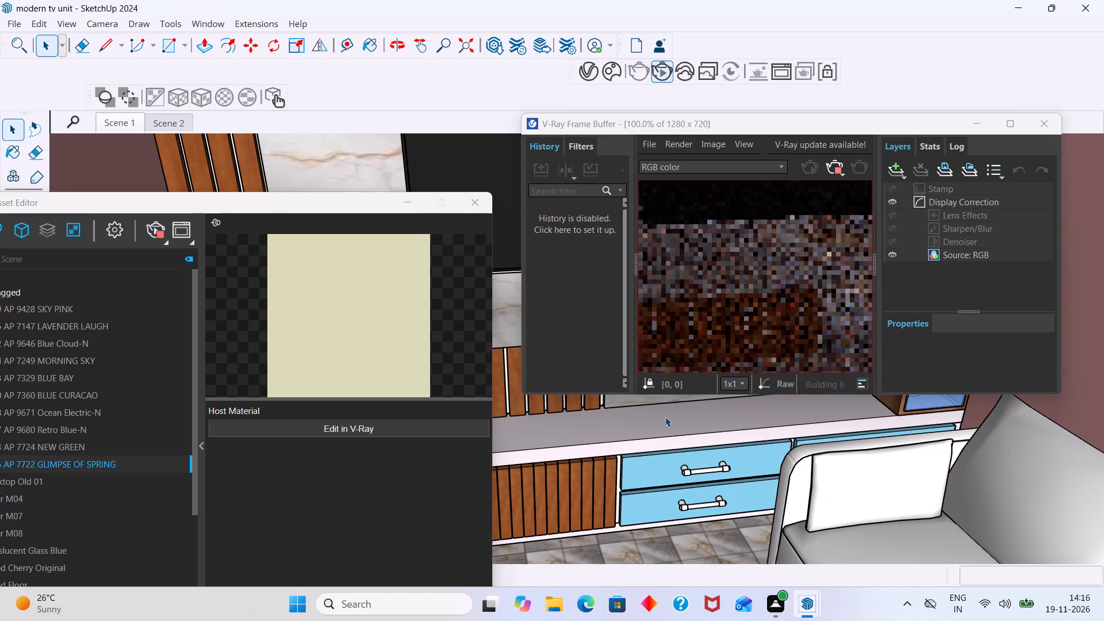
# Move the frame buffer window off the TV unit, open the unit's group for editing and select the console's top ledge.
pyautogui.moveTo(785, 120); pyautogui.dragTo(1010, 404)
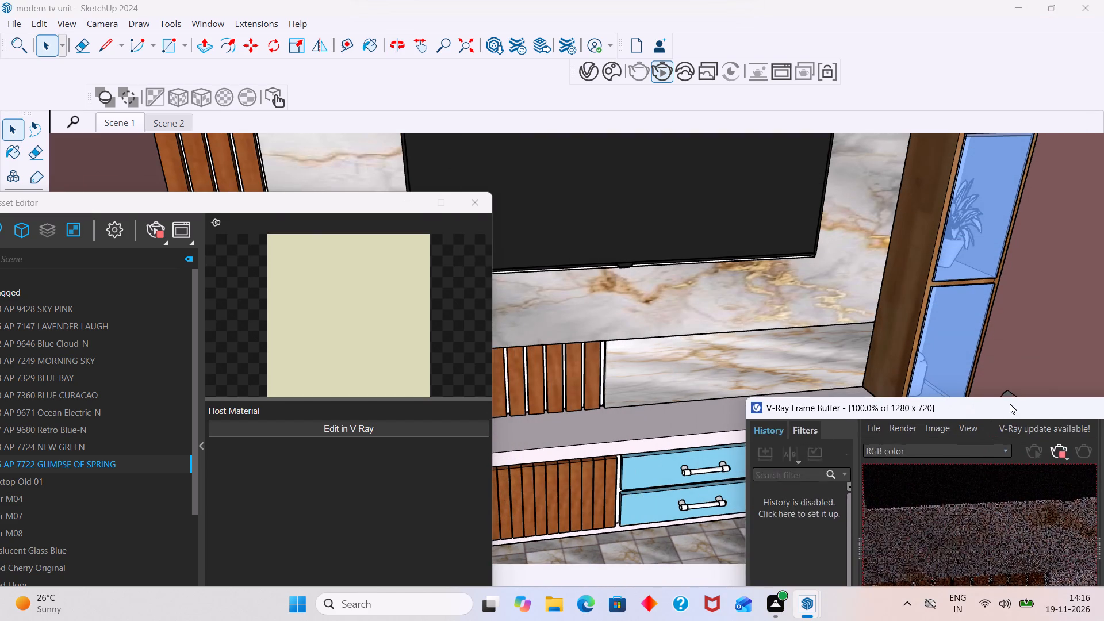
pyautogui.moveTo(1010, 404); pyautogui.dragTo(1057, 440)
pyautogui.scroll(-4, 581, 408)
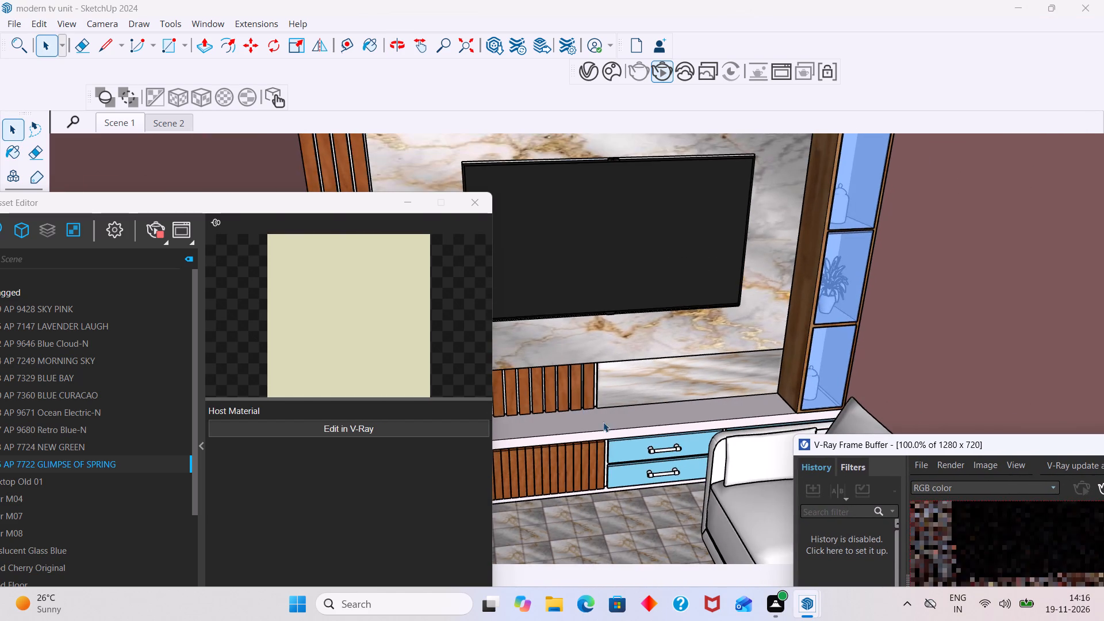
pyautogui.moveTo(607, 432); pyautogui.dragTo(533, 400, button='middle')
pyautogui.scroll(7, 554, 410)
pyautogui.doubleClick(572, 430)
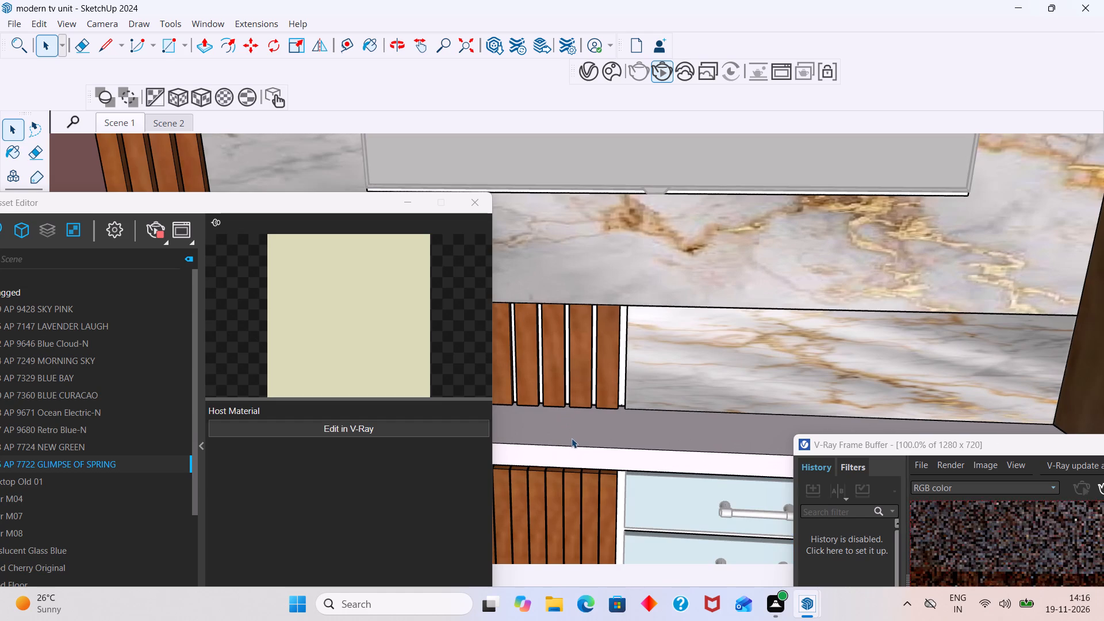
pyautogui.click(572, 444)
pyautogui.scroll(-5, 577, 442)
pyautogui.keyDown('shift'); pyautogui.moveTo(578, 432); pyautogui.dragTo(504, 299, button='middle'); pyautogui.keyUp('shift')
pyautogui.scroll(-7, 550, 310)
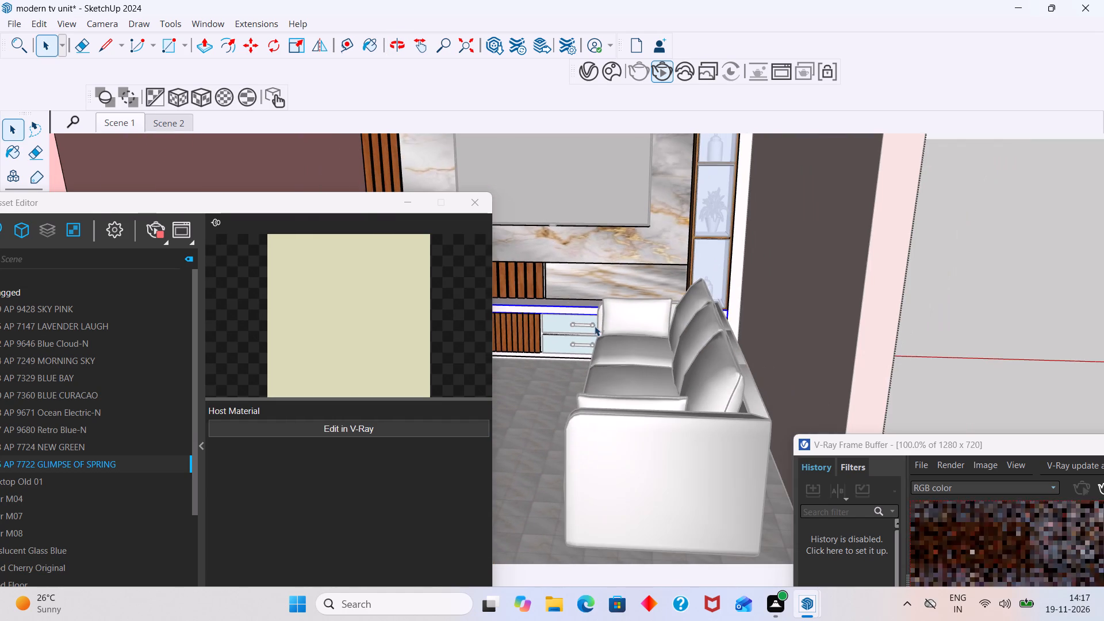
pyautogui.middleClick(772, 320)
pyautogui.scroll(-3, 772, 319)
pyautogui.moveTo(815, 335); pyautogui.dragTo(873, 339, button='middle')
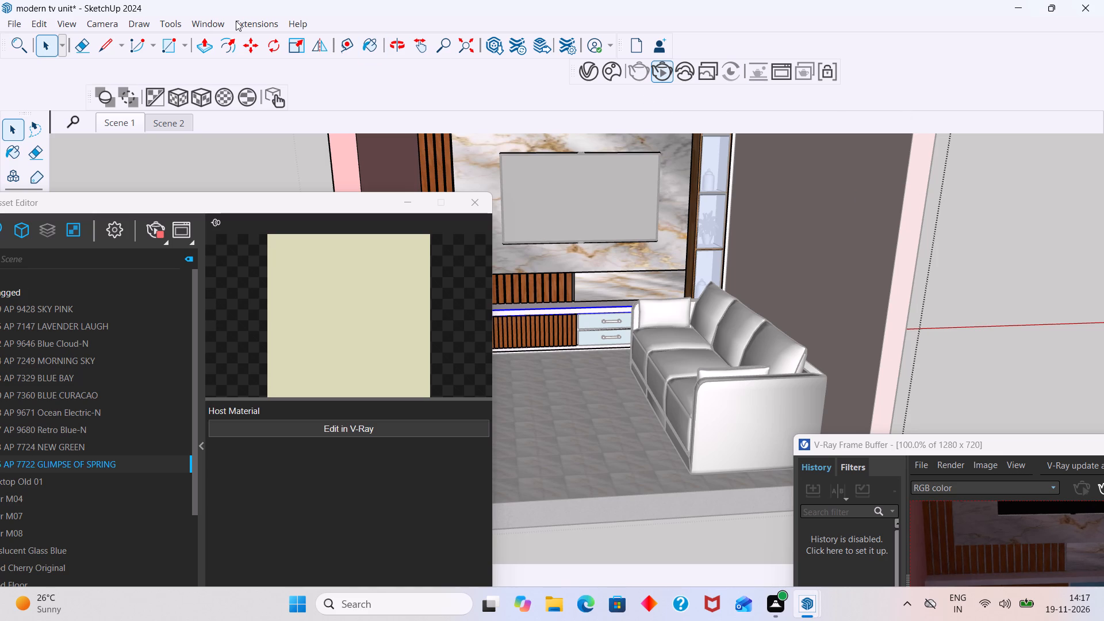
# Create a new tray named Tray 5 that contains only the Materials dialog.
pyautogui.click(207, 25)
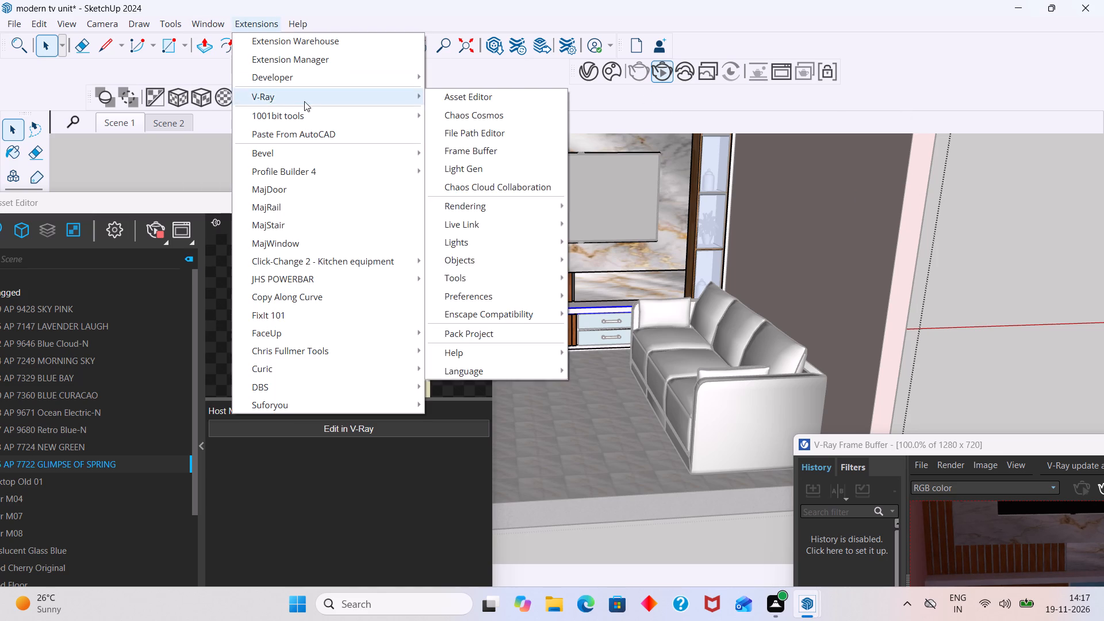
pyautogui.doubleClick(212, 24)
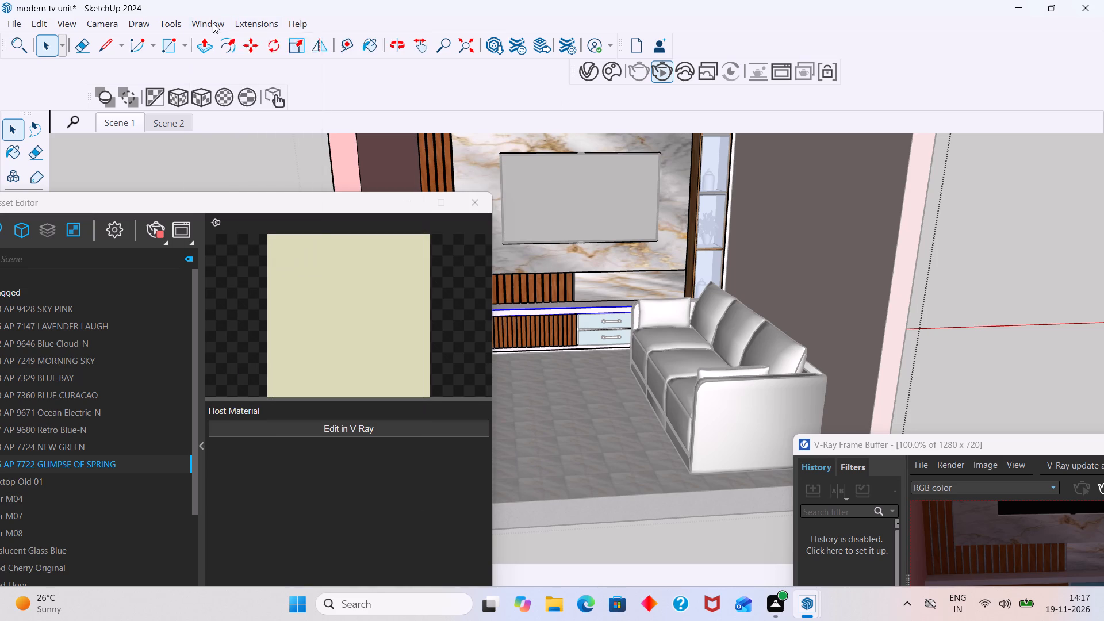
pyautogui.doubleClick(214, 25)
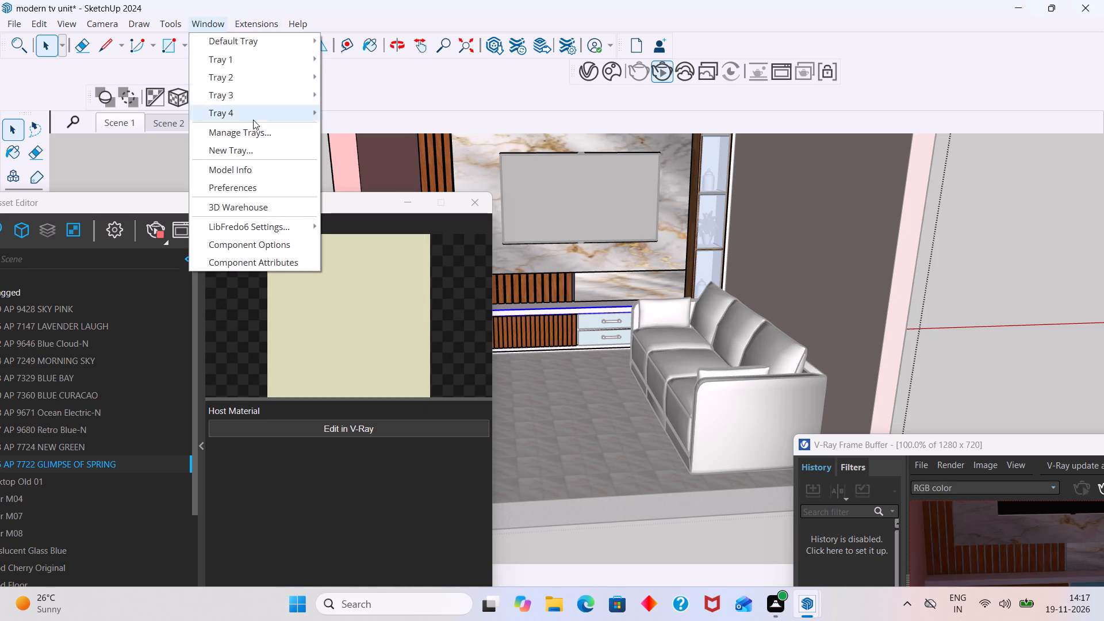
pyautogui.click(232, 147)
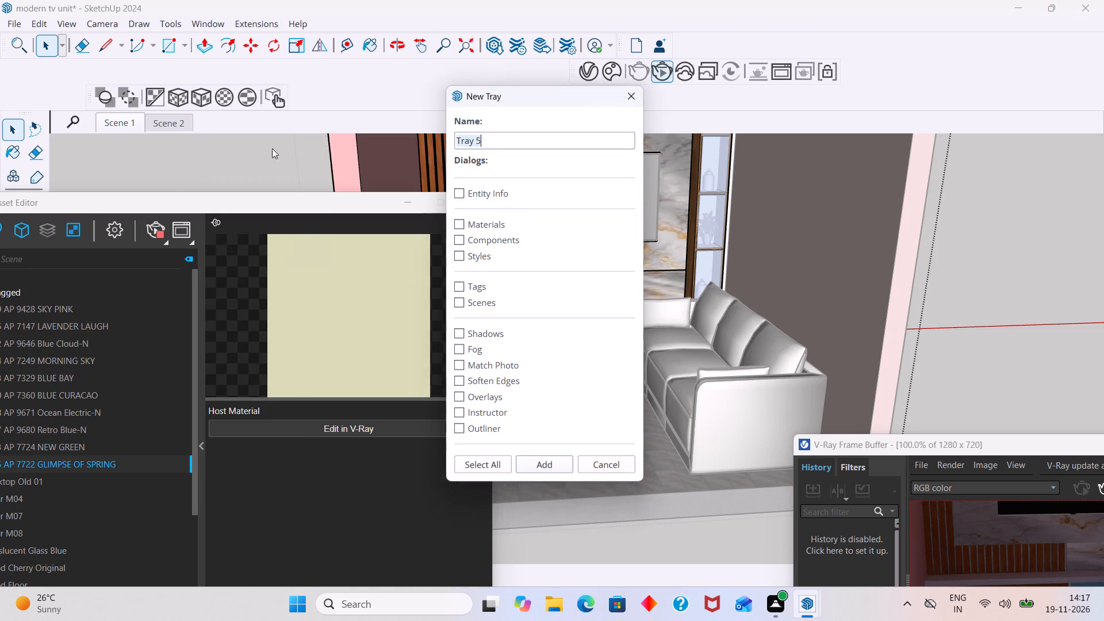
pyautogui.click(483, 225)
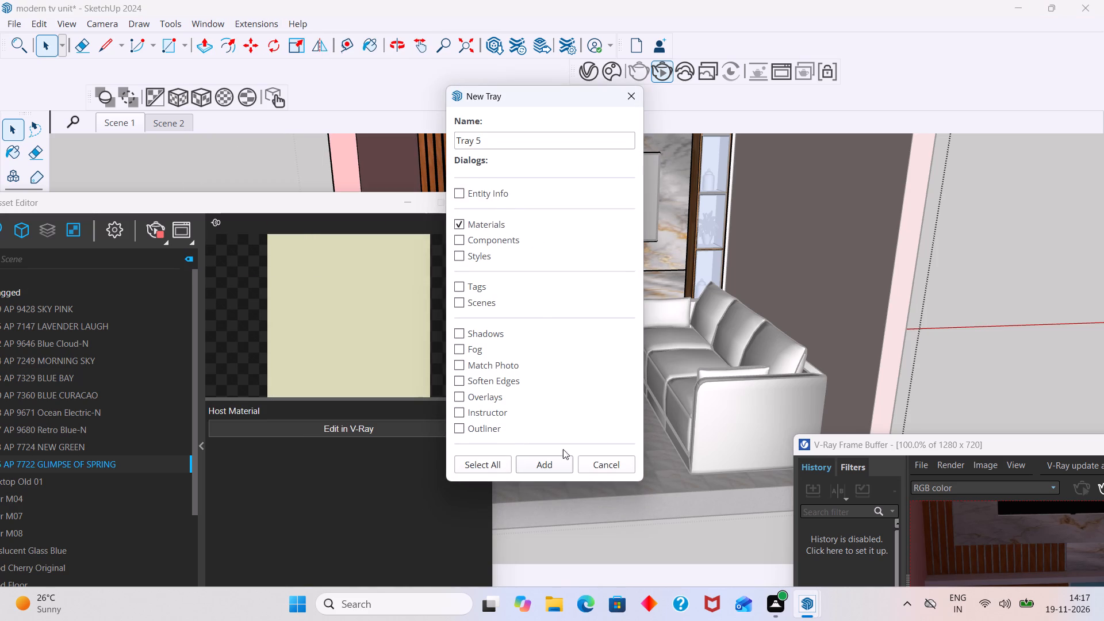
pyautogui.click(550, 465)
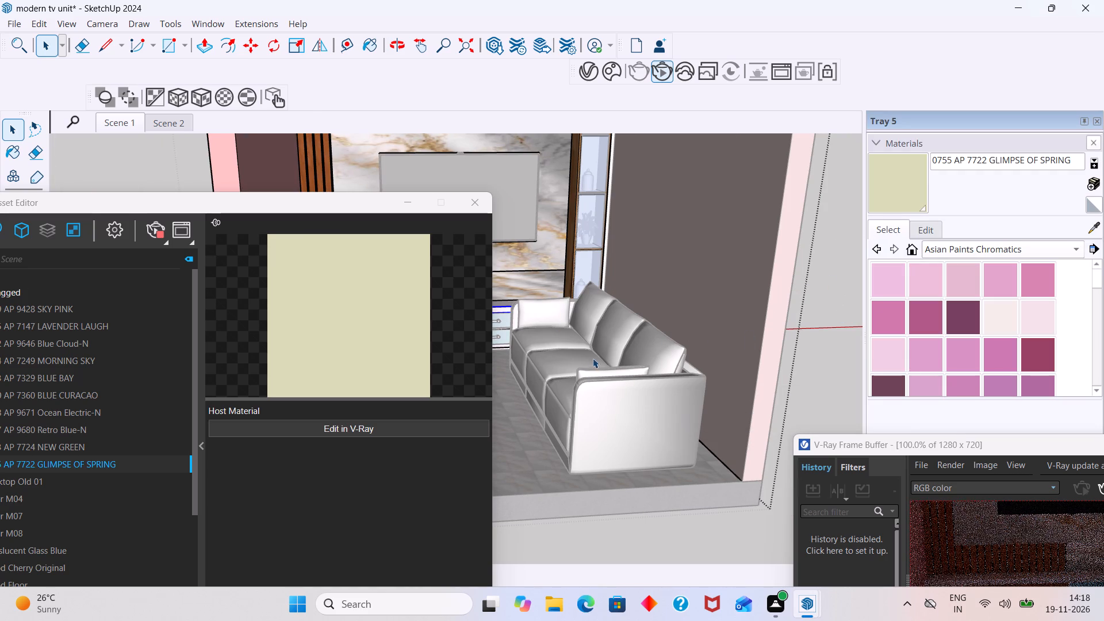
# Paint the TV console's top ledge with the Wood Floor material from the Wood collection.
pyautogui.scroll(-4, 565, 324)
pyautogui.keyDown('shift'); pyautogui.moveTo(572, 335); pyautogui.dragTo(670, 335, button='middle'); pyautogui.keyUp('shift')
pyautogui.scroll(-2, 941, 265)
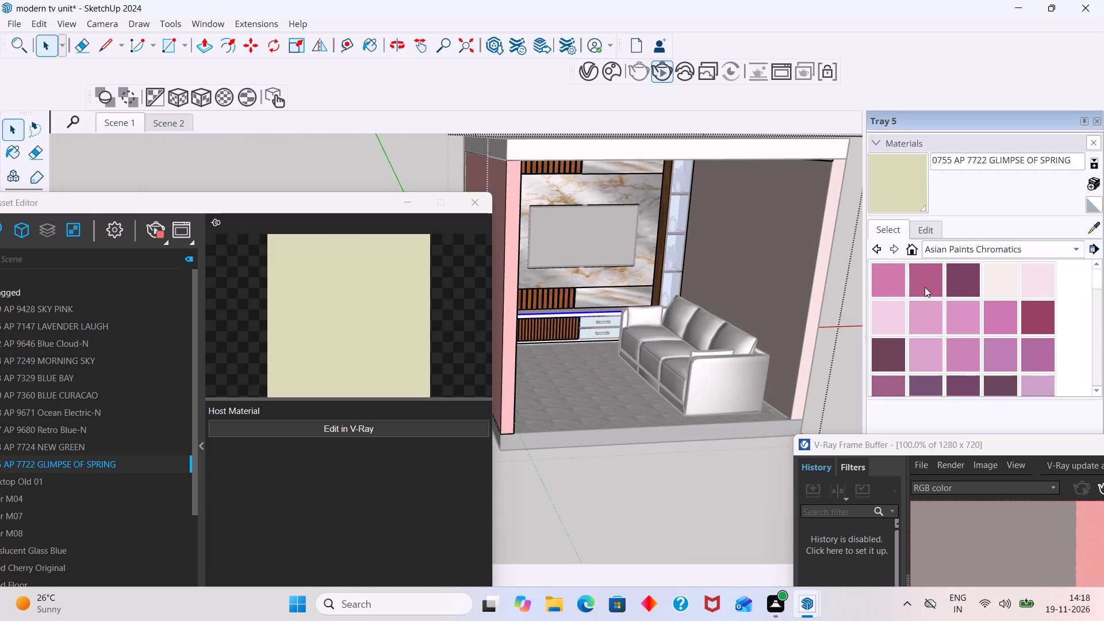
pyautogui.click(1072, 251)
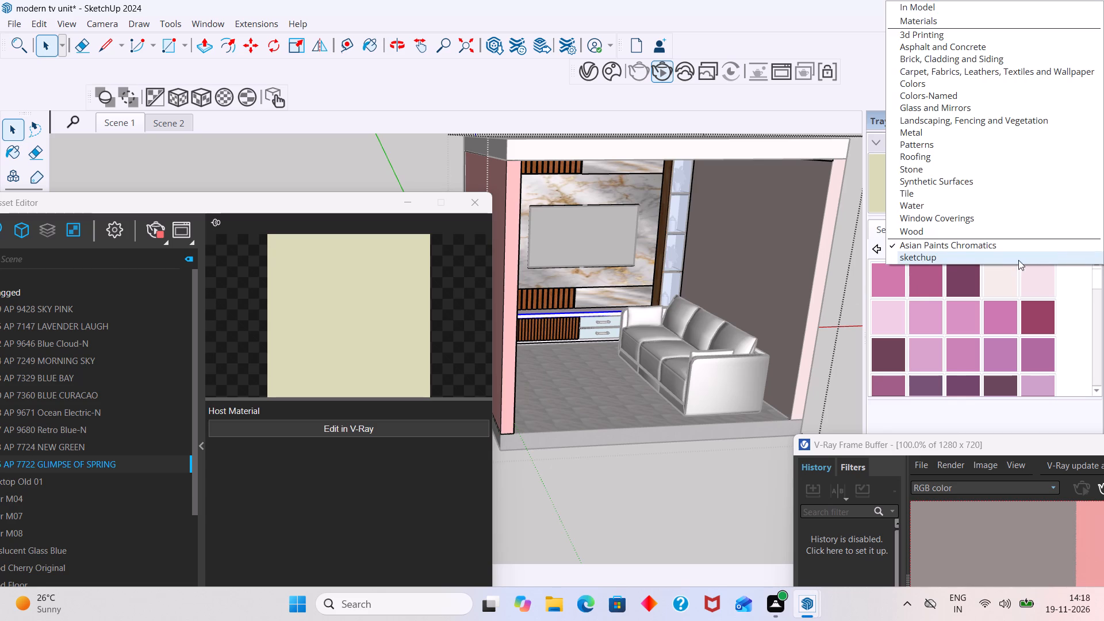
pyautogui.click(925, 232)
pyautogui.scroll(7, 615, 302)
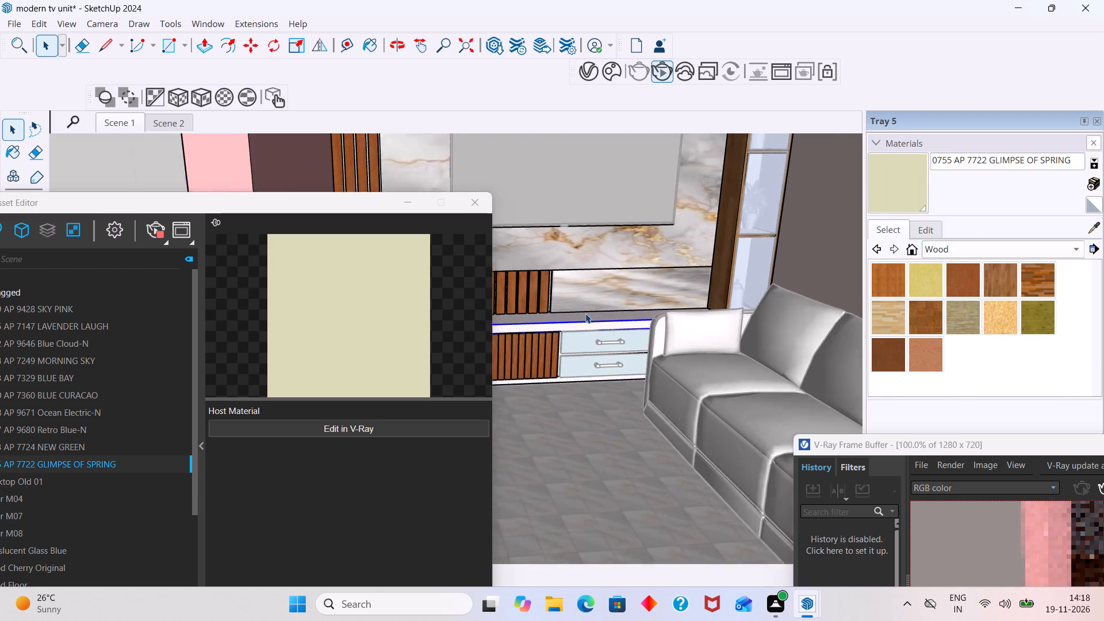
pyautogui.scroll(2, 585, 313)
pyautogui.moveTo(607, 378); pyautogui.dragTo(576, 451, button='middle')
pyautogui.scroll(5, 561, 338)
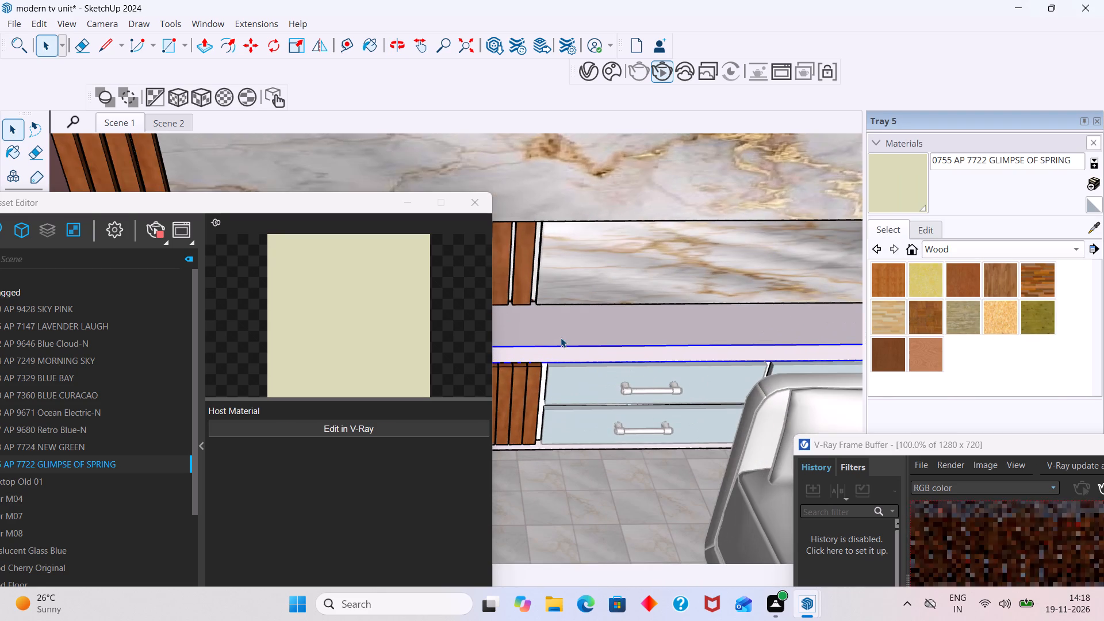
pyautogui.tripleClick(561, 338)
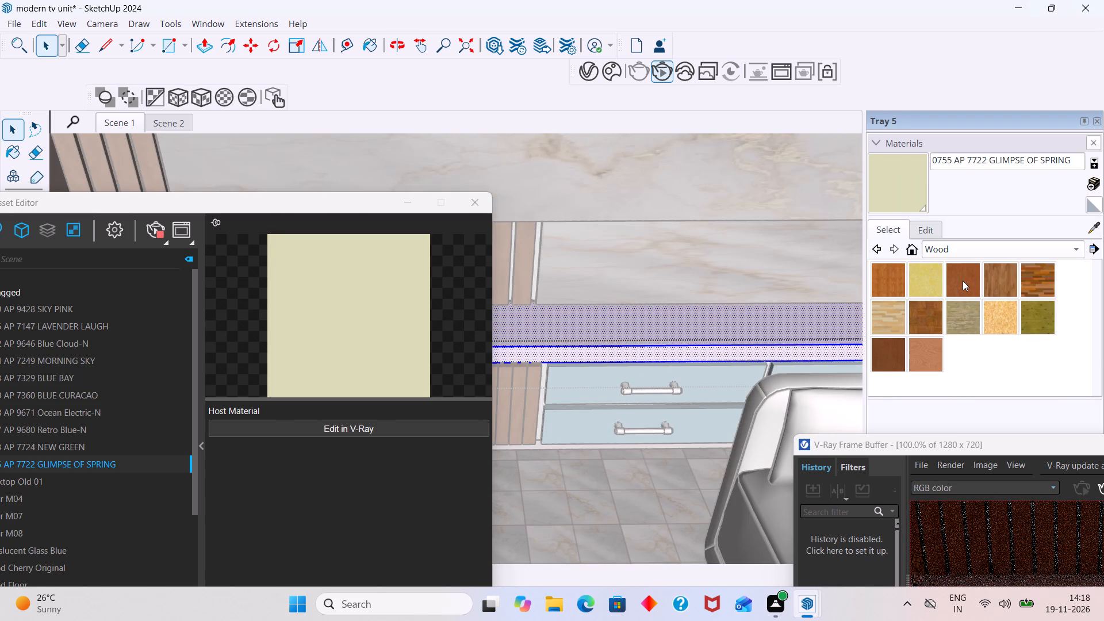
pyautogui.click(961, 281)
pyautogui.click(1000, 277)
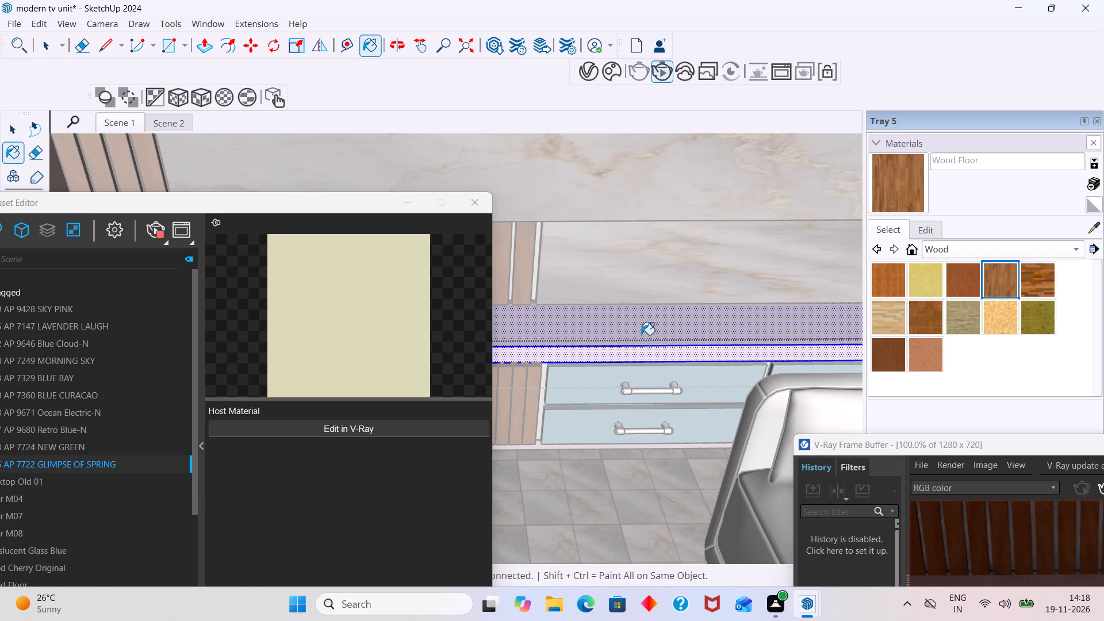
pyautogui.click(641, 335)
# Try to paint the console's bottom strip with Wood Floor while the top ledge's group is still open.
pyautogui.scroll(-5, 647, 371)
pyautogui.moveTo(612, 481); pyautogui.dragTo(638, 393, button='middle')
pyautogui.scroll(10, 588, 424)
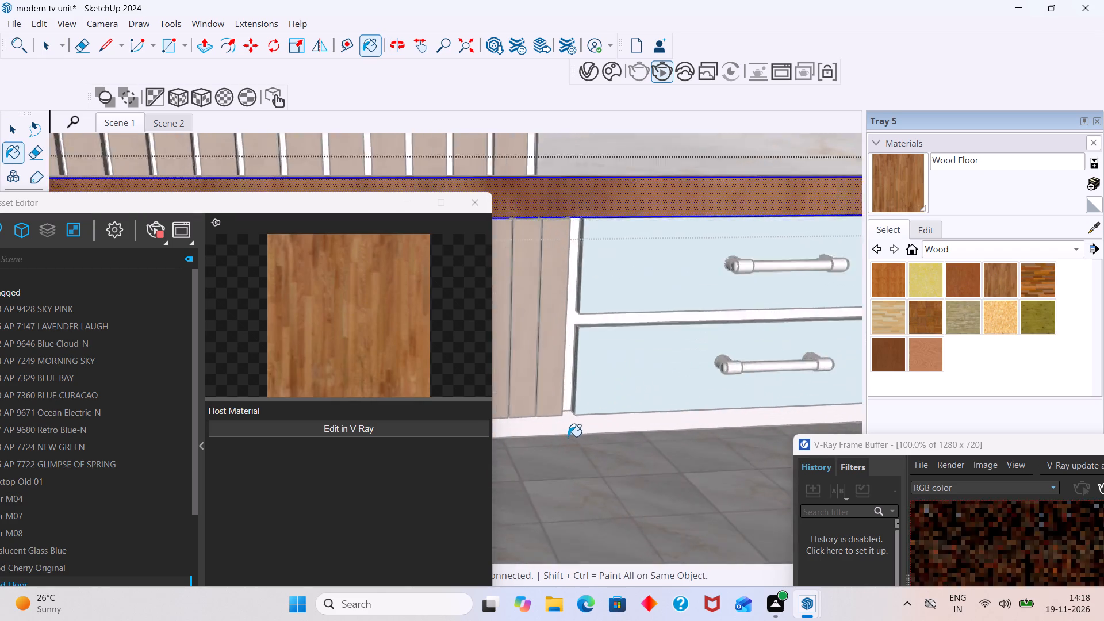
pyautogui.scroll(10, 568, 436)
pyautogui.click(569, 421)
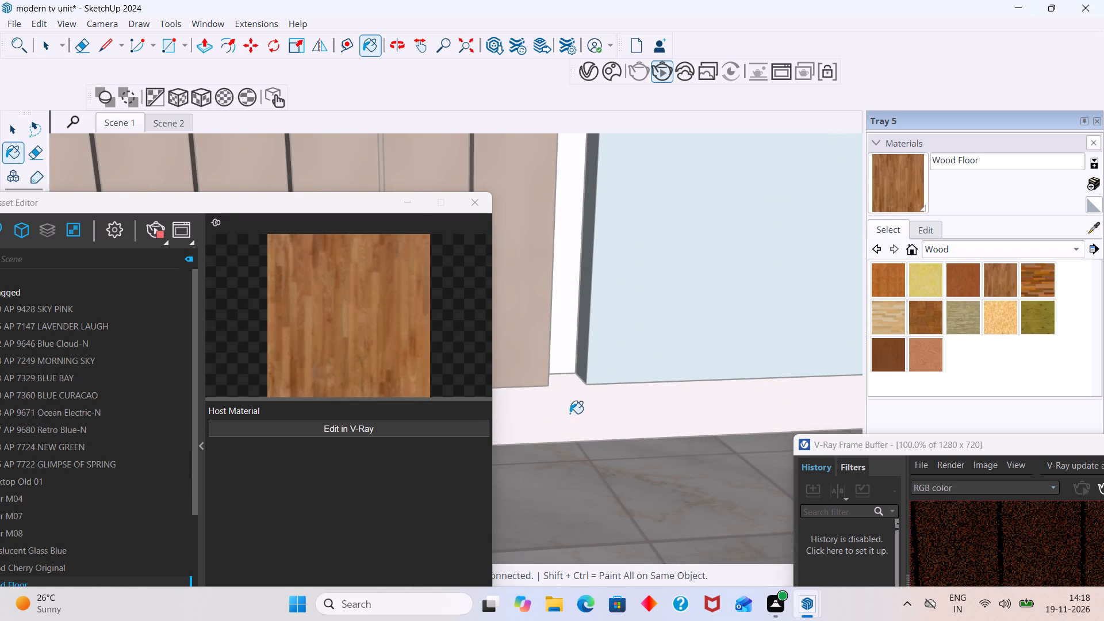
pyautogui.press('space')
# Close the ledge's group, open the group of the console's bottom strip and paint the strip with Wood Floor.
pyautogui.scroll(-20, 581, 426)
pyautogui.scroll(-17, 581, 426)
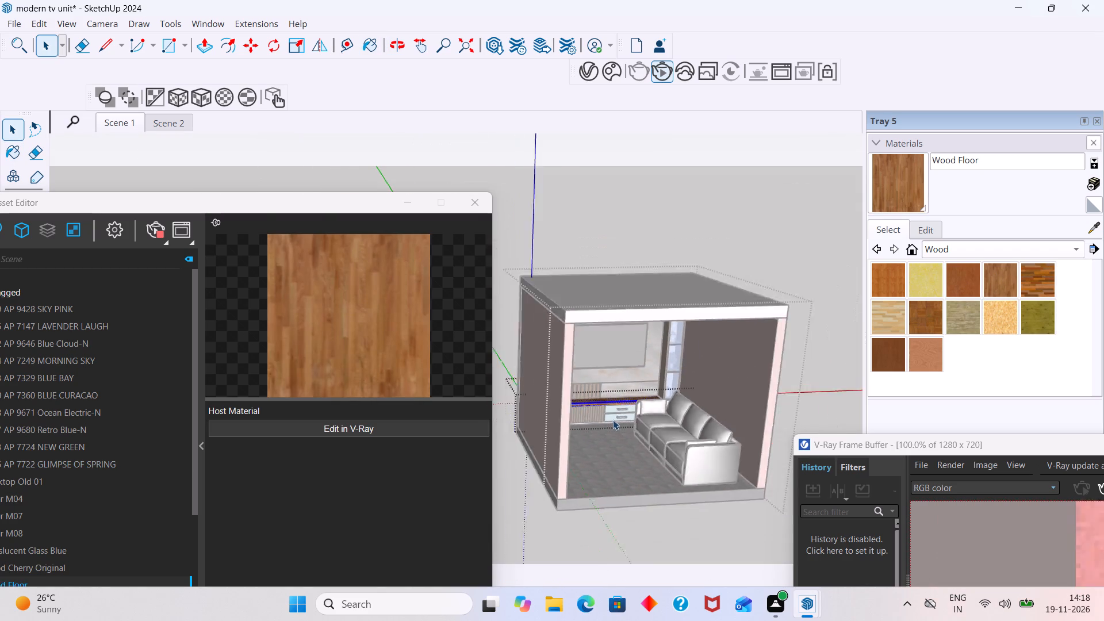
pyautogui.scroll(-7, 613, 420)
pyautogui.moveTo(788, 332); pyautogui.dragTo(783, 331)
pyautogui.scroll(19, 616, 431)
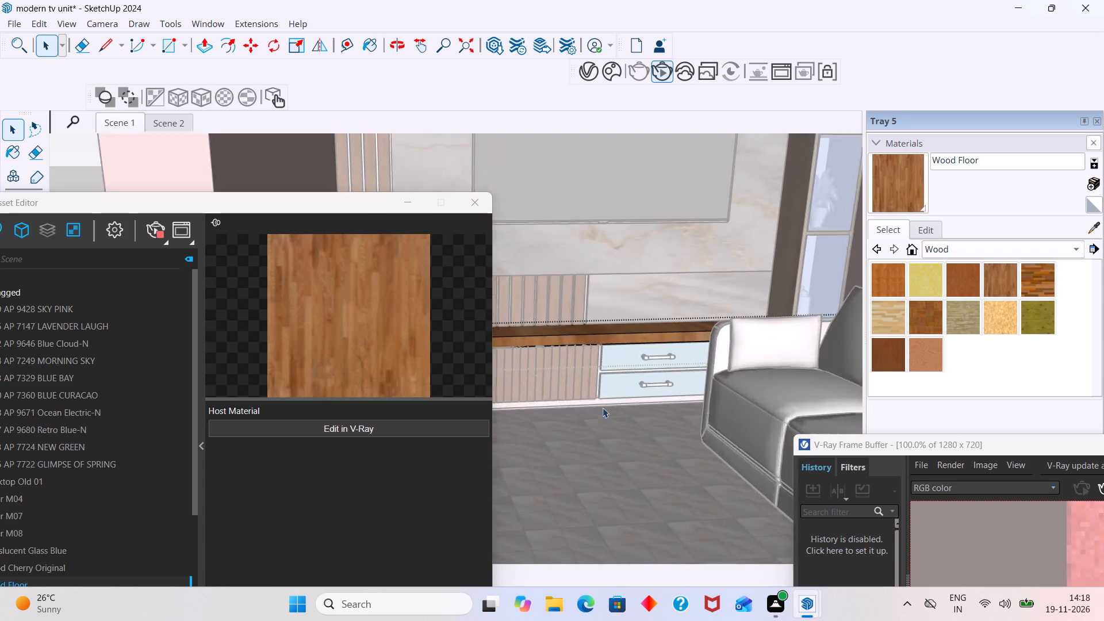
pyautogui.scroll(-10, 633, 395)
pyautogui.press('Escape')
pyautogui.scroll(-4, 641, 407)
pyautogui.scroll(4, 622, 412)
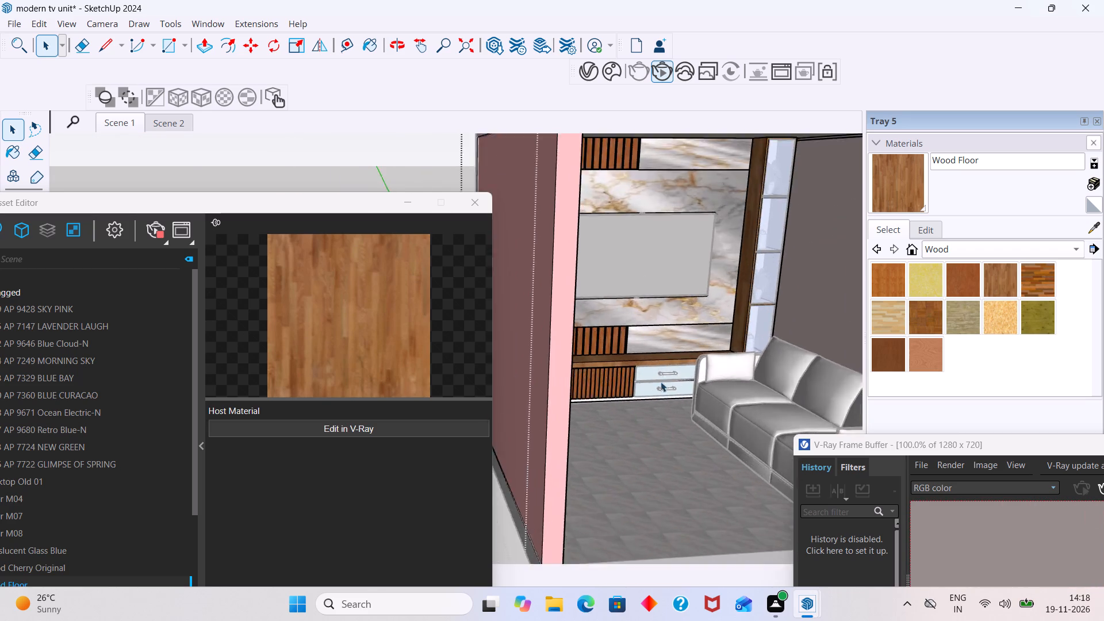
pyautogui.scroll(3, 661, 382)
pyautogui.moveTo(665, 386); pyautogui.dragTo(639, 404, button='middle')
pyautogui.scroll(4, 631, 406)
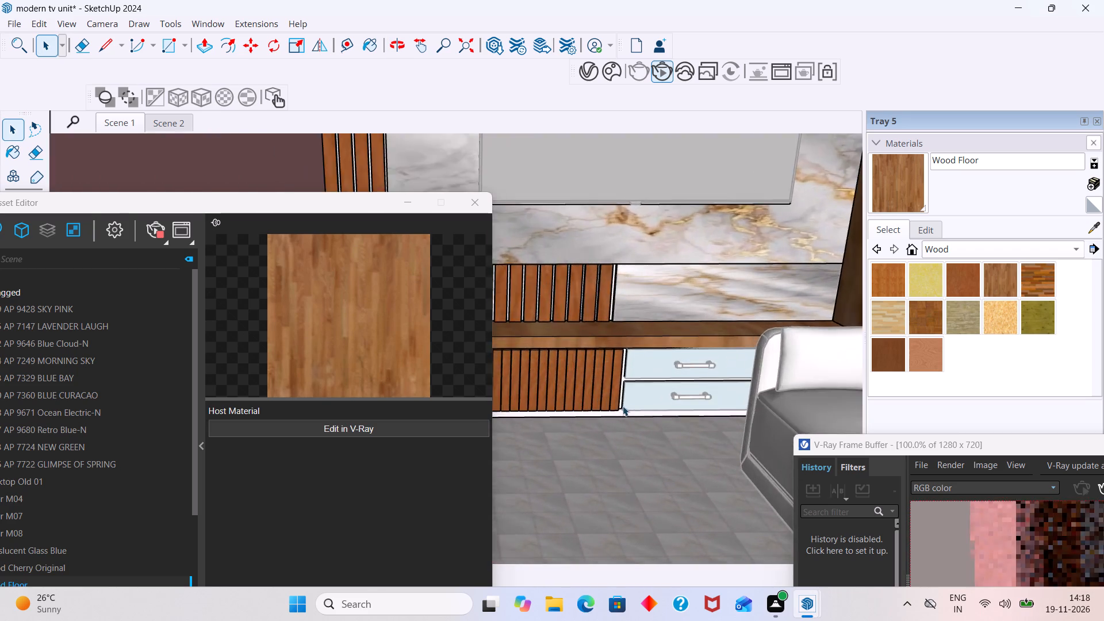
pyautogui.scroll(19, 623, 406)
pyautogui.moveTo(599, 411); pyautogui.dragTo(597, 363, button='middle')
pyautogui.moveTo(604, 426); pyautogui.dragTo(604, 402, button='middle')
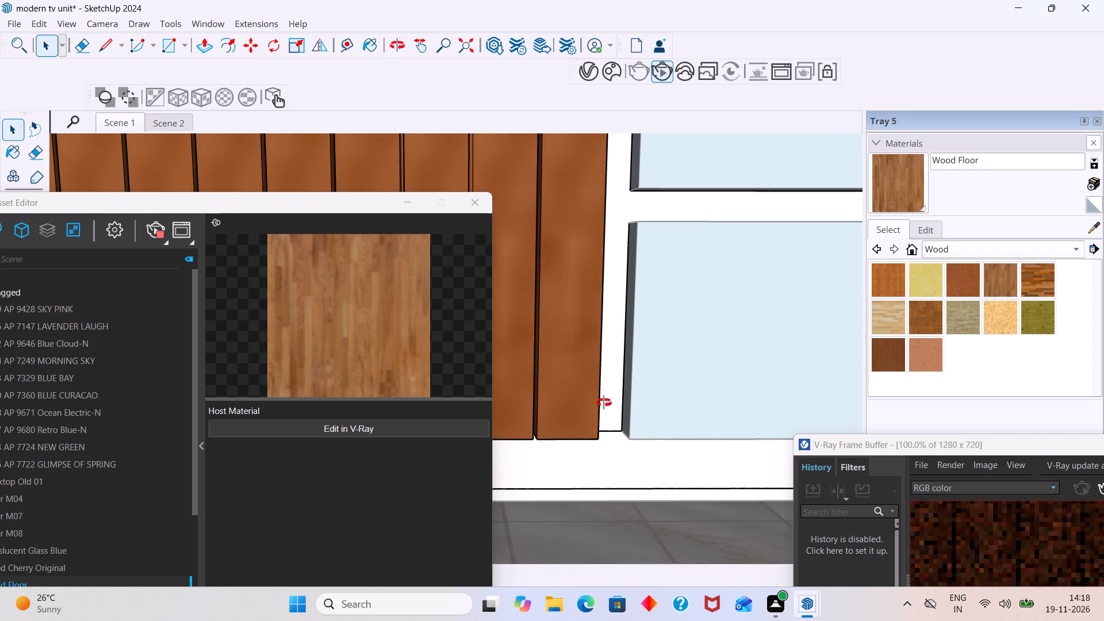
pyautogui.moveTo(604, 402); pyautogui.dragTo(609, 381, button='middle')
pyautogui.tripleClick(598, 459)
pyautogui.click(599, 459)
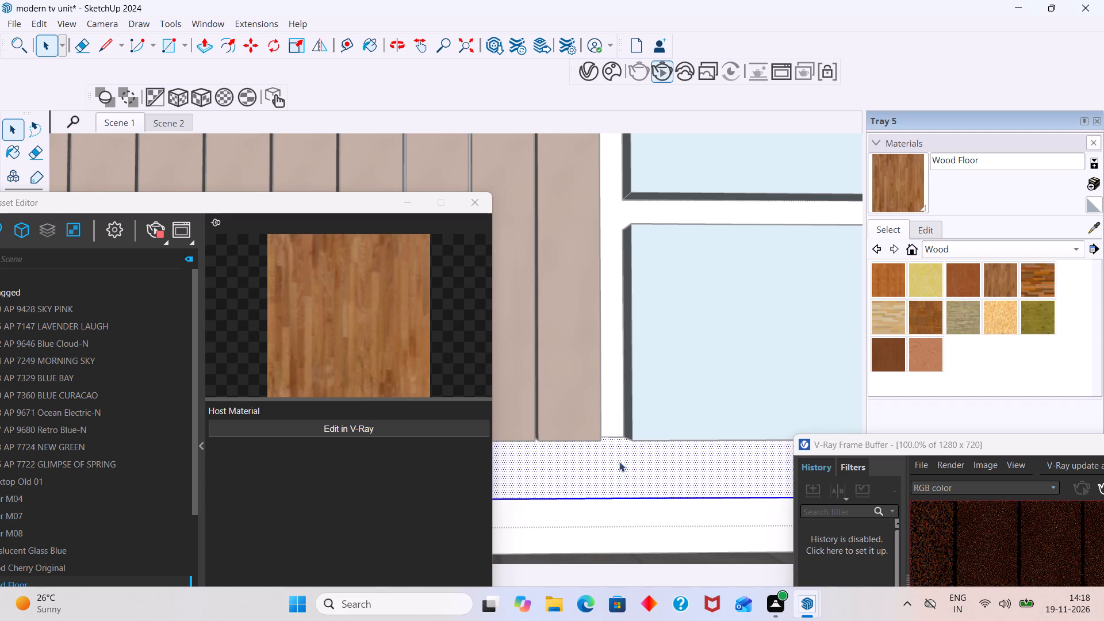
pyautogui.click(999, 283)
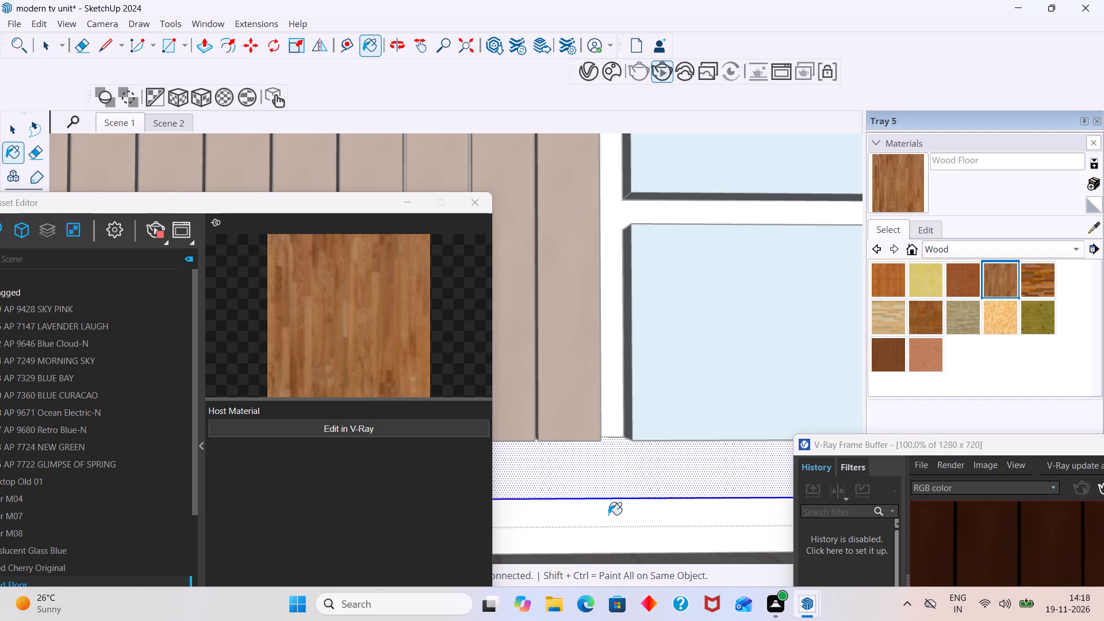
pyautogui.click(613, 472)
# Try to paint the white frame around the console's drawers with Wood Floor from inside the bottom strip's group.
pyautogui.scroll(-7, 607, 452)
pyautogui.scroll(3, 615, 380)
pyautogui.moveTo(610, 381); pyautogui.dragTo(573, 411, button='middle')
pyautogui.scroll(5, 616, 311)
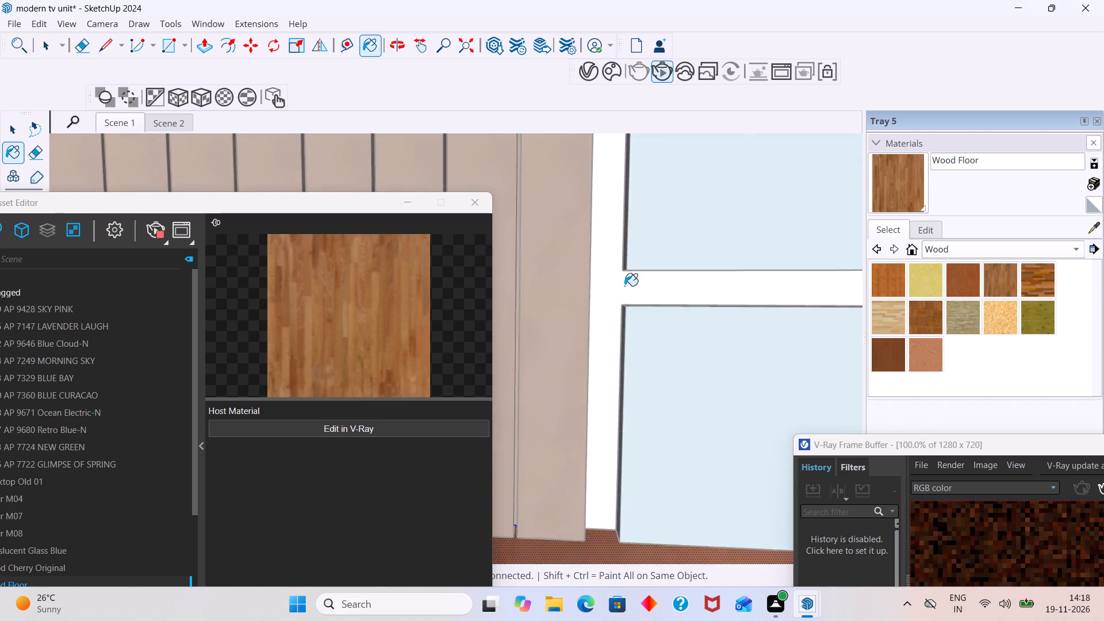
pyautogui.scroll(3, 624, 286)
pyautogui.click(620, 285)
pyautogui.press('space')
# Close the strip's group, open the group of the white frame around the drawers and paint it with Wood Floor.
pyautogui.doubleClick(607, 306)
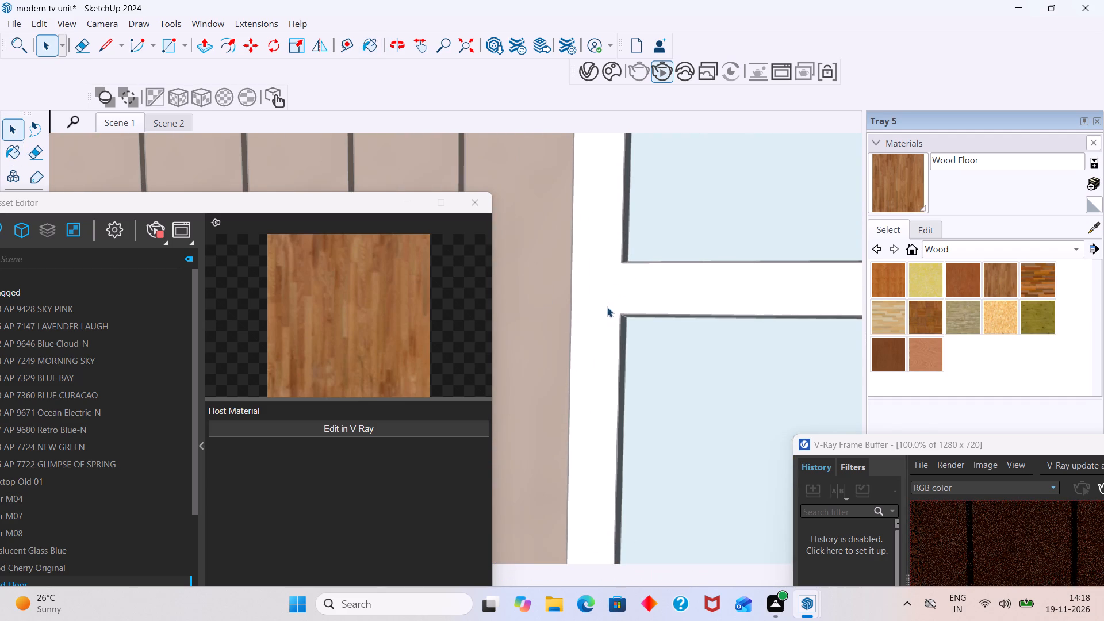
pyautogui.scroll(1, 608, 305)
pyautogui.scroll(-20, 611, 306)
pyautogui.scroll(-17, 611, 306)
pyautogui.moveTo(658, 411); pyautogui.dragTo(716, 466, button='middle')
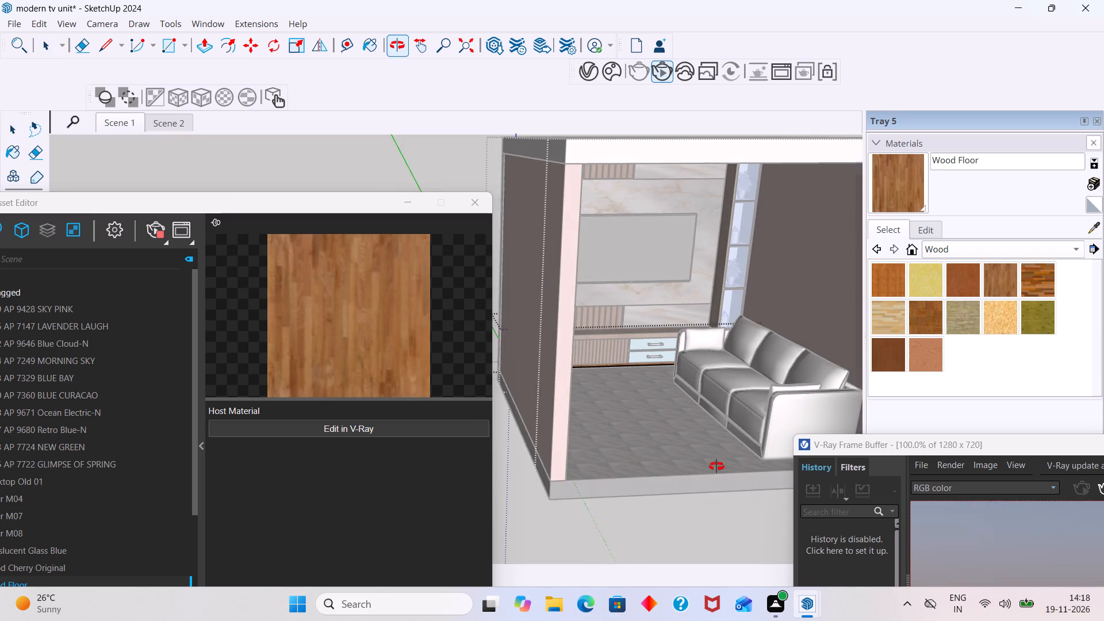
pyautogui.moveTo(716, 466); pyautogui.dragTo(718, 465, button='middle')
pyautogui.moveTo(622, 440); pyautogui.dragTo(540, 451, button='middle')
pyautogui.click(526, 527)
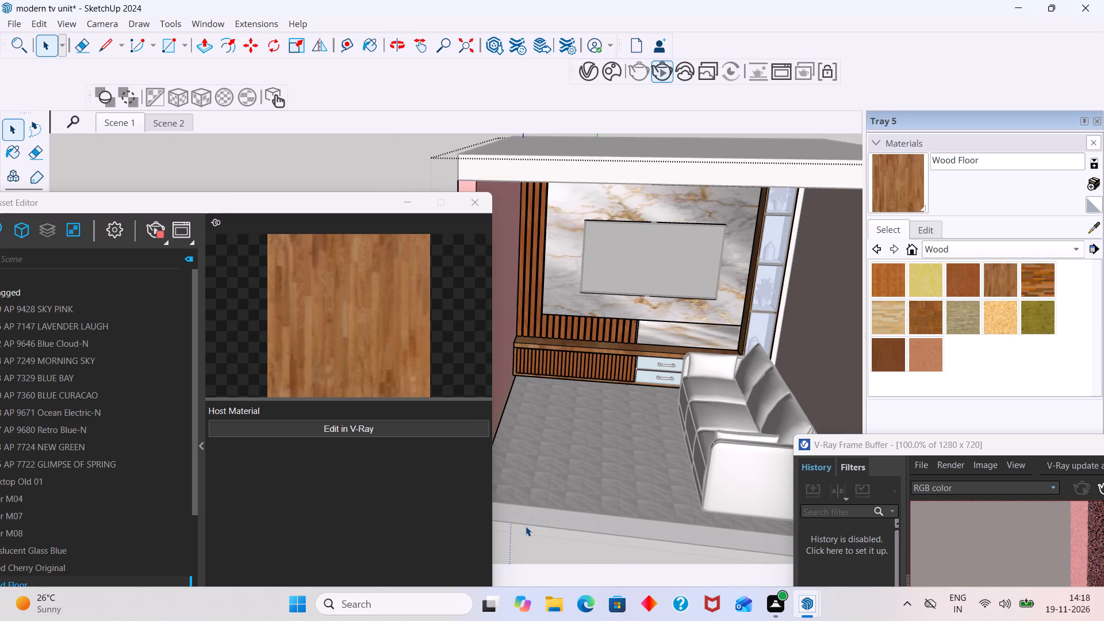
pyautogui.scroll(9, 658, 385)
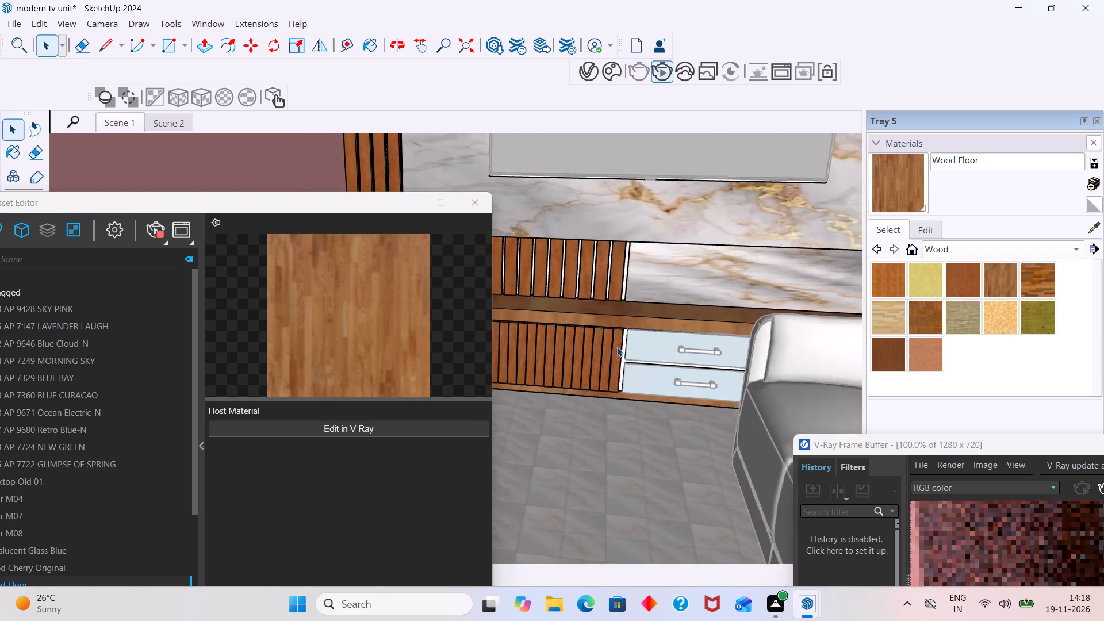
pyautogui.scroll(20, 617, 347)
pyautogui.scroll(2, 617, 347)
pyautogui.doubleClick(627, 334)
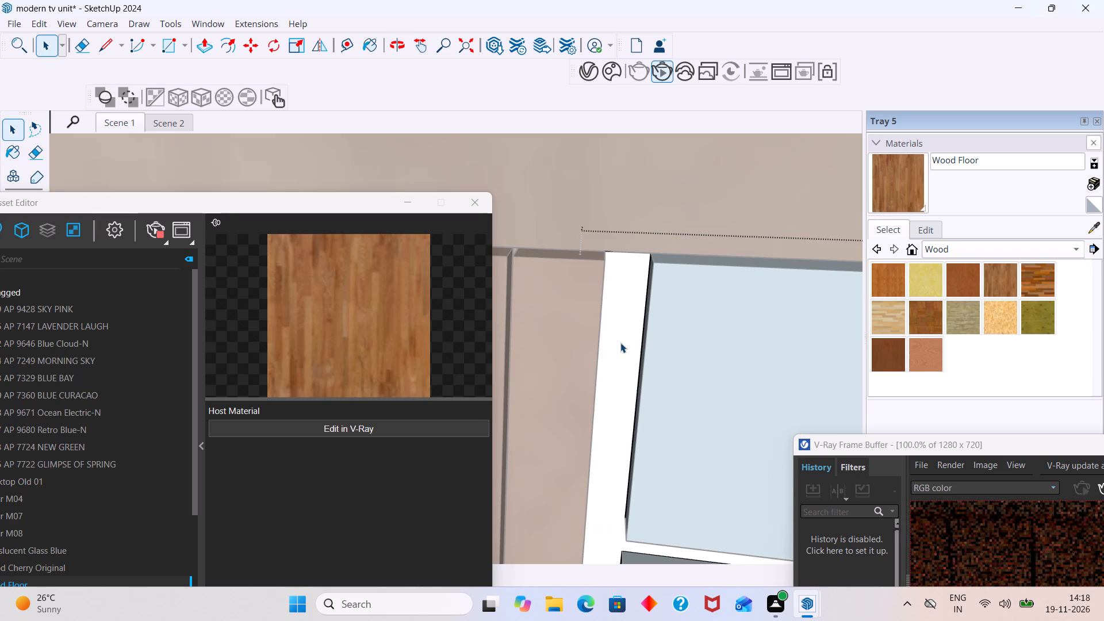
pyautogui.click(620, 343)
pyautogui.click(904, 195)
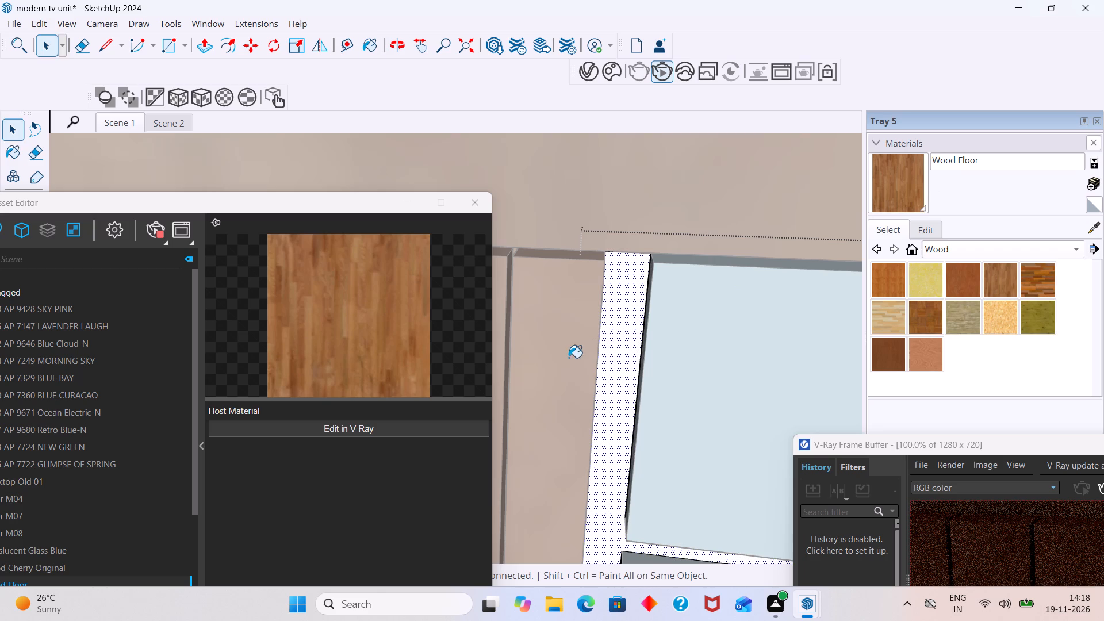
pyautogui.click(616, 340)
# Examine the painted frame between the console's drawers where the sofa hides it.
pyautogui.scroll(-20, 616, 340)
pyautogui.scroll(-7, 616, 340)
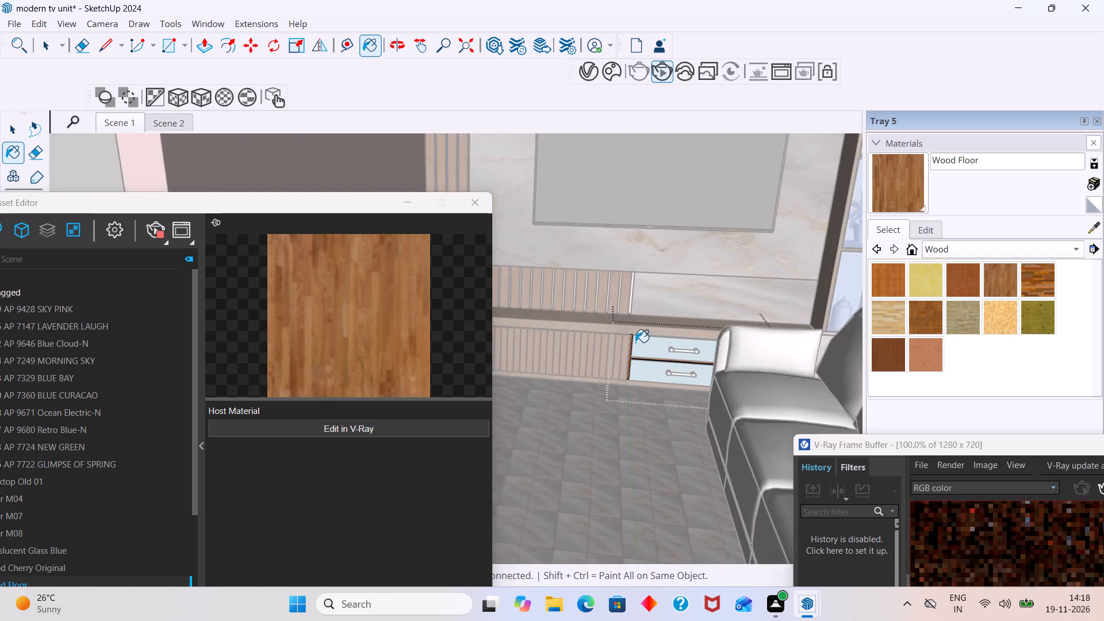
pyautogui.scroll(-4, 635, 342)
pyautogui.moveTo(663, 364); pyautogui.dragTo(753, 408, button='middle')
pyautogui.scroll(4, 726, 348)
pyautogui.moveTo(720, 340); pyautogui.dragTo(732, 404, button='middle')
pyautogui.scroll(19, 711, 330)
pyautogui.keyDown('shift'); pyautogui.moveTo(670, 266); pyautogui.dragTo(599, 344, button='middle'); pyautogui.keyUp('shift')
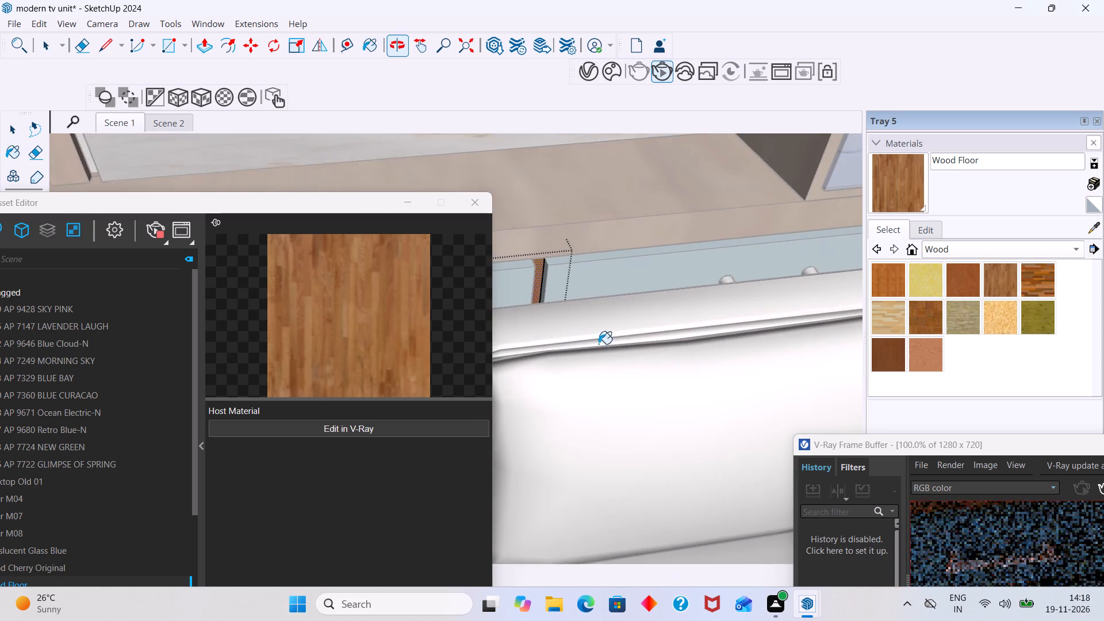
pyautogui.keyDown('shift'); pyautogui.moveTo(599, 344); pyautogui.dragTo(539, 351, button='middle'); pyautogui.keyUp('shift')
pyautogui.scroll(-3, 665, 323)
pyautogui.moveTo(694, 318); pyautogui.dragTo(787, 318, button='middle')
pyautogui.press('space')
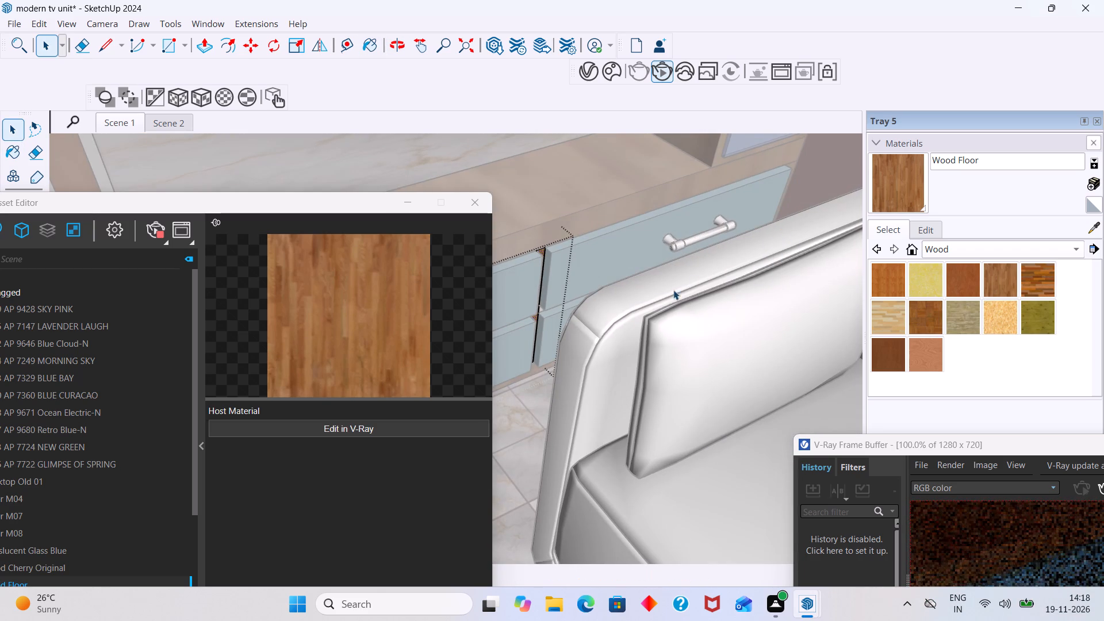
pyautogui.scroll(-20, 672, 303)
pyautogui.scroll(-20, 672, 303)
pyautogui.scroll(-5, 672, 303)
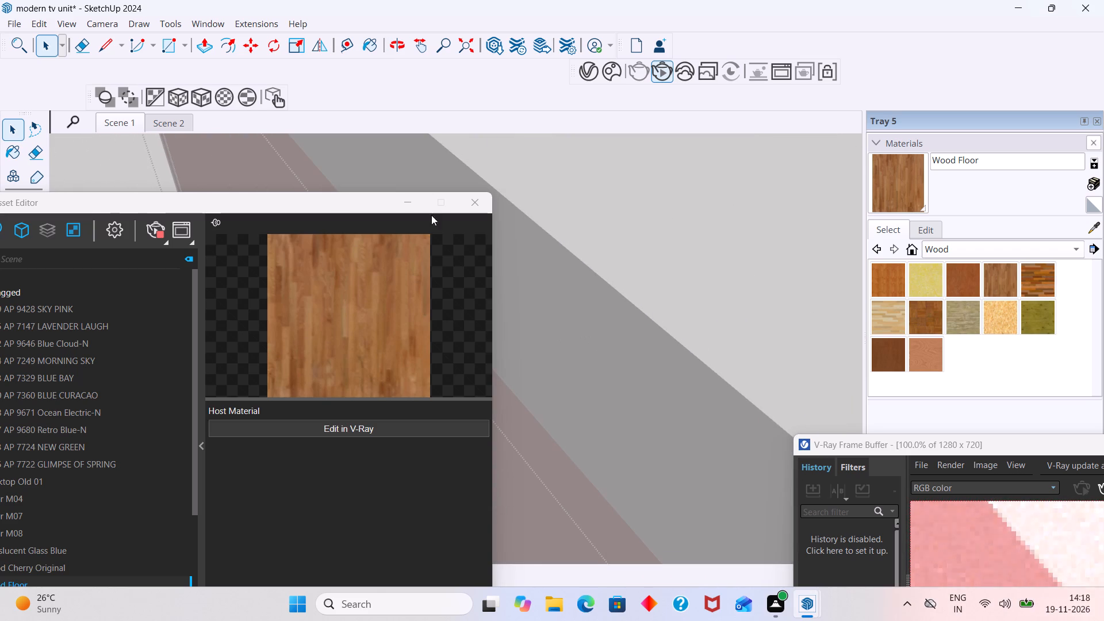
# Close the drawer frame's group and check the TV wall and console from the room's open front.
pyautogui.click(469, 46)
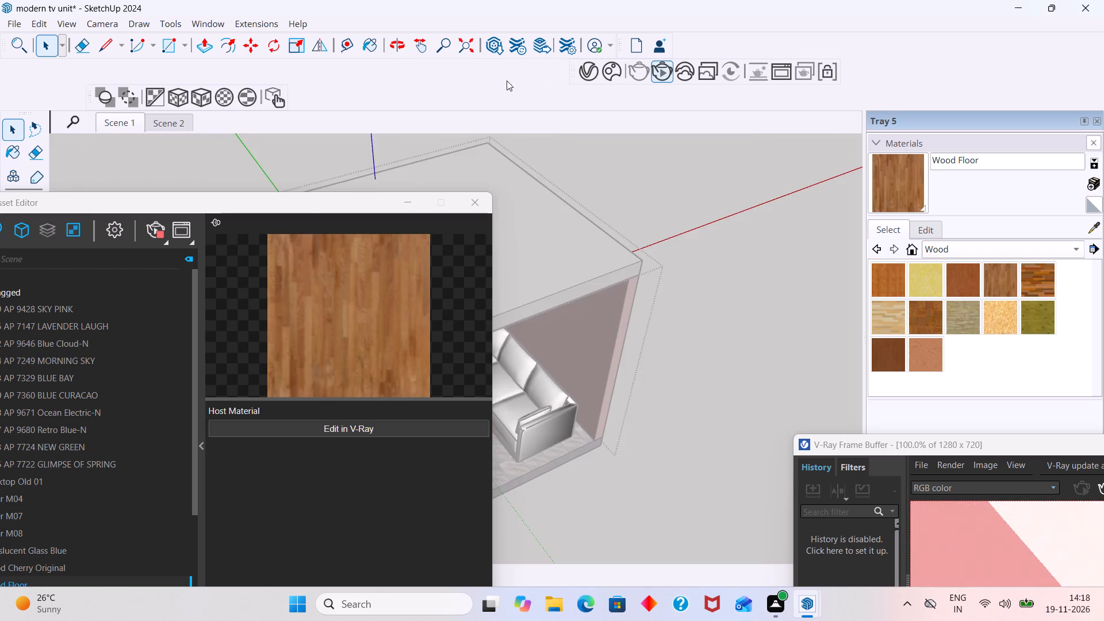
pyautogui.scroll(-4, 579, 223)
pyautogui.click(690, 267)
pyautogui.press('Escape')
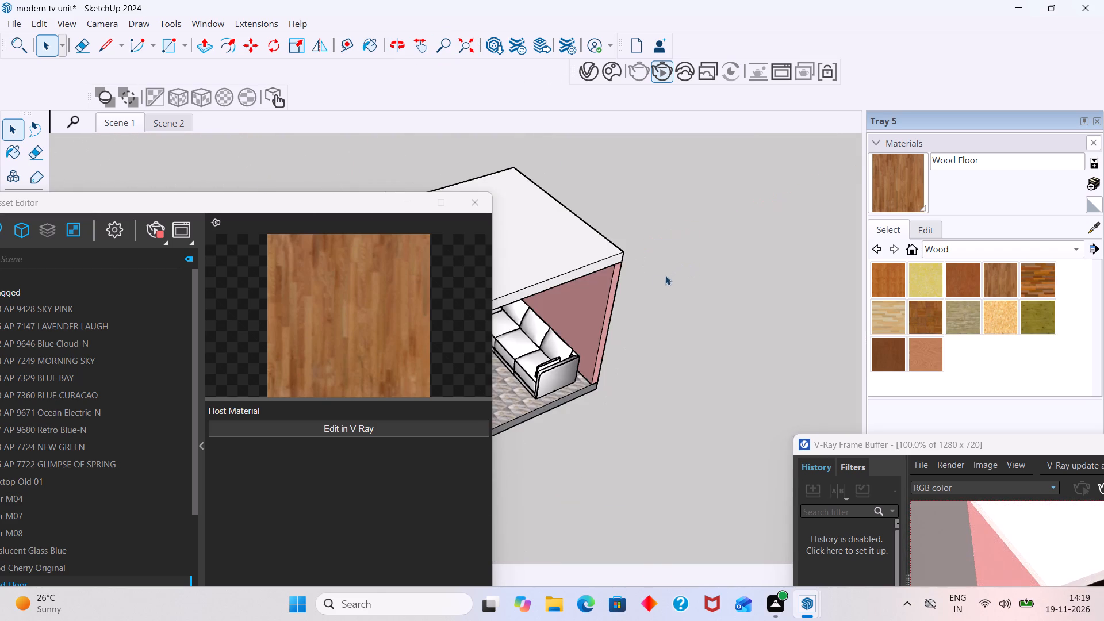
pyautogui.moveTo(623, 356); pyautogui.dragTo(574, 328, button='middle')
pyautogui.scroll(-1, 573, 328)
pyautogui.keyDown('shift'); pyautogui.moveTo(591, 335); pyautogui.dragTo(875, 301, button='middle'); pyautogui.keyUp('shift')
pyautogui.moveTo(753, 327); pyautogui.dragTo(612, 233, button='middle')
pyautogui.moveTo(838, 256); pyautogui.dragTo(829, 225, button='middle')
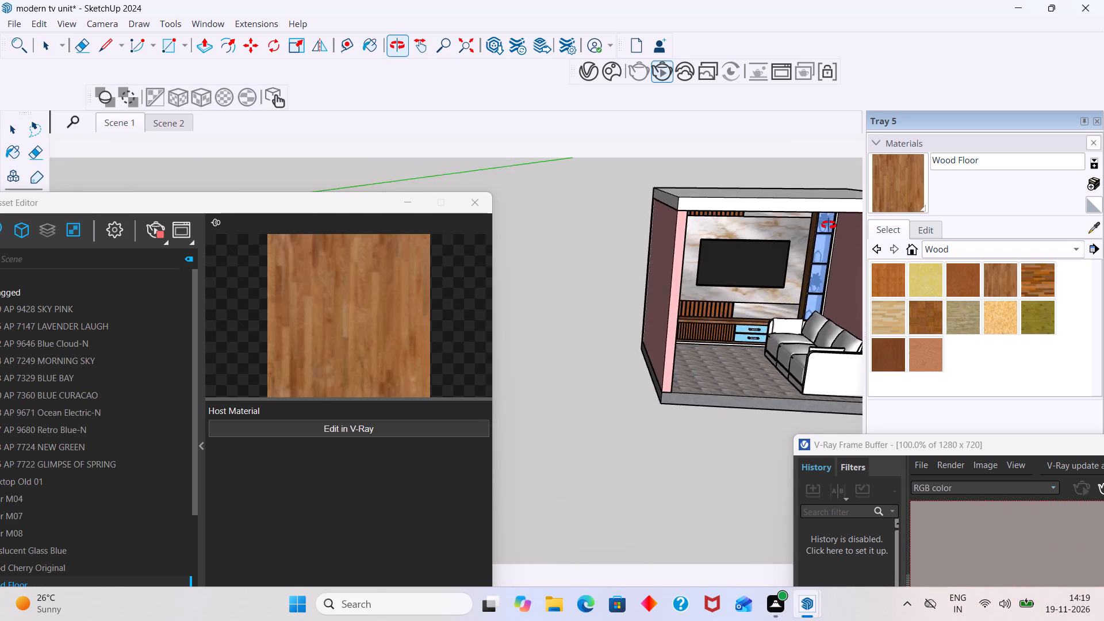
# Examine the TV console, its drawers and the floor from the room's open front.
pyautogui.moveTo(829, 225); pyautogui.dragTo(792, 183, button='middle')
pyautogui.keyDown('shift'); pyautogui.moveTo(724, 260); pyautogui.dragTo(641, 244, button='middle'); pyautogui.keyUp('shift')
pyautogui.moveTo(630, 358); pyautogui.dragTo(655, 399, button='middle')
pyautogui.moveTo(661, 373); pyautogui.dragTo(672, 411, button='middle')
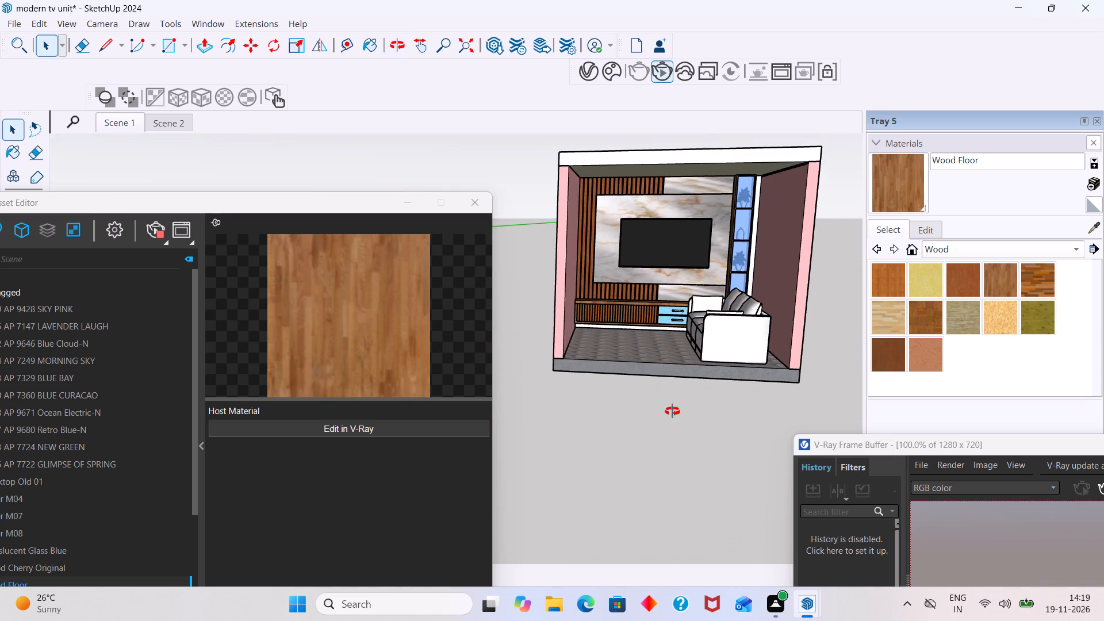
pyautogui.moveTo(672, 411); pyautogui.dragTo(680, 424, button='middle')
pyautogui.scroll(10, 695, 327)
pyautogui.moveTo(622, 384); pyautogui.dragTo(626, 466, button='middle')
pyautogui.scroll(1, 592, 455)
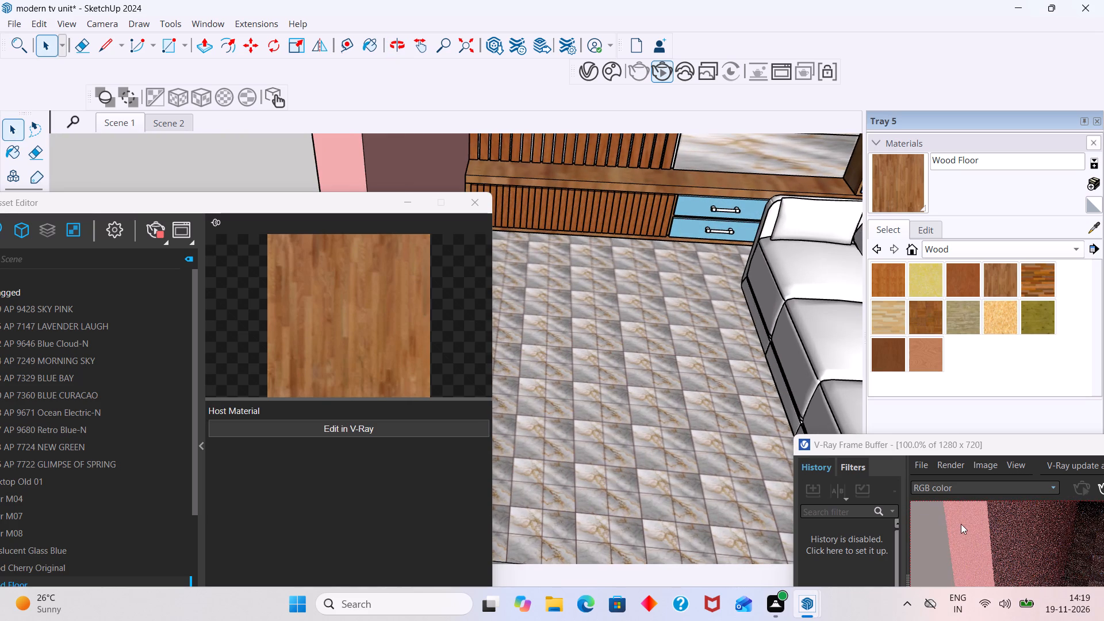
# Inspect the console and floor in the V-Ray Frame Buffer's interactive render from several view angles.
pyautogui.moveTo(919, 450); pyautogui.dragTo(597, 222)
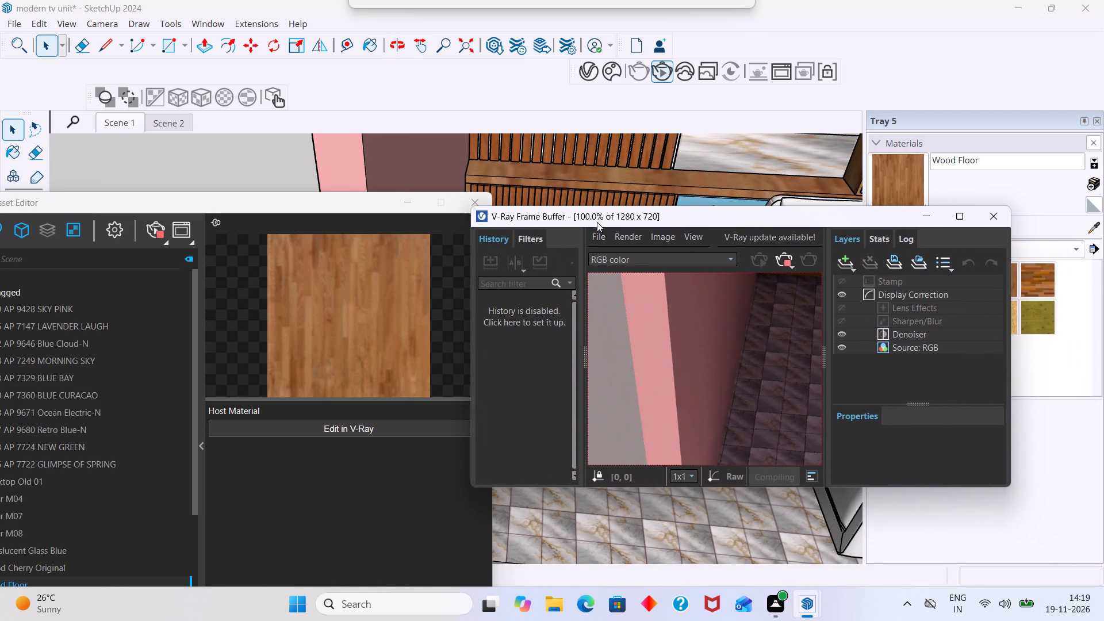
pyautogui.scroll(-4, 738, 354)
pyautogui.scroll(3, 704, 363)
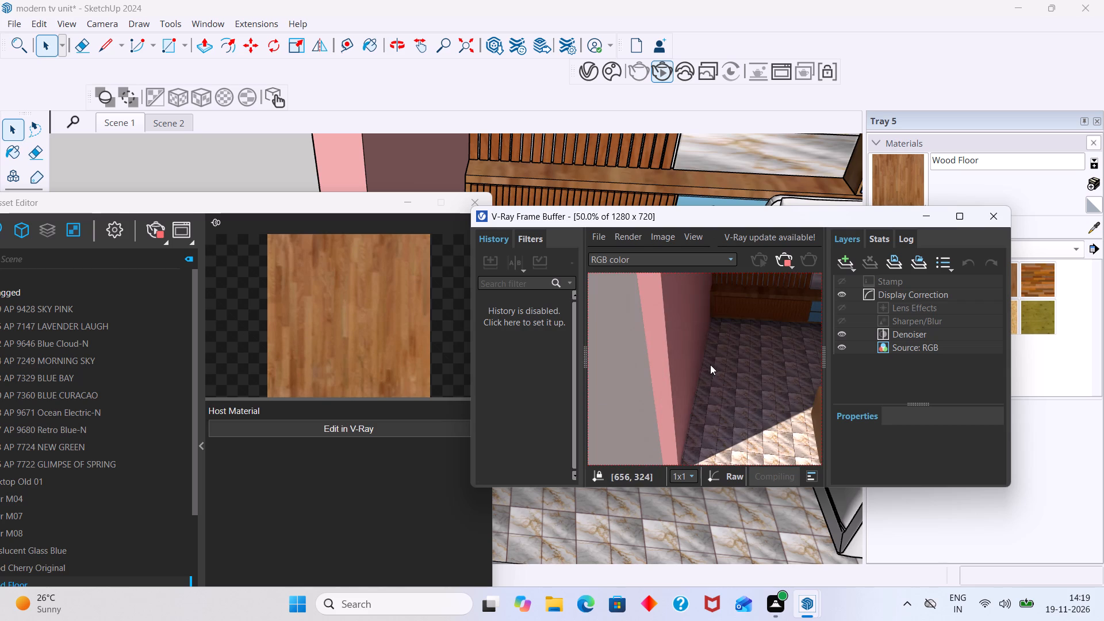
pyautogui.moveTo(674, 176); pyautogui.dragTo(595, 159, button='middle')
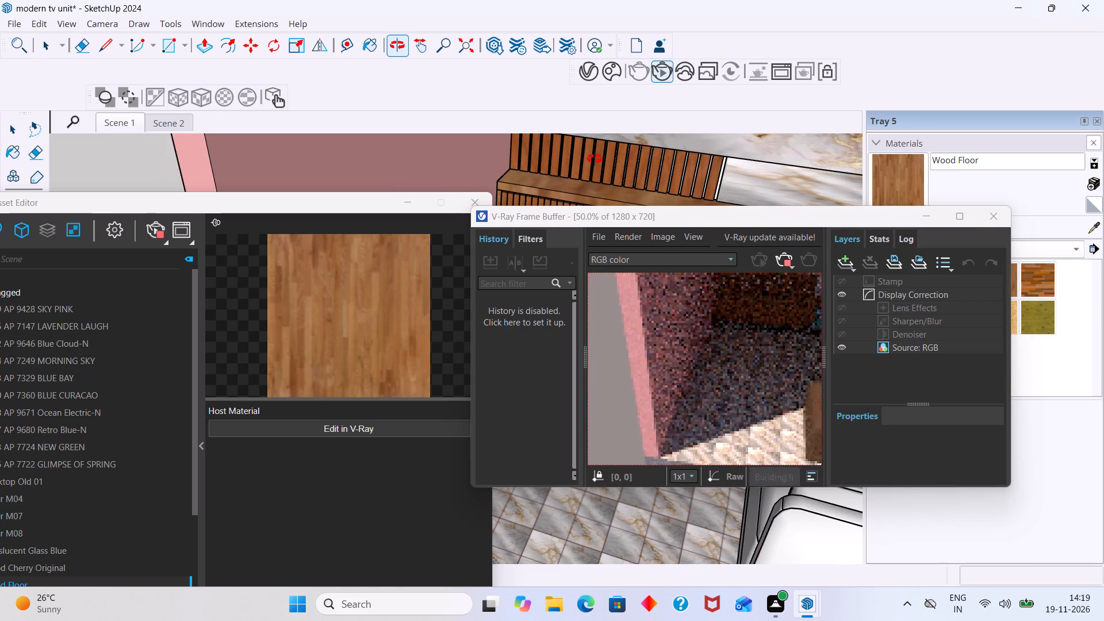
pyautogui.moveTo(595, 159); pyautogui.dragTo(594, 158, button='middle')
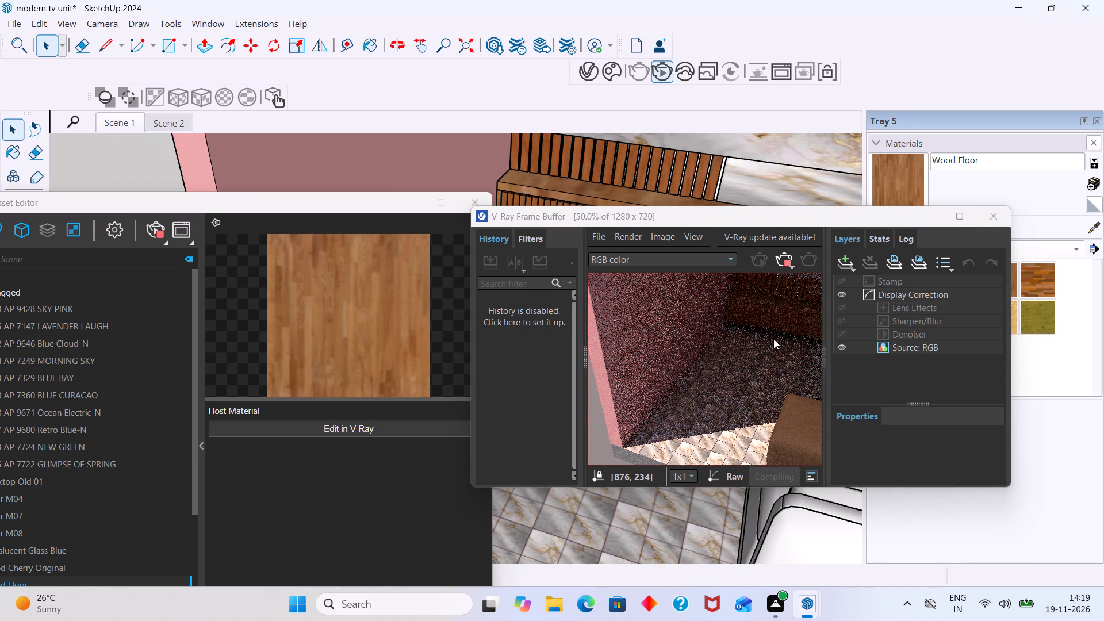
pyautogui.scroll(4, 765, 327)
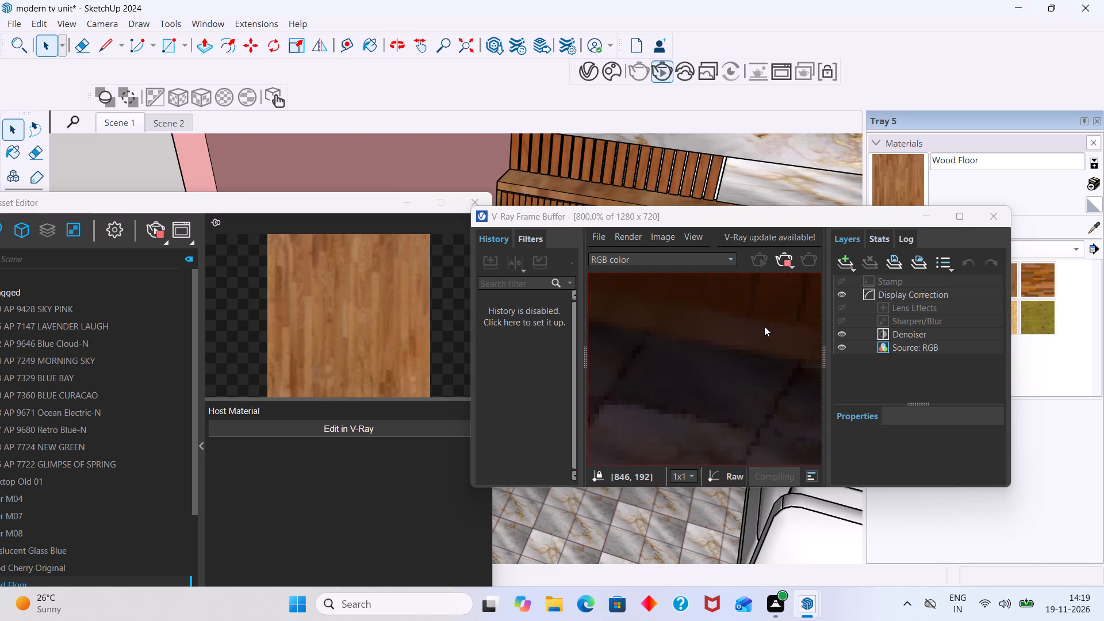
pyautogui.scroll(-4, 764, 326)
pyautogui.scroll(-1, 657, 169)
pyautogui.moveTo(657, 165); pyautogui.dragTo(669, 128, button='middle')
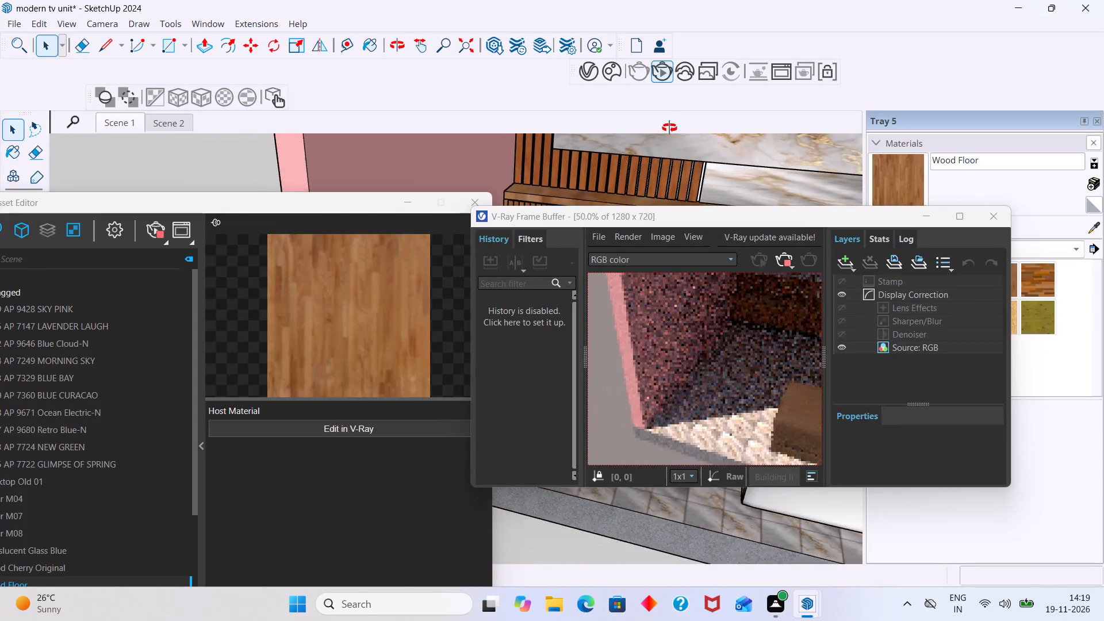
pyautogui.moveTo(669, 128); pyautogui.dragTo(678, 111, button='middle')
pyautogui.scroll(1, 788, 322)
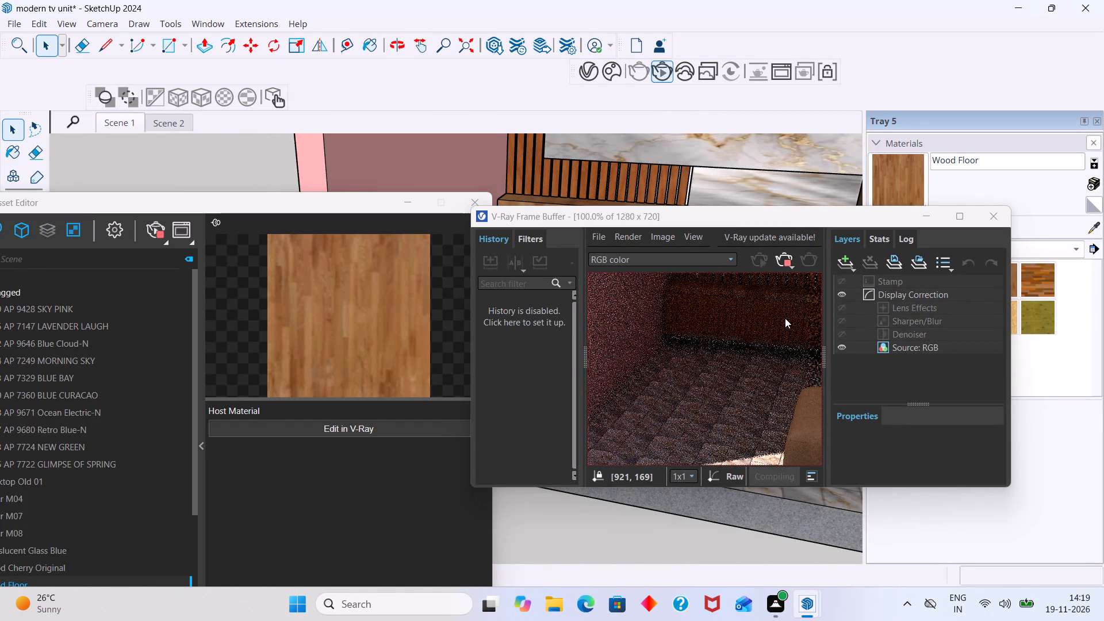
pyautogui.scroll(2, 753, 320)
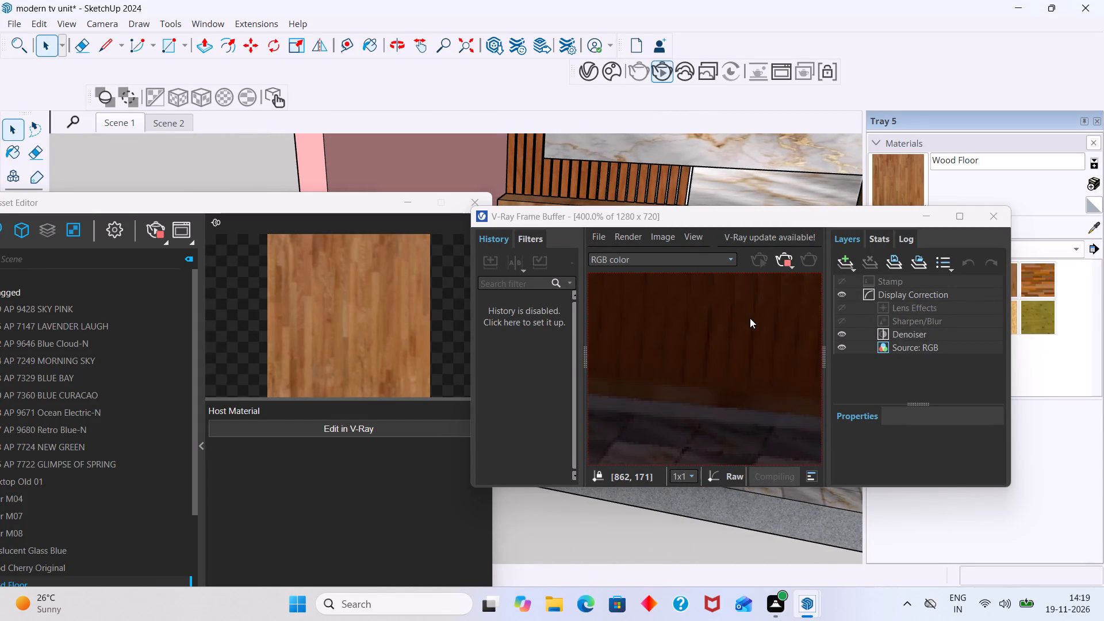
# Close the V-Ray Frame Buffer and the Asset Editor.
pyautogui.click(996, 218)
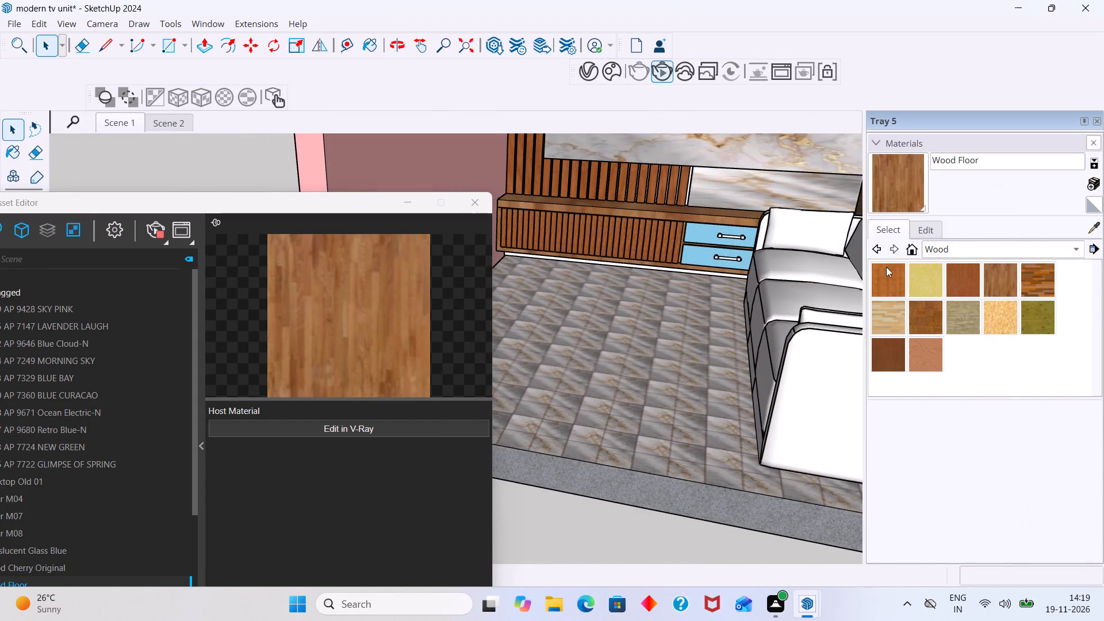
pyautogui.scroll(-6, 771, 305)
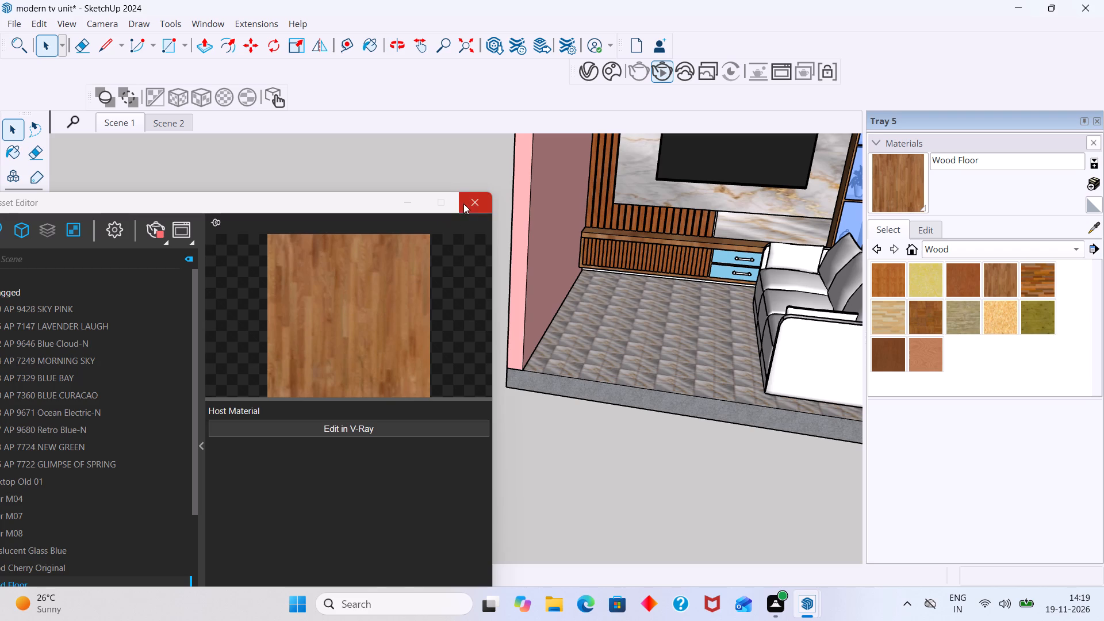
pyautogui.click(469, 201)
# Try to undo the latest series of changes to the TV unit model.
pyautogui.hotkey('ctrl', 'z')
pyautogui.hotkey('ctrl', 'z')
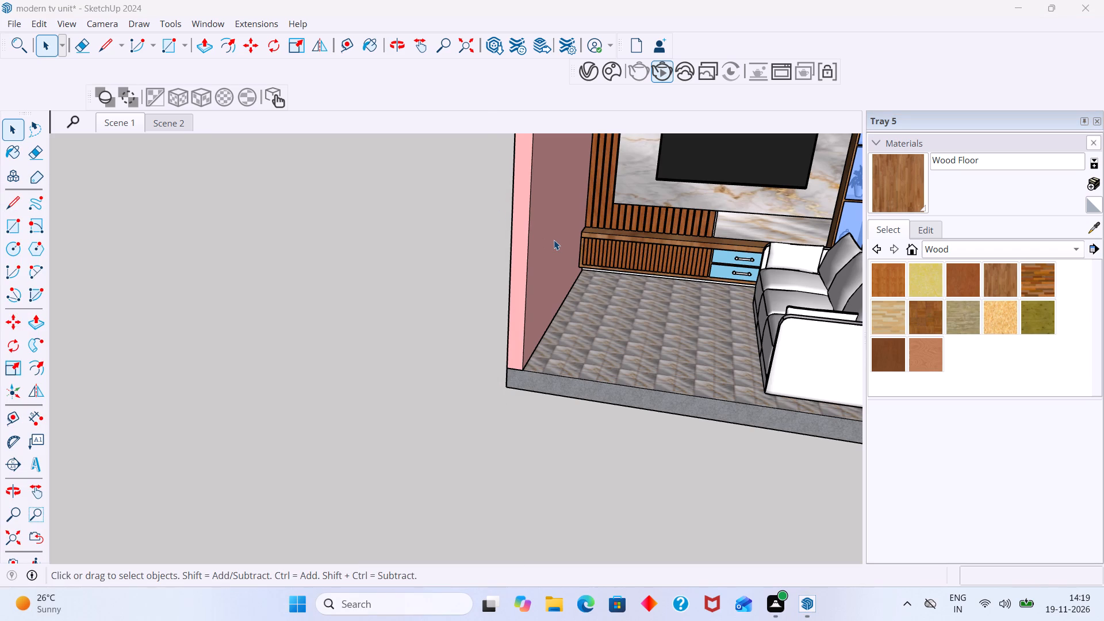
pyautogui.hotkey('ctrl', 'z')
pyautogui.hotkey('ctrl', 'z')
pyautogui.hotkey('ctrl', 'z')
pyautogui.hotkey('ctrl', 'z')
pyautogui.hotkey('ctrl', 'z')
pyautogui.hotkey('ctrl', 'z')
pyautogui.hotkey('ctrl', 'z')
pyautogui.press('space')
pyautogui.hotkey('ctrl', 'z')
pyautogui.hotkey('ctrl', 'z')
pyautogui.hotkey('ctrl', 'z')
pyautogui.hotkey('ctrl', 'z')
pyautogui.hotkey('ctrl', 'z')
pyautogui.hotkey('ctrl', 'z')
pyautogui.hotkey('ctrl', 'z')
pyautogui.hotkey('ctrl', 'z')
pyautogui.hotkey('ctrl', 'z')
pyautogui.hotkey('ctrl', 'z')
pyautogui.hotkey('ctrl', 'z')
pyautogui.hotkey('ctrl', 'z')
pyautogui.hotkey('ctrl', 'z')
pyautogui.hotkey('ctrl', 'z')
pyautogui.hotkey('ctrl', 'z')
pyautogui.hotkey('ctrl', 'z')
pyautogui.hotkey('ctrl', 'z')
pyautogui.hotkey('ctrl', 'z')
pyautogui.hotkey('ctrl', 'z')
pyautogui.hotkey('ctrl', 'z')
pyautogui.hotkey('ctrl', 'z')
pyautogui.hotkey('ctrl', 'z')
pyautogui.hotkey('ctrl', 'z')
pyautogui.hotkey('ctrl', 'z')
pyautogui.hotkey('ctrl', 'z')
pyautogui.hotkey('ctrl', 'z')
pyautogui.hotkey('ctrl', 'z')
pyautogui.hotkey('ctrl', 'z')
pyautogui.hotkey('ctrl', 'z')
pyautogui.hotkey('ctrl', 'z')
# Save the modern tv unit model under its existing name.
pyautogui.scroll(-7, 609, 400)
pyautogui.moveTo(632, 389); pyautogui.dragTo(724, 444, button='middle')
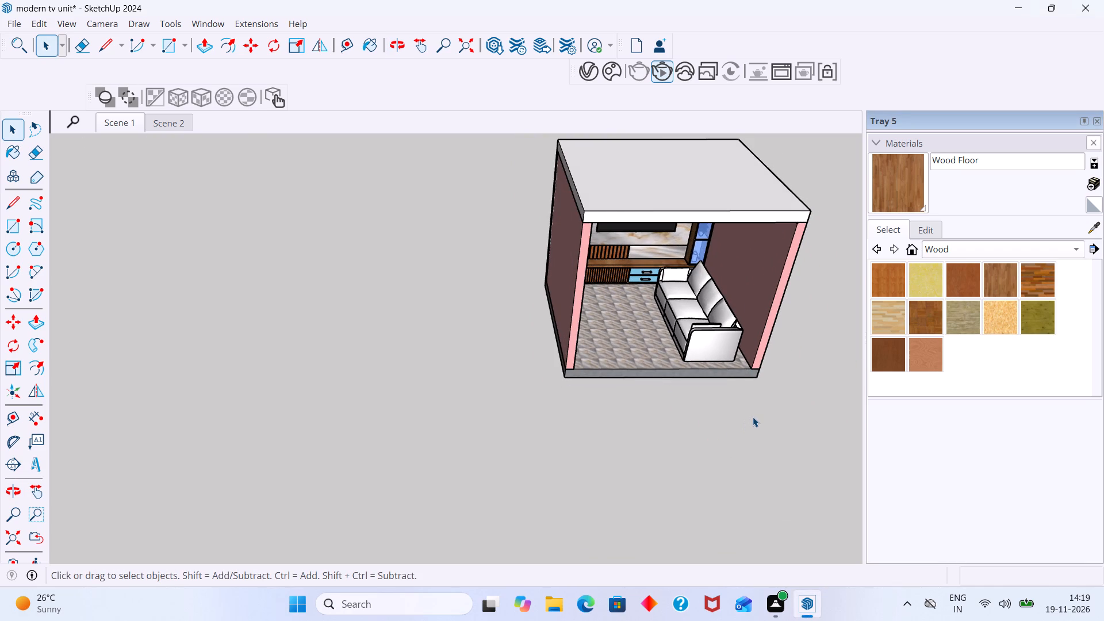
pyautogui.moveTo(657, 389); pyautogui.dragTo(707, 372, button='middle')
pyautogui.keyDown('shift'); pyautogui.moveTo(700, 369); pyautogui.dragTo(432, 367, button='middle'); pyautogui.keyUp('shift')
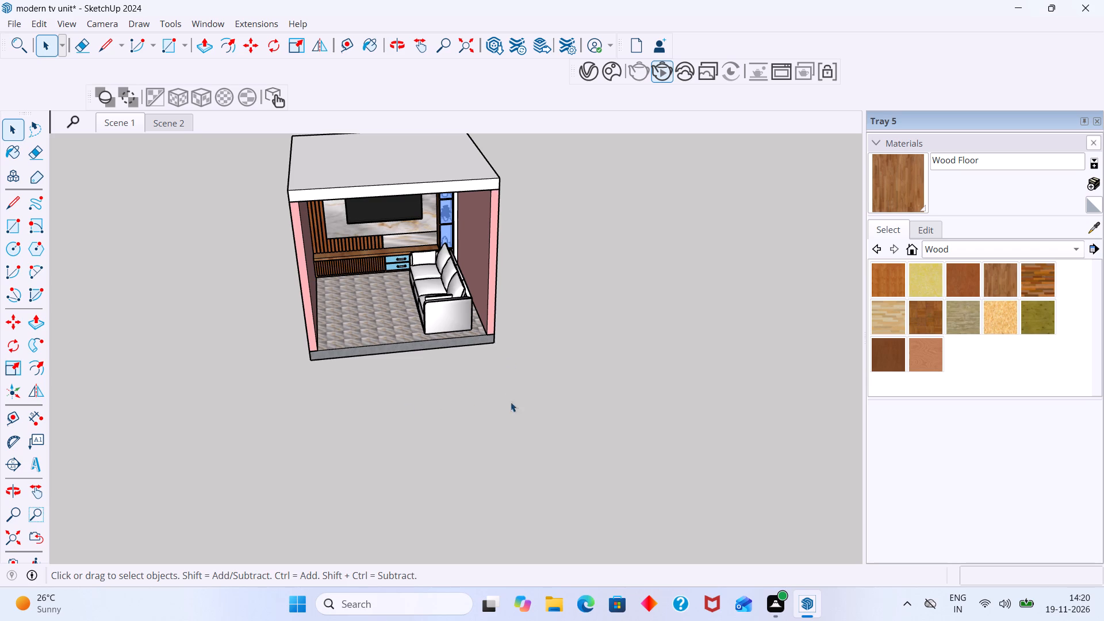
pyautogui.scroll(-5, 539, 410)
pyautogui.moveTo(559, 446); pyautogui.dragTo(719, 386, button='middle')
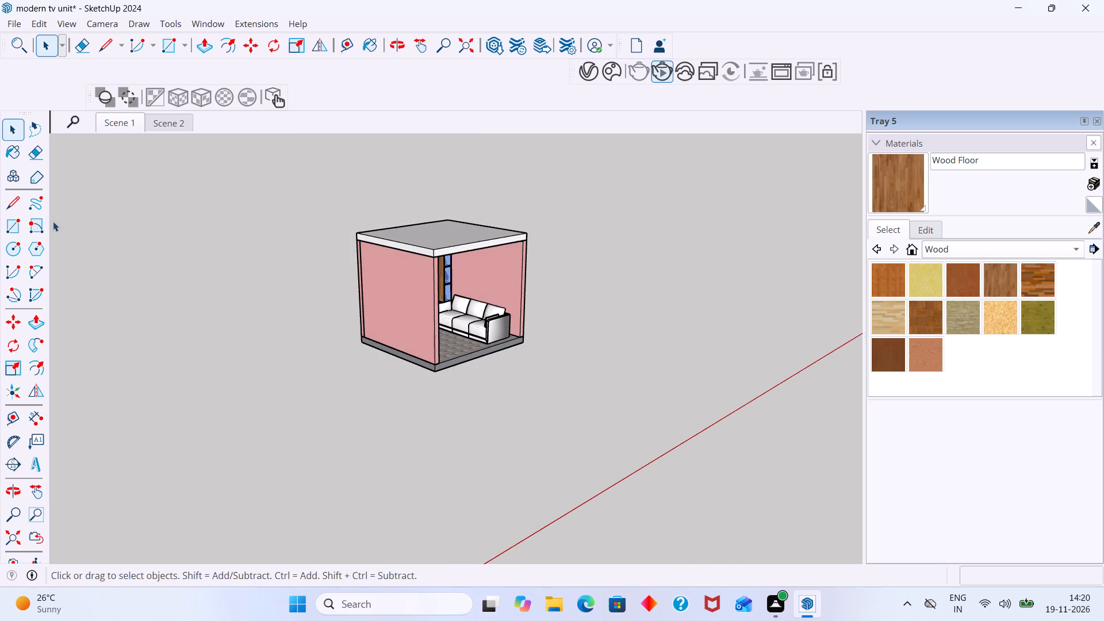
pyautogui.click(16, 25)
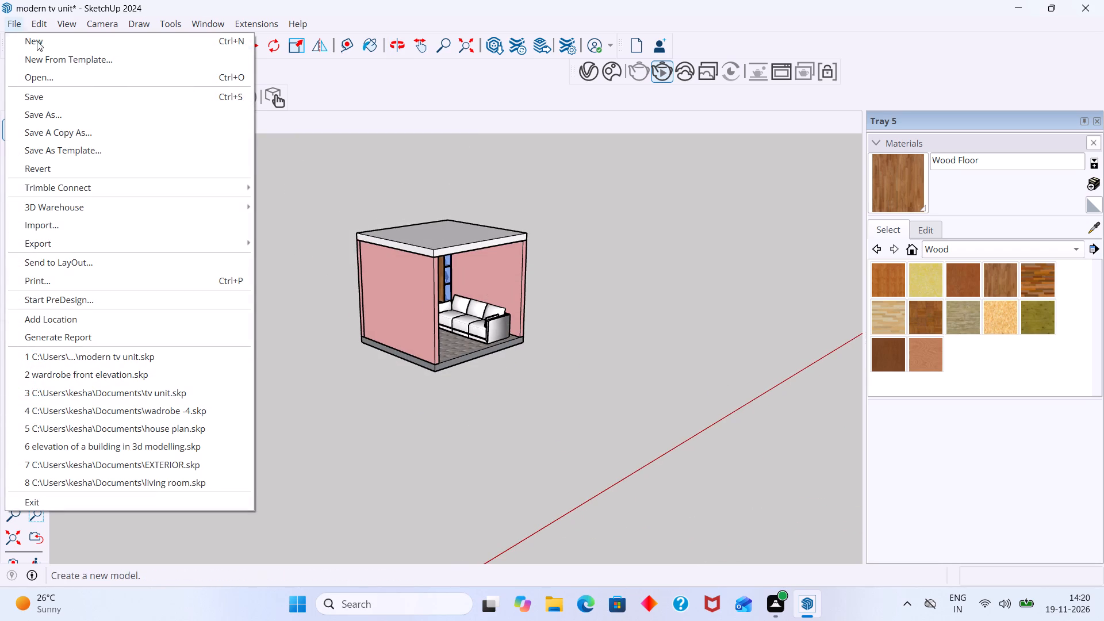
pyautogui.click(72, 101)
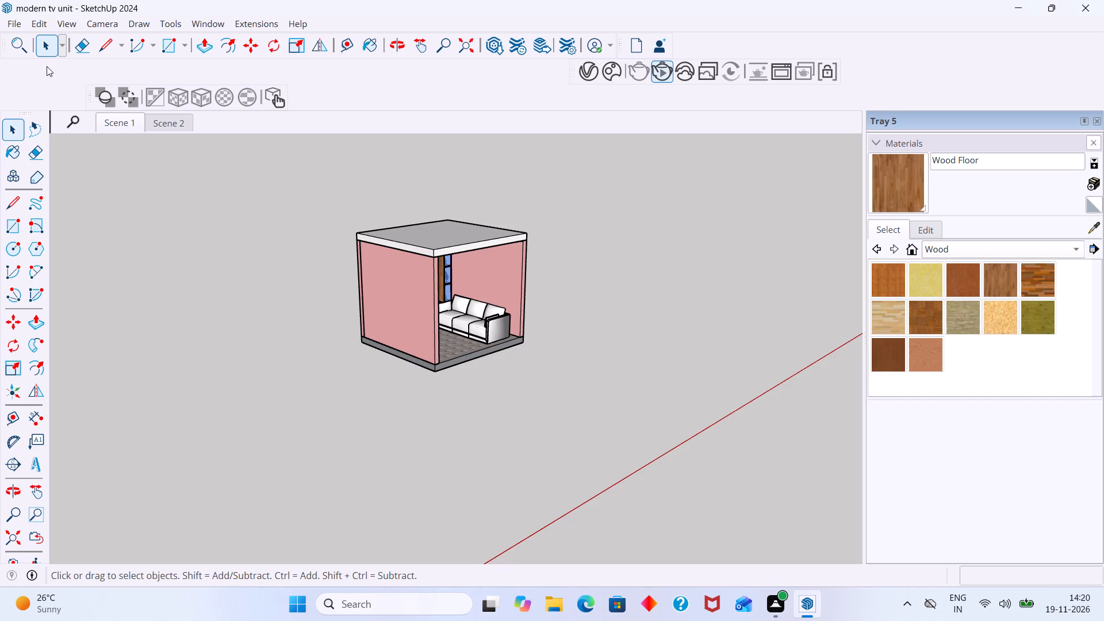
# Create a new blank model.
pyautogui.click(17, 26)
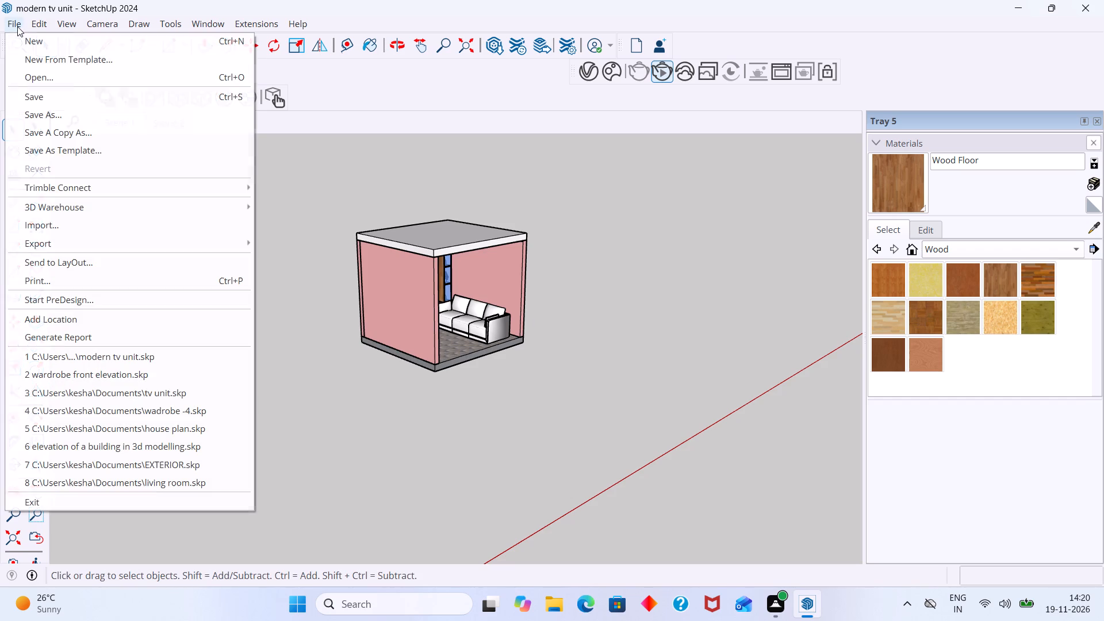
pyautogui.click(63, 44)
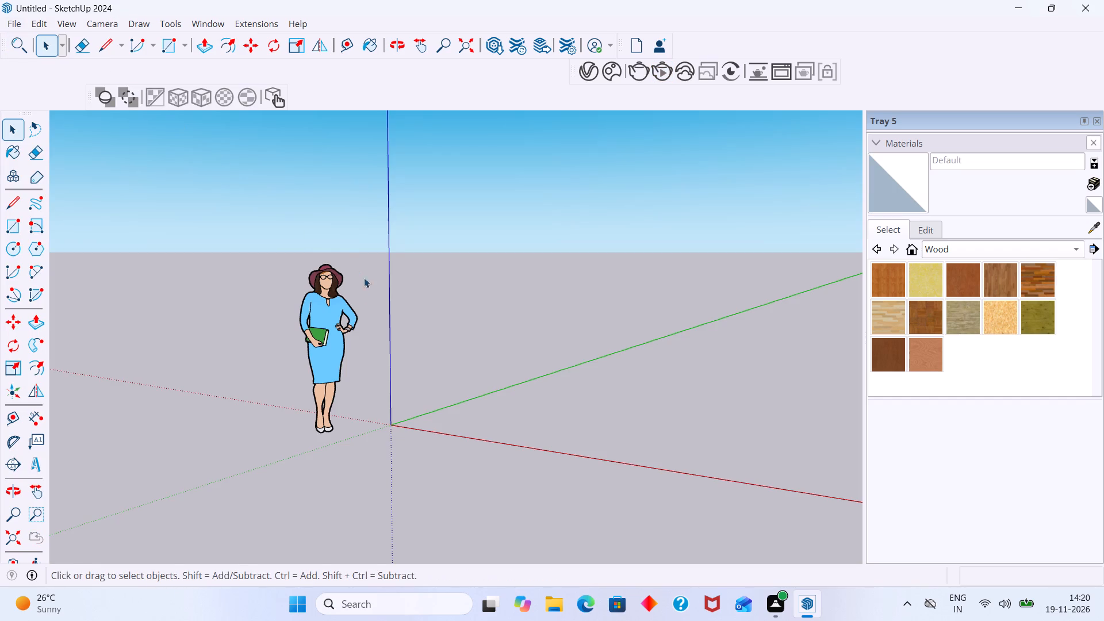
# Delete the default person figure standing near the origin.
pyautogui.scroll(-11, 373, 409)
pyautogui.moveTo(414, 405); pyautogui.dragTo(148, 356, button='middle')
pyautogui.middleClick(191, 362)
pyautogui.scroll(-3, 191, 362)
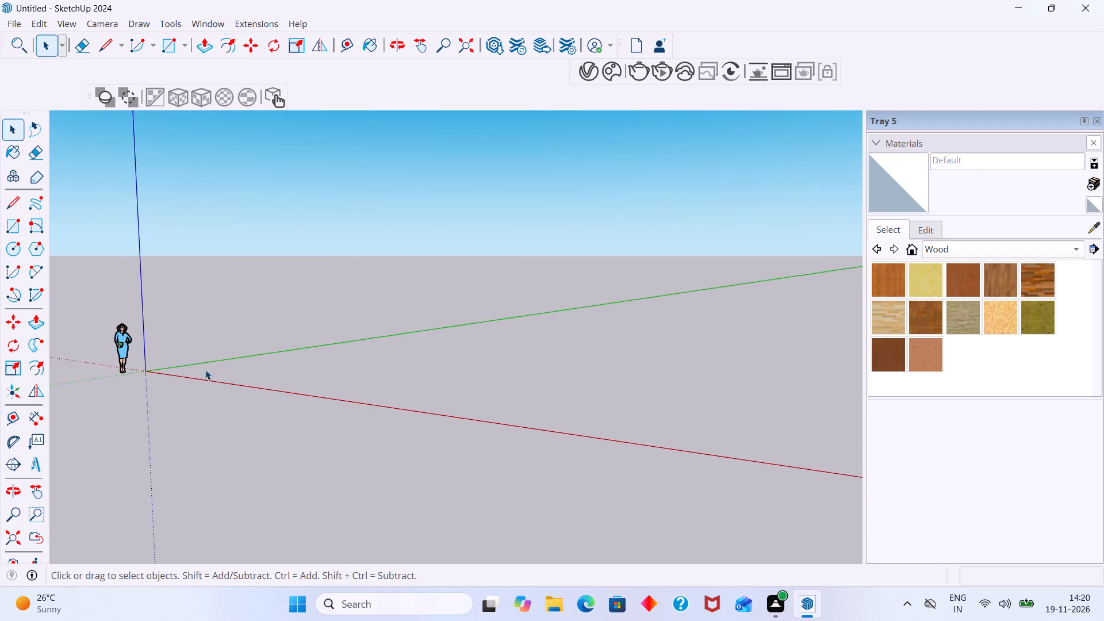
pyautogui.moveTo(206, 367); pyautogui.dragTo(463, 386, button='middle')
pyautogui.scroll(-2, 229, 440)
pyautogui.scroll(12, 136, 443)
pyautogui.click(200, 351)
pyautogui.click(173, 357)
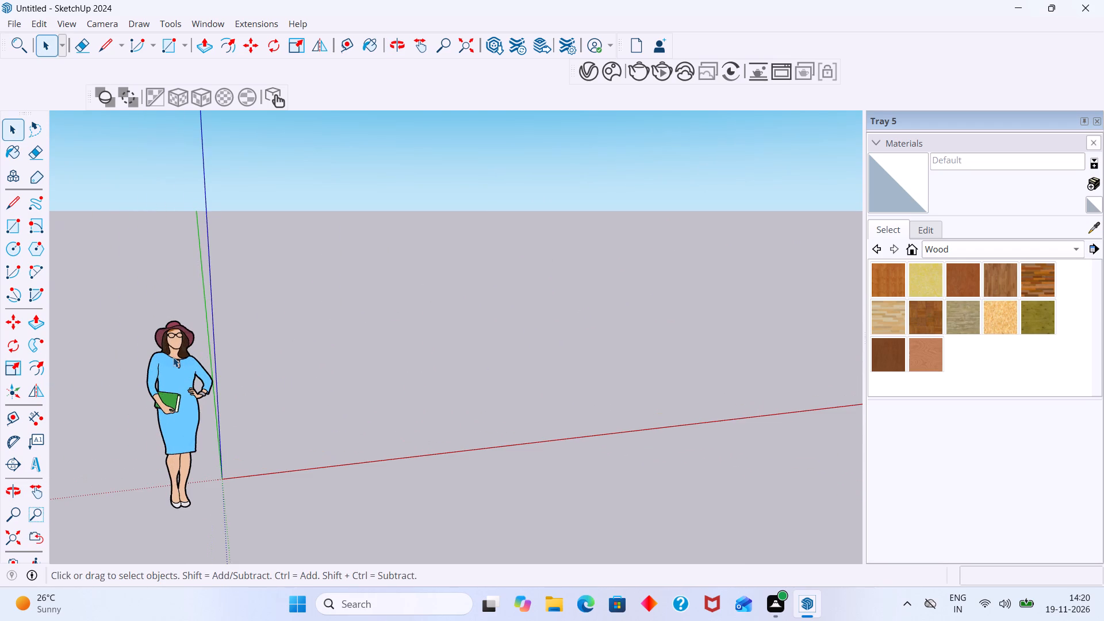
pyautogui.press('Delete')
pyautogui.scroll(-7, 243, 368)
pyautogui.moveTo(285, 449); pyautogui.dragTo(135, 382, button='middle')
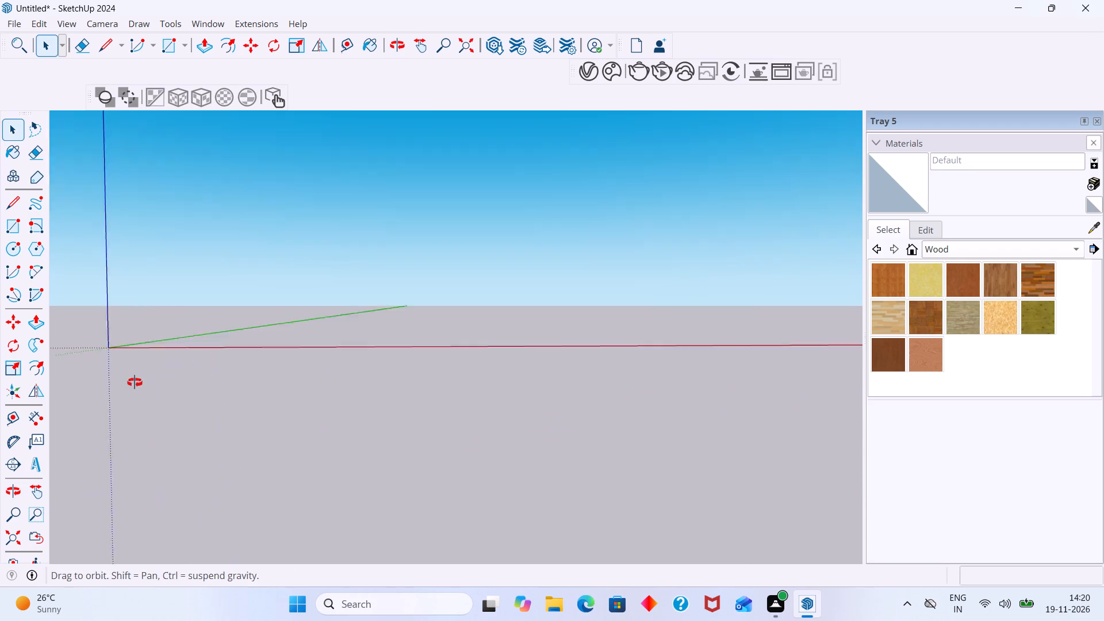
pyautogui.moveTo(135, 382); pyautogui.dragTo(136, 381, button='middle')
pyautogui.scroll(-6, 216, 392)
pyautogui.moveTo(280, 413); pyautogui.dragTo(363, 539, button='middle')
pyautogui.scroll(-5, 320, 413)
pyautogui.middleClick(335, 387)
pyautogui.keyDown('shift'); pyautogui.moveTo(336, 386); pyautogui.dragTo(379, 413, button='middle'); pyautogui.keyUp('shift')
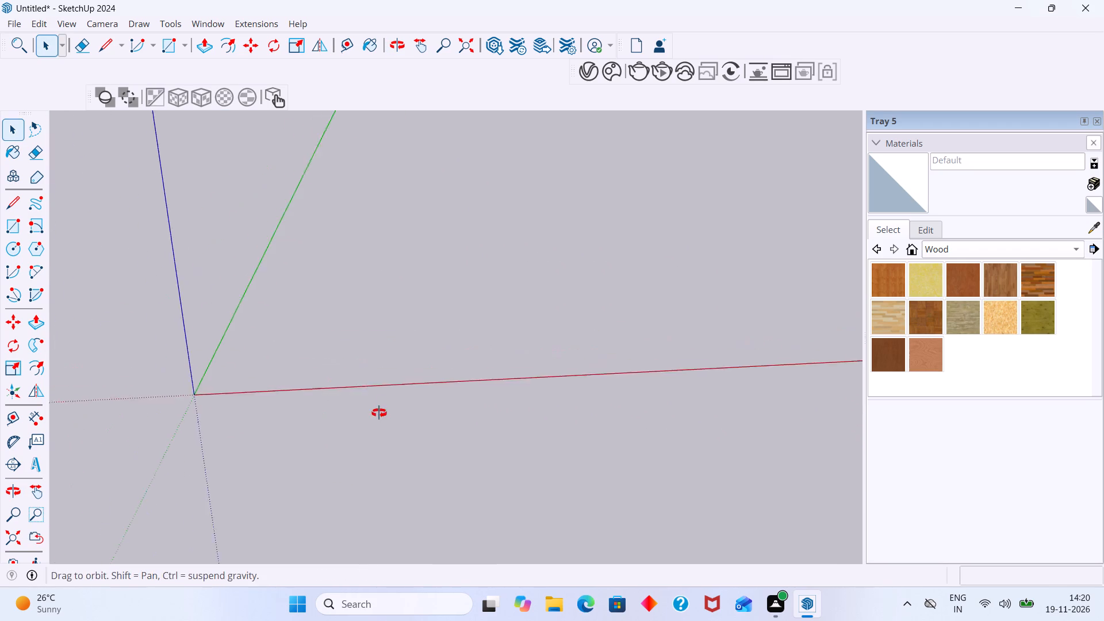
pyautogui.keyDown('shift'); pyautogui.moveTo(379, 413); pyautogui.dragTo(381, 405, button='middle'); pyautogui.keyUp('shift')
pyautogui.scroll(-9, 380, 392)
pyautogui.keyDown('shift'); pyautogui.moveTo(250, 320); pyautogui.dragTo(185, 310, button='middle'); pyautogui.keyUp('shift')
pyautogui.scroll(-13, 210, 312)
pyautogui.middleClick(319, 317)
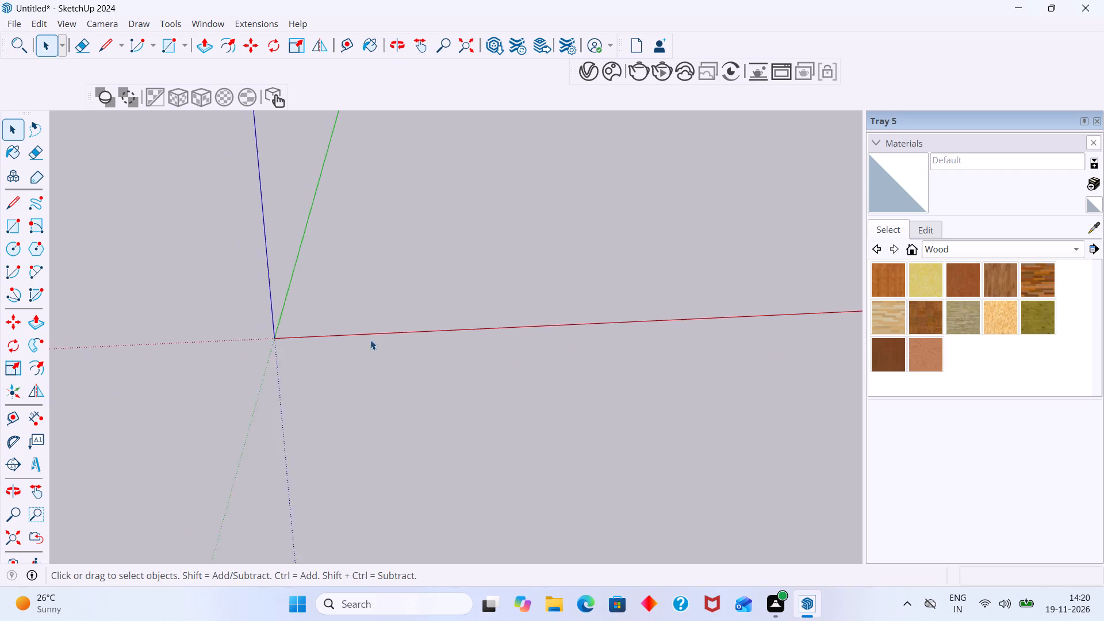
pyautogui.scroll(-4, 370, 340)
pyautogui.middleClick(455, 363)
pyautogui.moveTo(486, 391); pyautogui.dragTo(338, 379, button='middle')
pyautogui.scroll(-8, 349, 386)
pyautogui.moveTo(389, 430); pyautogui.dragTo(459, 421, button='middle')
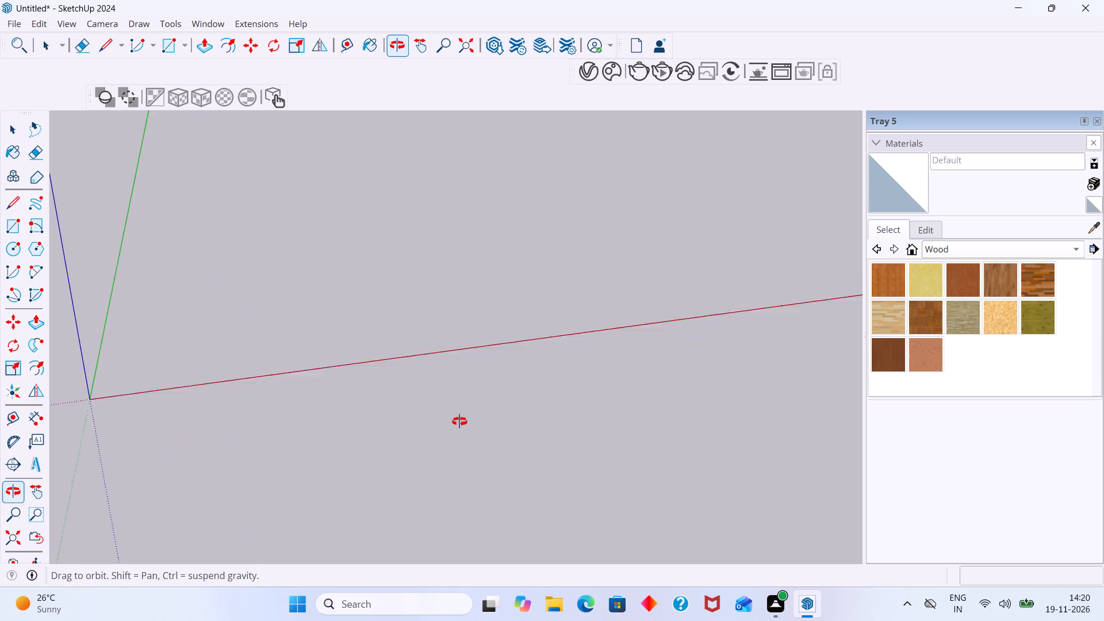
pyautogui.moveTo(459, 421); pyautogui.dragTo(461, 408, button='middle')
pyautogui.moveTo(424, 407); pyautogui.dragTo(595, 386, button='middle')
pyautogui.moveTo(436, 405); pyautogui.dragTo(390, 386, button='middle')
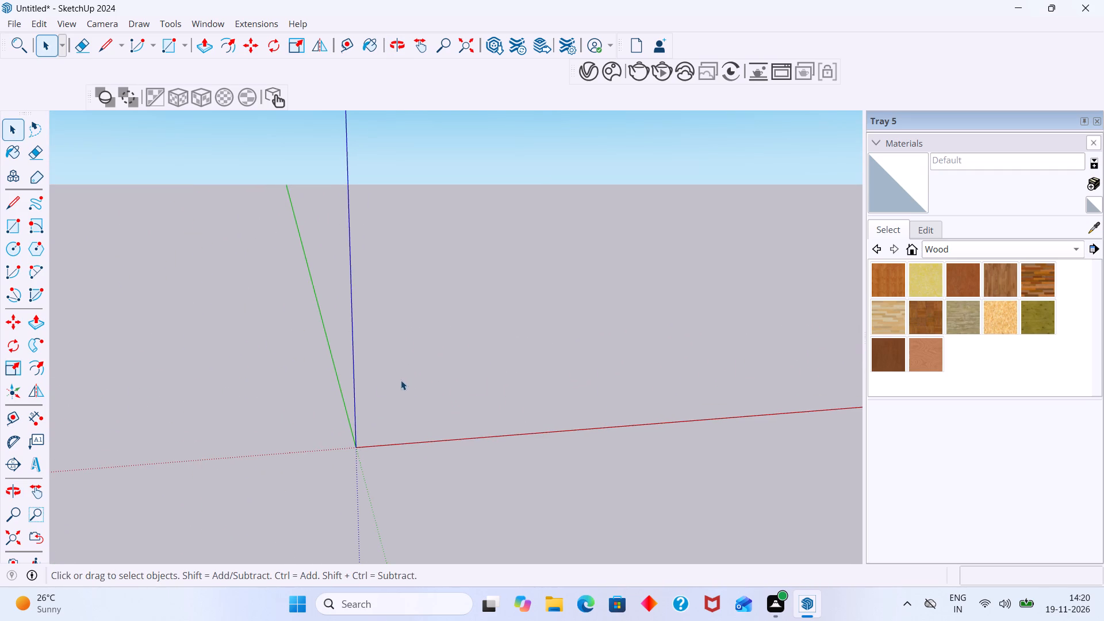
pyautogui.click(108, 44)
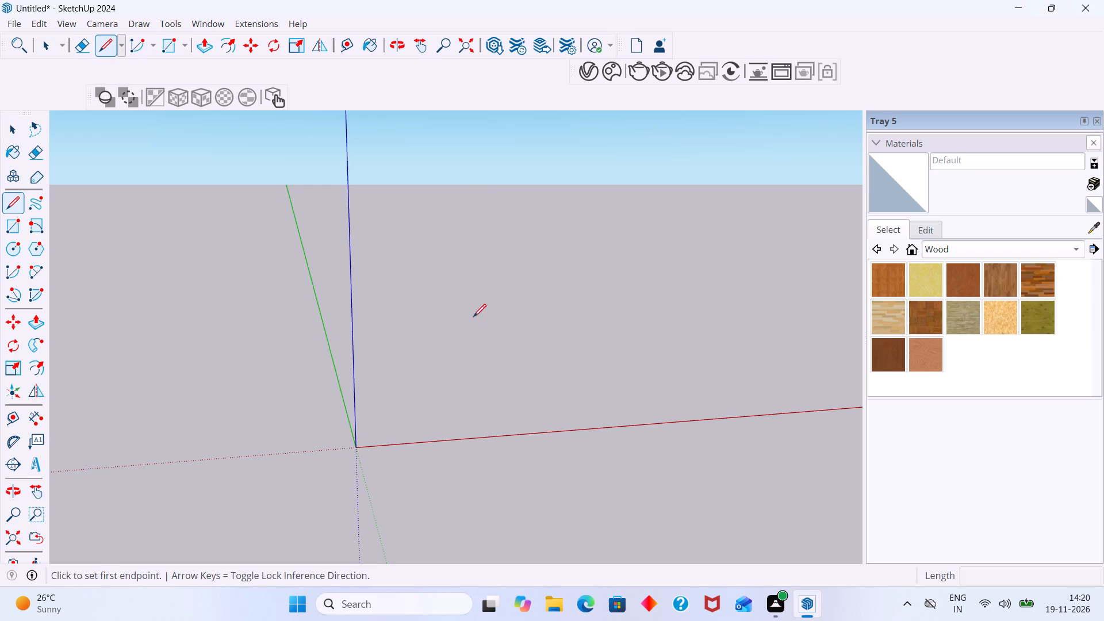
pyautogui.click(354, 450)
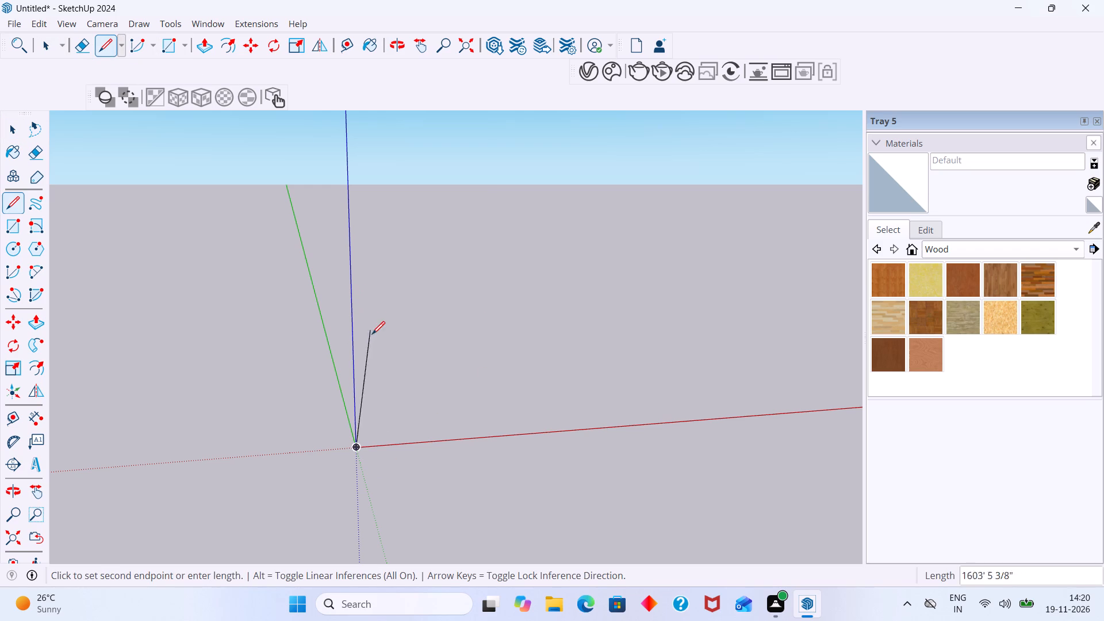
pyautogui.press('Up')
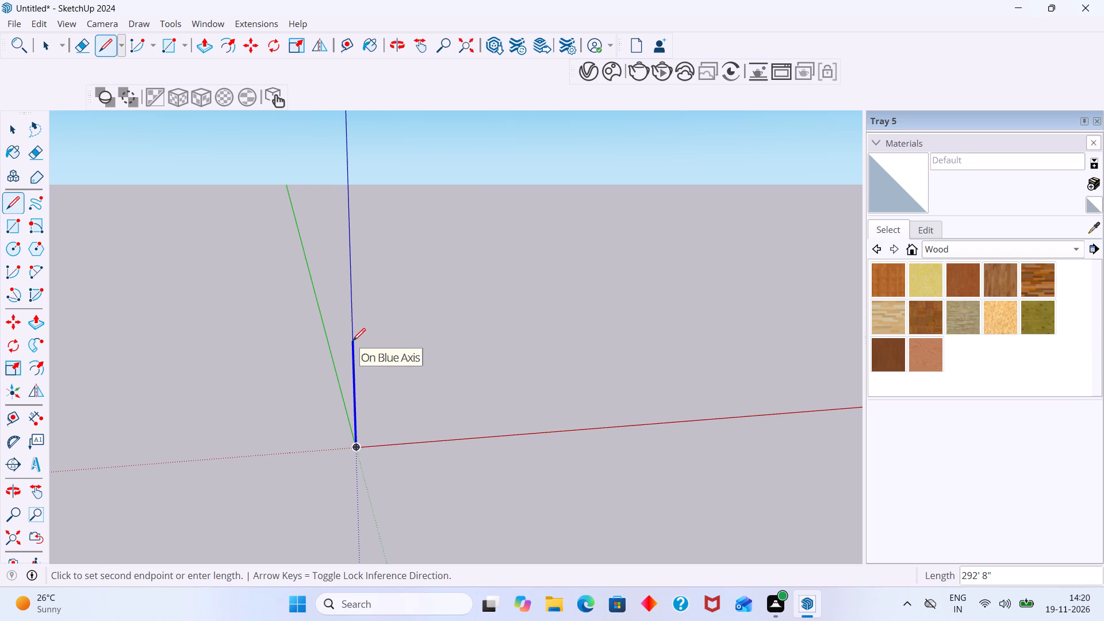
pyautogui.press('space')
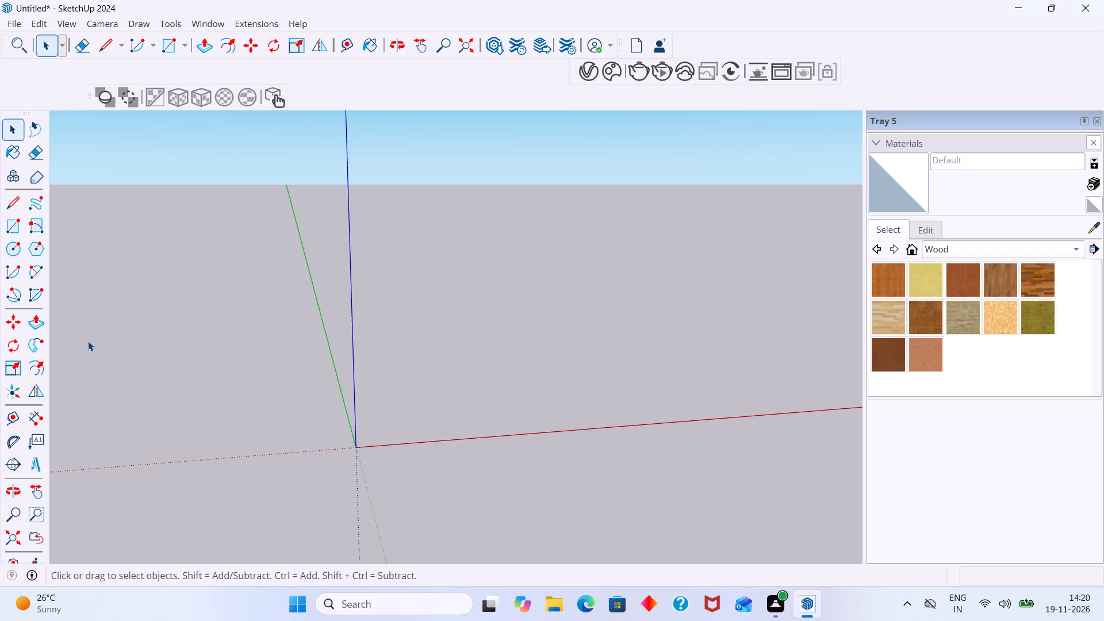
# Draw a vertical 360 by 240 inch rectangle near the origin, locked perpendicular to the green axis.
pyautogui.press('r')
pyautogui.press('Up')
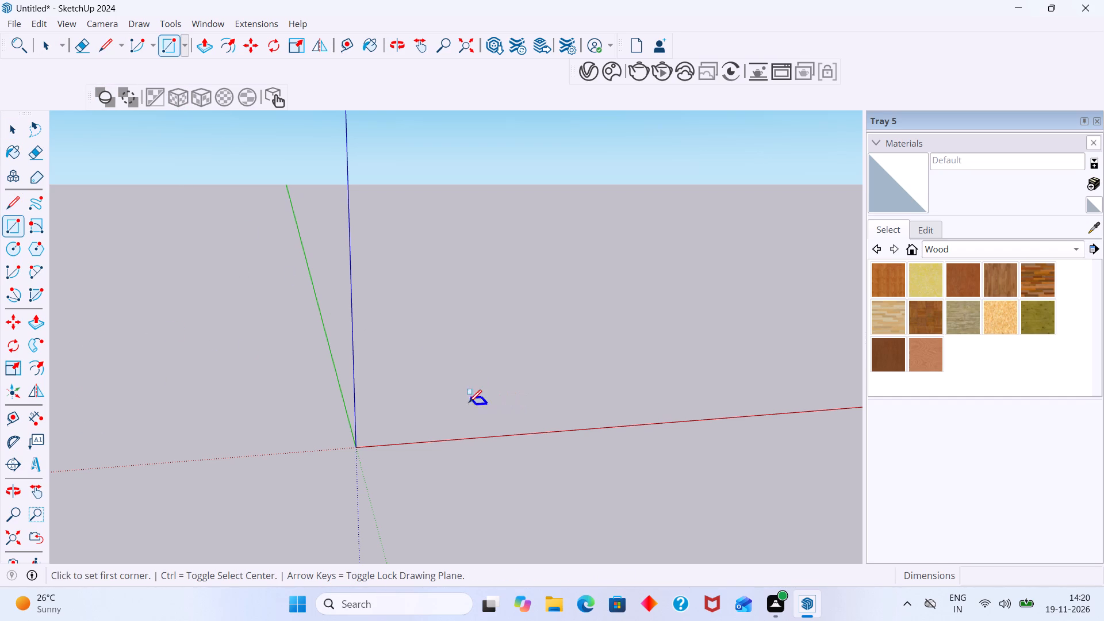
pyautogui.click(439, 413)
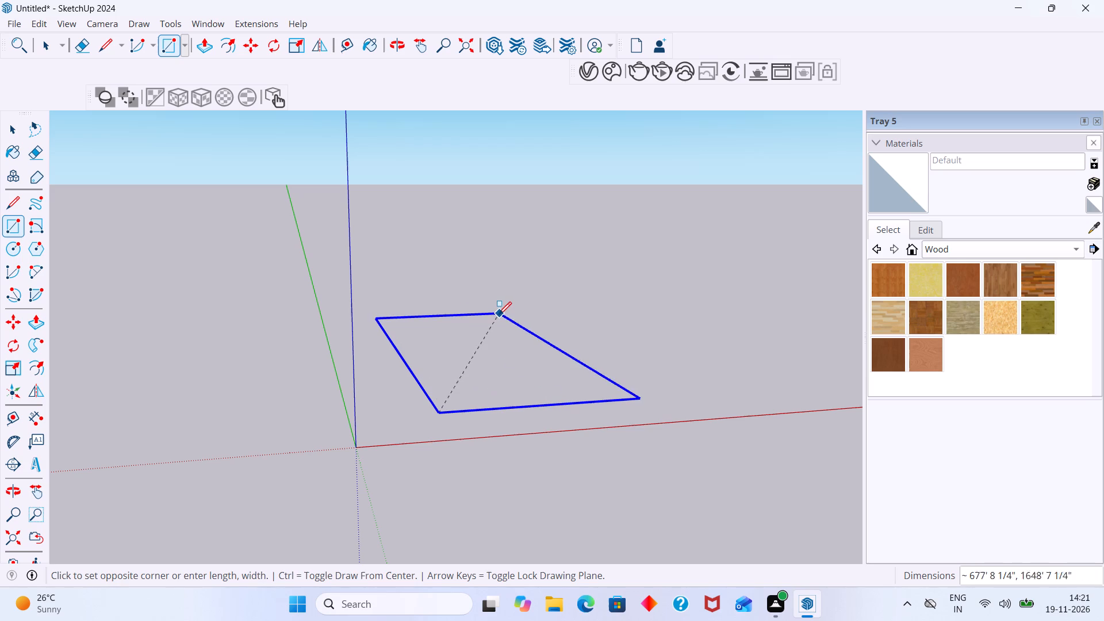
pyautogui.press('Left')
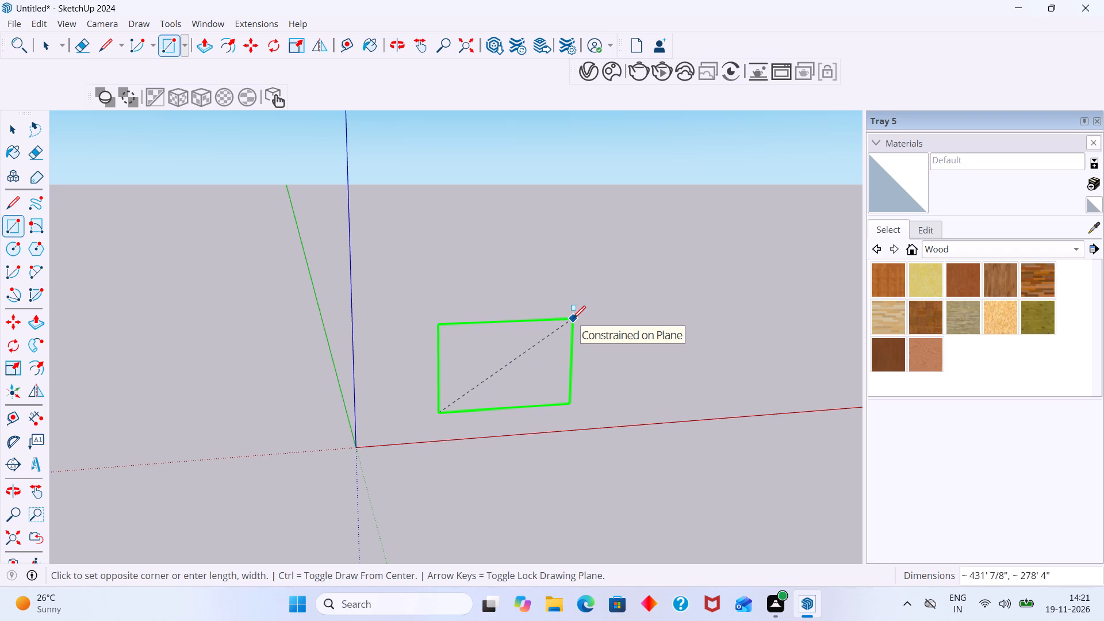
pyautogui.write('360')
pyautogui.press(',')
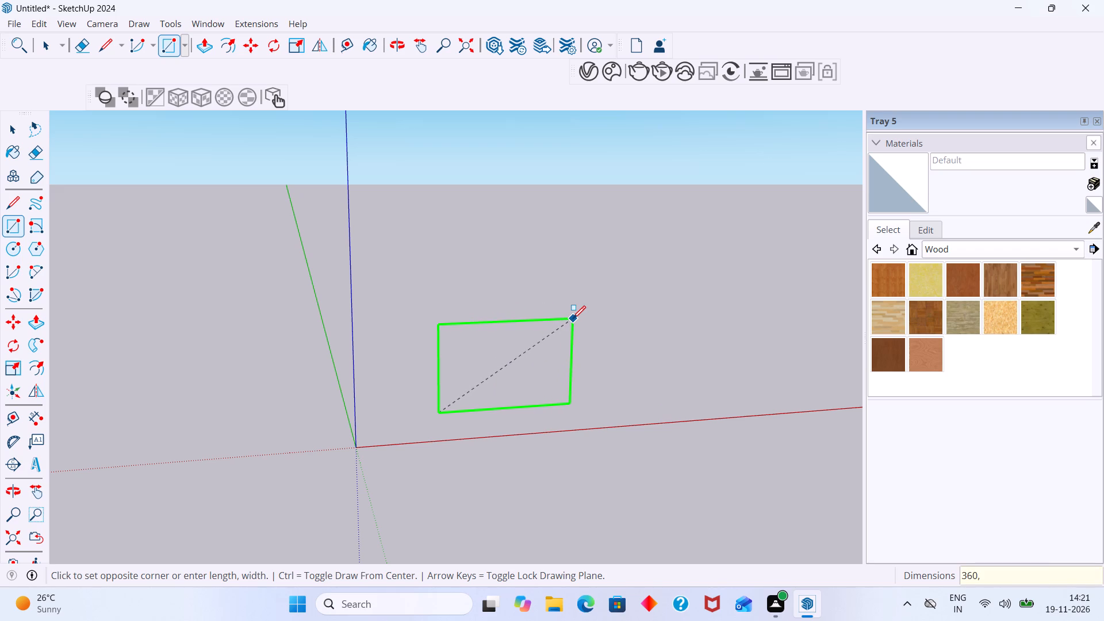
pyautogui.write('240')
pyautogui.press('Return')
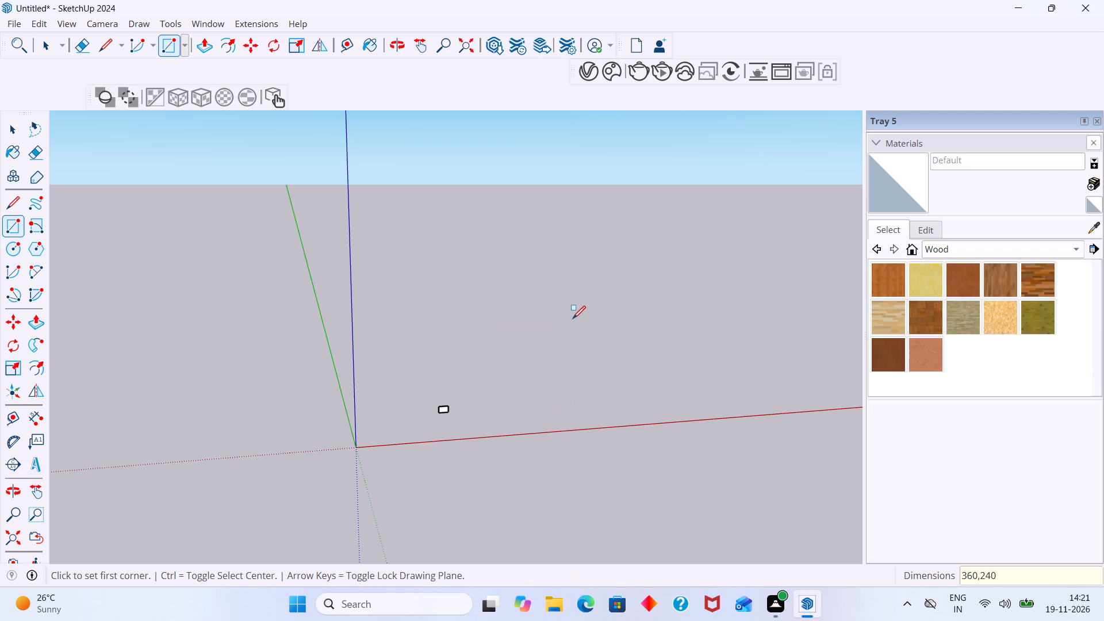
pyautogui.press('space')
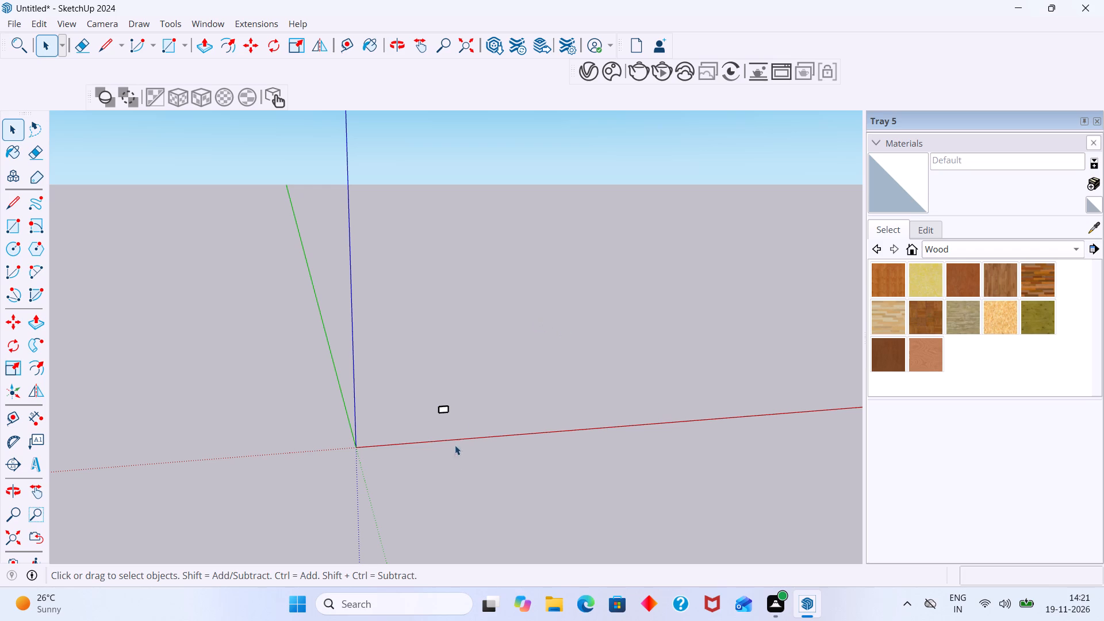
# Push/Pull the vertical rectangle's face to a wall thickness of 4.5".
pyautogui.scroll(19, 447, 411)
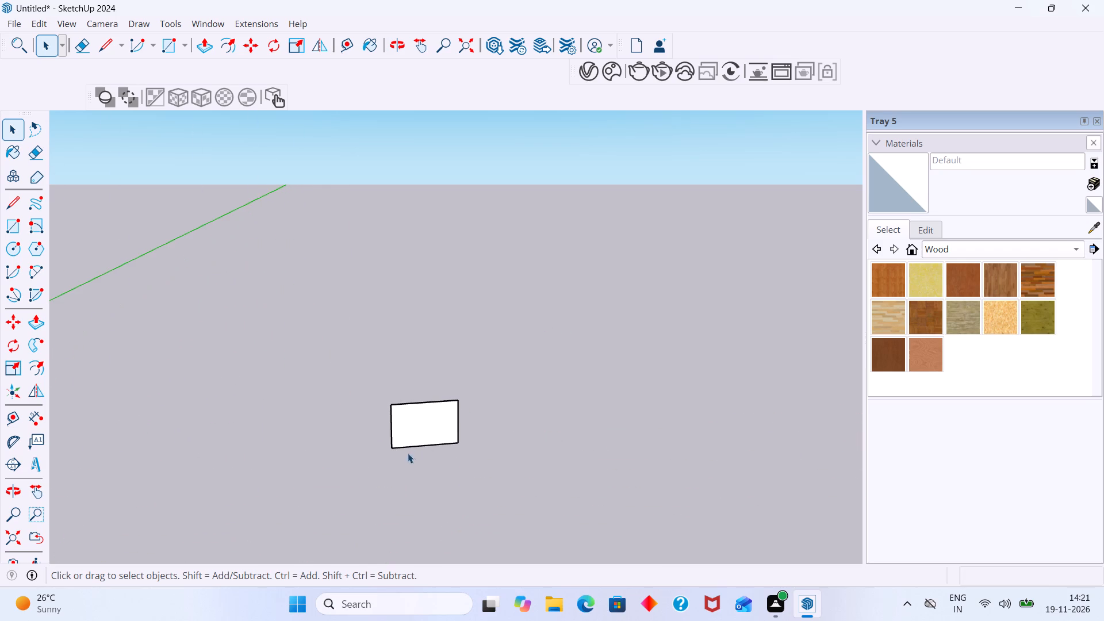
pyautogui.moveTo(374, 487); pyautogui.dragTo(357, 466, button='middle')
pyautogui.scroll(11, 448, 428)
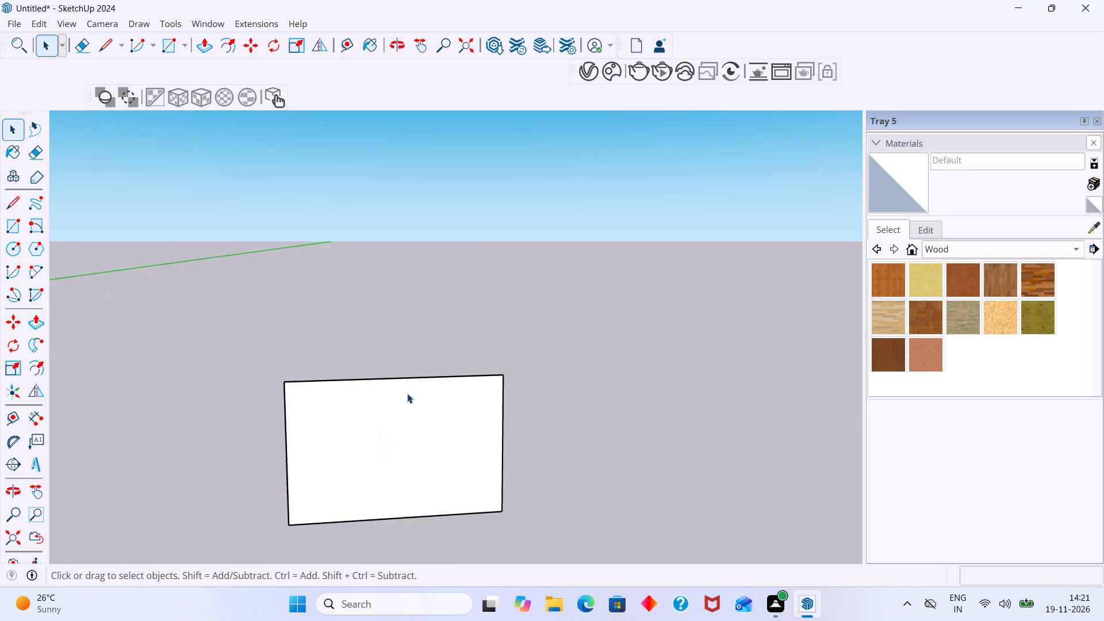
pyautogui.scroll(2, 407, 393)
pyautogui.doubleClick(398, 415)
pyautogui.doubleClick(388, 430)
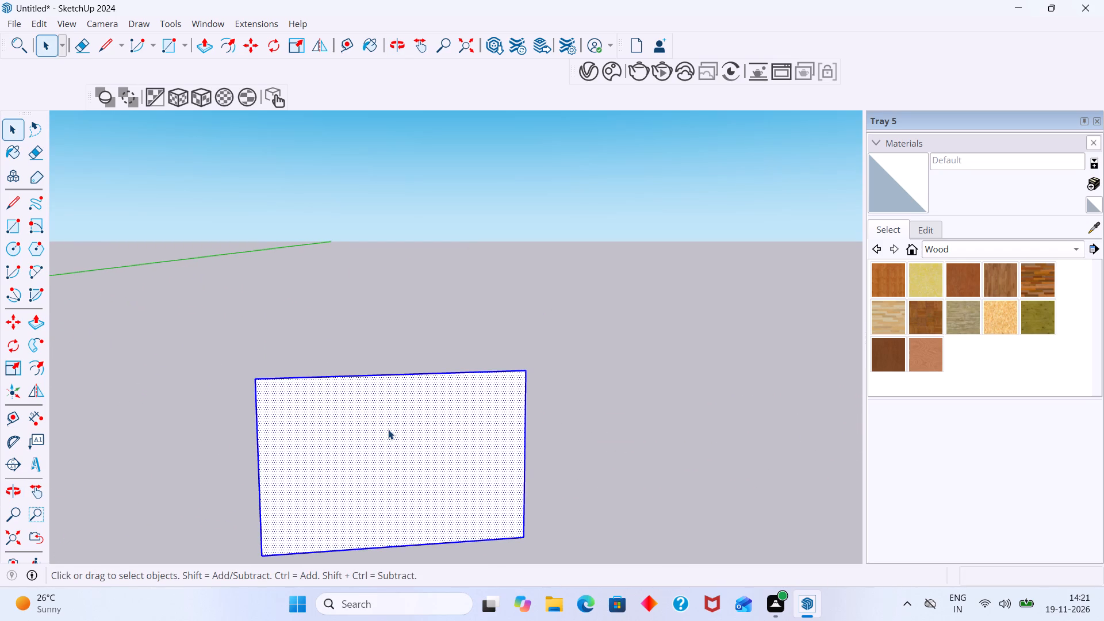
pyautogui.press('p')
pyautogui.click(388, 430)
pyautogui.moveTo(384, 416); pyautogui.dragTo(287, 414, button='middle')
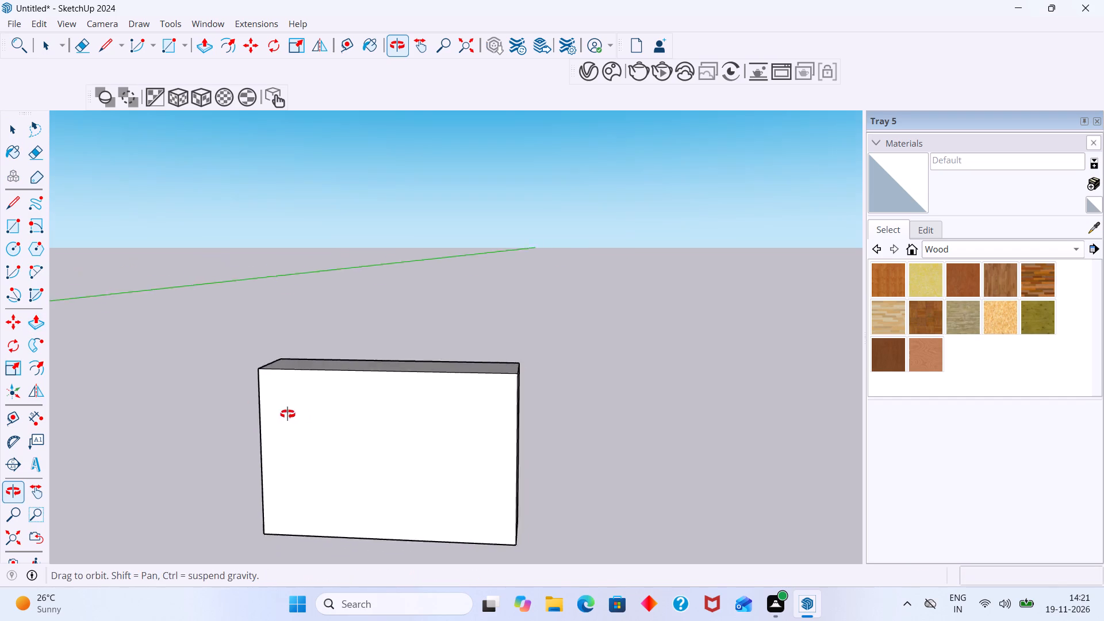
pyautogui.moveTo(287, 414); pyautogui.dragTo(132, 412, button='middle')
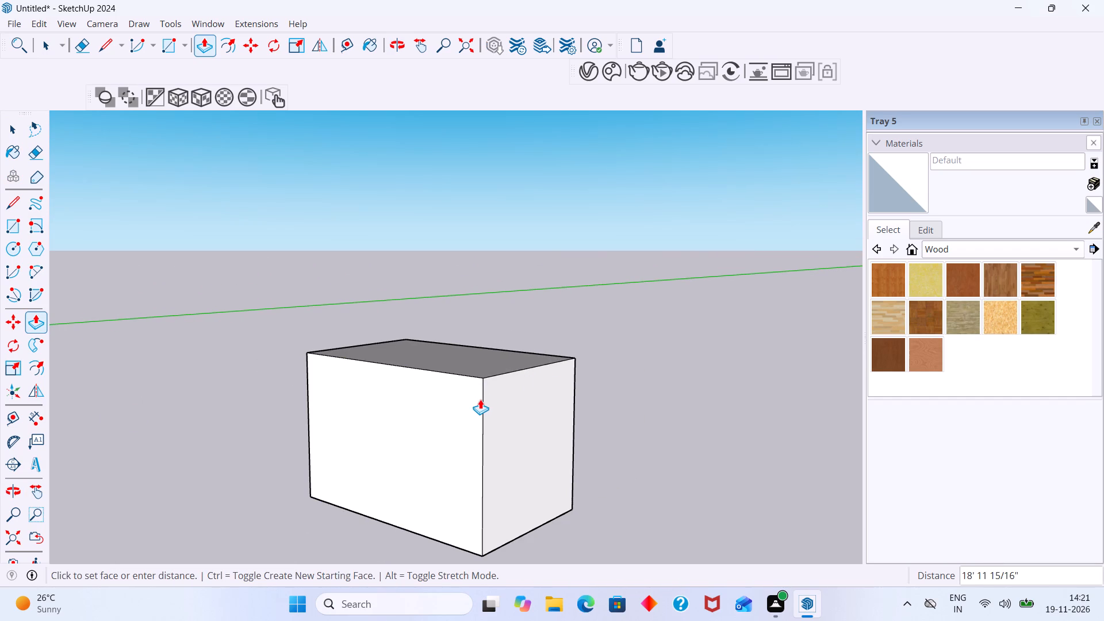
pyautogui.write('4.5"')
pyautogui.press('Return')
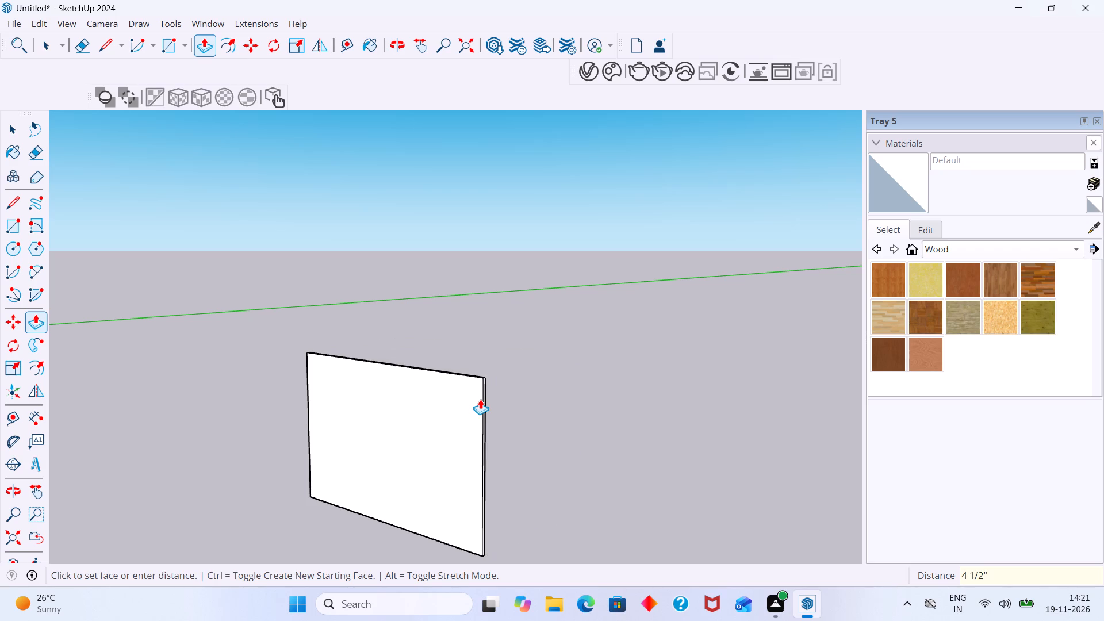
pyautogui.press('space')
# Select all the wall's faces and edges and make them a group.
pyautogui.moveTo(476, 400); pyautogui.dragTo(476, 435, button='middle')
pyautogui.scroll(8, 466, 414)
pyautogui.doubleClick(477, 386)
pyautogui.tripleClick(481, 386)
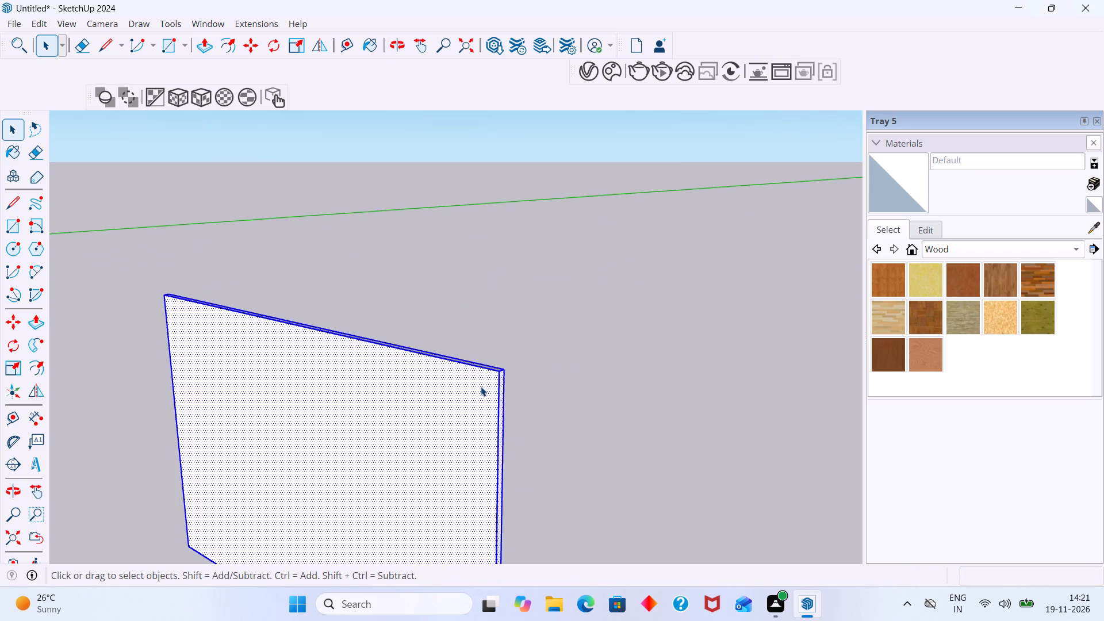
pyautogui.click(481, 386)
pyautogui.scroll(-13, 497, 380)
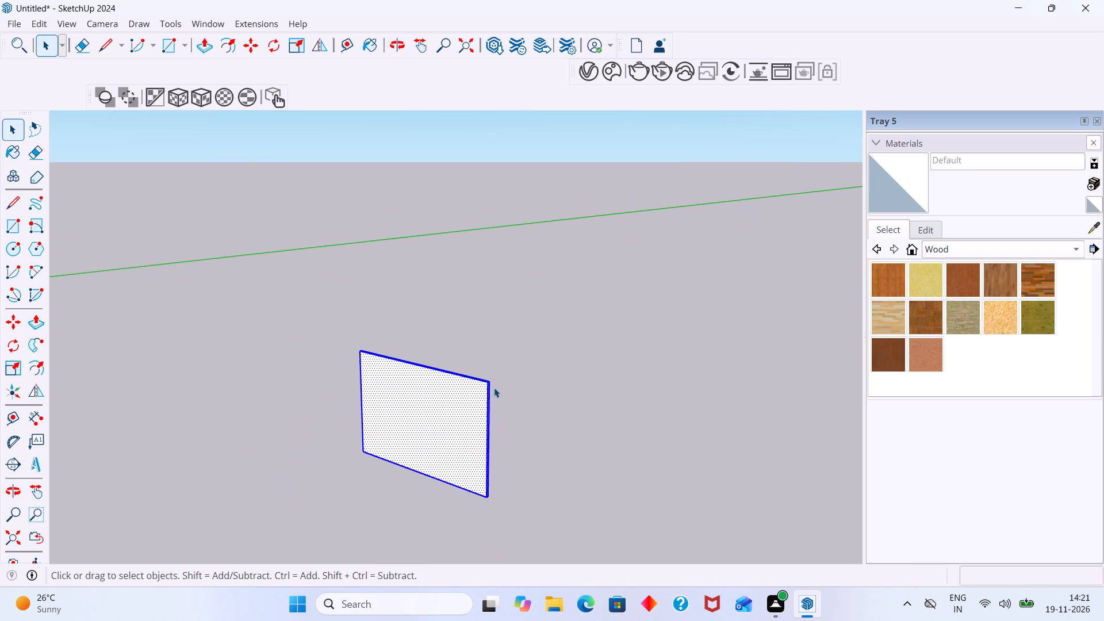
pyautogui.rightClick(476, 392)
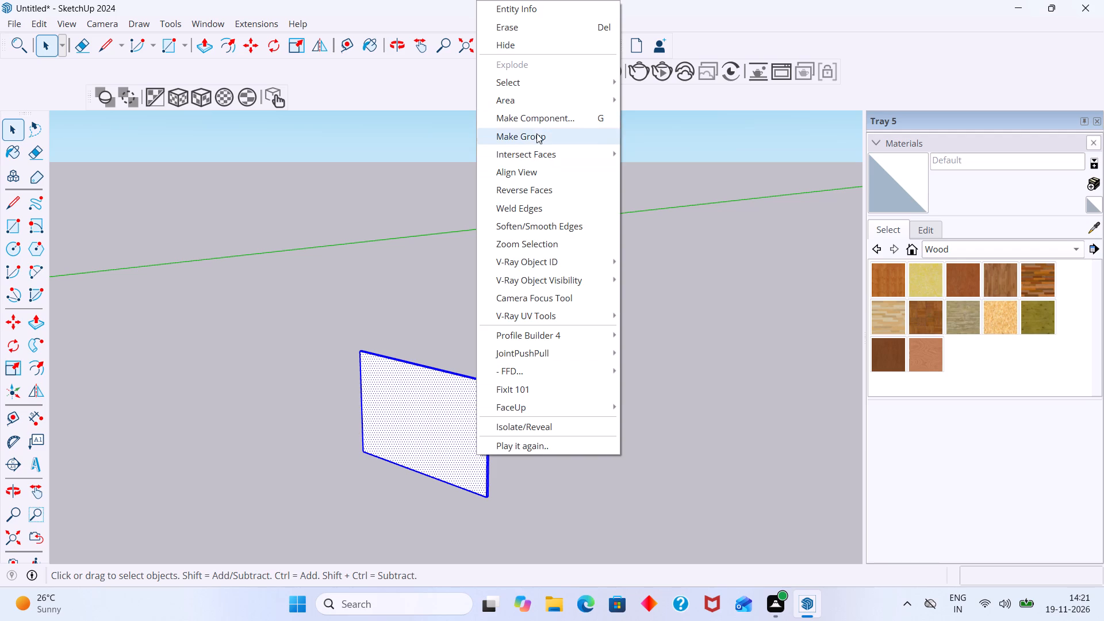
pyautogui.click(536, 133)
pyautogui.click(503, 367)
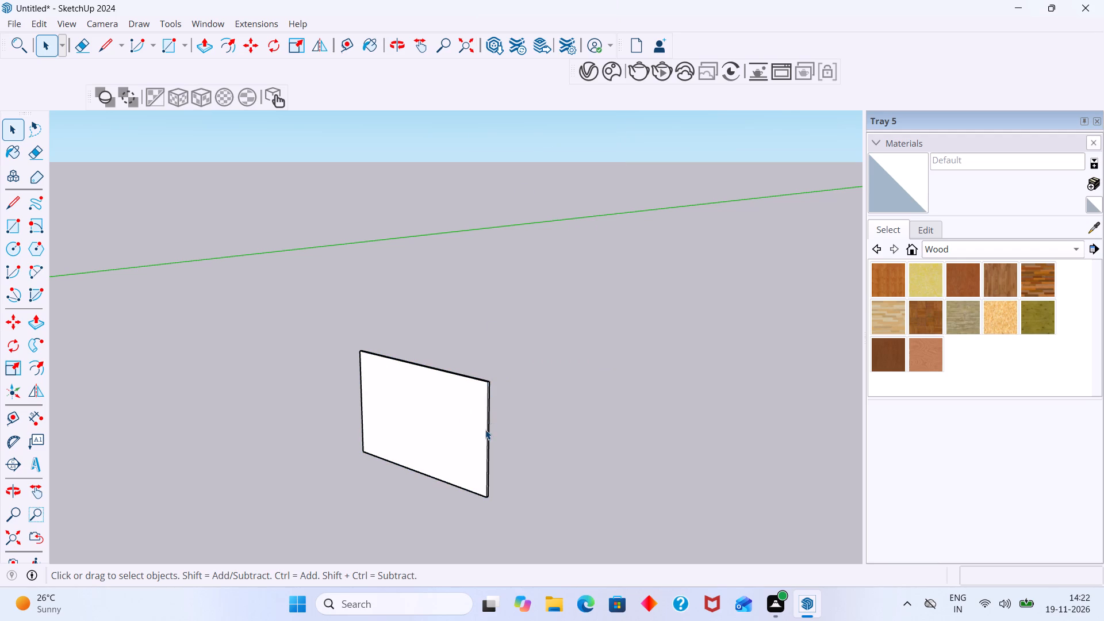
# Examine the grouped wall from its front, back and end.
pyautogui.moveTo(541, 440); pyautogui.dragTo(644, 443, button='middle')
pyautogui.scroll(5, 447, 407)
pyautogui.click(450, 395)
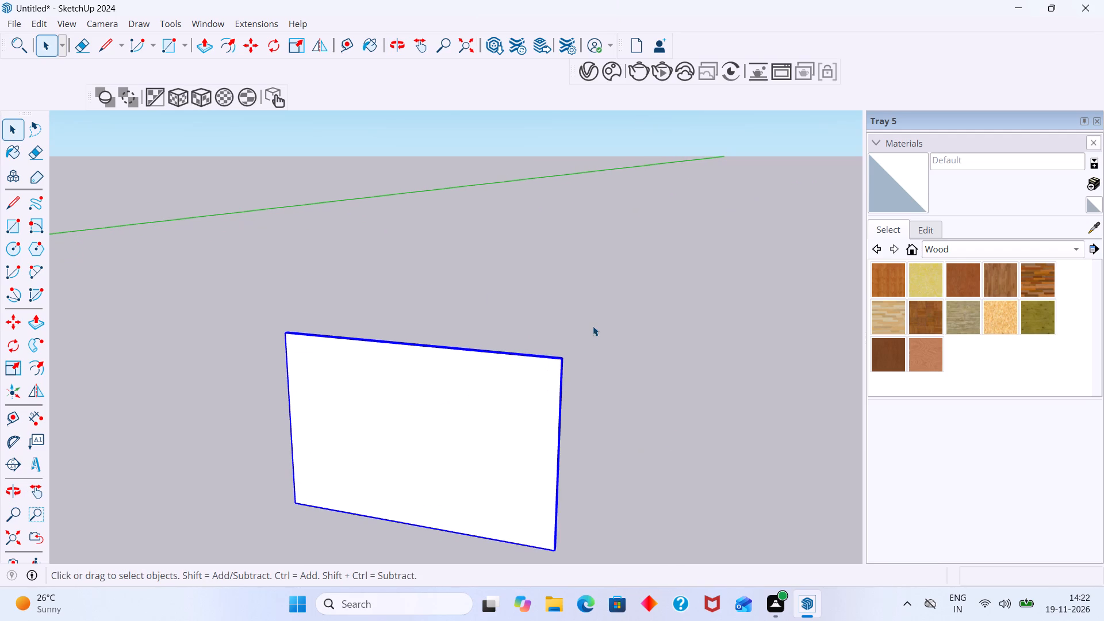
pyautogui.click(595, 324)
pyautogui.scroll(-6, 572, 394)
pyautogui.moveTo(545, 422); pyautogui.dragTo(871, 430, button='middle')
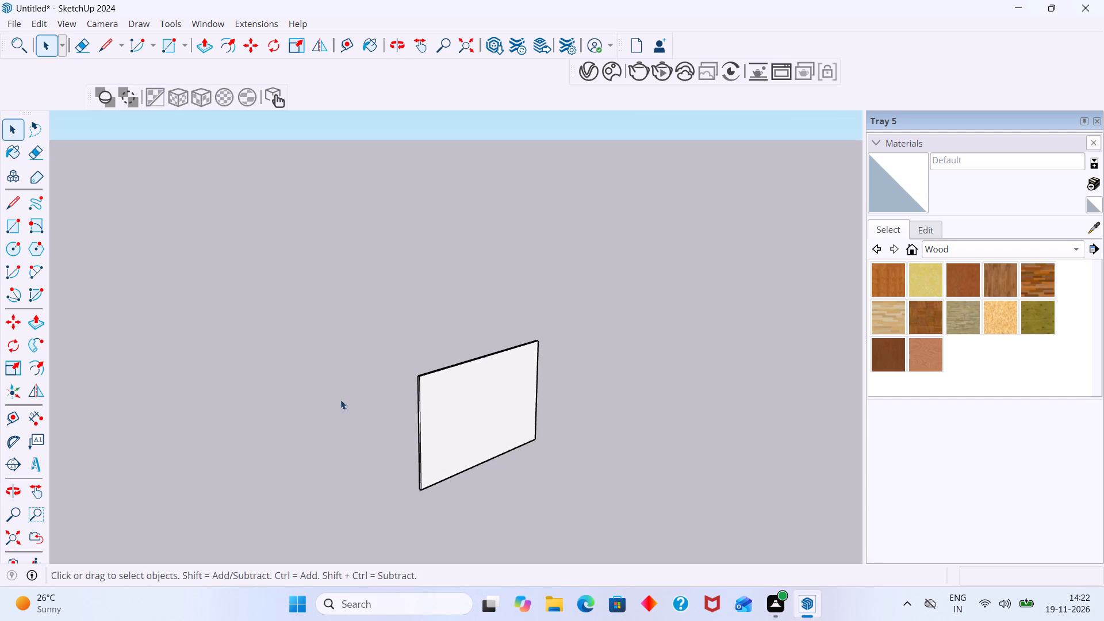
pyautogui.moveTo(388, 401); pyautogui.dragTo(496, 409, button='middle')
pyautogui.scroll(20, 467, 402)
pyautogui.scroll(3, 467, 402)
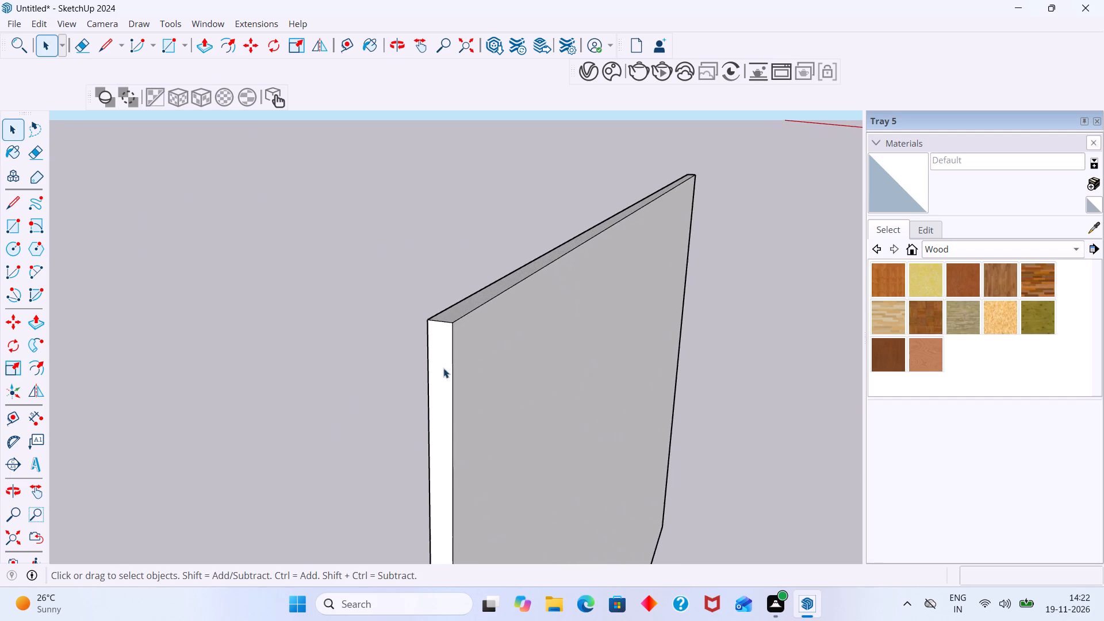
pyautogui.scroll(-20, 443, 382)
pyautogui.scroll(-14, 443, 382)
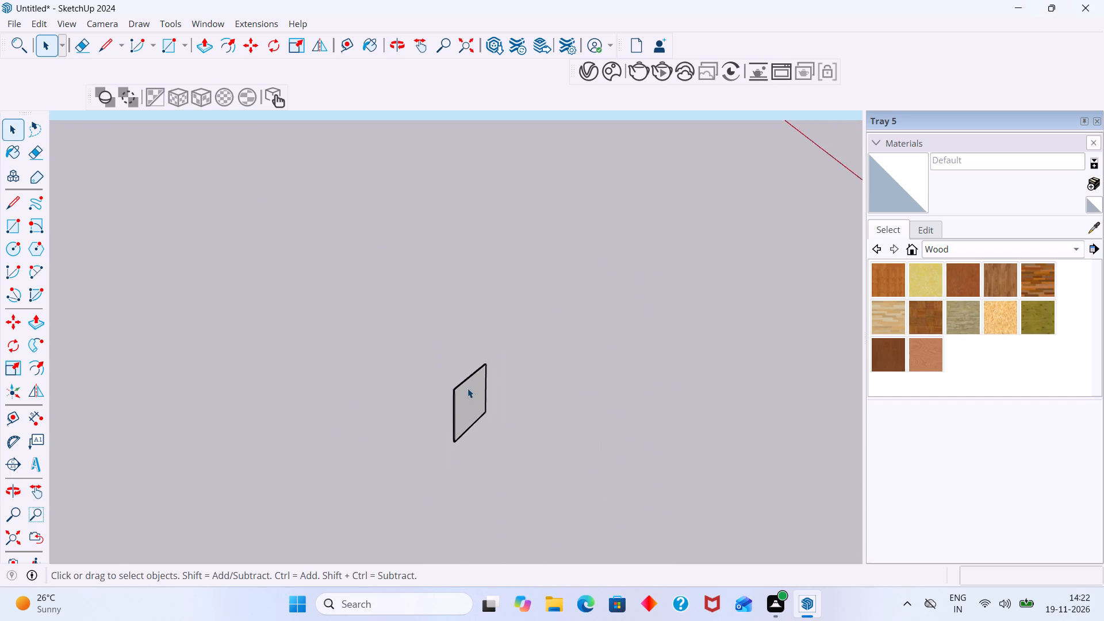
pyautogui.scroll(-1, 467, 388)
pyautogui.moveTo(425, 390); pyautogui.dragTo(329, 374, button='middle')
# Import the kitchen drawing "WhatsApp Image 2026-11-16 at 4.04.53 PM" from Downloads and place it flat near the wall.
pyautogui.click(14, 26)
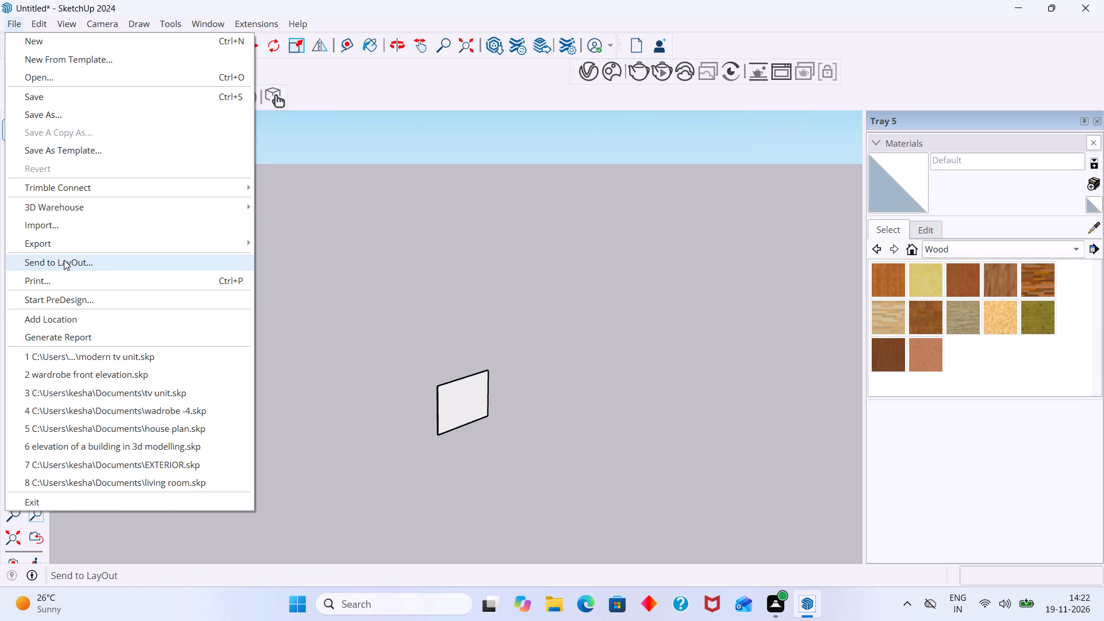
pyautogui.click(48, 225)
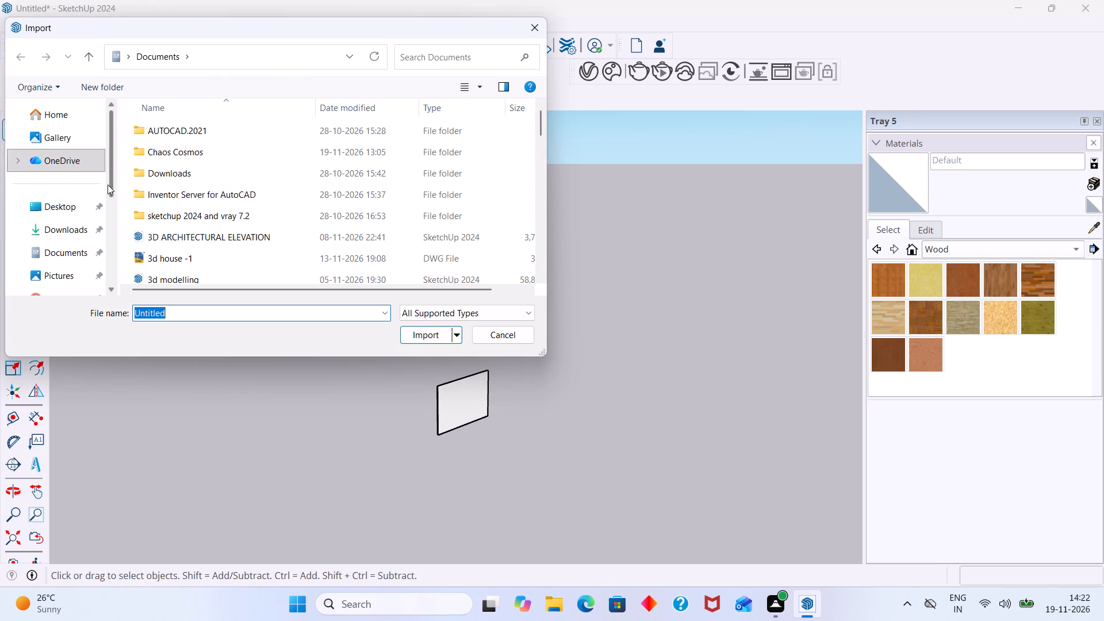
pyautogui.click(68, 229)
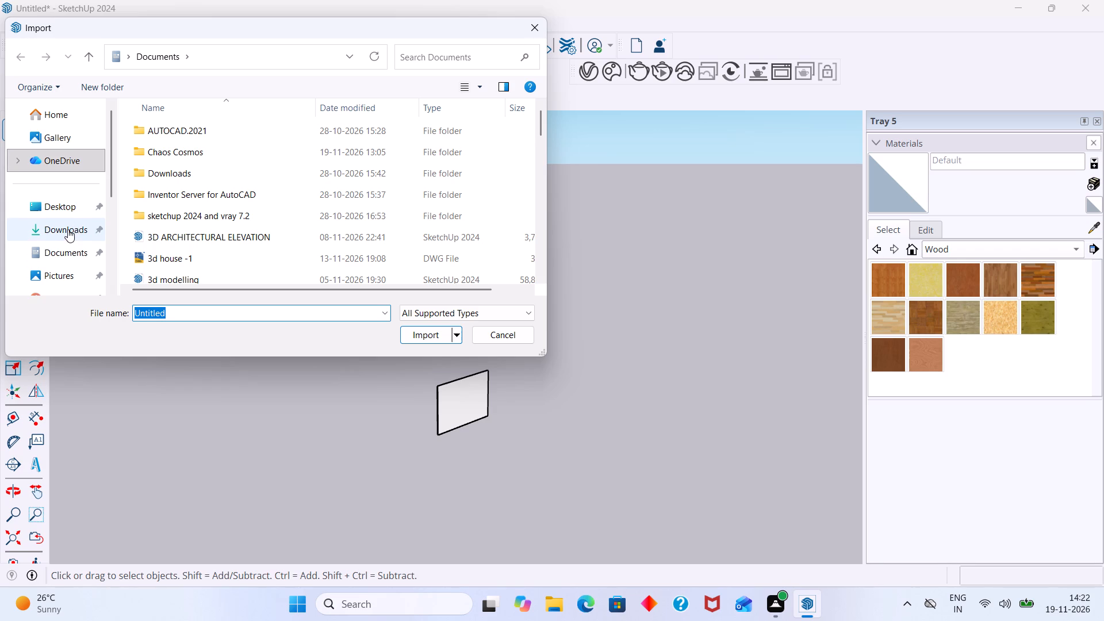
pyautogui.moveTo(188, 151); pyautogui.dragTo(486, 319)
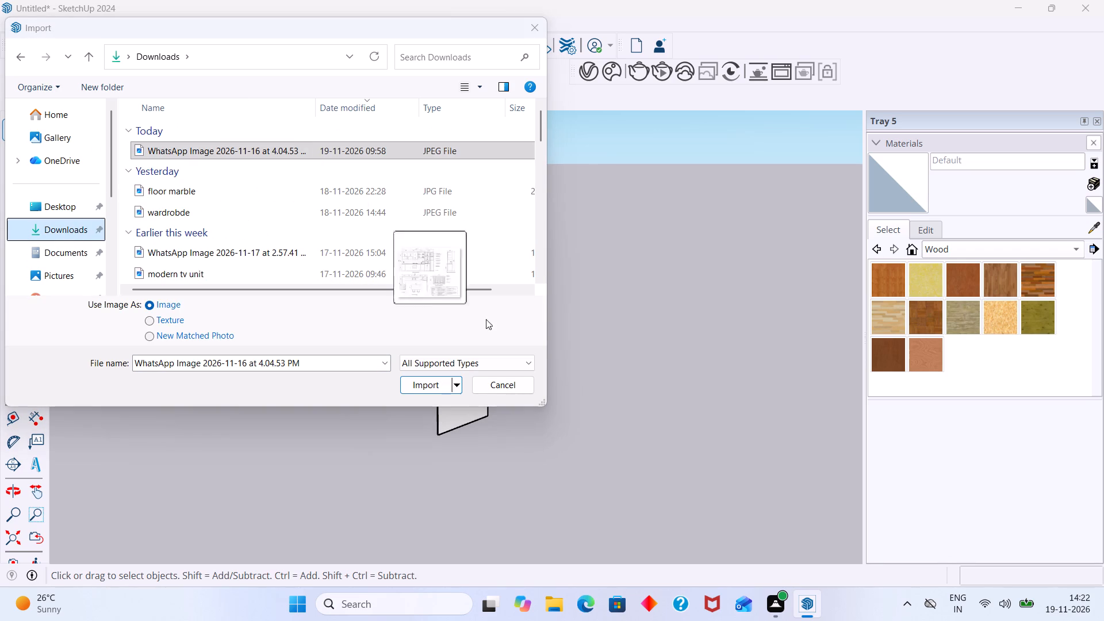
pyautogui.moveTo(486, 319); pyautogui.dragTo(795, 454)
pyautogui.click(538, 27)
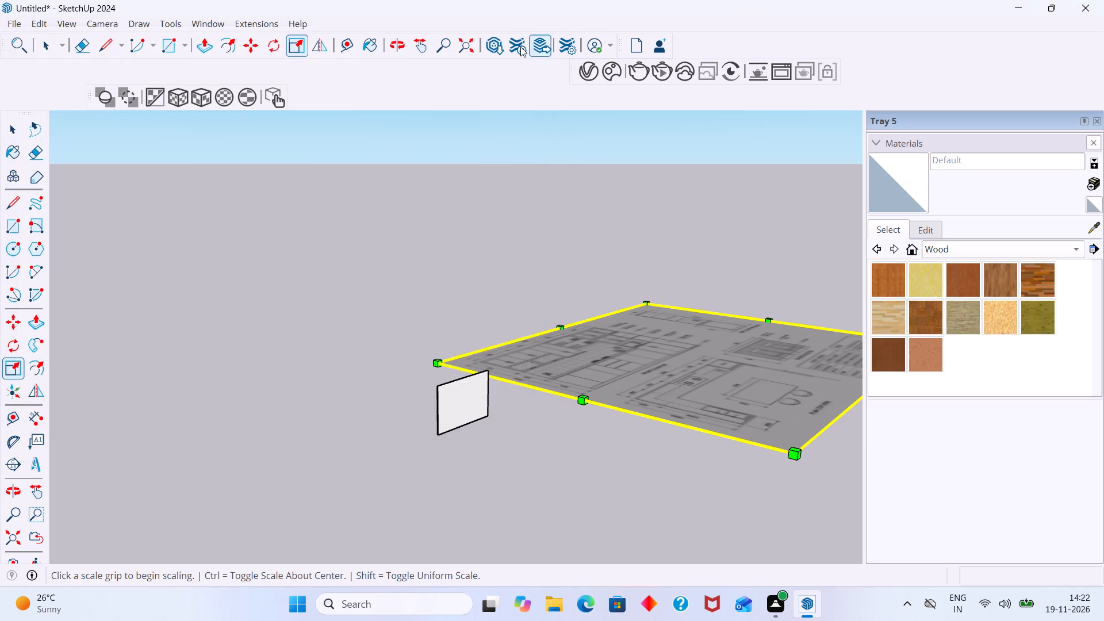
pyautogui.scroll(-6, 477, 290)
pyautogui.press('space')
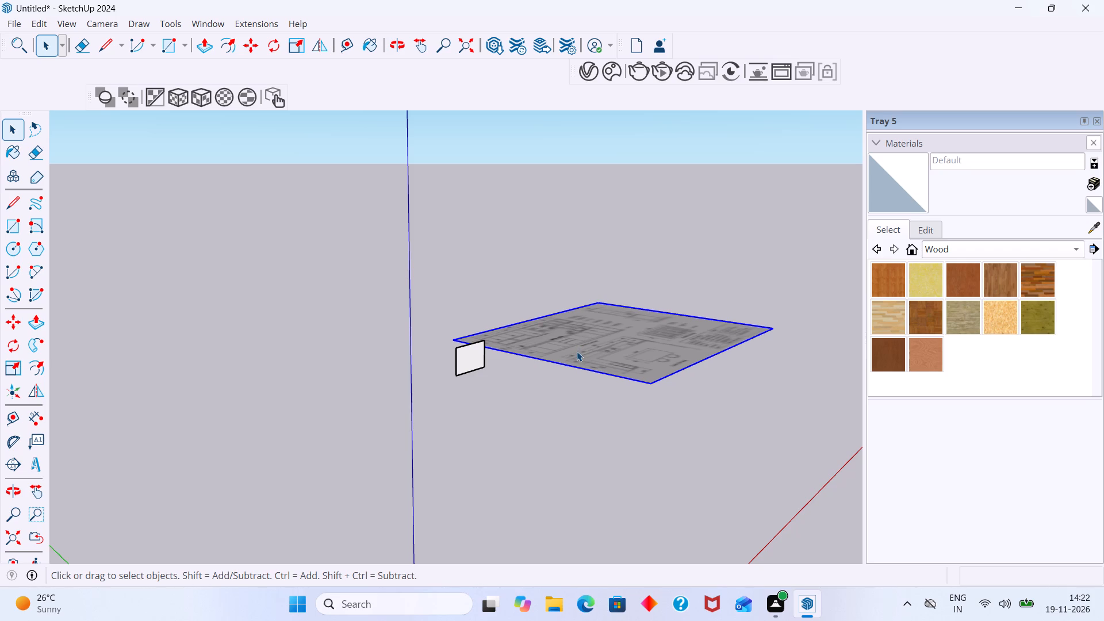
# Rotate the kitchen drawing image 90 degrees about the red axis from its near corner so it stands upright.
pyautogui.press('q')
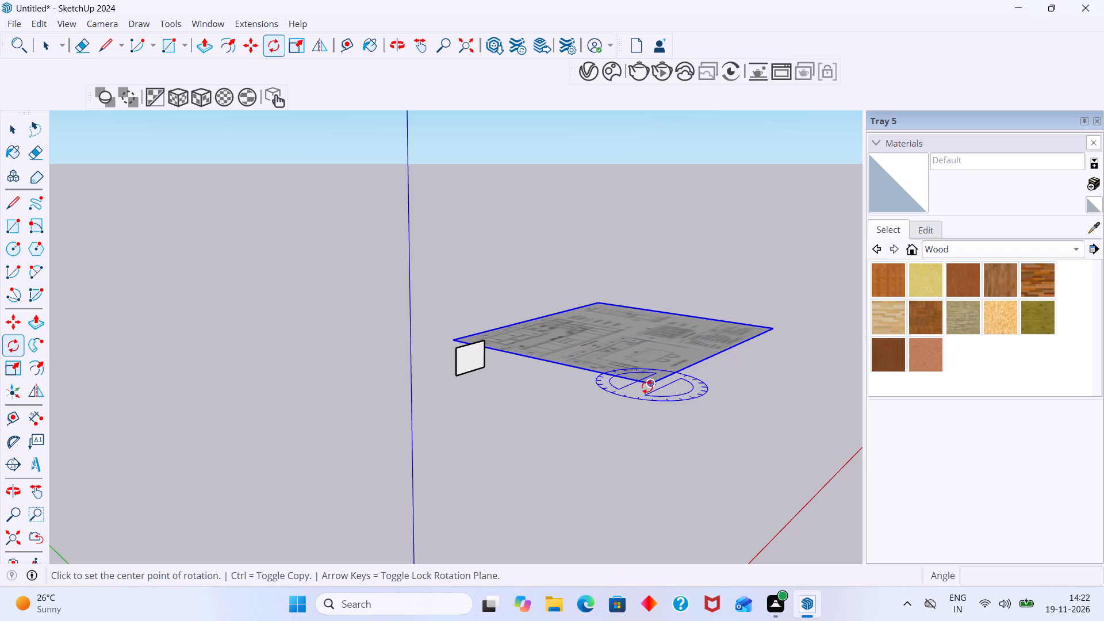
pyautogui.scroll(3, 647, 387)
pyautogui.moveTo(650, 393); pyautogui.dragTo(593, 428, button='middle')
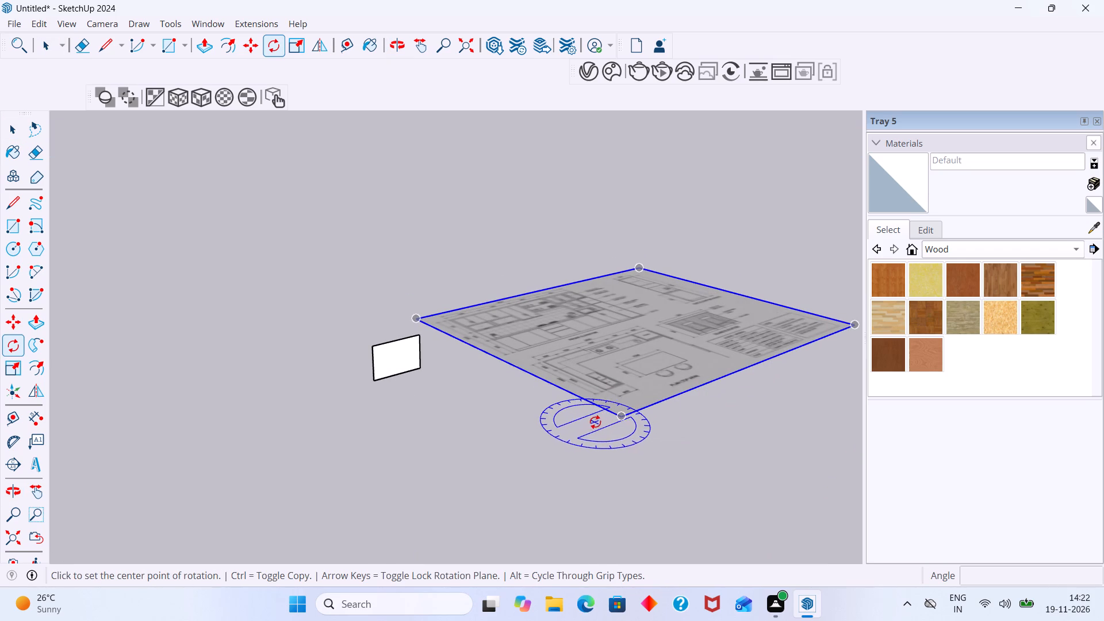
pyautogui.press('Right')
pyautogui.scroll(4, 612, 416)
pyautogui.click(625, 417)
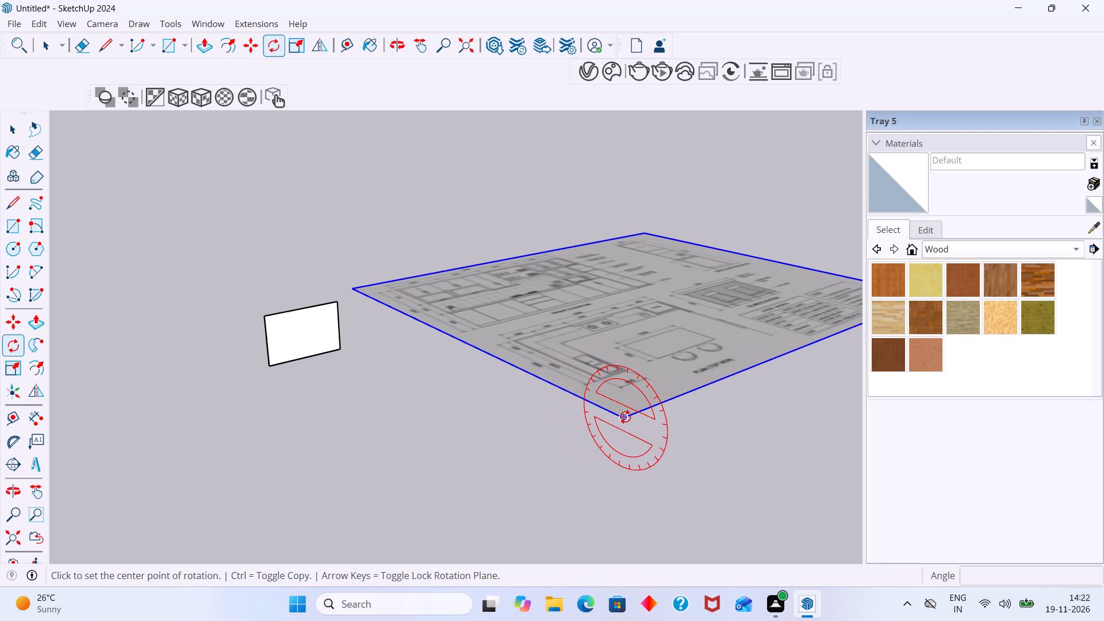
pyautogui.click(354, 284)
pyautogui.scroll(-2, 531, 244)
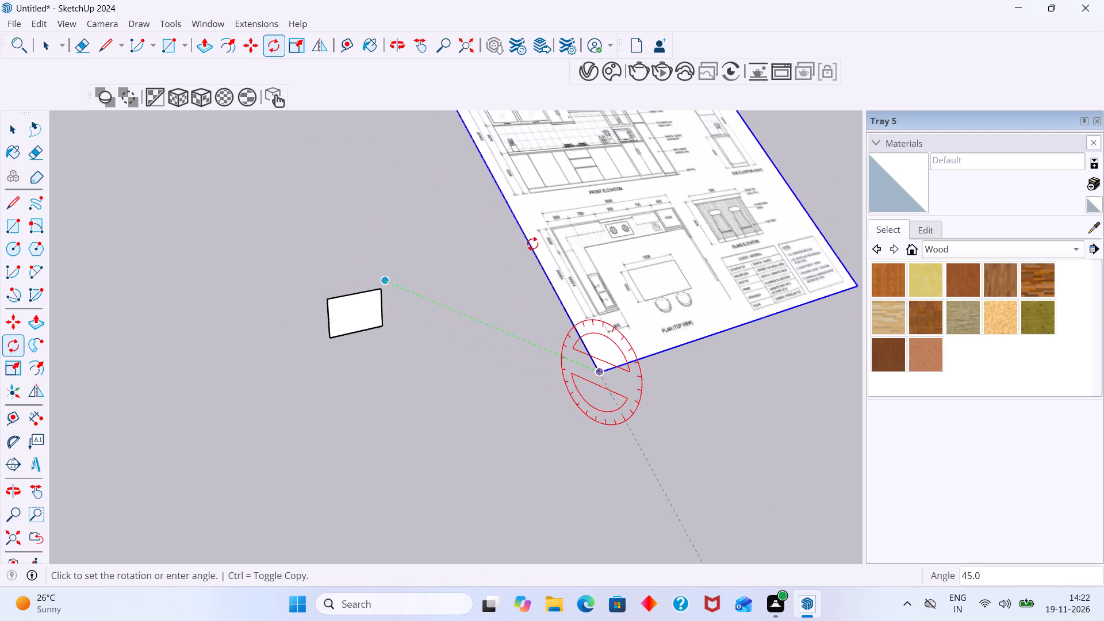
pyautogui.scroll(-10, 532, 244)
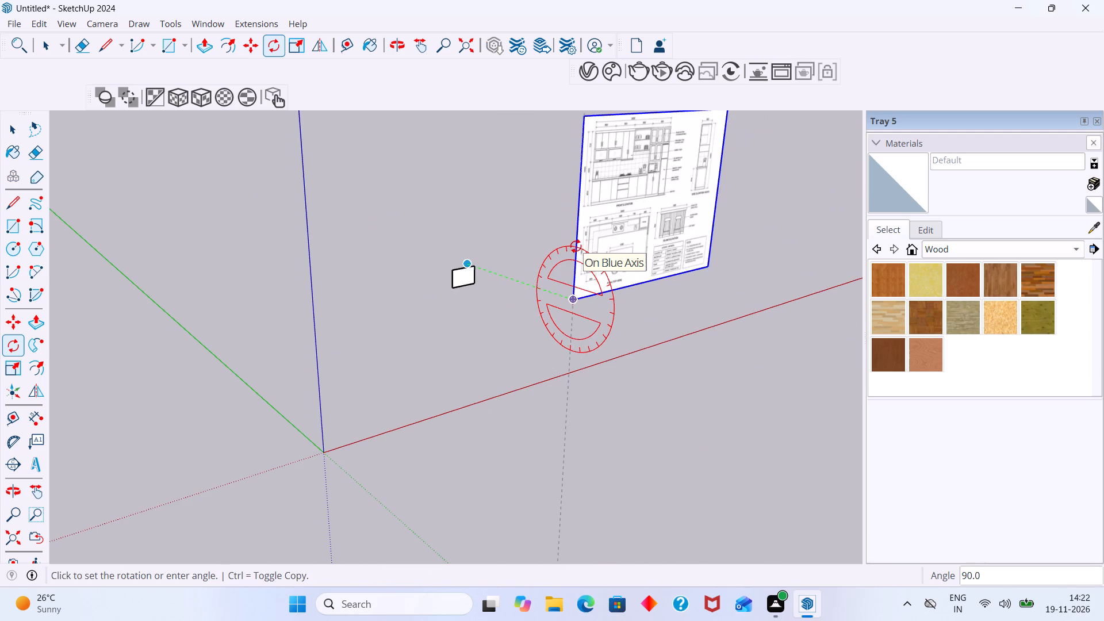
pyautogui.write('90')
pyautogui.press('Return')
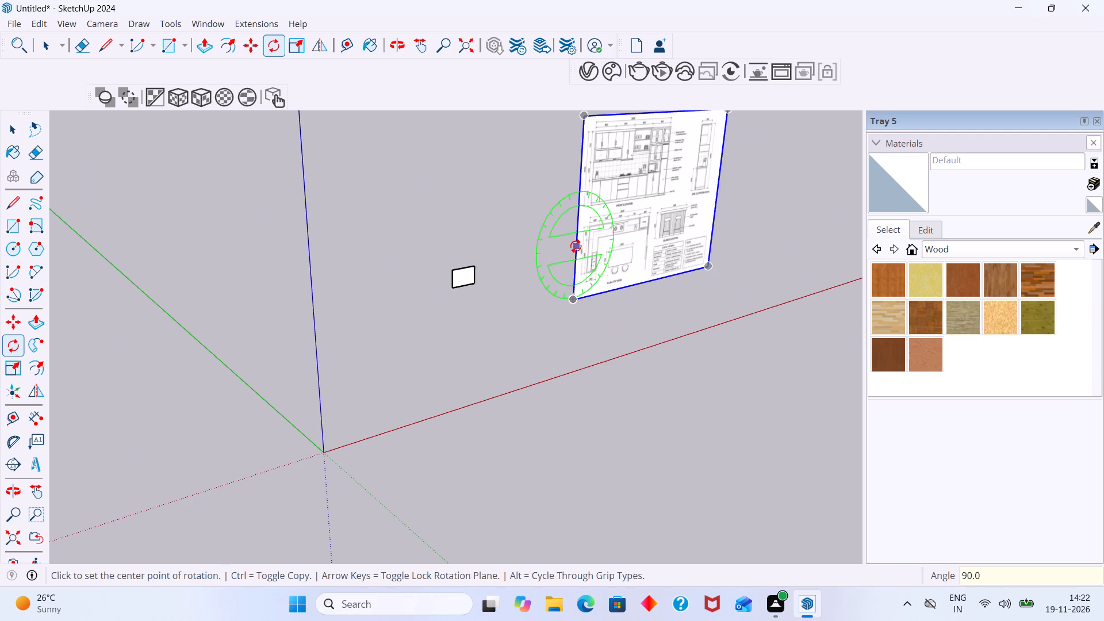
pyautogui.press('space')
# Scale the upright kitchen drawing down to 0.48 in height, narrow it to about a quarter, and reduce the height by 0.78.
pyautogui.keyDown('shift'); pyautogui.scroll(-1, 673, 298); pyautogui.keyUp('shift')
pyautogui.keyDown('shift'); pyautogui.moveTo(661, 301); pyautogui.dragTo(525, 325, button='middle'); pyautogui.keyUp('shift')
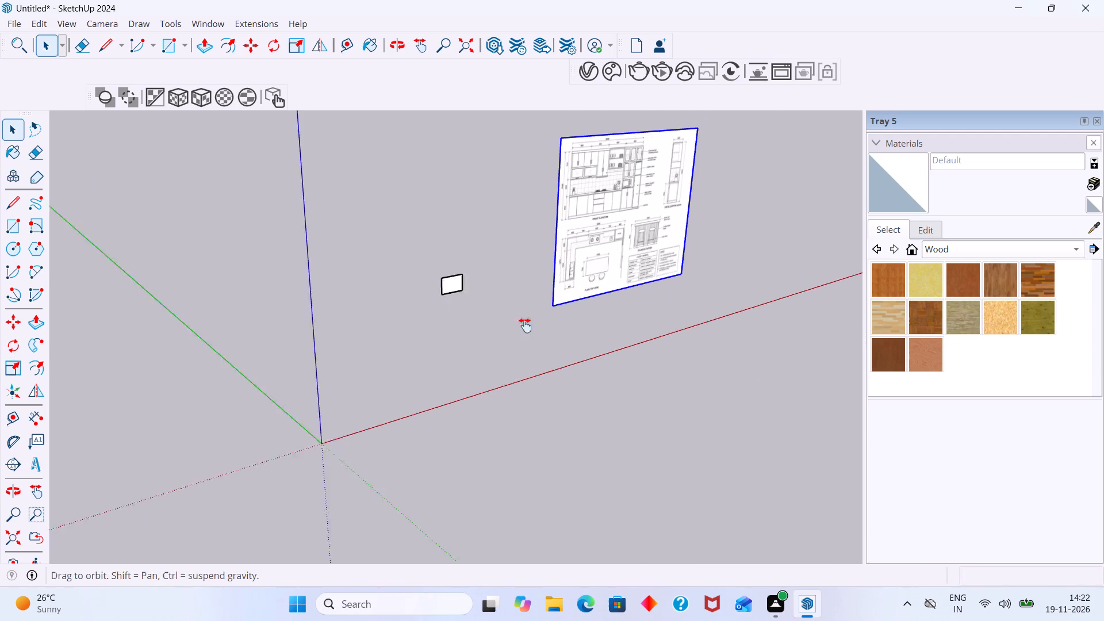
pyautogui.keyDown('shift'); pyautogui.moveTo(525, 325); pyautogui.dragTo(516, 326, button='middle'); pyautogui.keyUp('shift')
pyautogui.scroll(5, 505, 272)
pyautogui.click(468, 244)
pyautogui.moveTo(486, 252); pyautogui.dragTo(494, 343, button='middle')
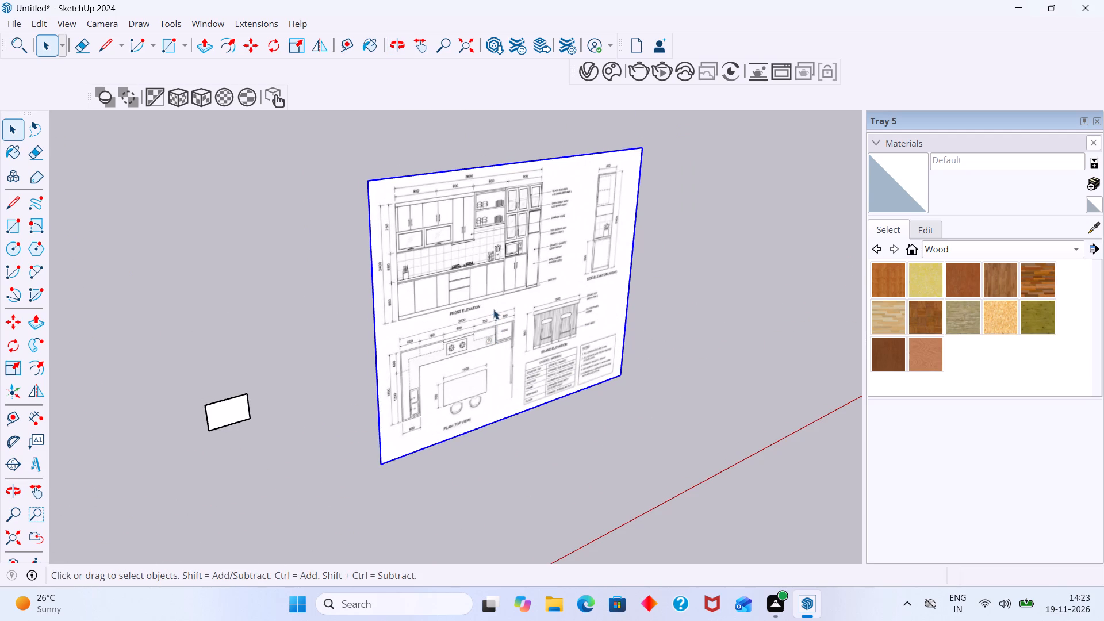
pyautogui.press('s')
pyautogui.click(525, 160)
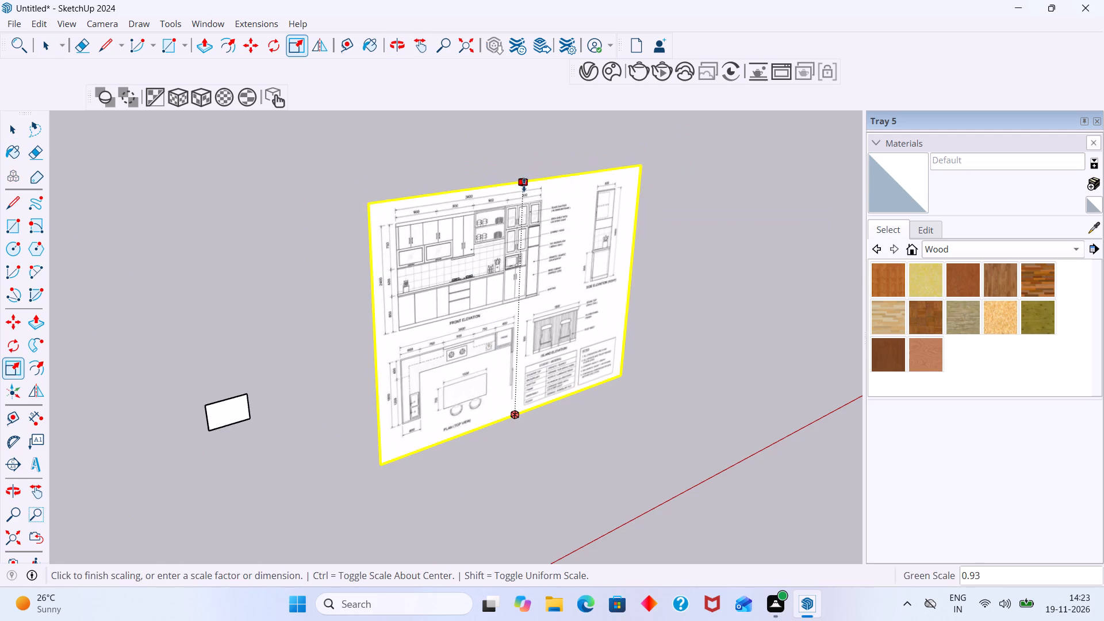
pyautogui.click(524, 301)
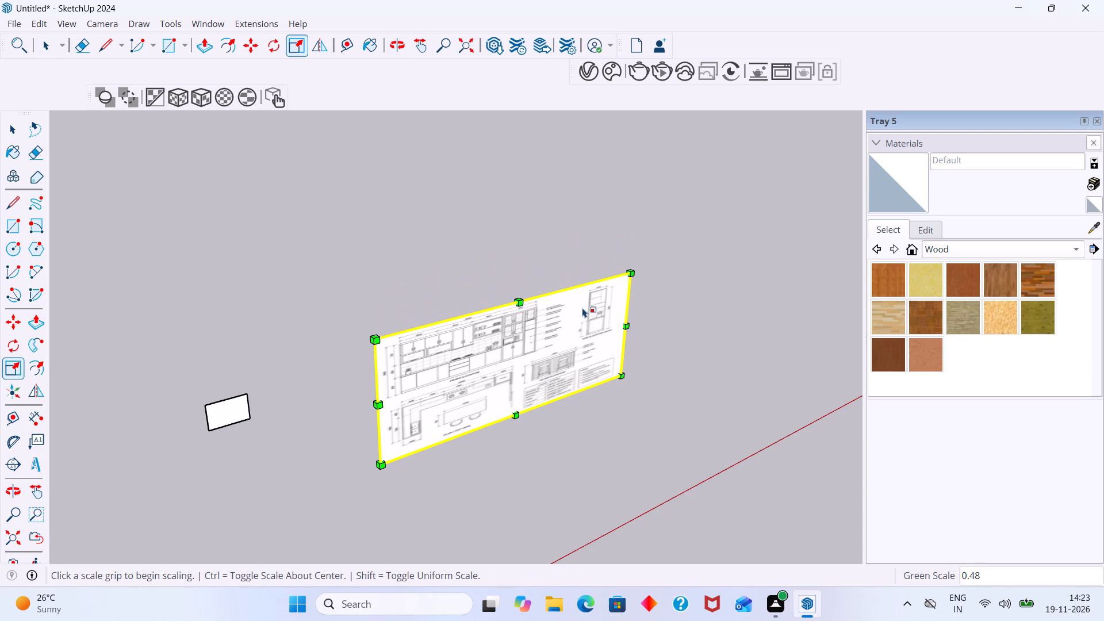
pyautogui.click(627, 329)
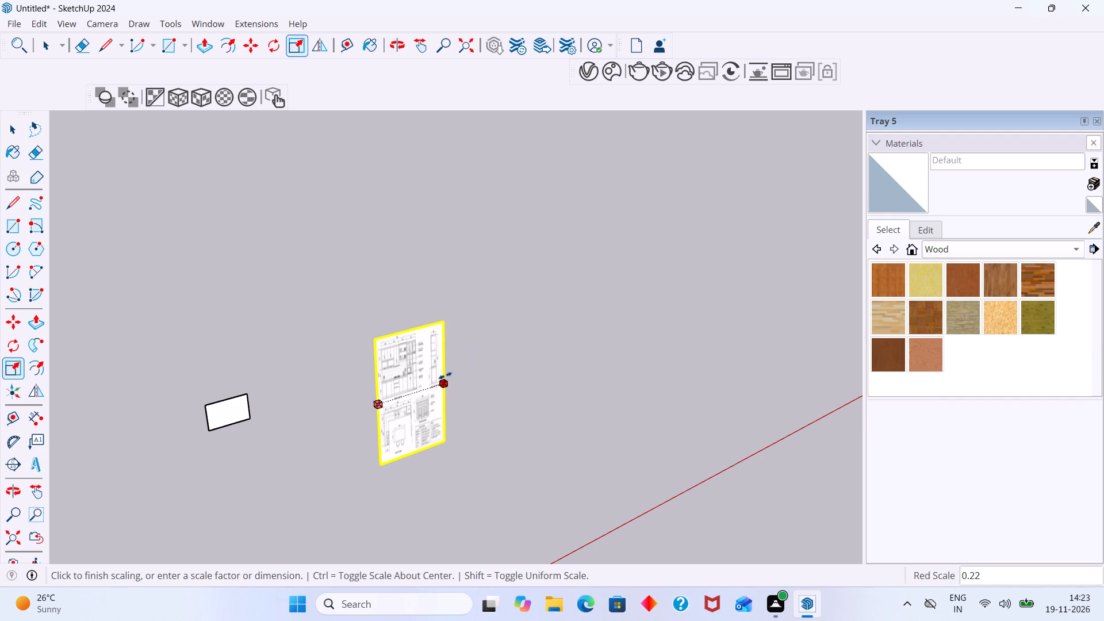
pyautogui.click(450, 373)
pyautogui.click(413, 328)
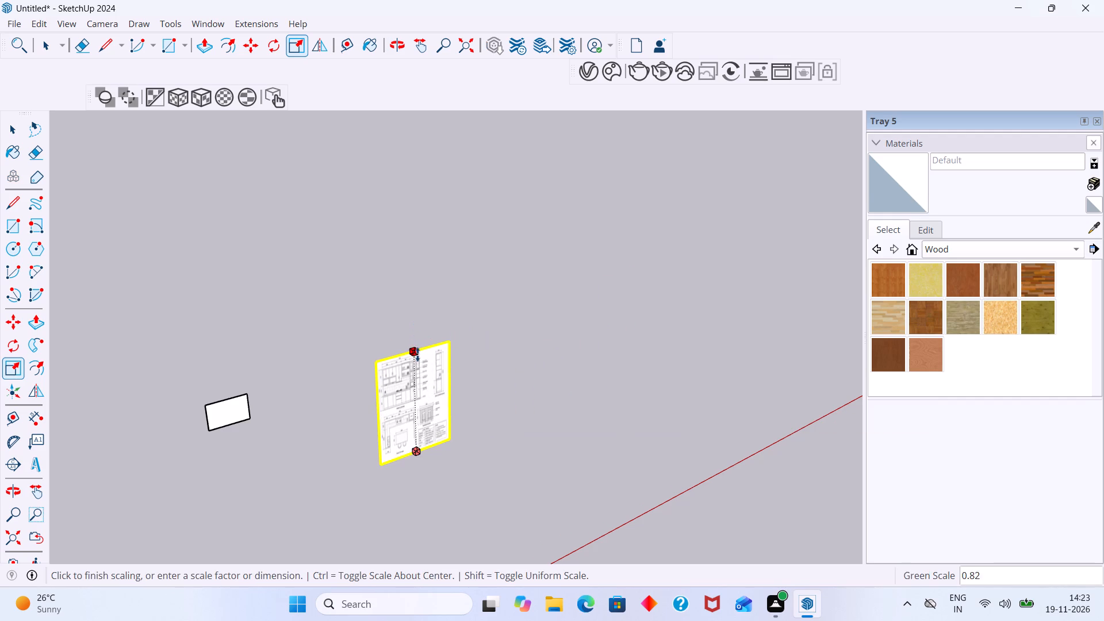
pyautogui.click(418, 357)
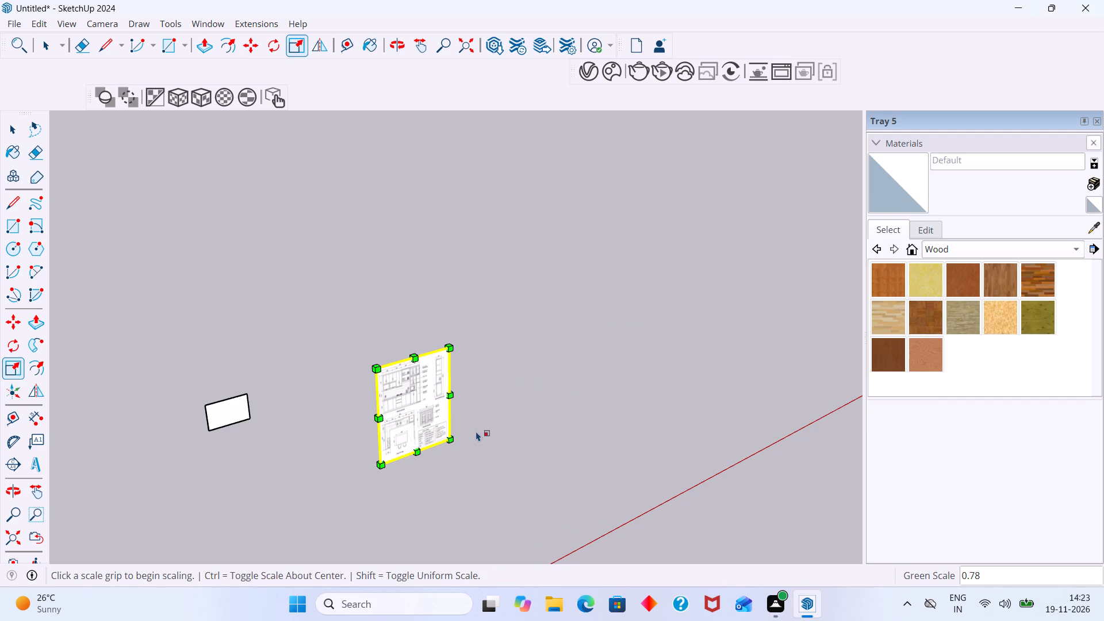
pyautogui.press('space')
pyautogui.click(557, 389)
# Examine the front elevation on the kitchen drawing, reading its overall width and height dimensions.
pyautogui.moveTo(377, 436); pyautogui.dragTo(314, 436, button='middle')
pyautogui.scroll(-2, 331, 421)
pyautogui.keyDown('shift'); pyautogui.moveTo(352, 417); pyautogui.dragTo(338, 430, button='middle'); pyautogui.keyUp('shift')
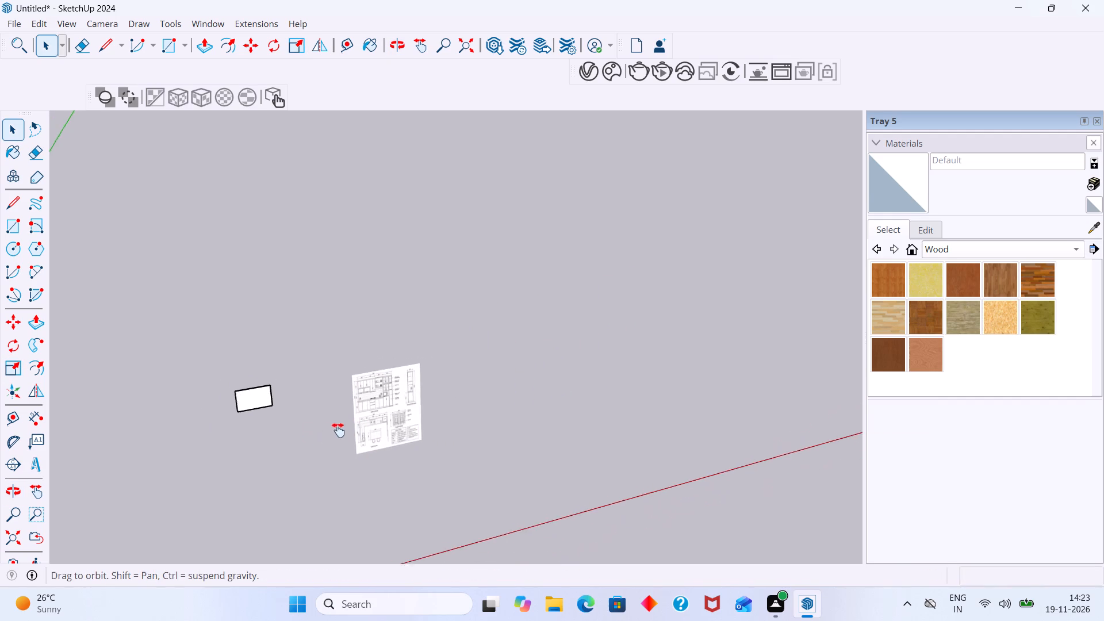
pyautogui.keyDown('shift'); pyautogui.moveTo(338, 430); pyautogui.dragTo(523, 393, button='middle'); pyautogui.keyUp('shift')
pyautogui.scroll(19, 550, 406)
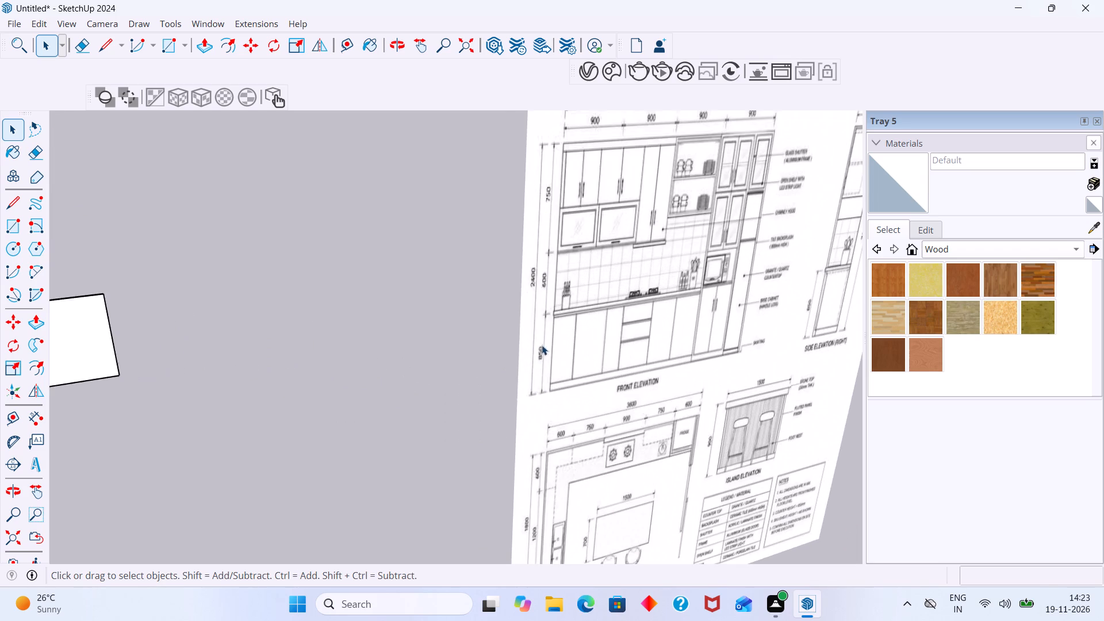
pyautogui.moveTo(542, 344); pyautogui.dragTo(501, 347, button='middle')
pyautogui.scroll(-1, 500, 348)
pyautogui.scroll(13, 490, 310)
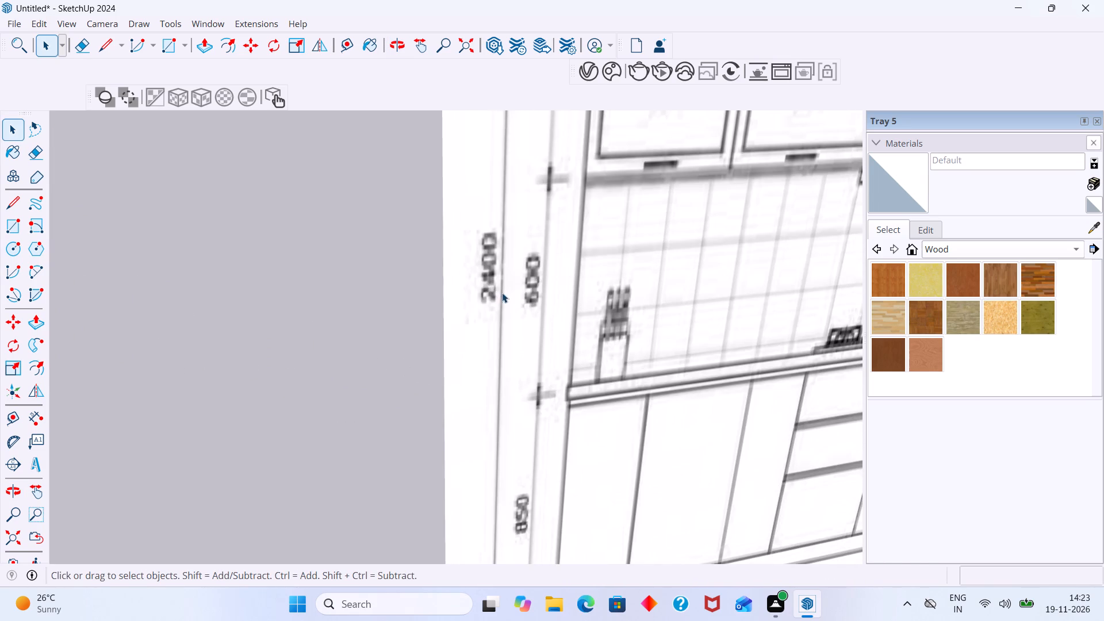
pyautogui.scroll(-20, 502, 293)
pyautogui.moveTo(505, 297); pyautogui.dragTo(444, 304, button='middle')
pyautogui.scroll(13, 457, 306)
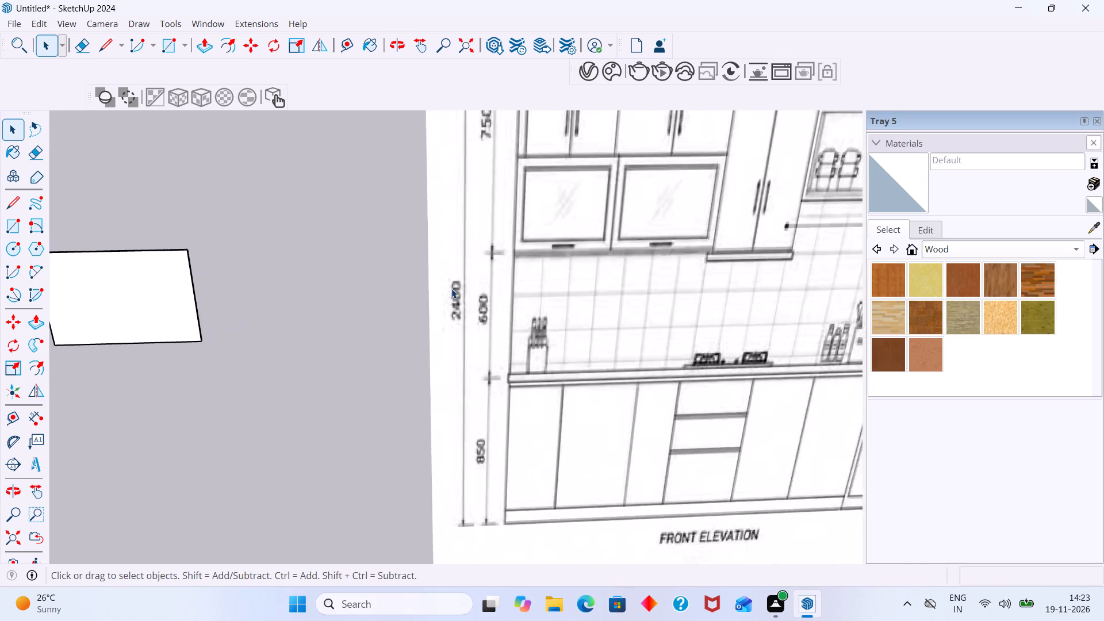
pyautogui.scroll(6, 451, 289)
pyautogui.scroll(-20, 461, 283)
pyautogui.keyDown('shift'); pyautogui.moveTo(519, 283); pyautogui.dragTo(484, 316, button='middle'); pyautogui.keyUp('shift')
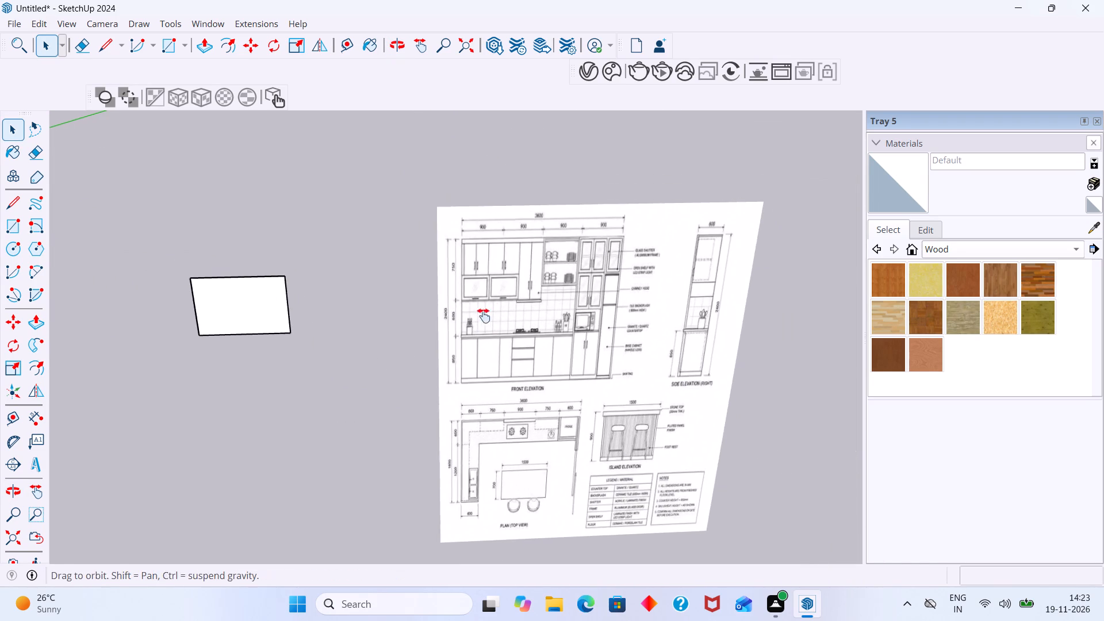
pyautogui.keyDown('shift'); pyautogui.moveTo(484, 316); pyautogui.dragTo(479, 312, button='middle'); pyautogui.keyUp('shift')
pyautogui.scroll(7, 459, 254)
pyautogui.moveTo(565, 218); pyautogui.dragTo(600, 234, button='middle')
pyautogui.scroll(1, 600, 234)
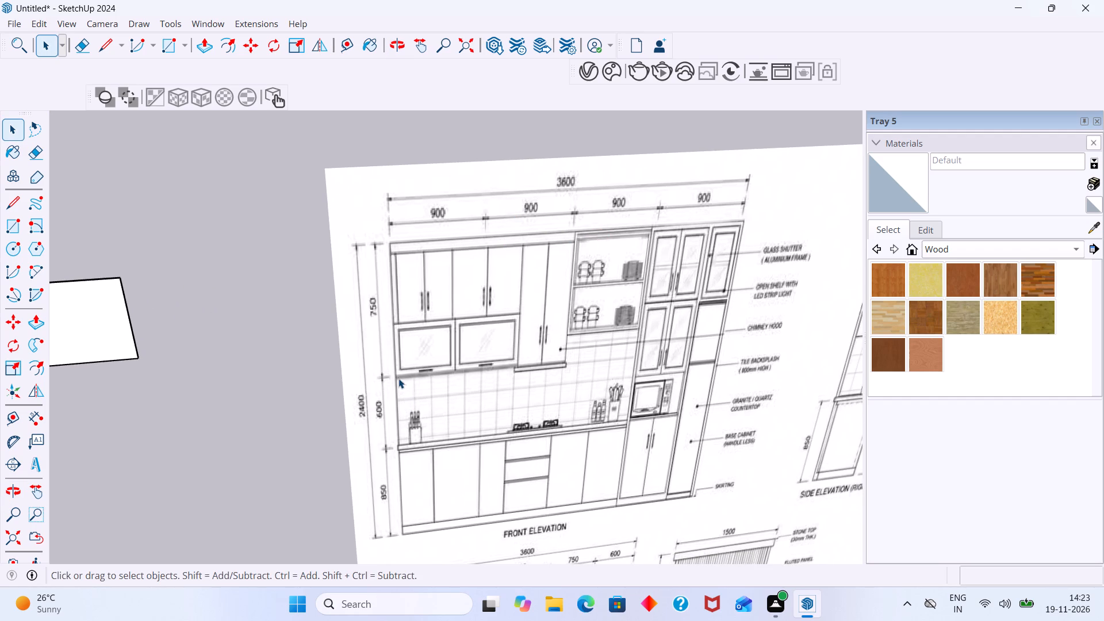
pyautogui.moveTo(393, 366); pyautogui.dragTo(419, 316, button='middle')
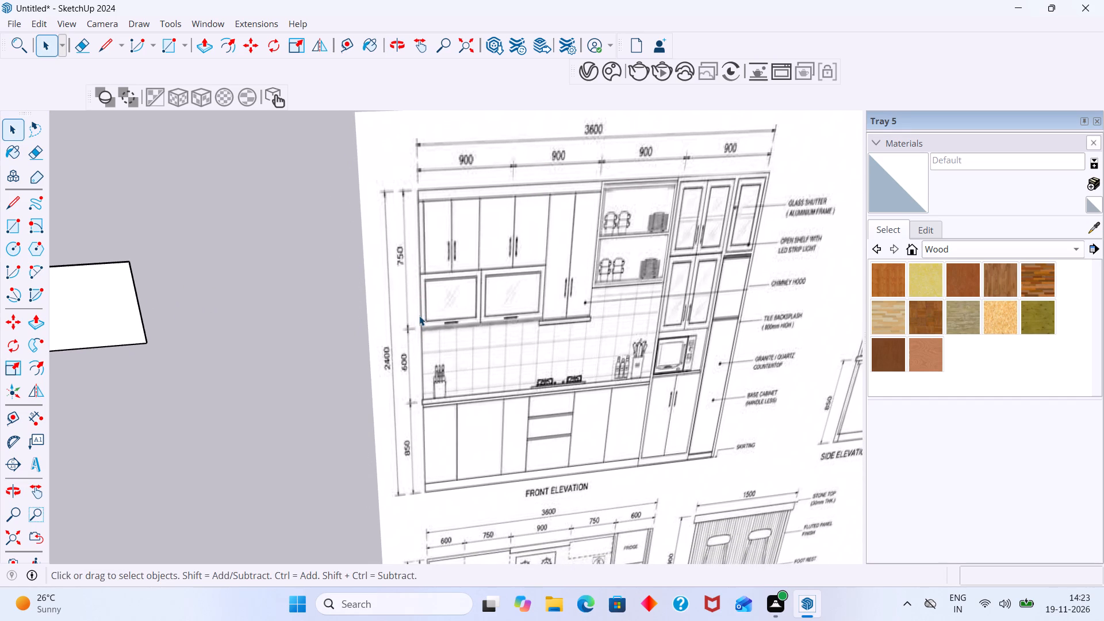
pyautogui.scroll(-2, 409, 333)
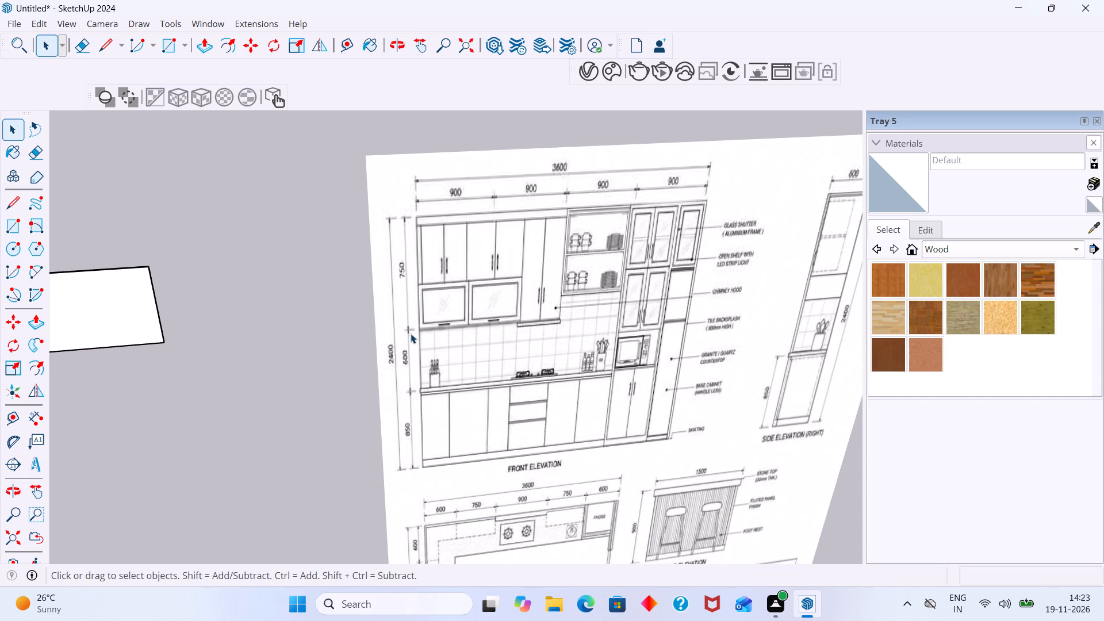
pyautogui.scroll(-4, 415, 342)
pyautogui.scroll(5, 495, 219)
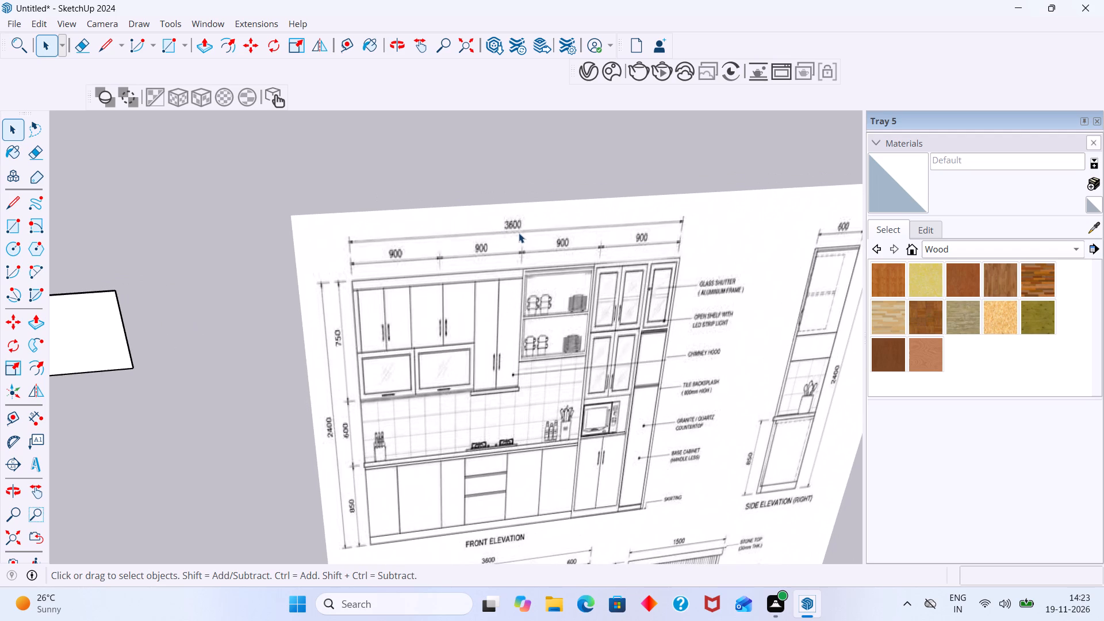
# Delete the old wall group standing beside the kitchen drawing.
pyautogui.scroll(-12, 510, 244)
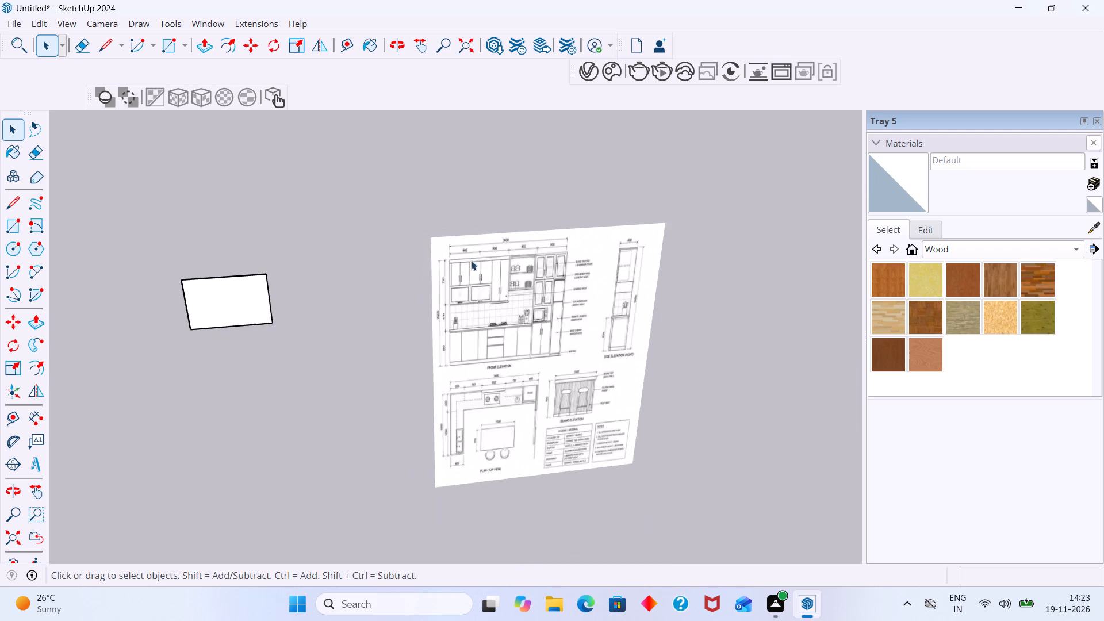
pyautogui.scroll(-7, 471, 260)
pyautogui.scroll(7, 303, 261)
pyautogui.click(315, 285)
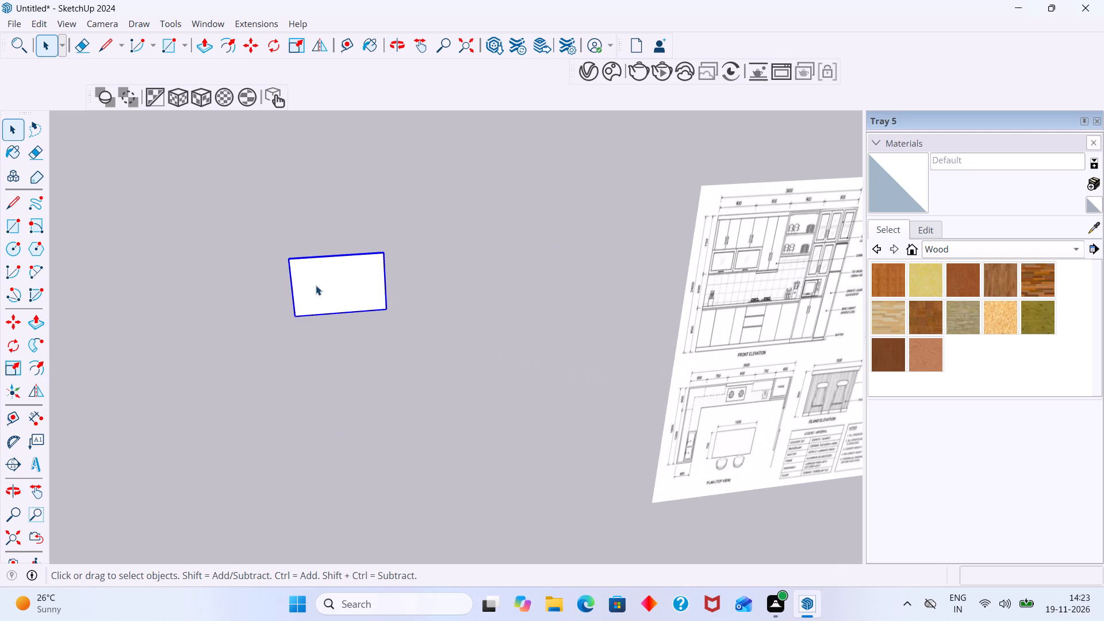
pyautogui.press('Delete')
# Recheck the front elevation's overall width and height dimensions for drawing a new upright wall rectangle.
pyautogui.scroll(-13, 313, 294)
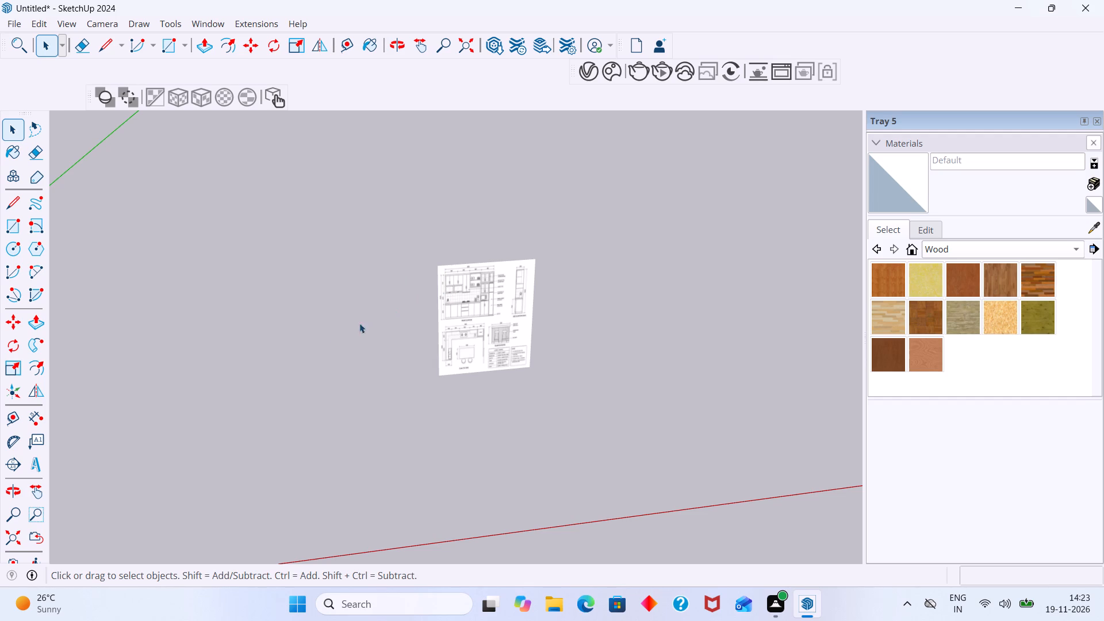
pyautogui.press('r')
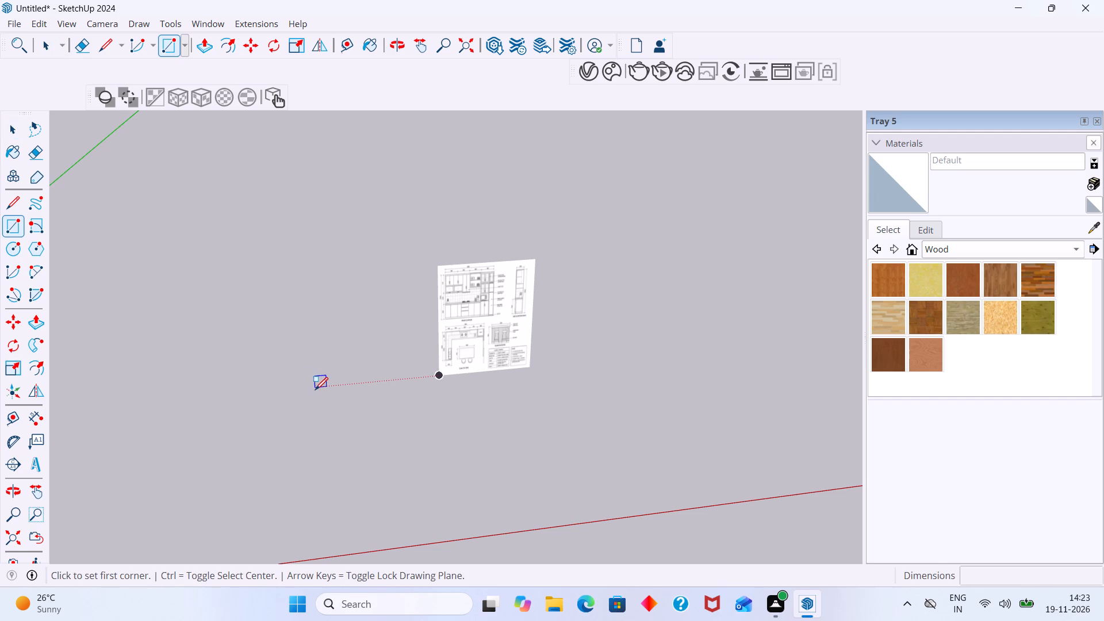
pyautogui.press('Right')
pyautogui.press('Left')
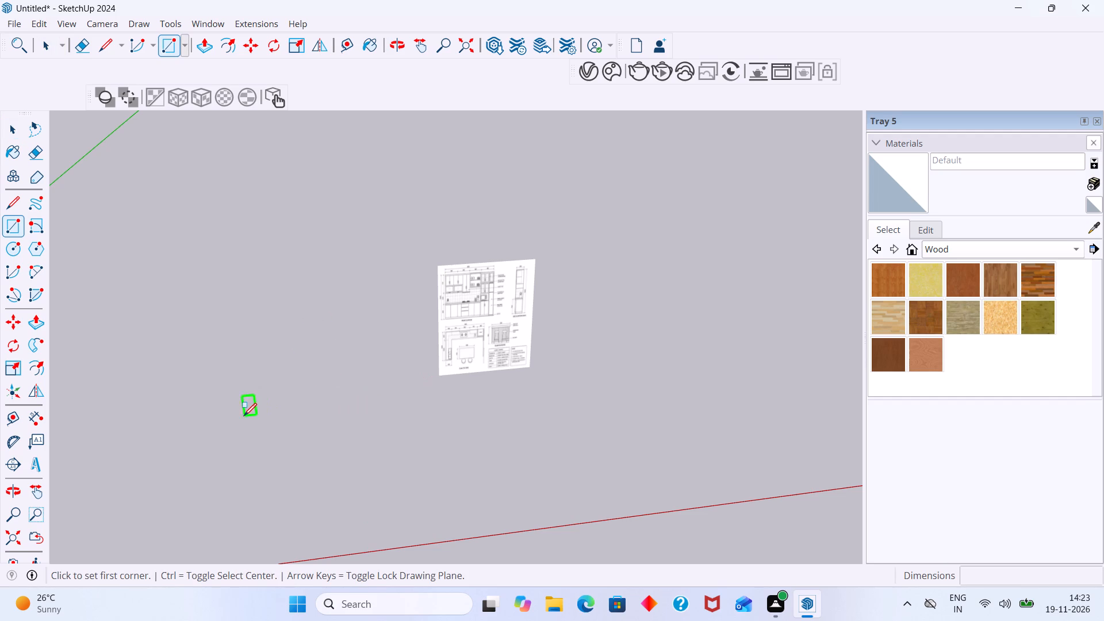
pyautogui.scroll(14, 384, 375)
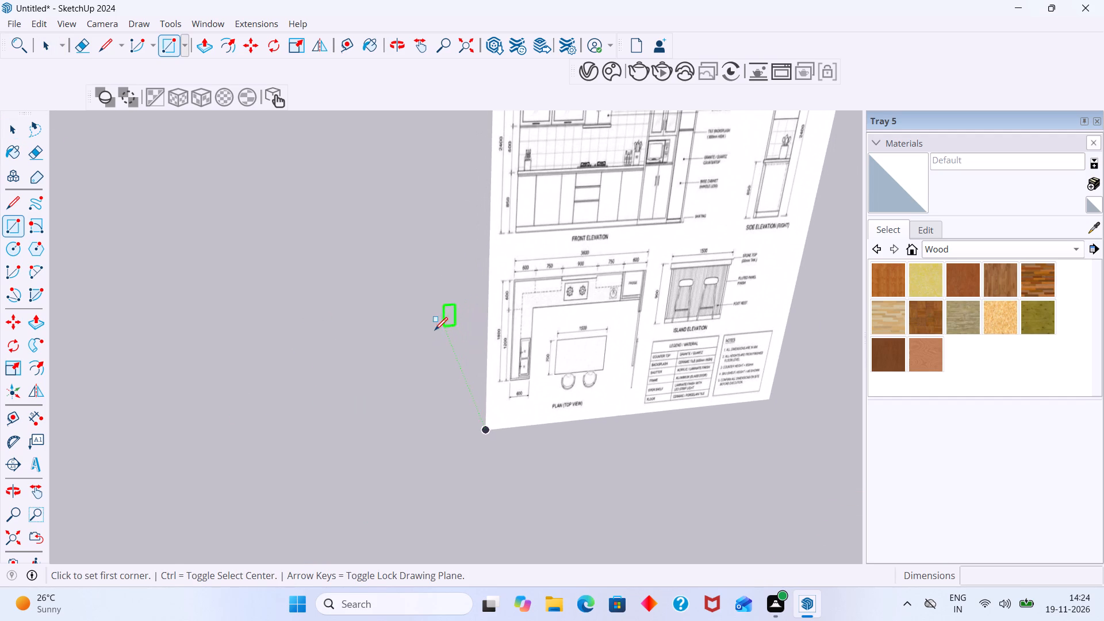
pyautogui.scroll(1, 432, 331)
pyautogui.keyDown('shift'); pyautogui.moveTo(431, 333); pyautogui.dragTo(419, 475, button='middle'); pyautogui.keyUp('shift')
pyautogui.scroll(16, 496, 352)
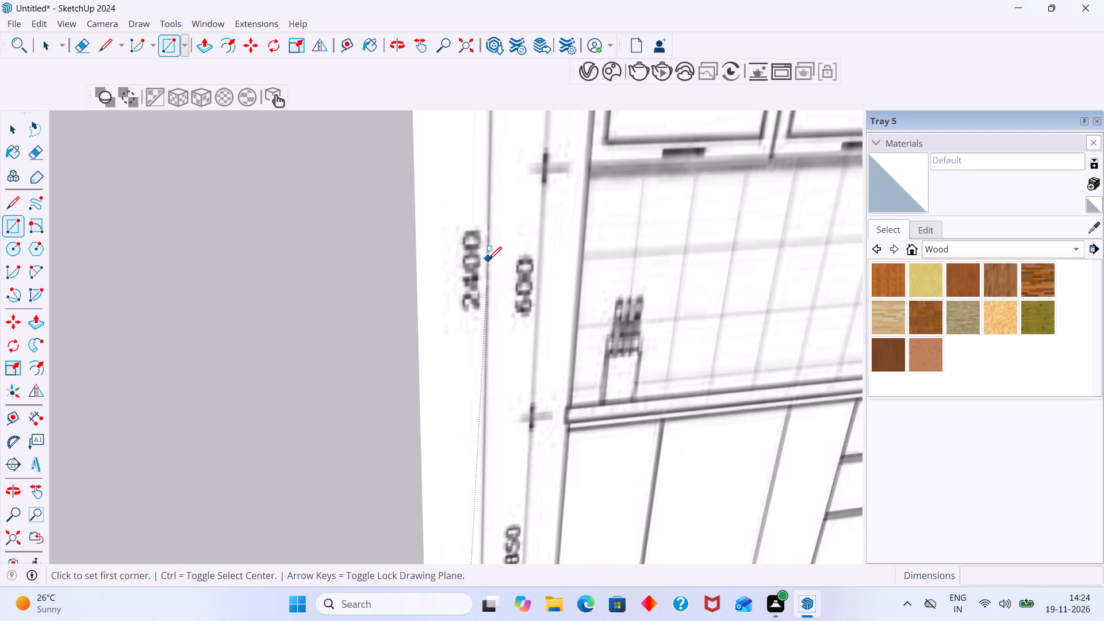
pyautogui.scroll(-20, 489, 259)
pyautogui.scroll(-2, 489, 259)
pyautogui.scroll(8, 527, 209)
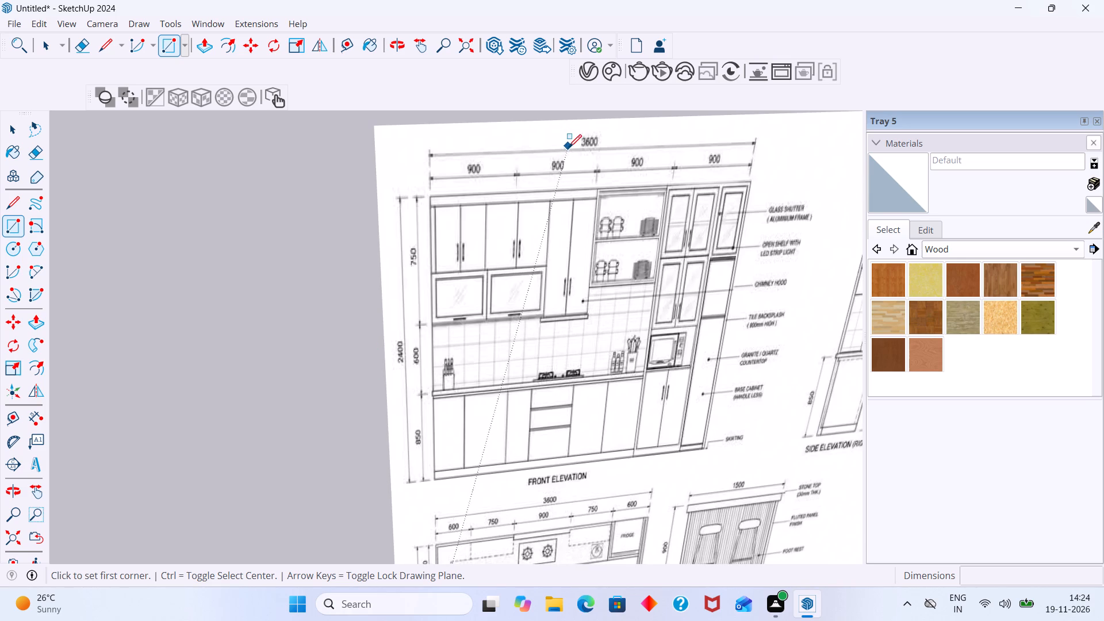
pyautogui.scroll(3, 587, 143)
pyautogui.scroll(-20, 587, 142)
pyautogui.scroll(-6, 587, 142)
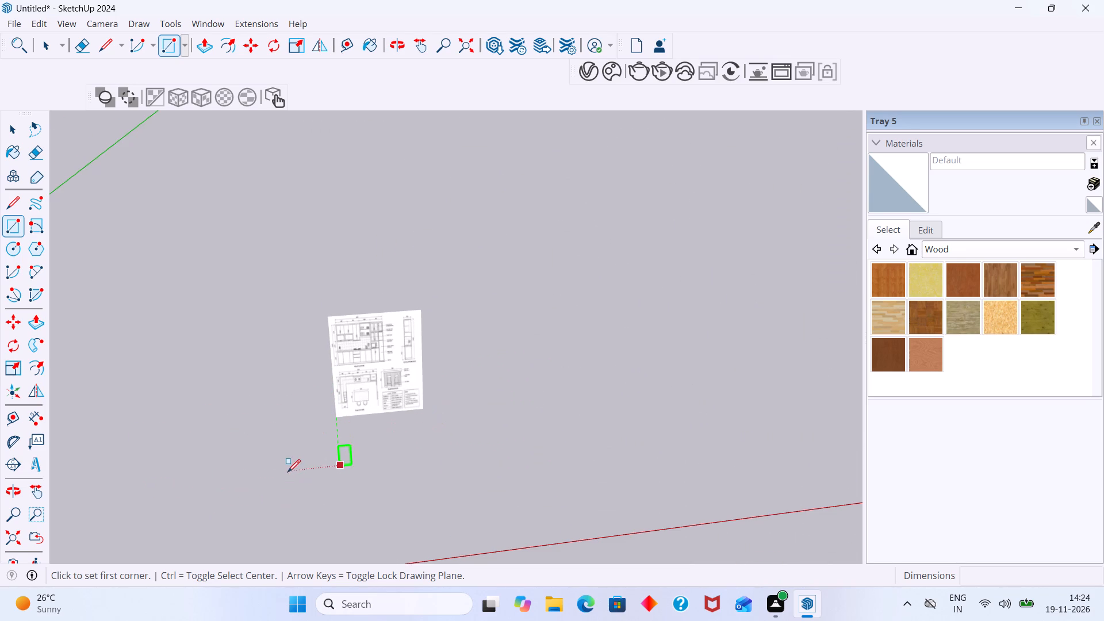
pyautogui.press('Escape')
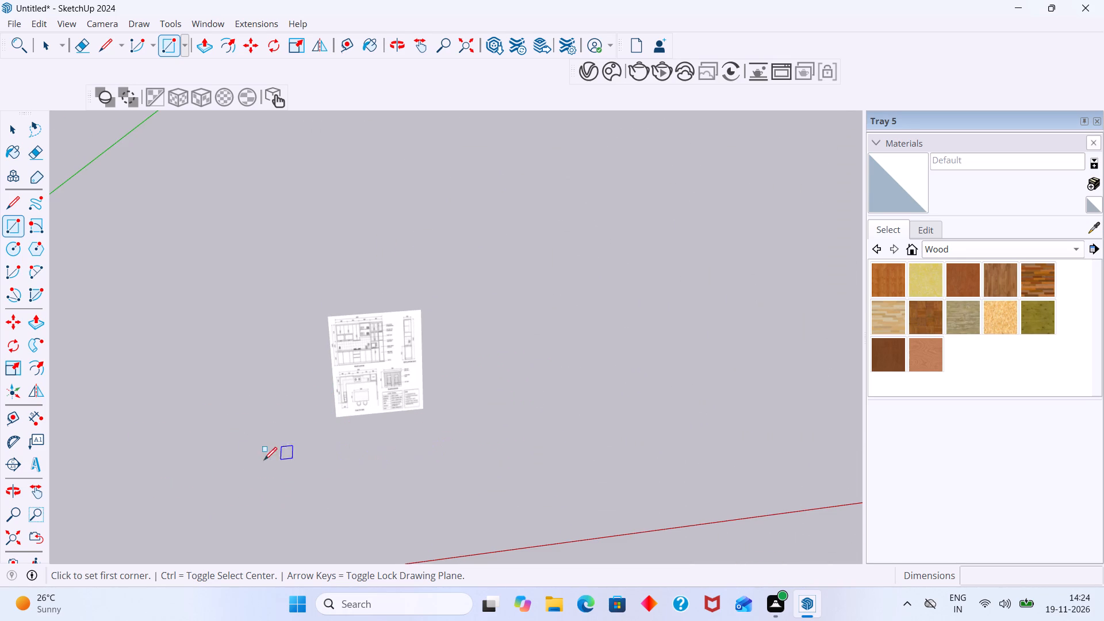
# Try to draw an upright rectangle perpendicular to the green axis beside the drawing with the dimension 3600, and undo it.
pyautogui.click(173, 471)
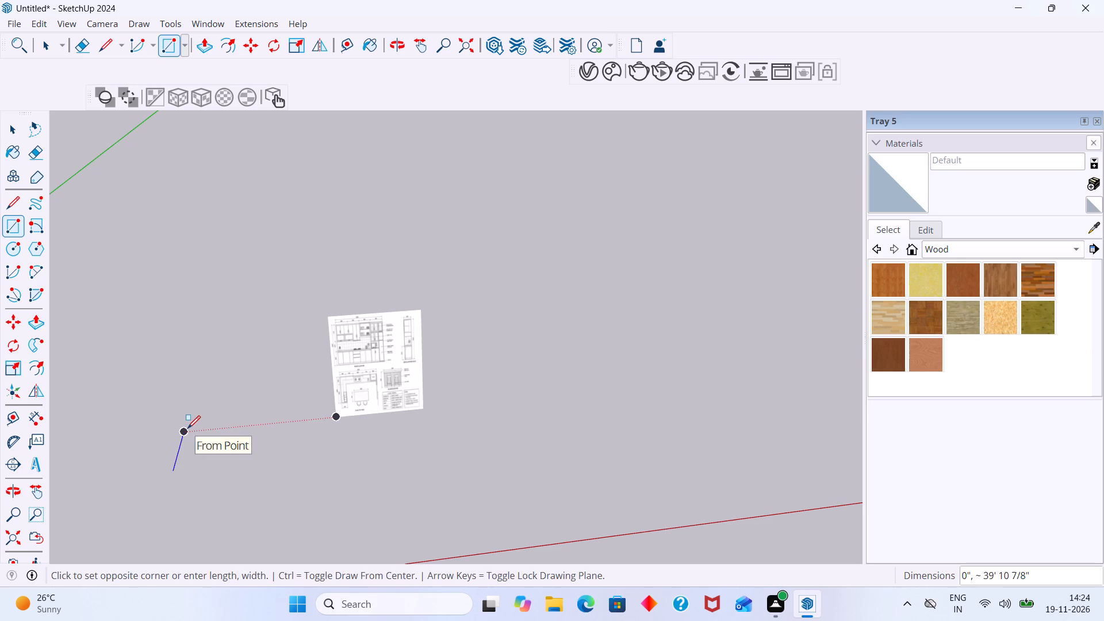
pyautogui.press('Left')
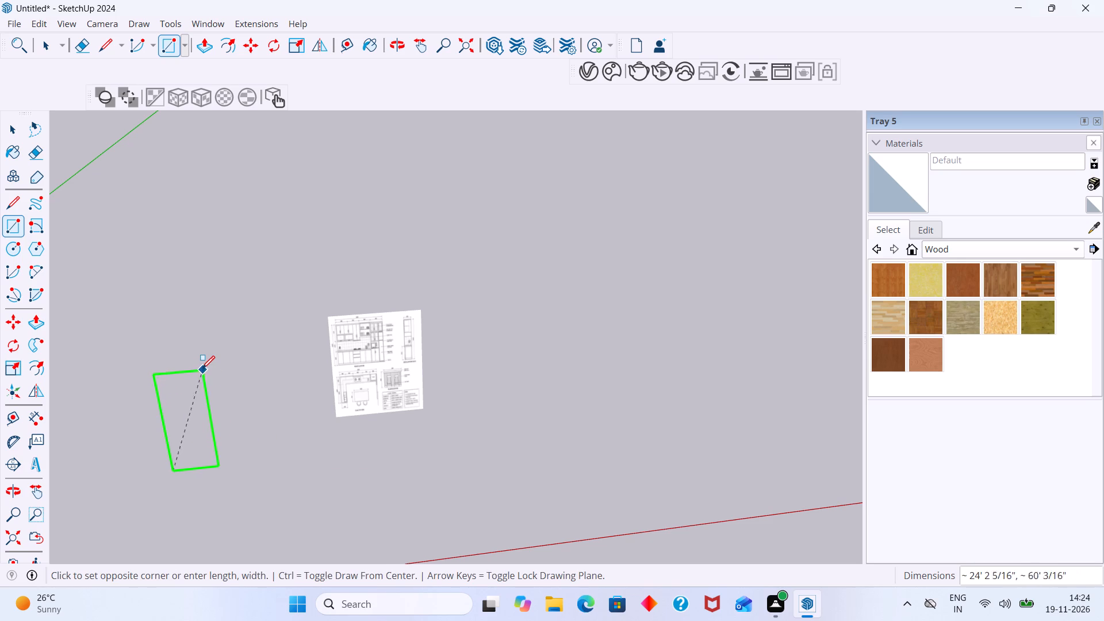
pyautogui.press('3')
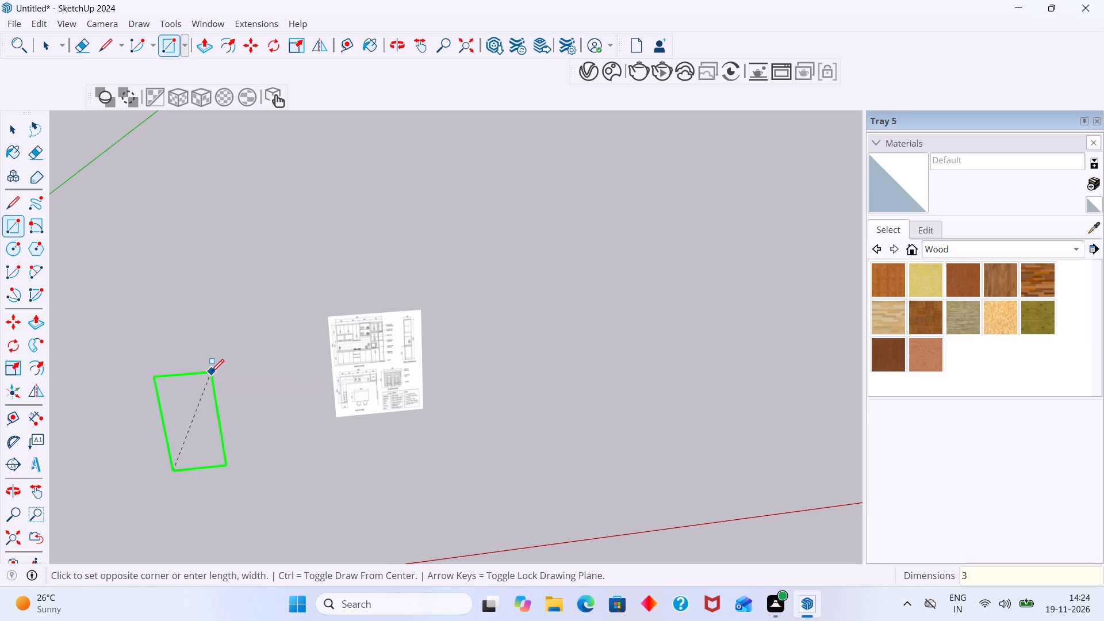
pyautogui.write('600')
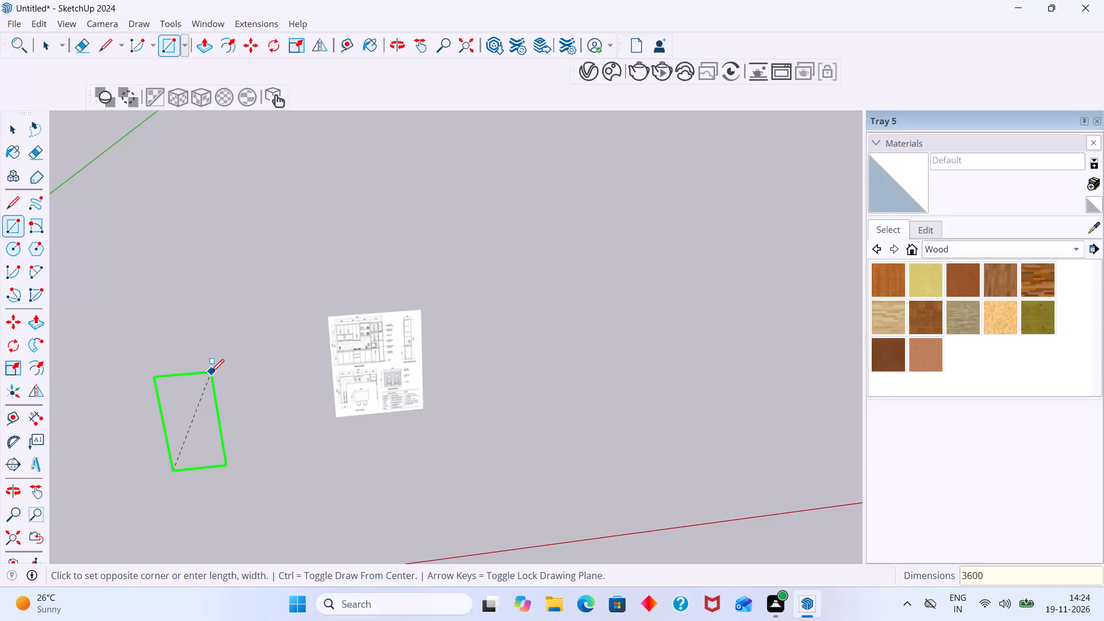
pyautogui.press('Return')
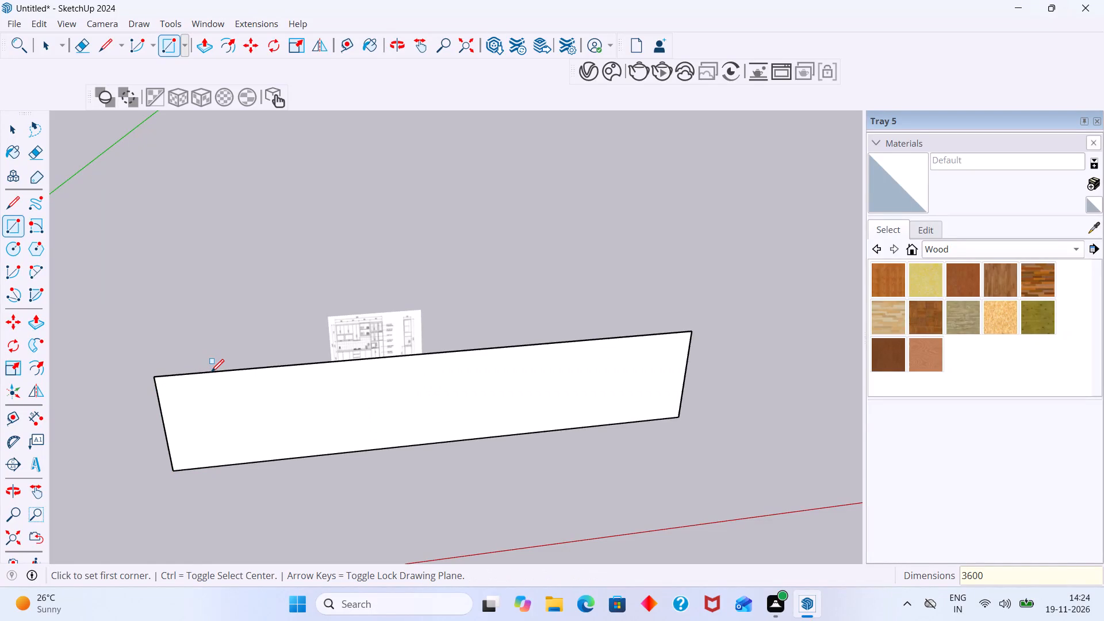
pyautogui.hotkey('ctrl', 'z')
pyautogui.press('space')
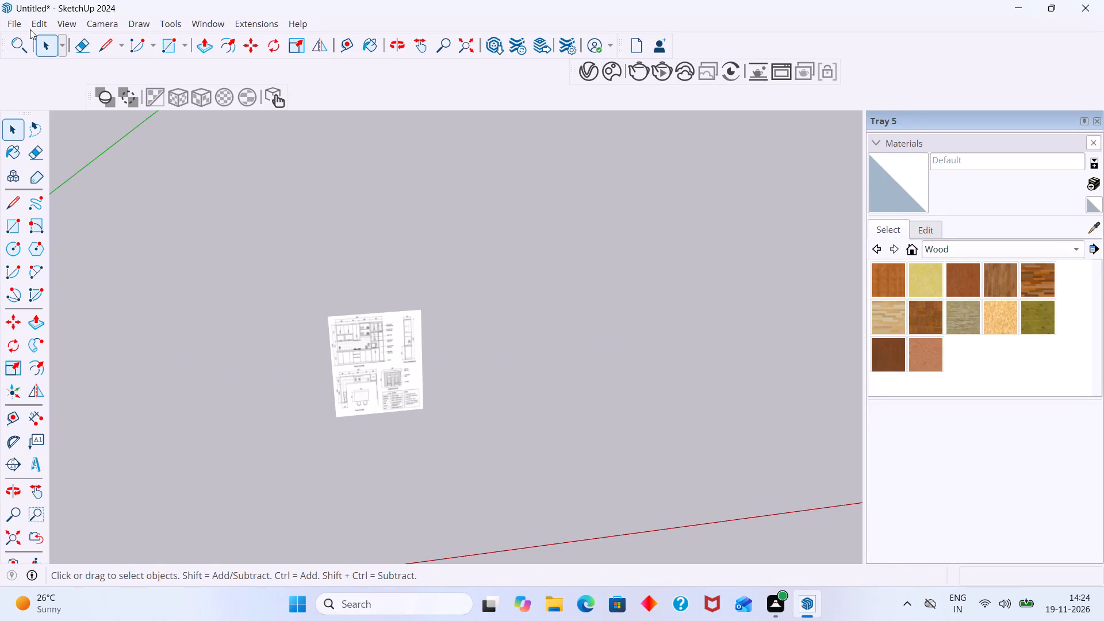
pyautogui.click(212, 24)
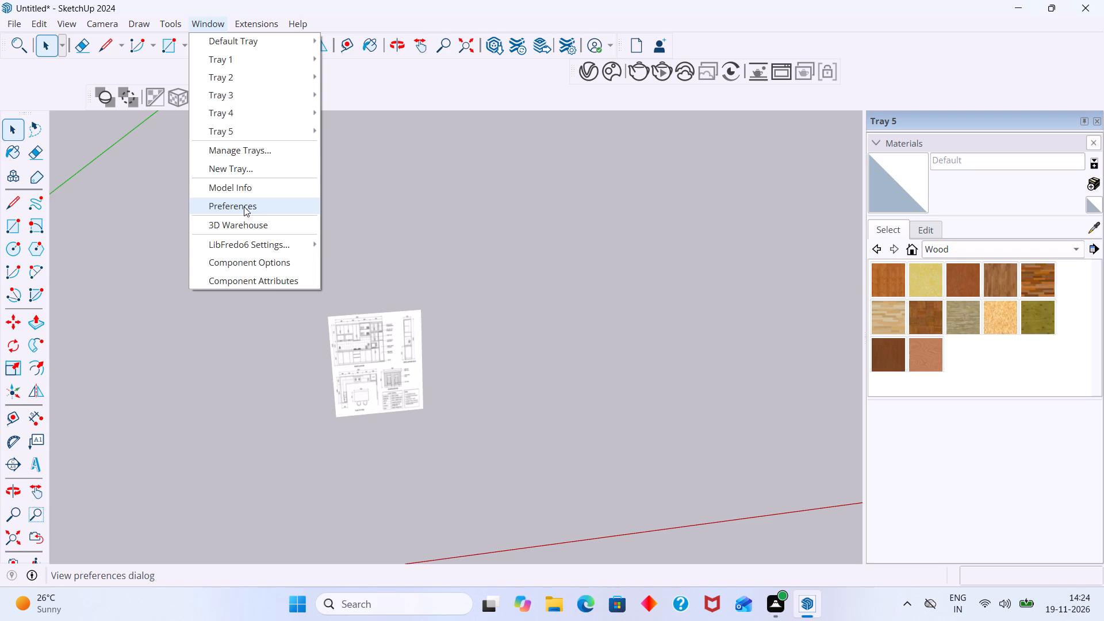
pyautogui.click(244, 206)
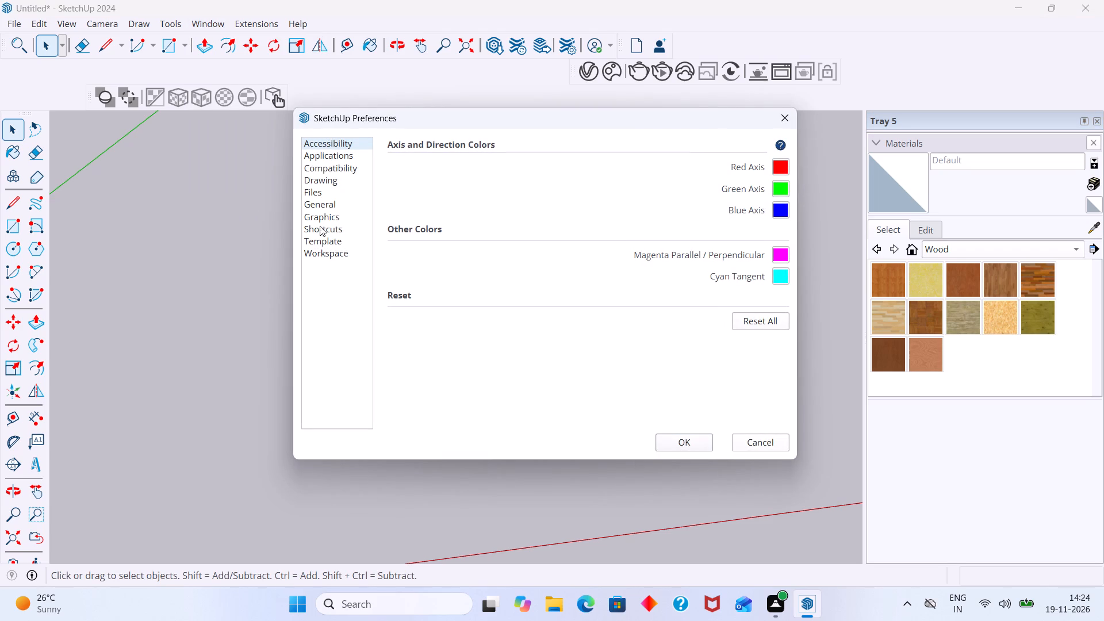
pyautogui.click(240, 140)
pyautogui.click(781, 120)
# Configure the model's measurement units to decimal format in millimetres with a length display precision of 0.00 mm.
pyautogui.click(213, 28)
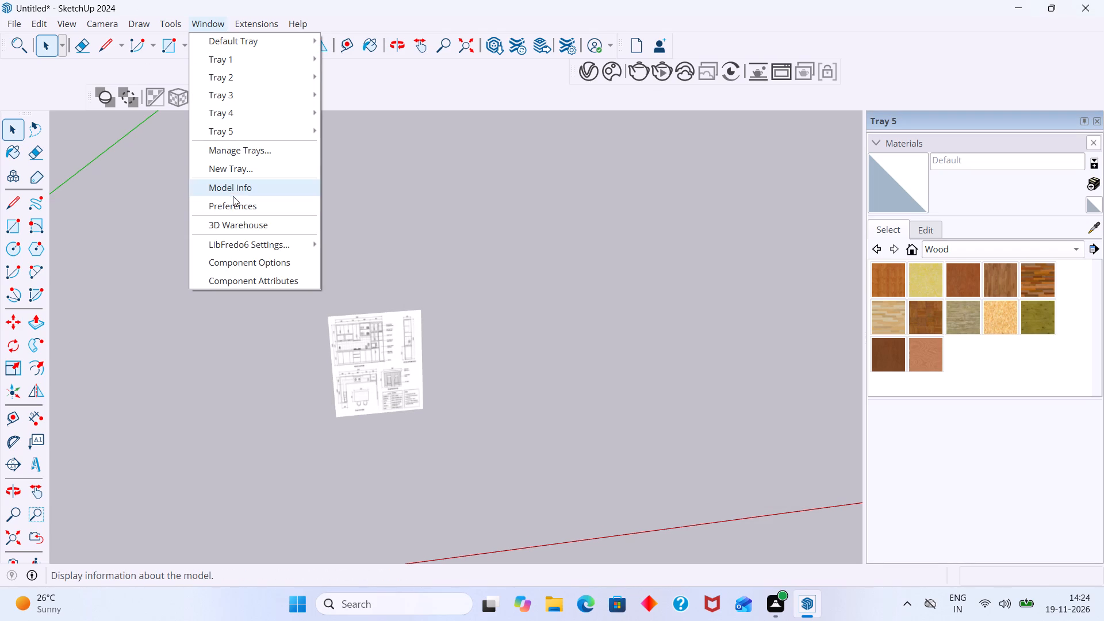
pyautogui.click(233, 182)
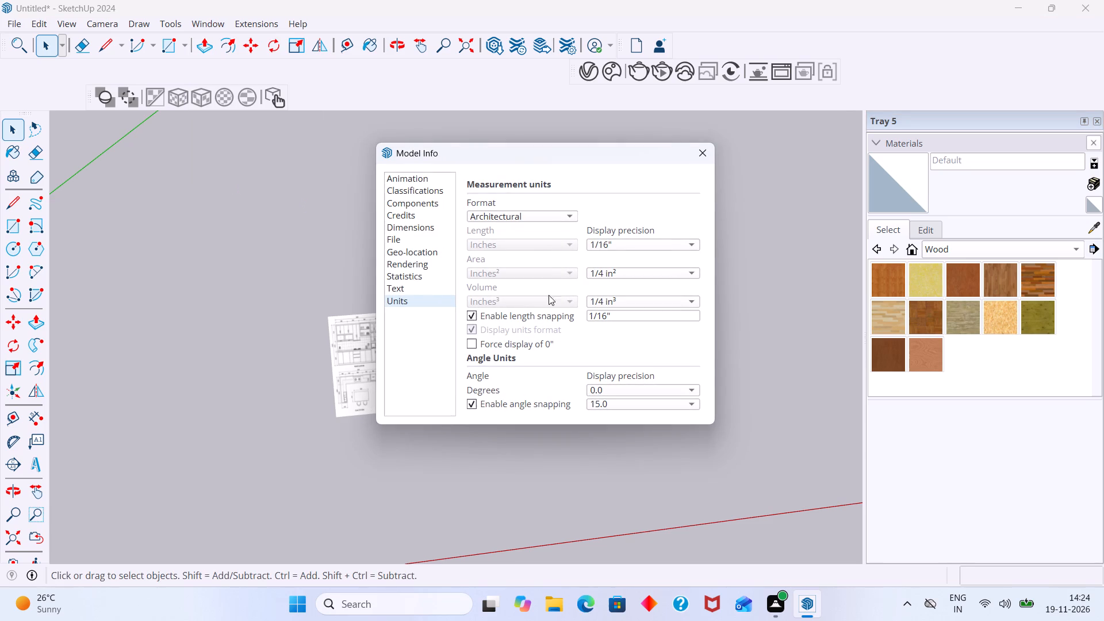
pyautogui.click(533, 212)
pyautogui.click(503, 252)
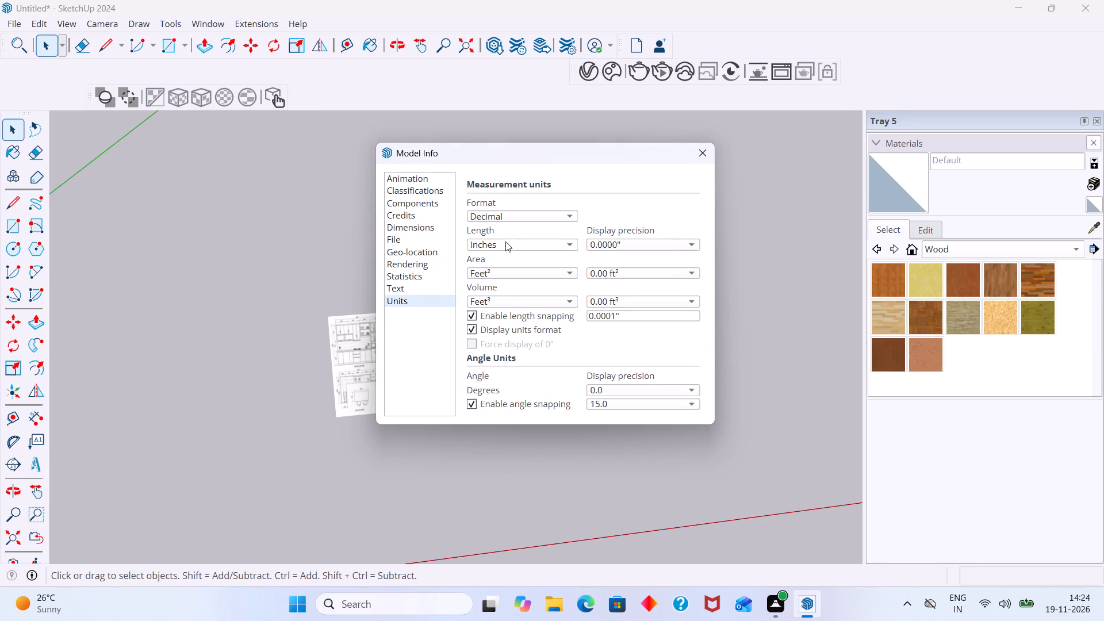
pyautogui.click(505, 241)
pyautogui.click(496, 298)
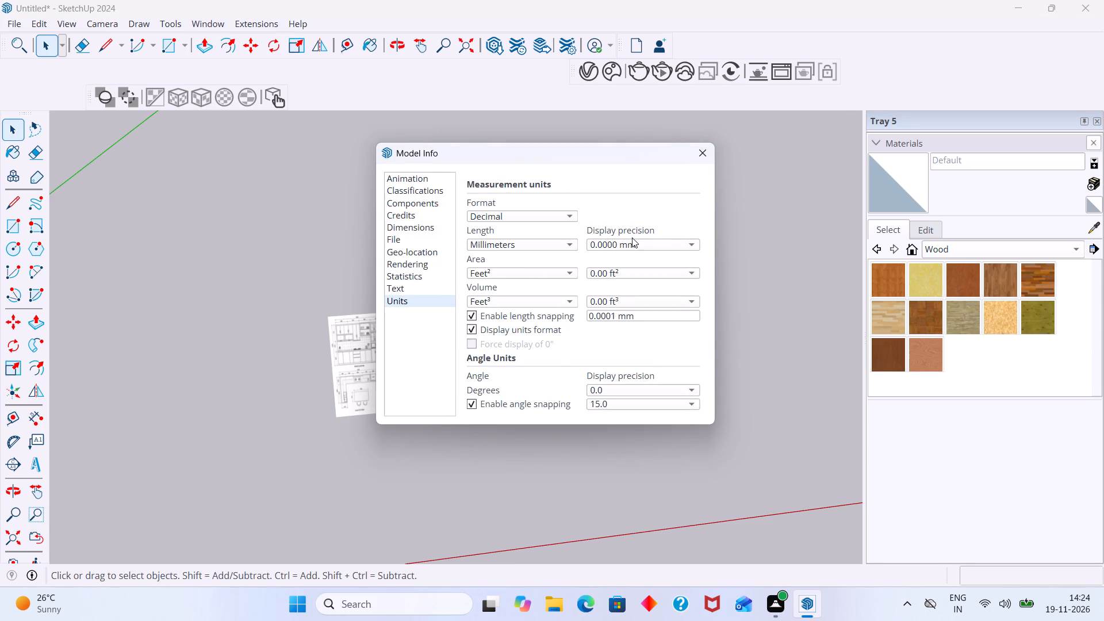
pyautogui.click(634, 239)
pyautogui.click(604, 214)
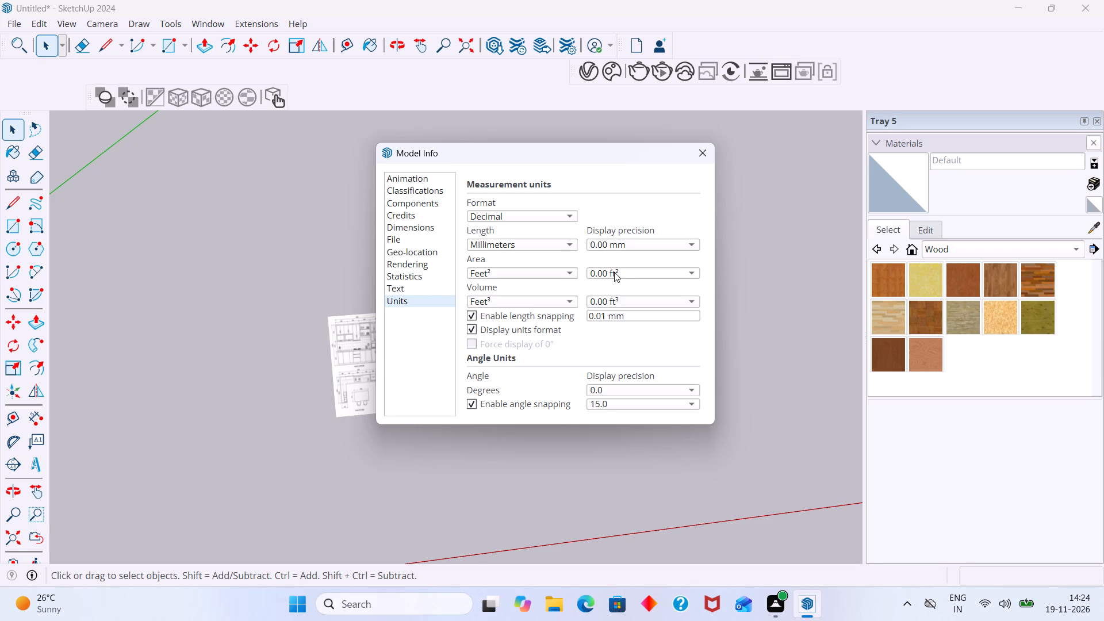
pyautogui.click(299, 281)
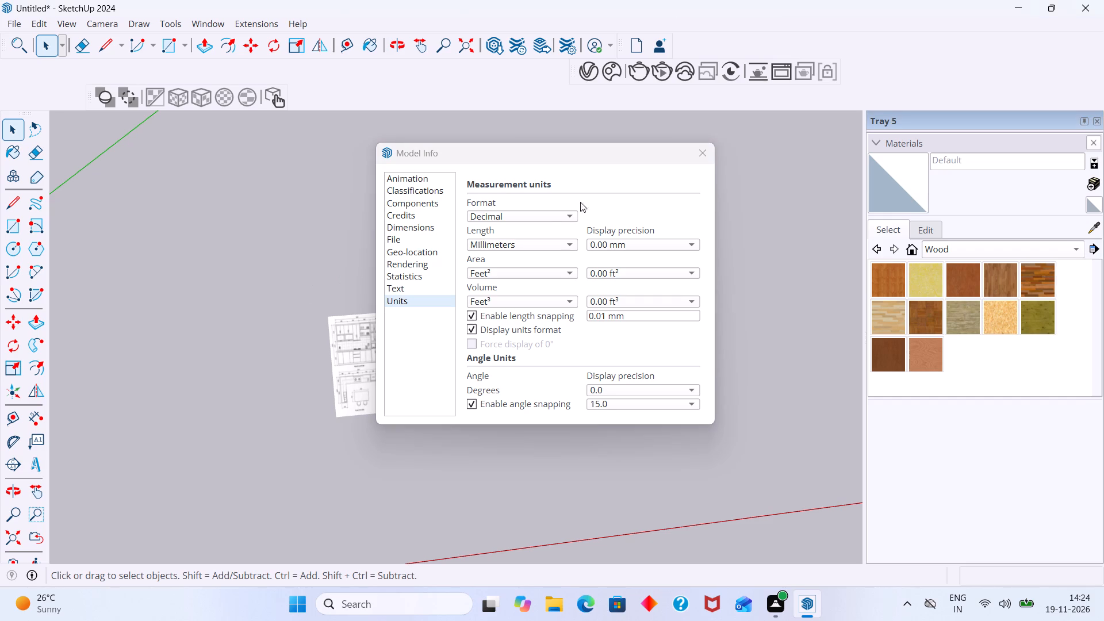
pyautogui.click(705, 152)
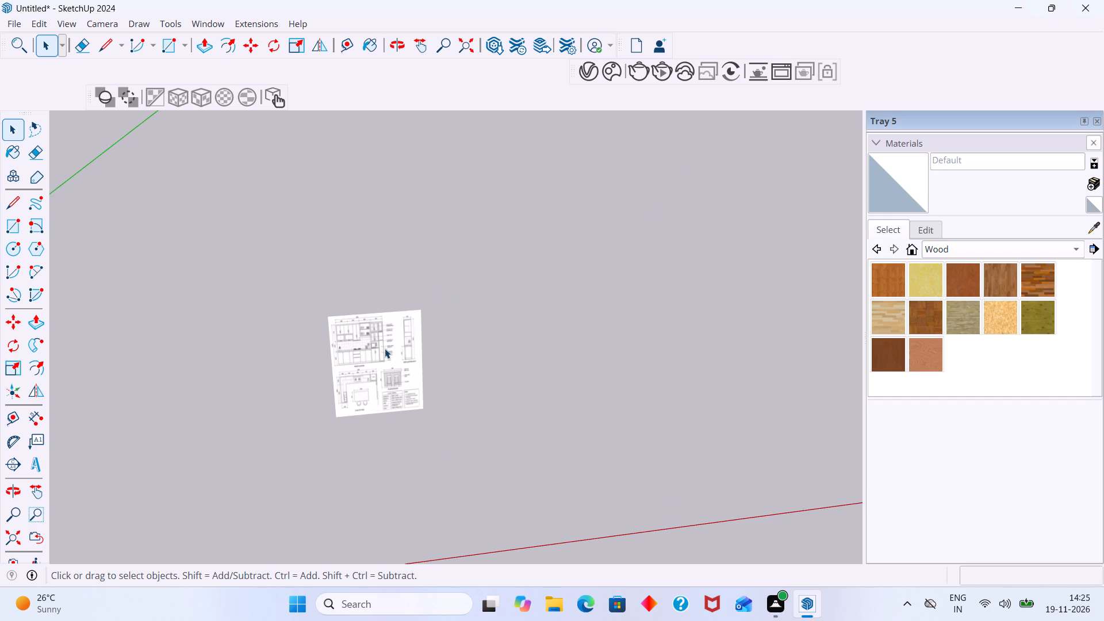
# Draw an upright 3600 by 2400 mm wall rectangle perpendicular to the green axis, beside the kitchen drawing.
pyautogui.keyDown('shift'); pyautogui.moveTo(403, 348); pyautogui.dragTo(553, 304, button='middle'); pyautogui.keyUp('shift')
pyautogui.scroll(13, 491, 310)
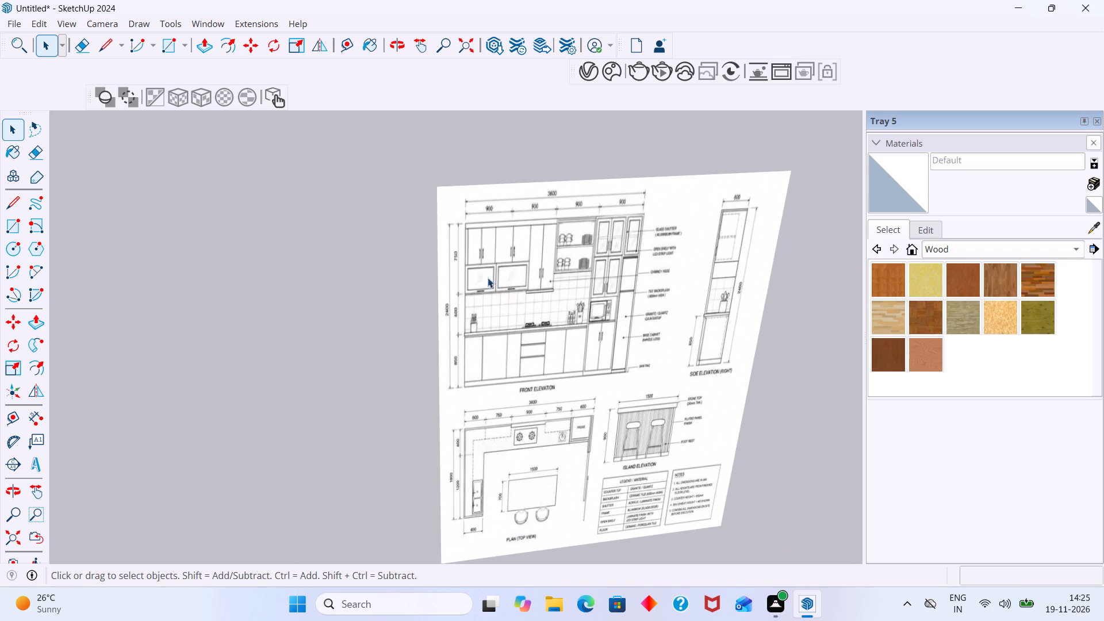
pyautogui.scroll(4, 484, 236)
pyautogui.scroll(-12, 490, 210)
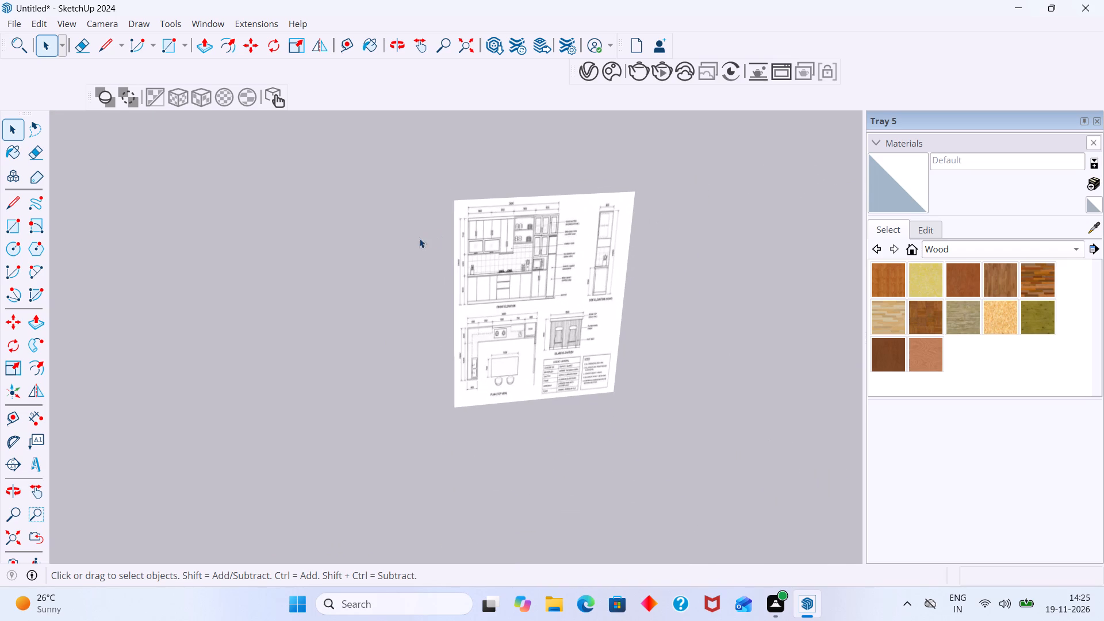
pyautogui.press('r')
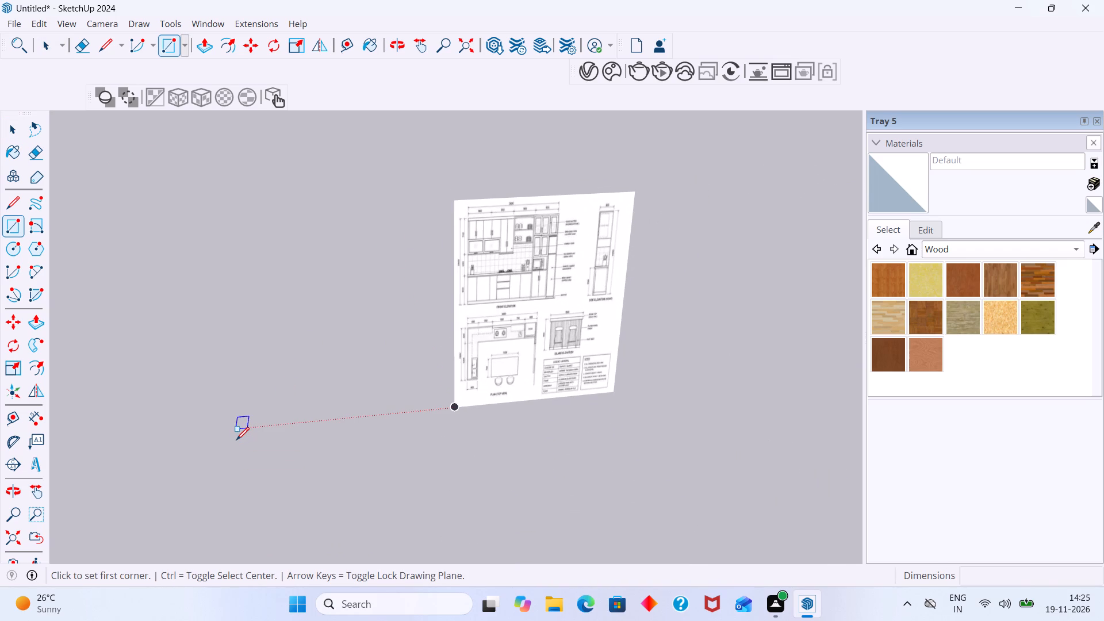
pyautogui.press('Left')
pyautogui.click(225, 432)
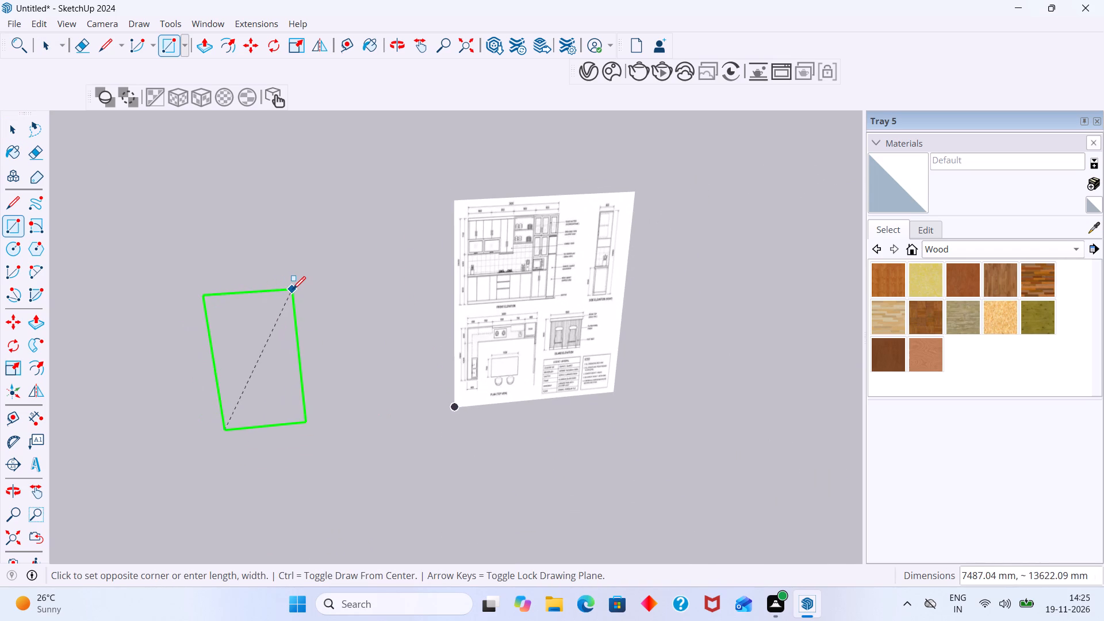
pyautogui.scroll(5, 294, 289)
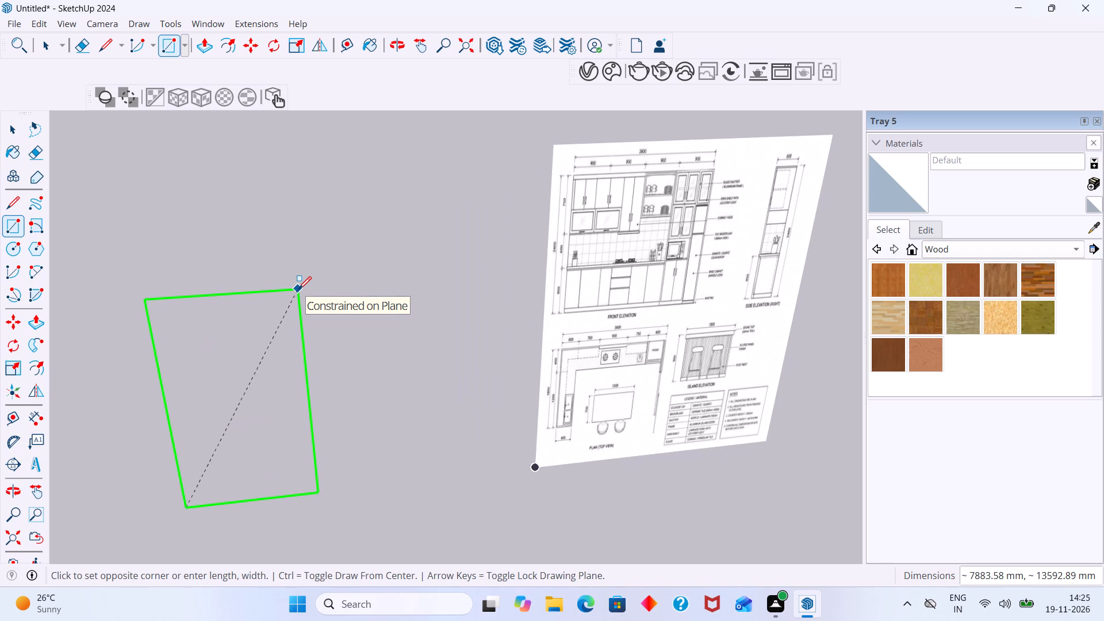
pyautogui.write('3600')
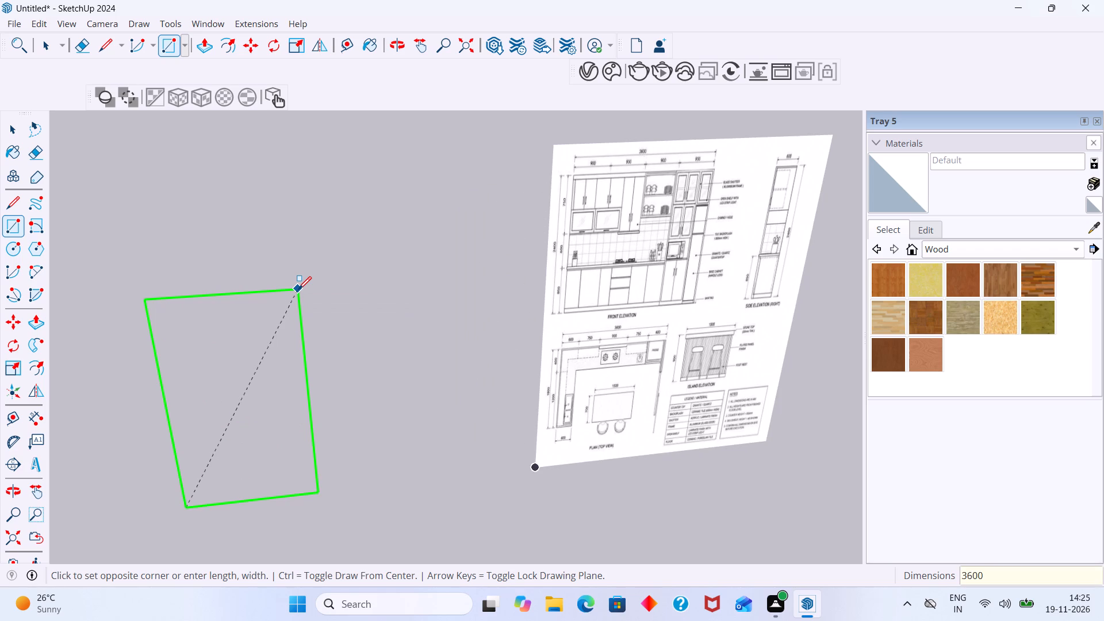
pyautogui.press(',')
pyautogui.write('2400')
pyautogui.press('Return')
pyautogui.press('space')
# Examine the new wall rectangle against the front elevation on the kitchen drawing, comparing their sizes and placement.
pyautogui.scroll(7, 559, 269)
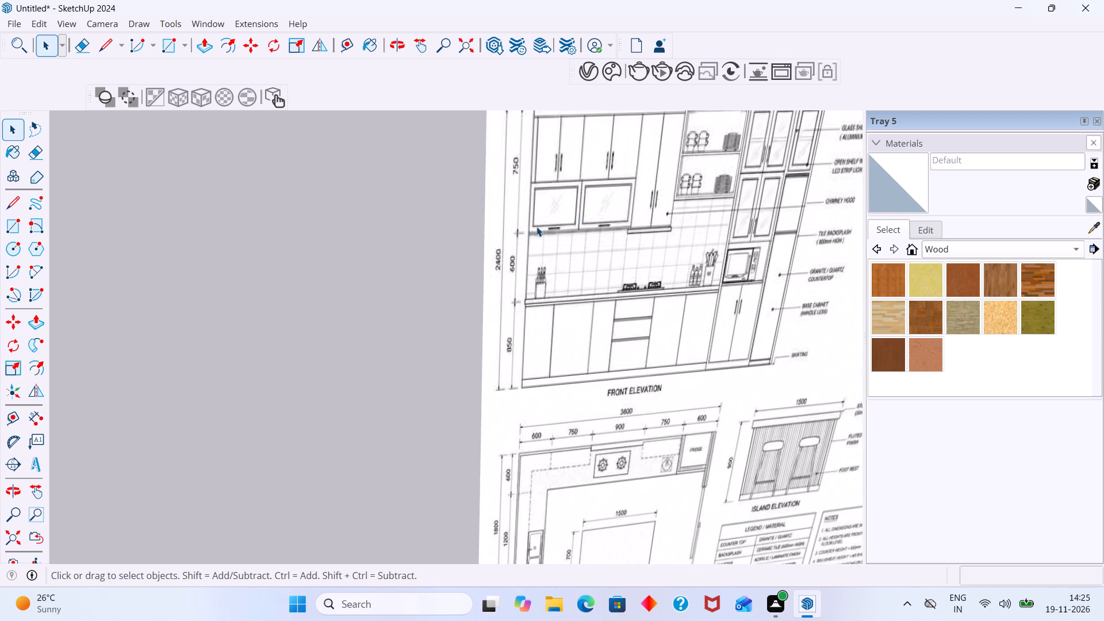
pyautogui.scroll(2, 536, 227)
pyautogui.scroll(-9, 537, 229)
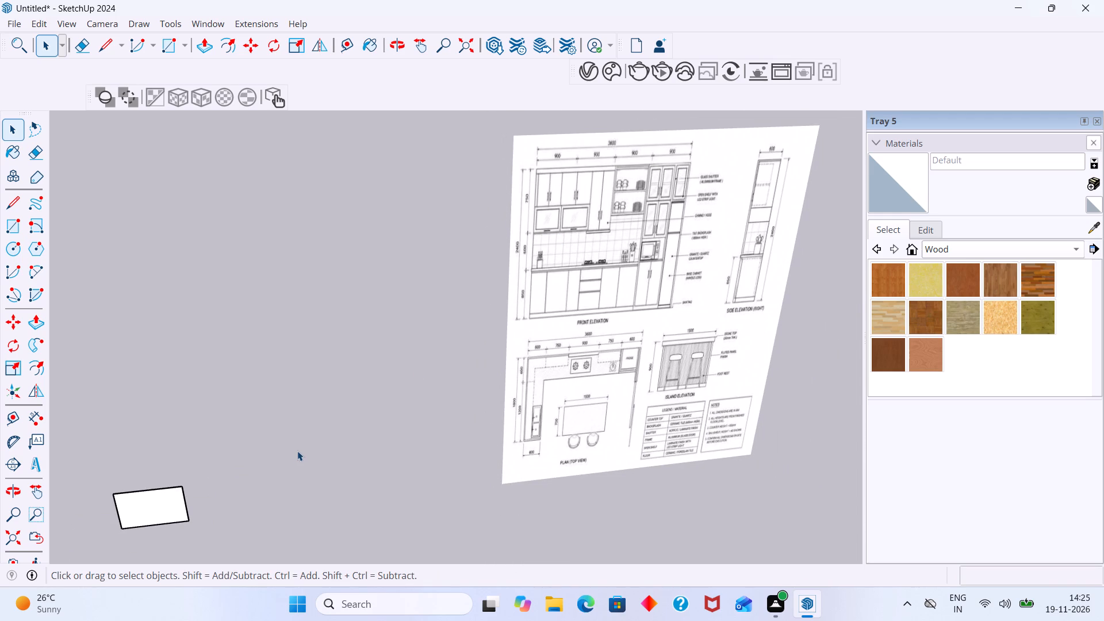
pyautogui.keyDown('shift'); pyautogui.moveTo(358, 435); pyautogui.dragTo(420, 390, button='middle'); pyautogui.keyUp('shift')
pyautogui.scroll(-1, 370, 401)
pyautogui.moveTo(355, 416); pyautogui.dragTo(347, 421, button='middle')
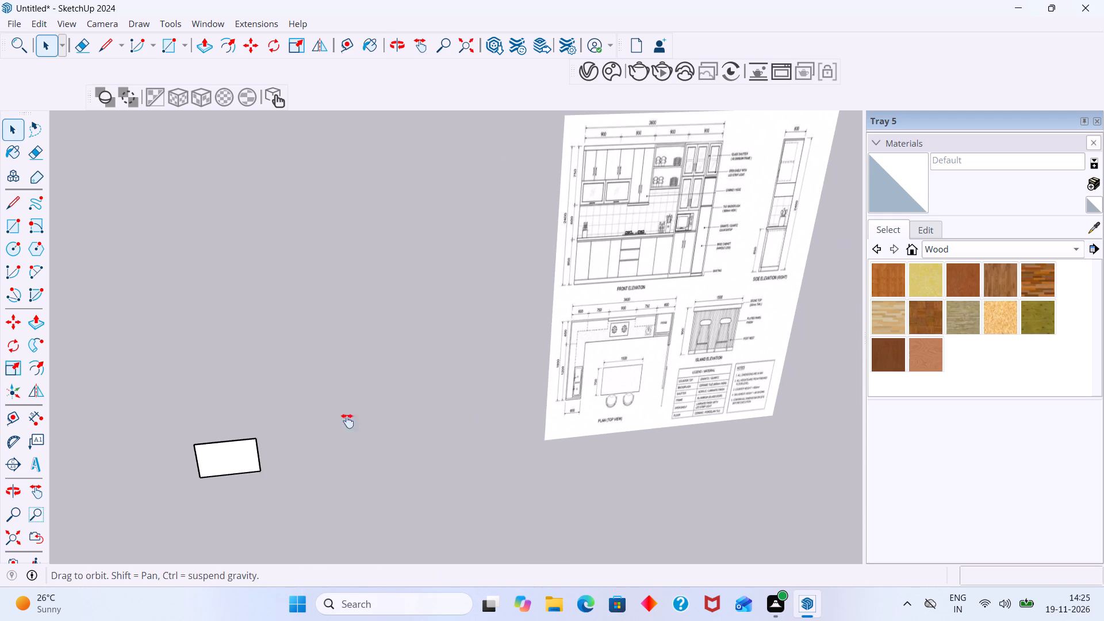
pyautogui.moveTo(347, 421); pyautogui.dragTo(321, 443, button='middle')
pyautogui.scroll(14, 721, 241)
pyautogui.scroll(-4, 448, 265)
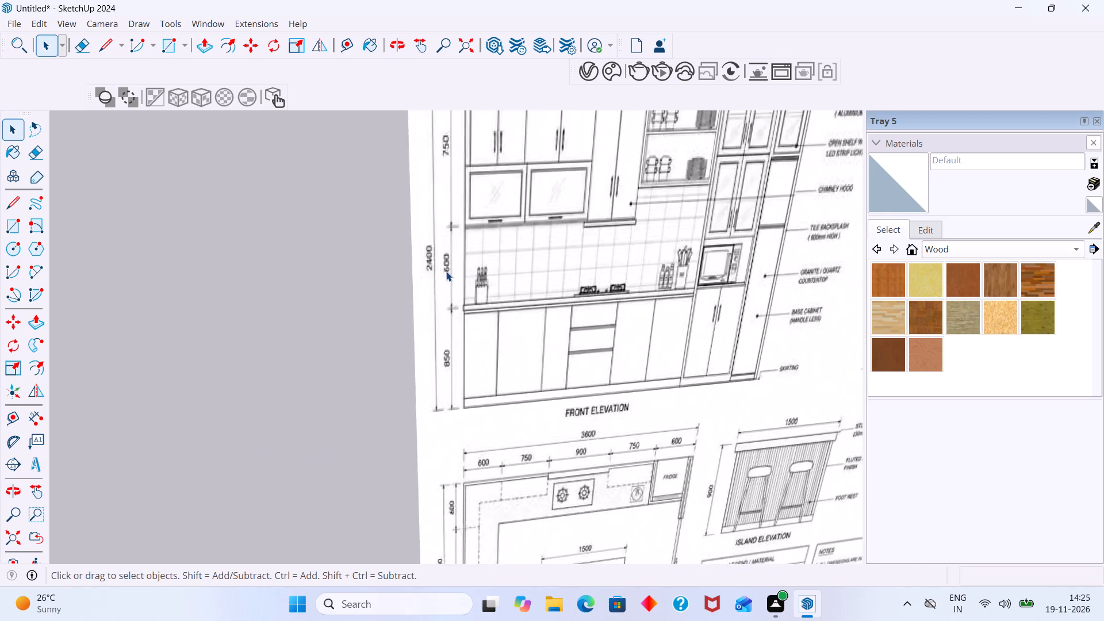
pyautogui.scroll(-10, 446, 271)
pyautogui.keyDown('shift'); pyautogui.moveTo(429, 325); pyautogui.dragTo(574, 225, button='middle'); pyautogui.keyUp('shift')
pyautogui.scroll(6, 612, 225)
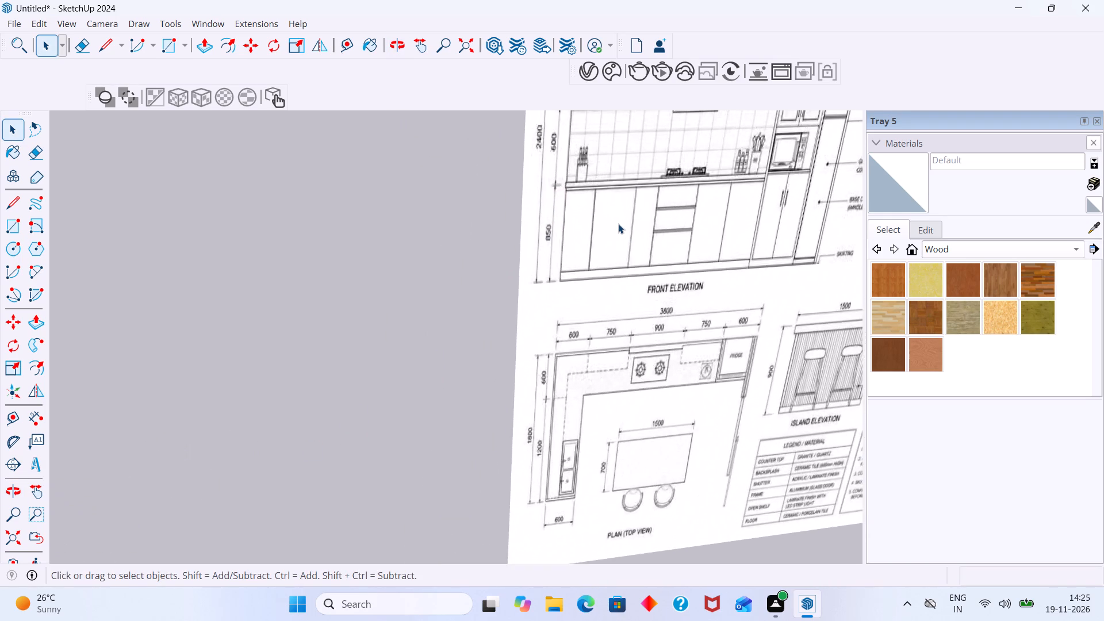
pyautogui.scroll(-8, 618, 224)
# Move the kitchen drawing by its upper-left corner toward the new wall rectangle, about 62315 mm and a further 9181 mm.
pyautogui.click(608, 224)
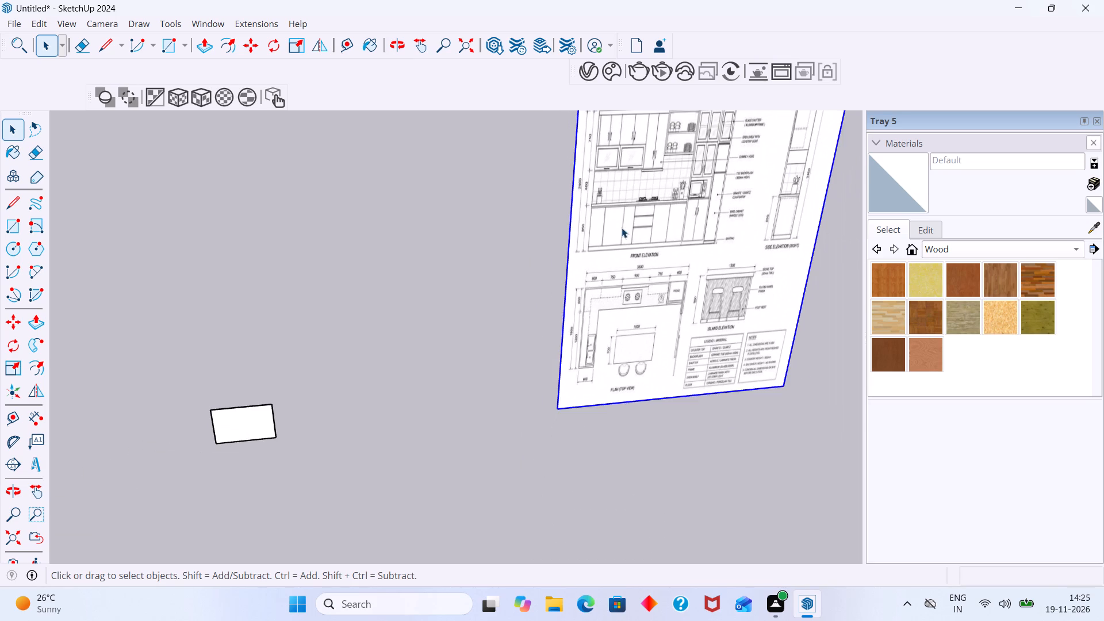
pyautogui.keyDown('shift'); pyautogui.moveTo(619, 242); pyautogui.dragTo(577, 302, button='middle'); pyautogui.keyUp('shift')
pyautogui.press('m')
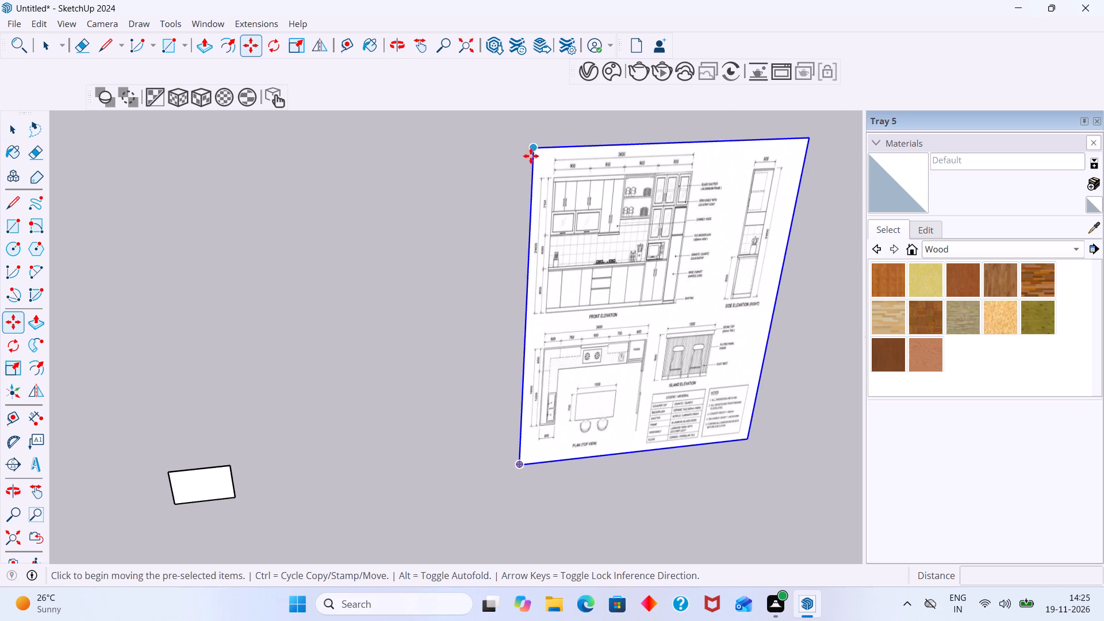
pyautogui.click(531, 146)
pyautogui.scroll(-2, 263, 438)
pyautogui.keyDown('shift'); pyautogui.moveTo(269, 438); pyautogui.dragTo(484, 355, button='middle'); pyautogui.keyUp('shift')
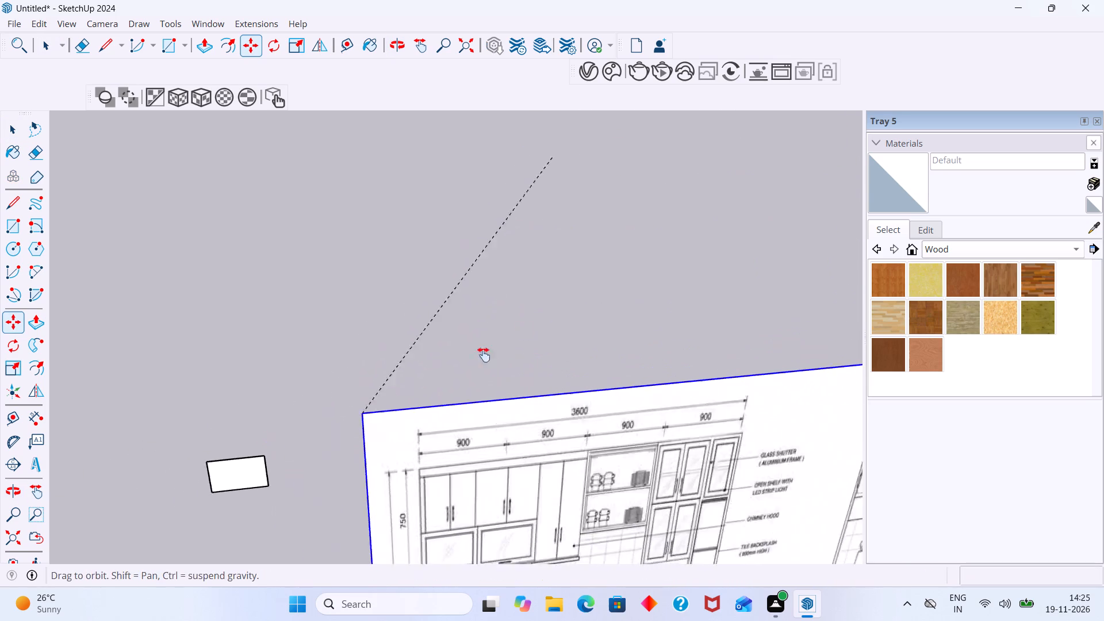
pyautogui.keyDown('shift'); pyautogui.moveTo(484, 355); pyautogui.dragTo(547, 316, button='middle'); pyautogui.keyUp('shift')
pyautogui.scroll(2, 414, 405)
pyautogui.moveTo(343, 428); pyautogui.dragTo(457, 358, button='middle')
pyautogui.scroll(1, 428, 386)
pyautogui.scroll(-8, 408, 384)
pyautogui.moveTo(384, 398); pyautogui.dragTo(523, 312, button='middle')
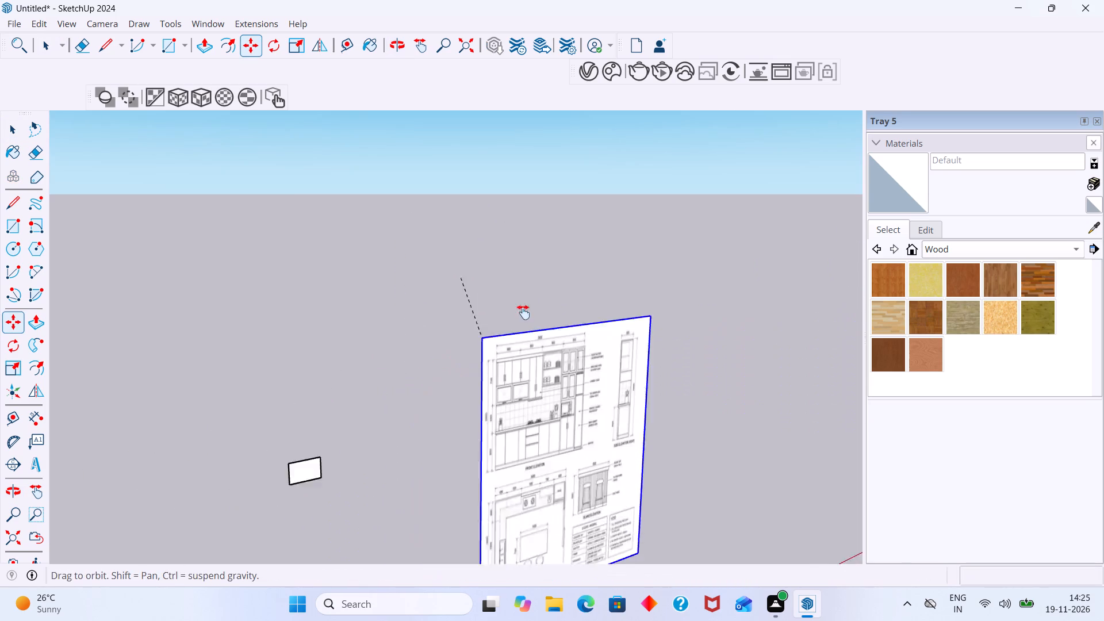
pyautogui.moveTo(523, 312); pyautogui.dragTo(567, 288, button='middle')
pyautogui.click(427, 389)
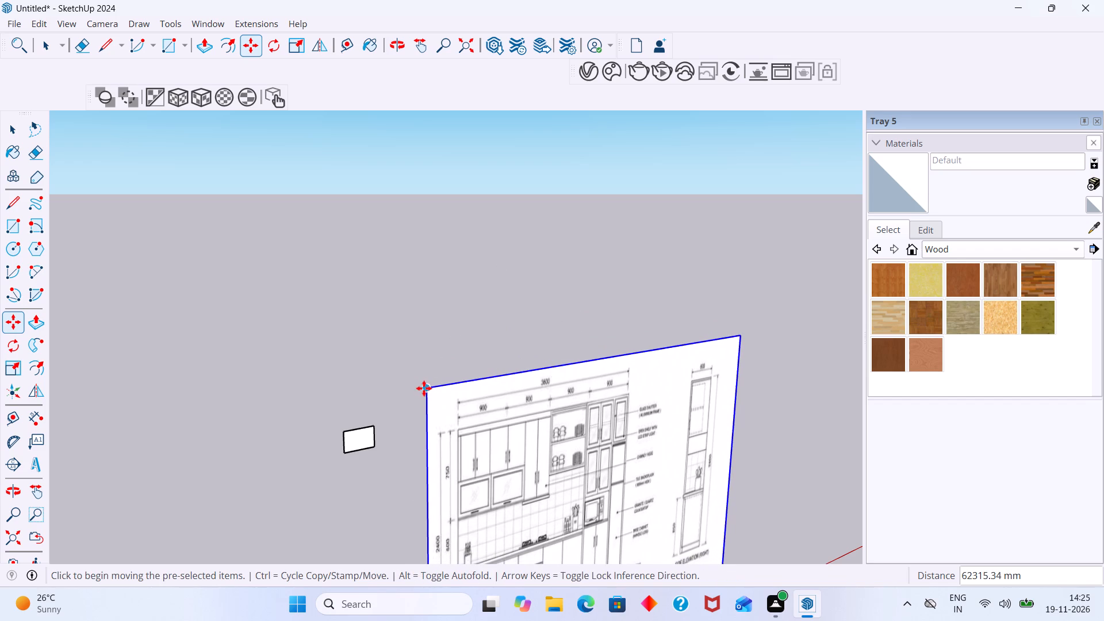
pyautogui.click(424, 388)
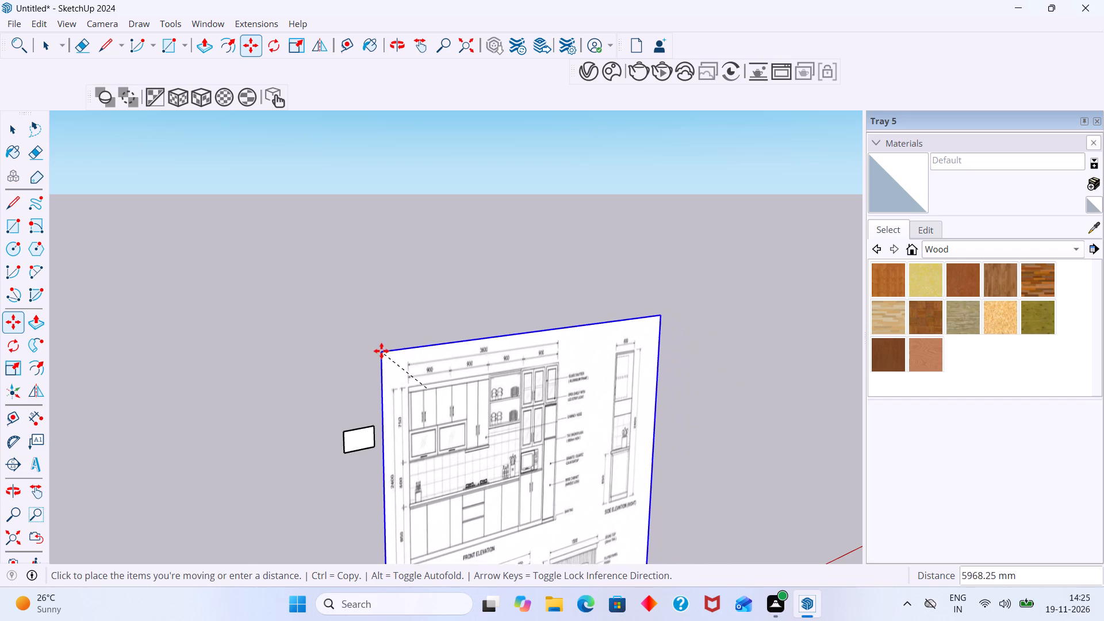
pyautogui.click(383, 337)
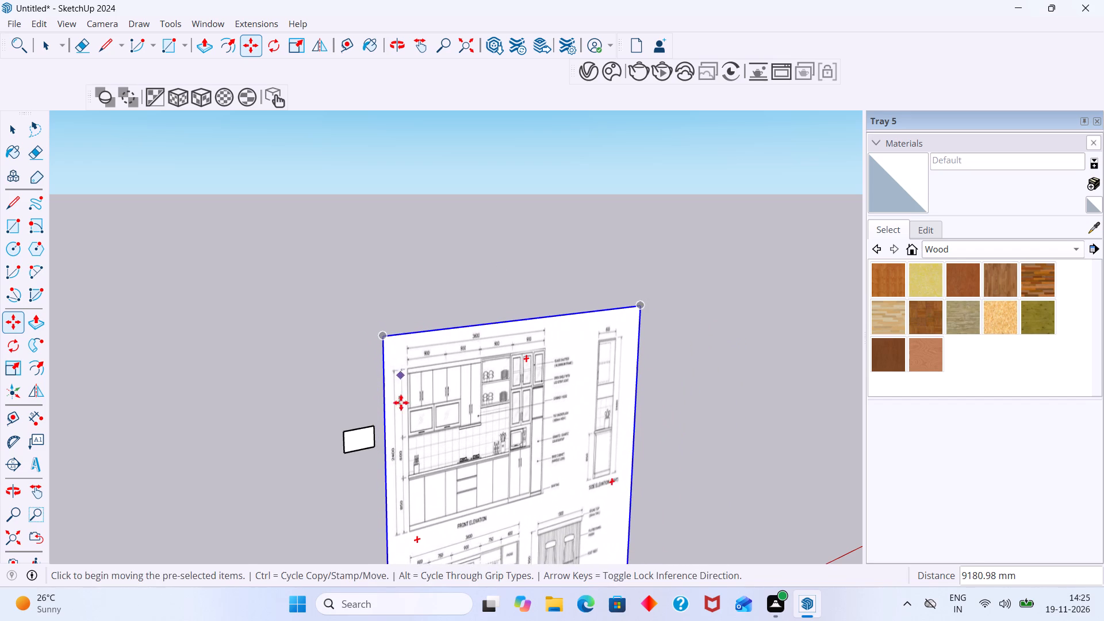
# Move the kitchen drawing by its lower-left corner onto the wall rectangle's lower-right corner, about 43346 mm.
pyautogui.moveTo(377, 448); pyautogui.dragTo(319, 436, button='middle')
pyautogui.moveTo(531, 444); pyautogui.dragTo(669, 435, button='middle')
pyautogui.scroll(-3, 492, 431)
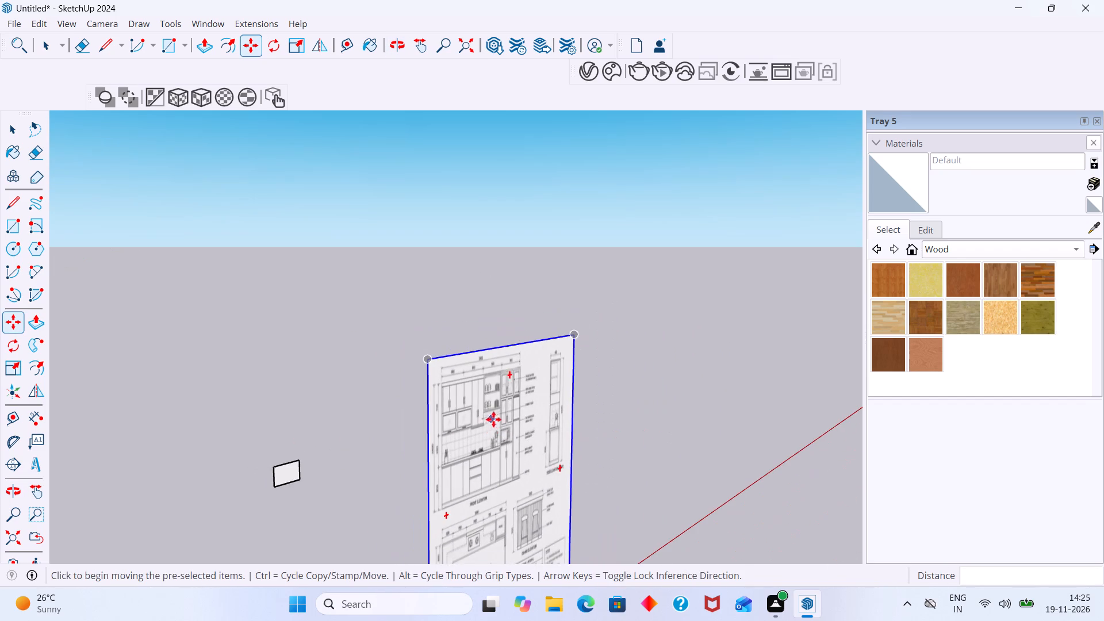
pyautogui.press('space')
pyautogui.scroll(-10, 477, 442)
pyautogui.keyDown('shift'); pyautogui.moveTo(439, 444); pyautogui.dragTo(530, 283, button='middle'); pyautogui.keyUp('shift')
pyautogui.press('m')
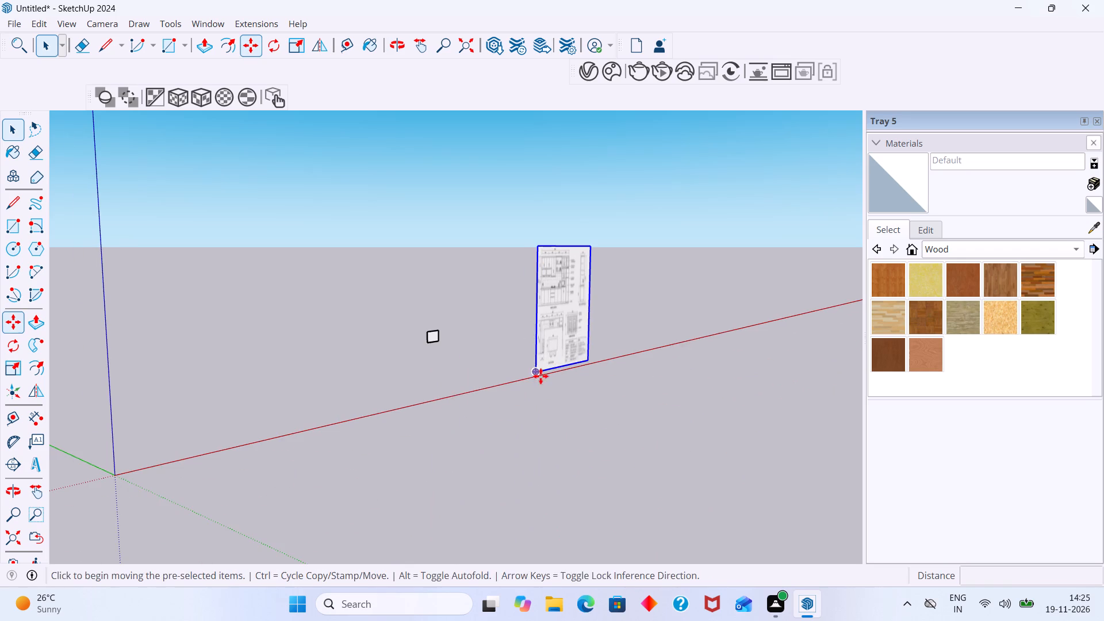
pyautogui.scroll(9, 549, 387)
pyautogui.click(528, 358)
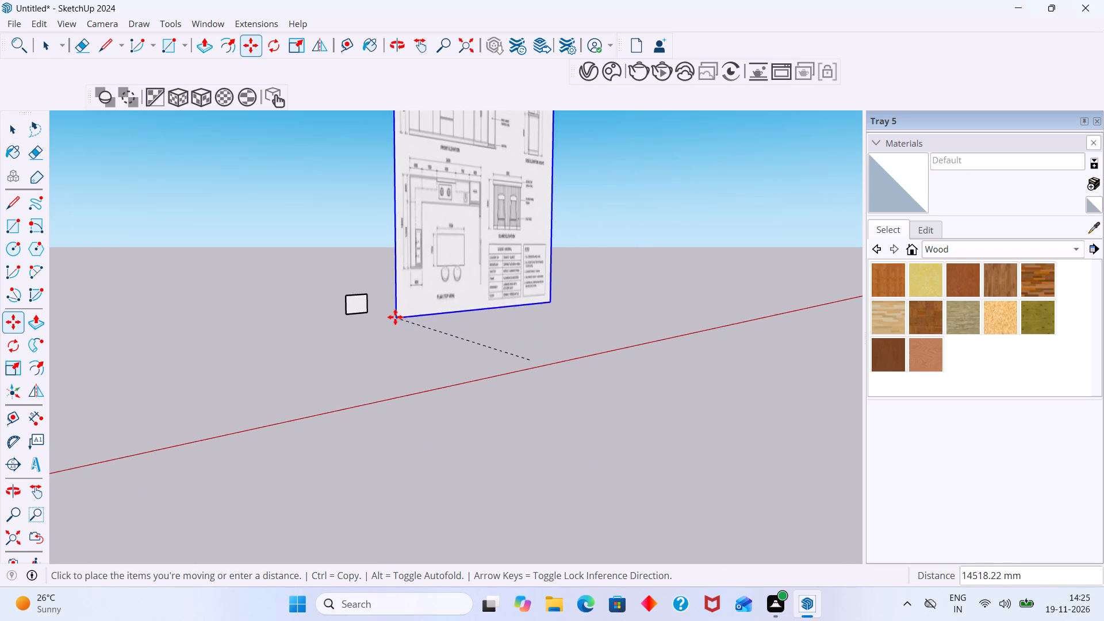
pyautogui.scroll(17, 378, 307)
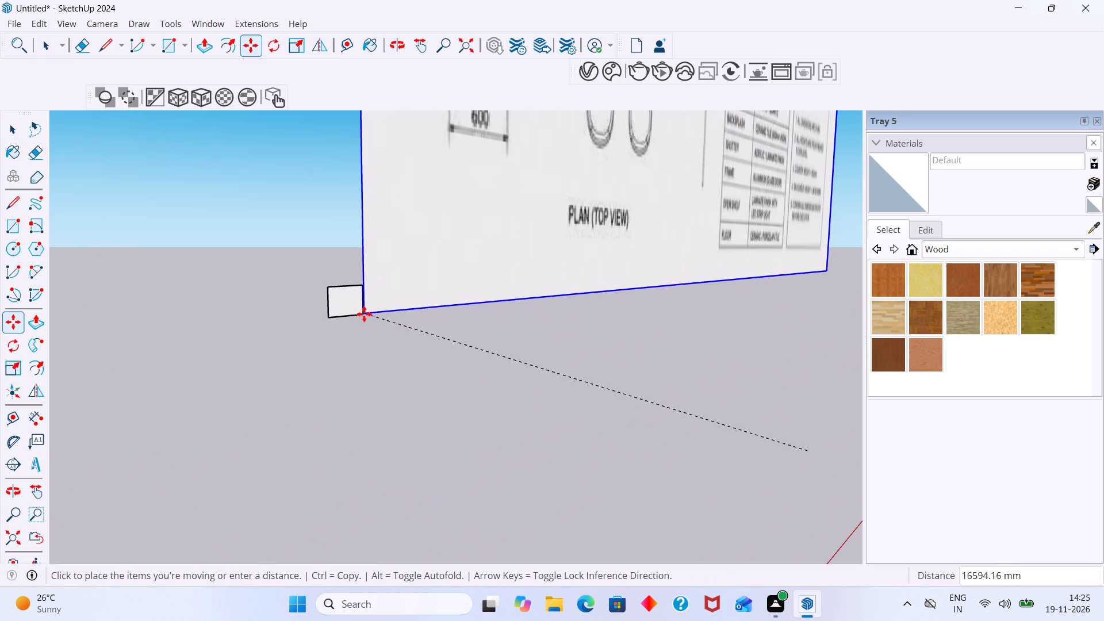
pyautogui.moveTo(363, 317); pyautogui.dragTo(417, 377, button='middle')
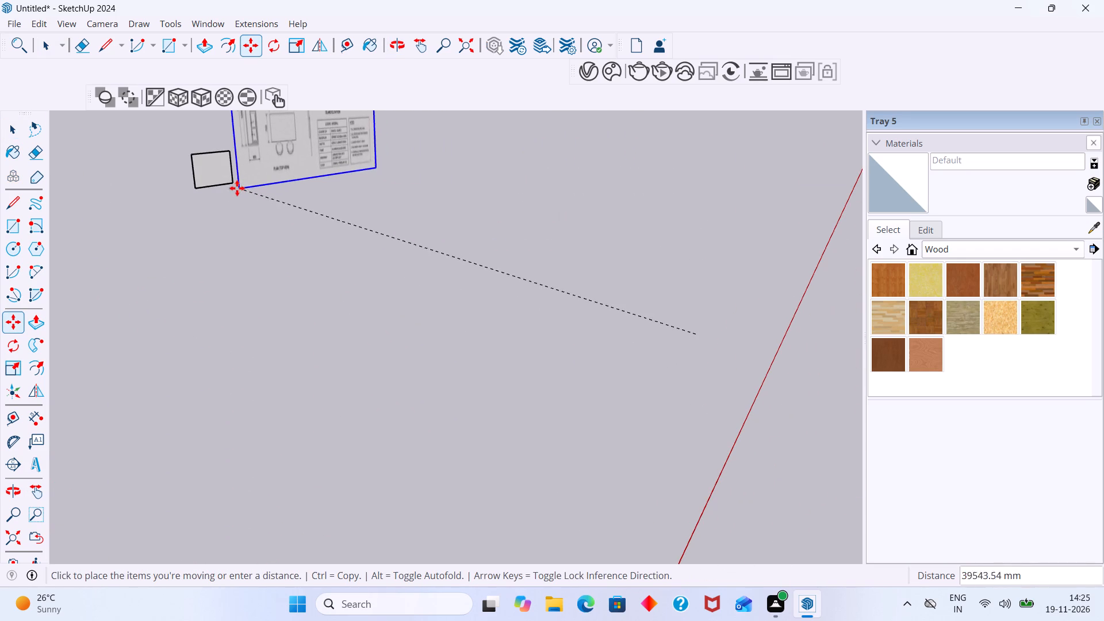
pyautogui.scroll(9, 237, 181)
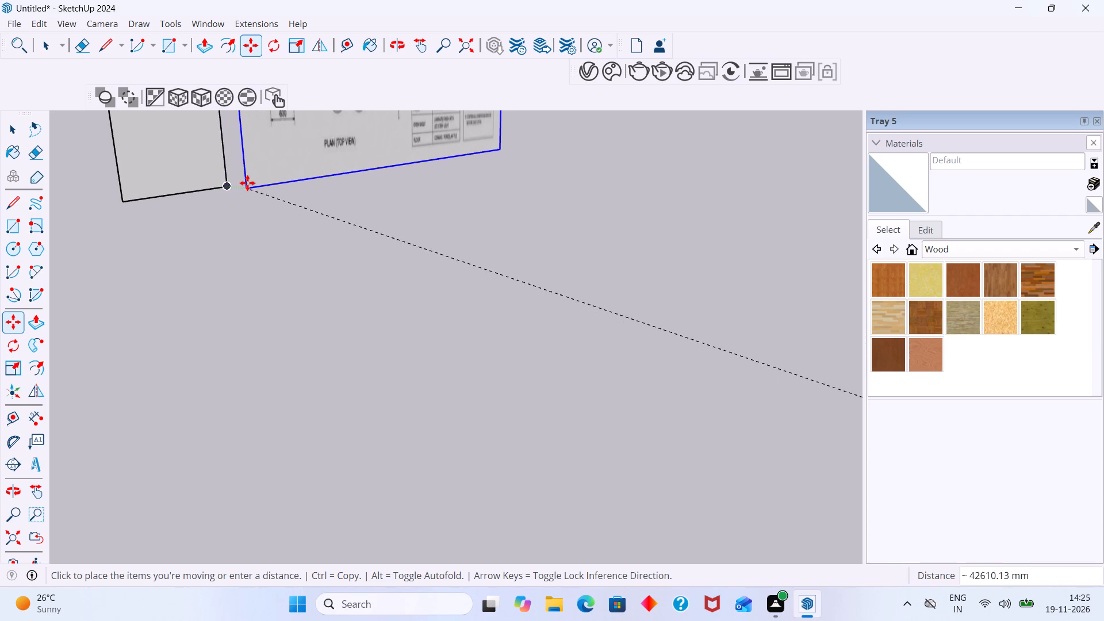
pyautogui.click(230, 187)
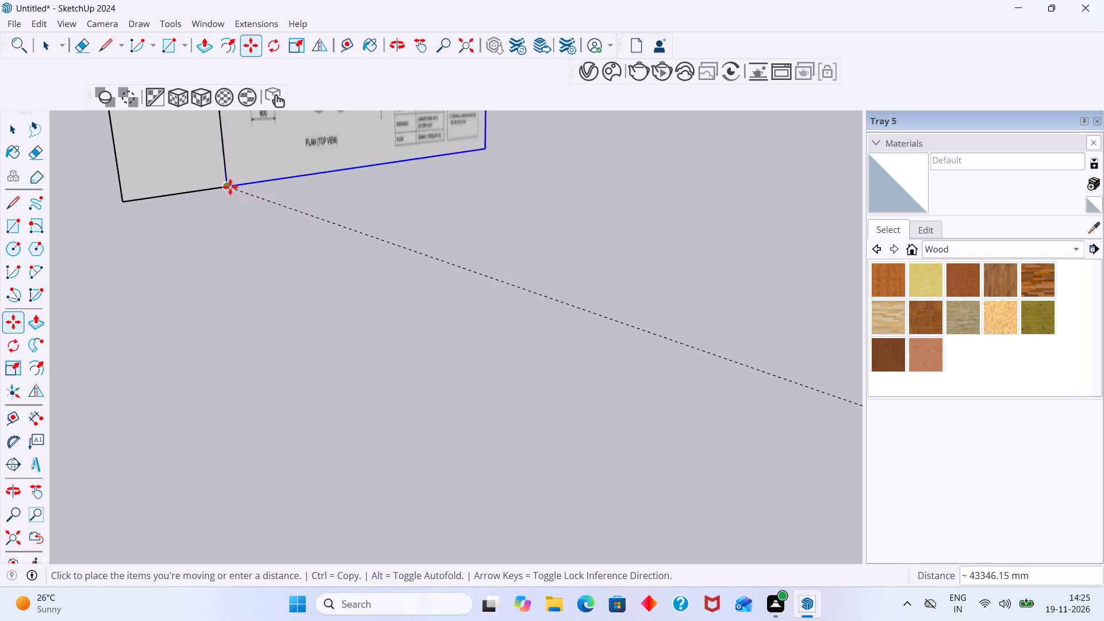
# Move the kitchen drawing along the red axis about 2042 mm away from the wall rectangle.
pyautogui.press('space')
pyautogui.scroll(-6, 343, 216)
pyautogui.keyDown('shift'); pyautogui.moveTo(346, 217); pyautogui.dragTo(325, 342, button='middle'); pyautogui.keyUp('shift')
pyautogui.scroll(-3, 323, 342)
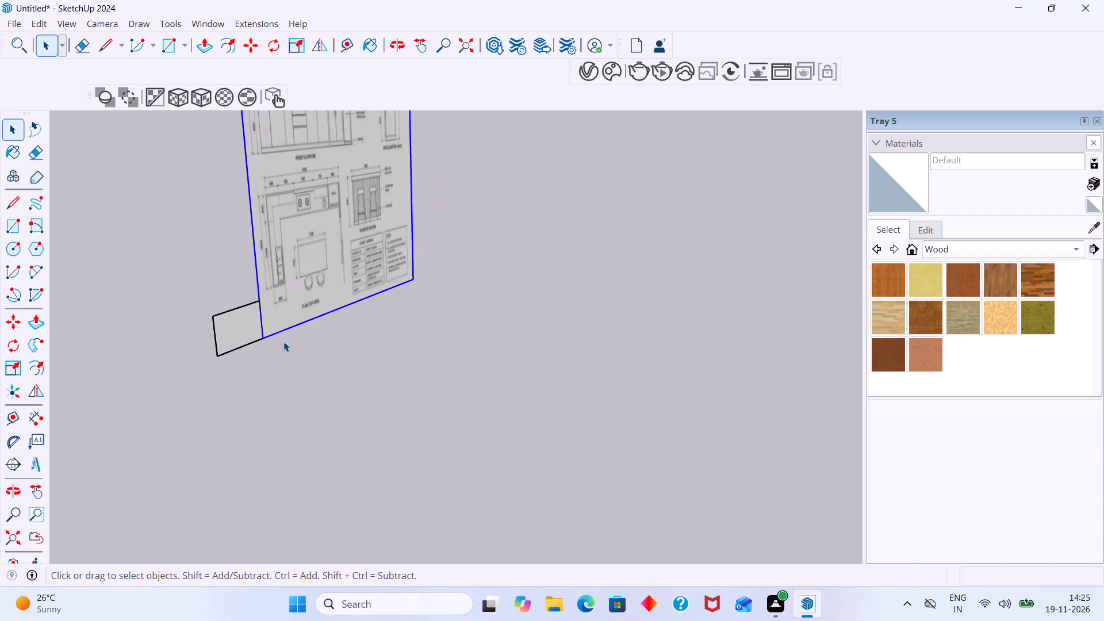
pyautogui.scroll(6, 279, 340)
pyautogui.press('m')
pyautogui.scroll(7, 249, 328)
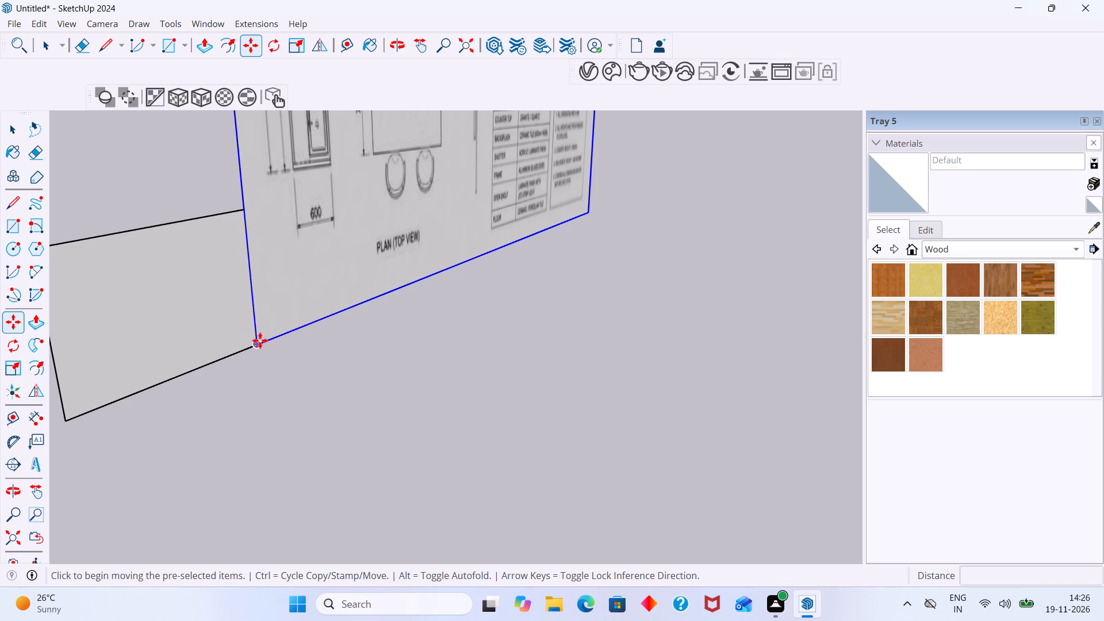
pyautogui.click(258, 342)
pyautogui.click(331, 316)
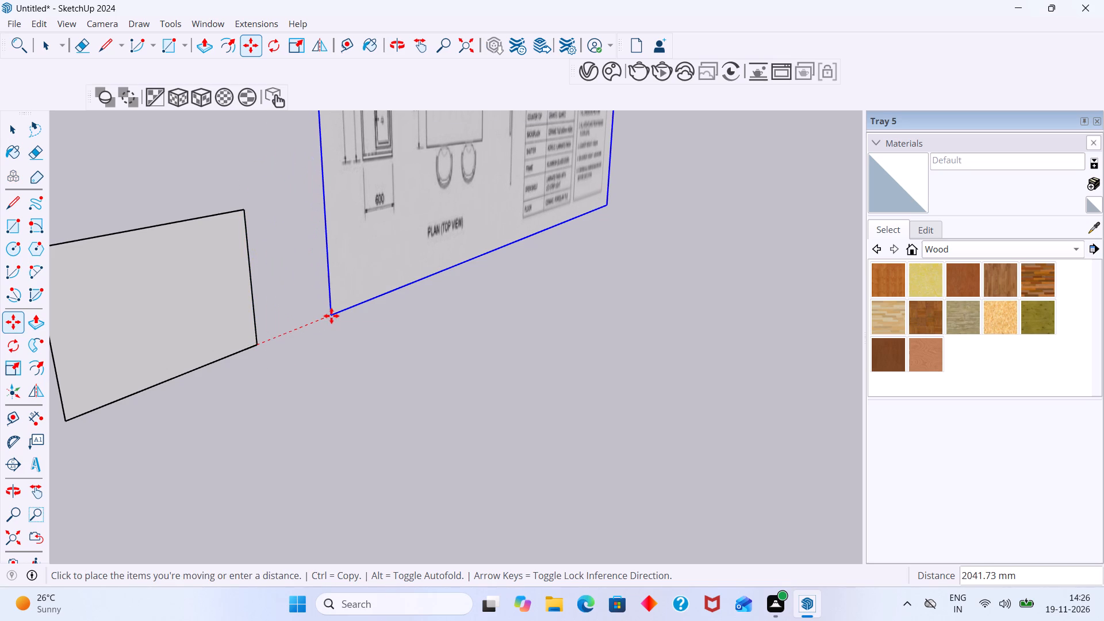
# Lower the kitchen drawing vertically about 11413 mm so its front elevation sits beside the wall rectangle, and deselect it.
pyautogui.press('space')
pyautogui.scroll(-14, 624, 305)
pyautogui.keyDown('shift'); pyautogui.moveTo(594, 329); pyautogui.dragTo(485, 407, button='middle'); pyautogui.keyUp('shift')
pyautogui.moveTo(484, 402); pyautogui.dragTo(353, 369, button='middle')
pyautogui.scroll(-7, 400, 367)
pyautogui.moveTo(503, 362); pyautogui.dragTo(339, 364, button='middle')
pyautogui.scroll(7, 424, 352)
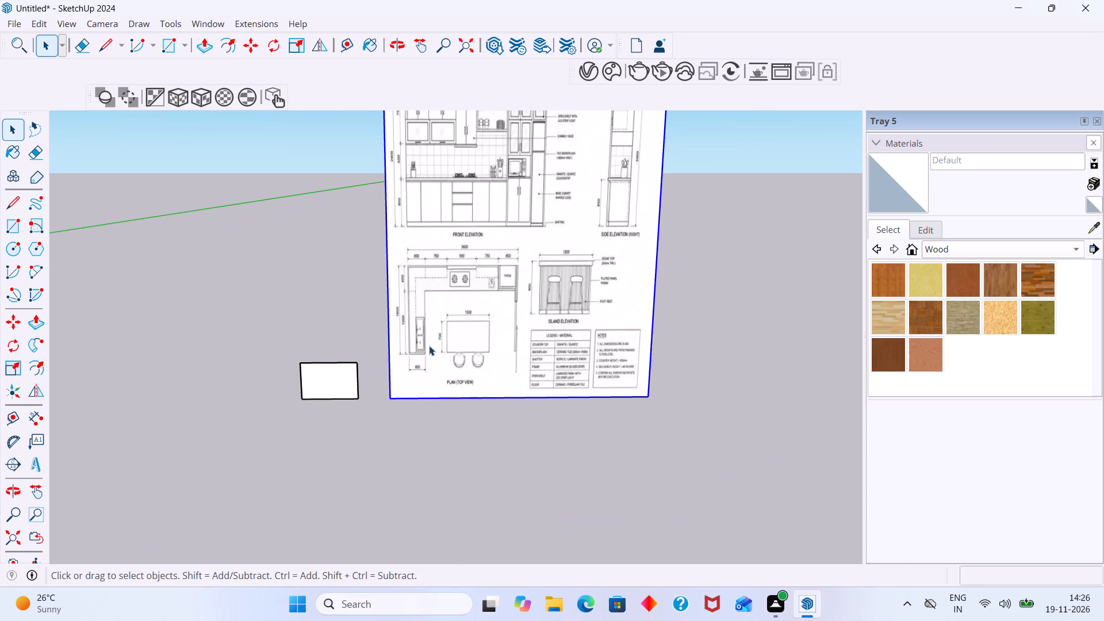
pyautogui.press('m')
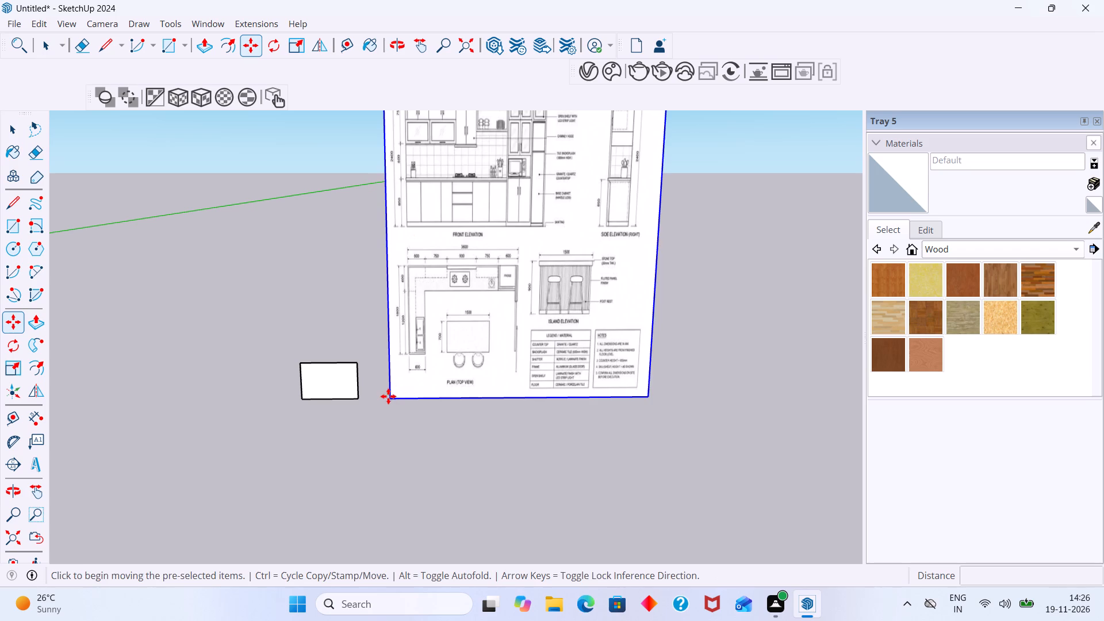
pyautogui.click(388, 396)
pyautogui.press('Up')
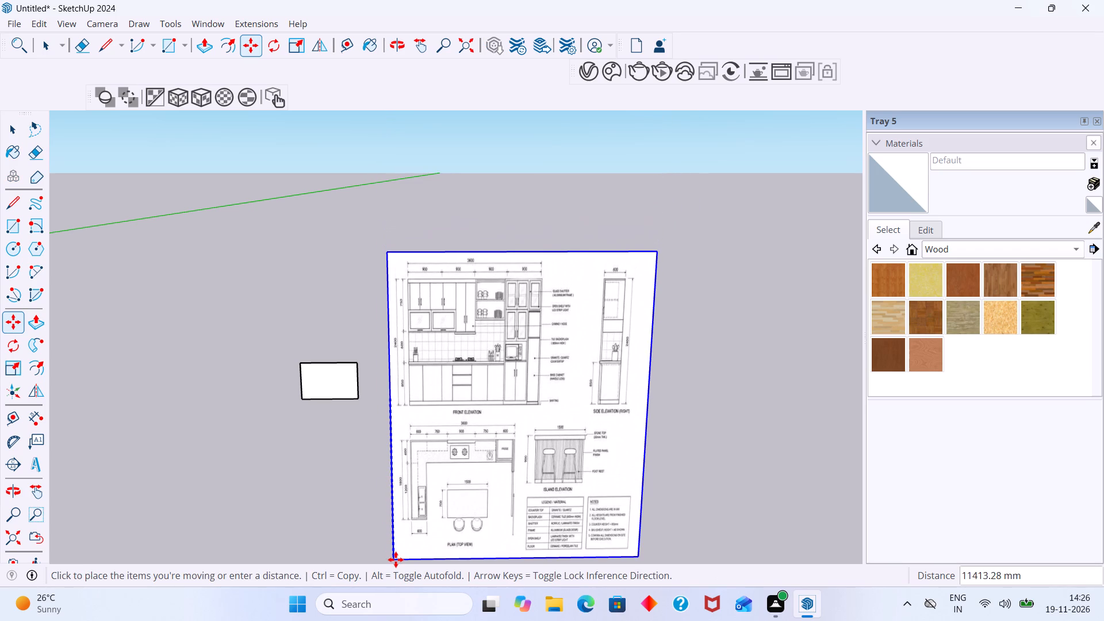
pyautogui.click(396, 559)
pyautogui.press('space')
pyautogui.click(784, 372)
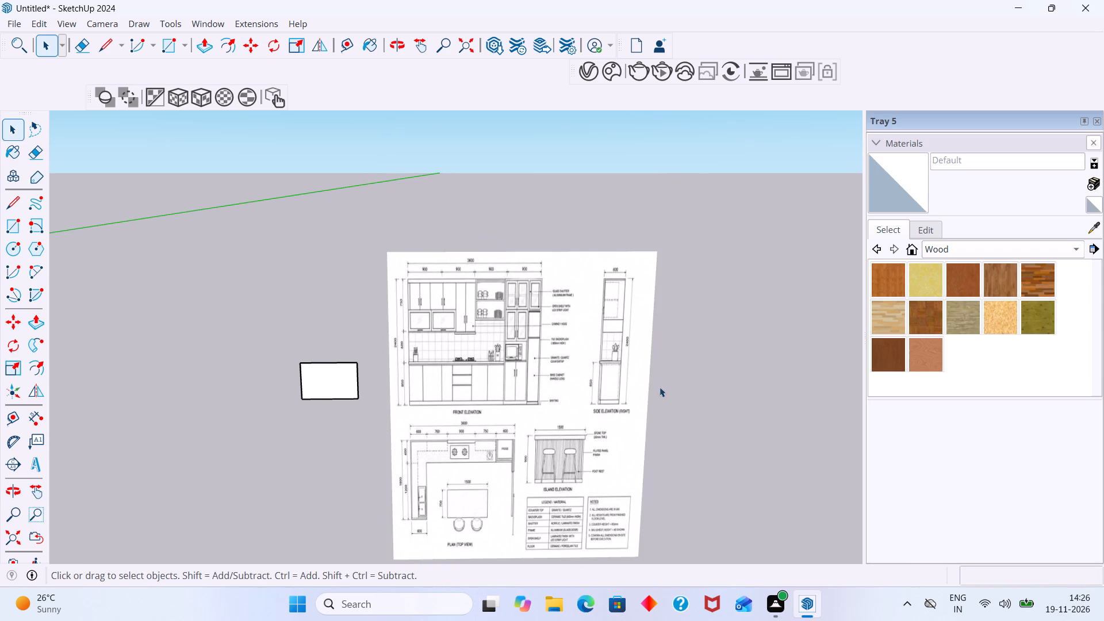
# Make the wall rectangle's face and edges a group and open that group for editing.
pyautogui.moveTo(422, 407); pyautogui.dragTo(517, 383, button='middle')
pyautogui.scroll(5, 382, 351)
pyautogui.moveTo(380, 370); pyautogui.dragTo(412, 393, button='middle')
pyautogui.scroll(6, 412, 396)
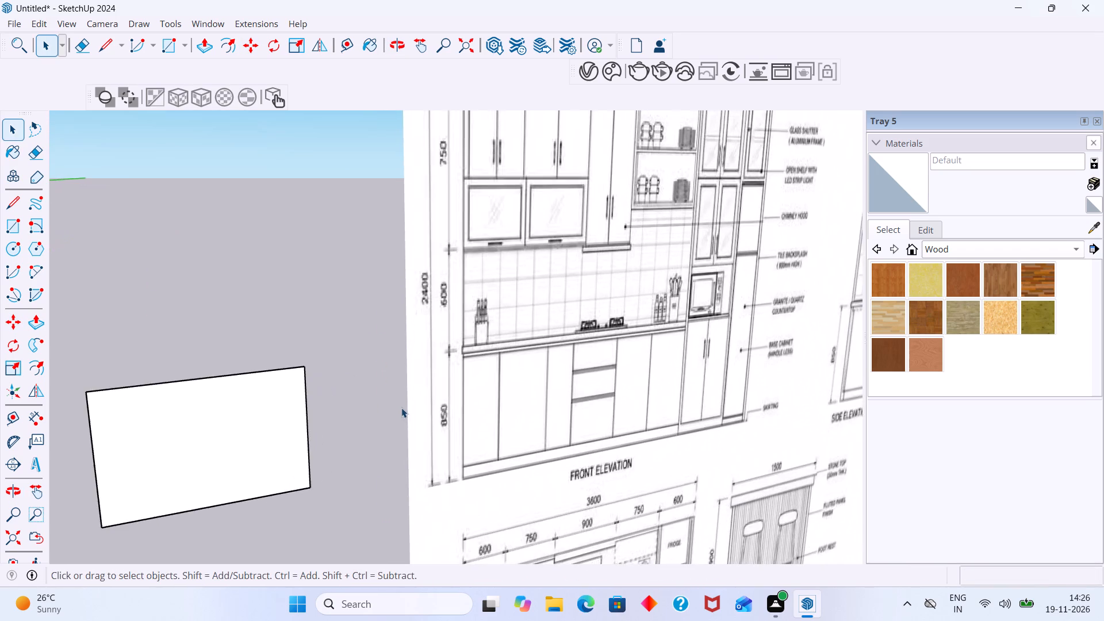
pyautogui.scroll(1, 401, 408)
pyautogui.moveTo(397, 408); pyautogui.dragTo(360, 408, button='middle')
pyautogui.moveTo(430, 428); pyautogui.dragTo(389, 428, button='middle')
pyautogui.scroll(2, 294, 443)
pyautogui.scroll(-2, 273, 441)
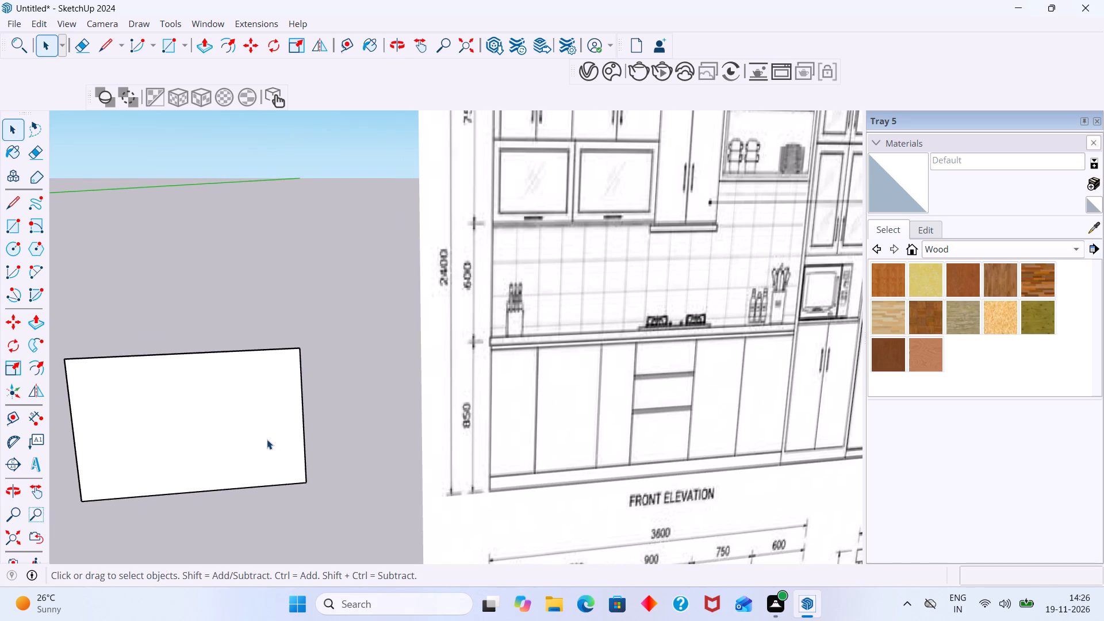
pyautogui.doubleClick(267, 439)
pyautogui.rightClick(266, 438)
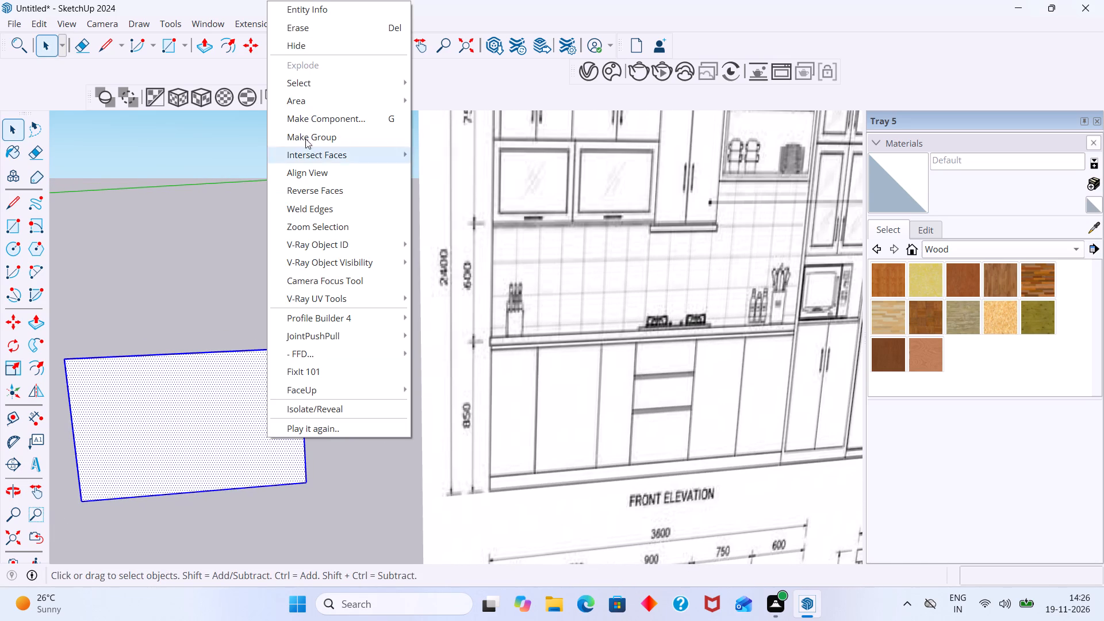
pyautogui.click(314, 135)
pyautogui.tripleClick(241, 401)
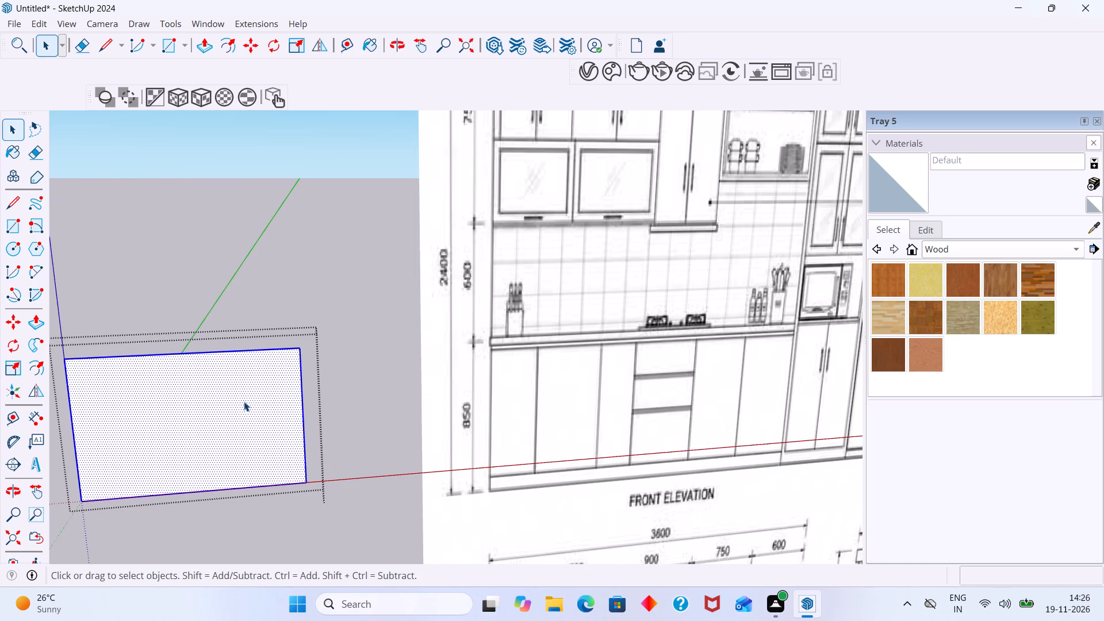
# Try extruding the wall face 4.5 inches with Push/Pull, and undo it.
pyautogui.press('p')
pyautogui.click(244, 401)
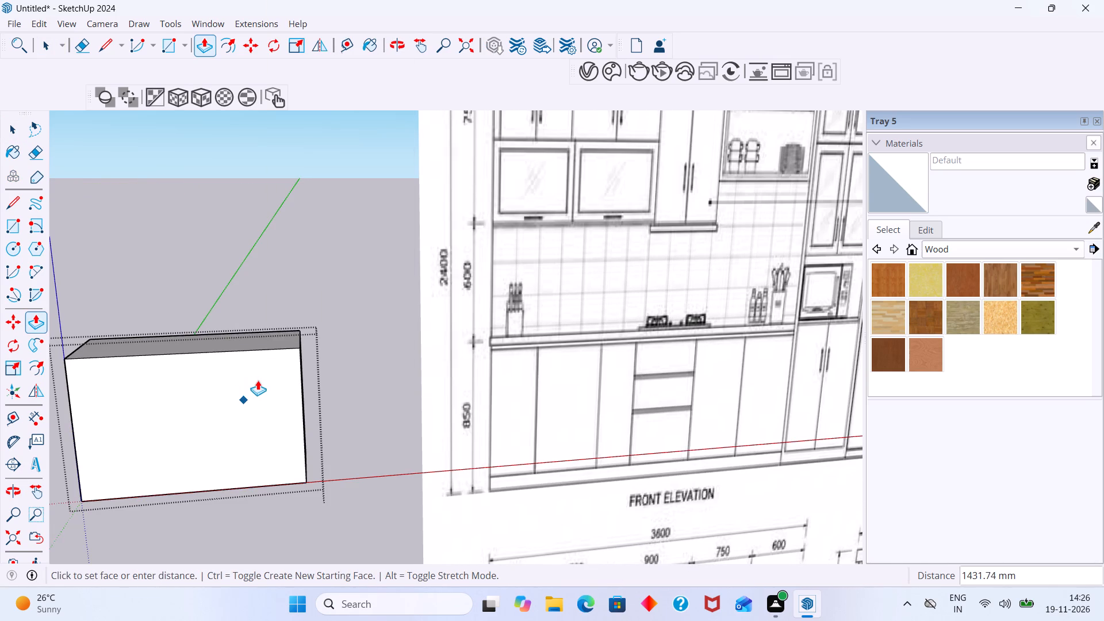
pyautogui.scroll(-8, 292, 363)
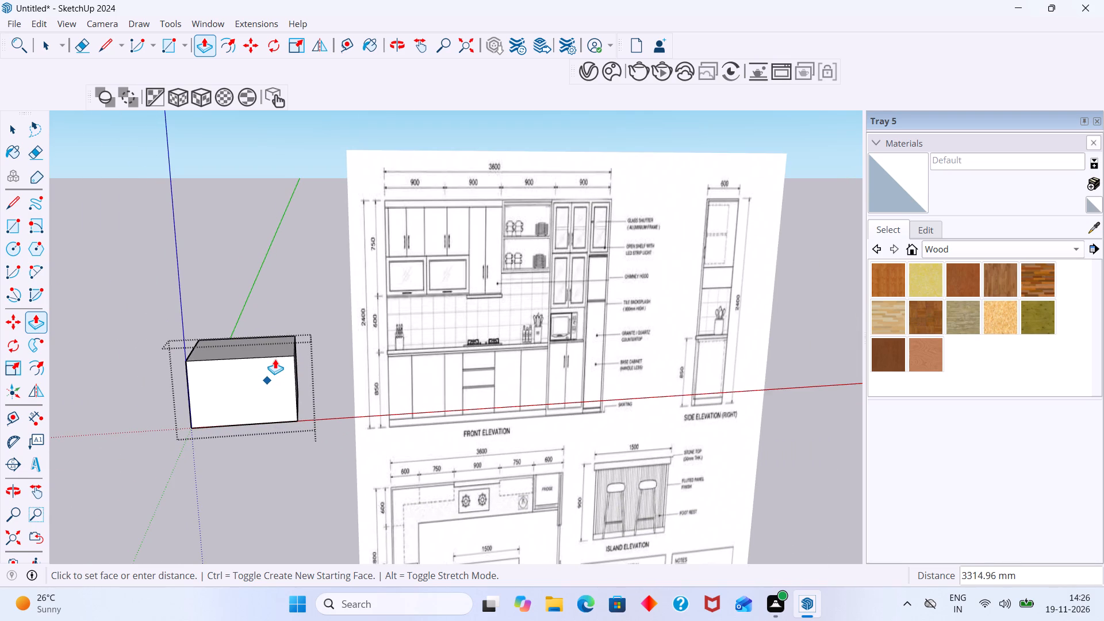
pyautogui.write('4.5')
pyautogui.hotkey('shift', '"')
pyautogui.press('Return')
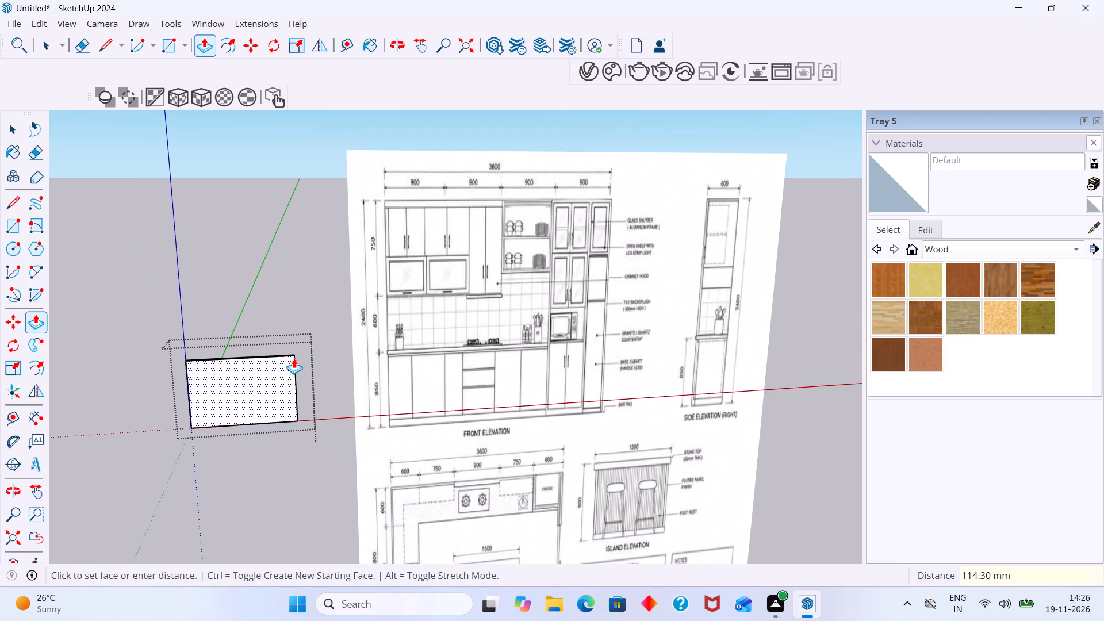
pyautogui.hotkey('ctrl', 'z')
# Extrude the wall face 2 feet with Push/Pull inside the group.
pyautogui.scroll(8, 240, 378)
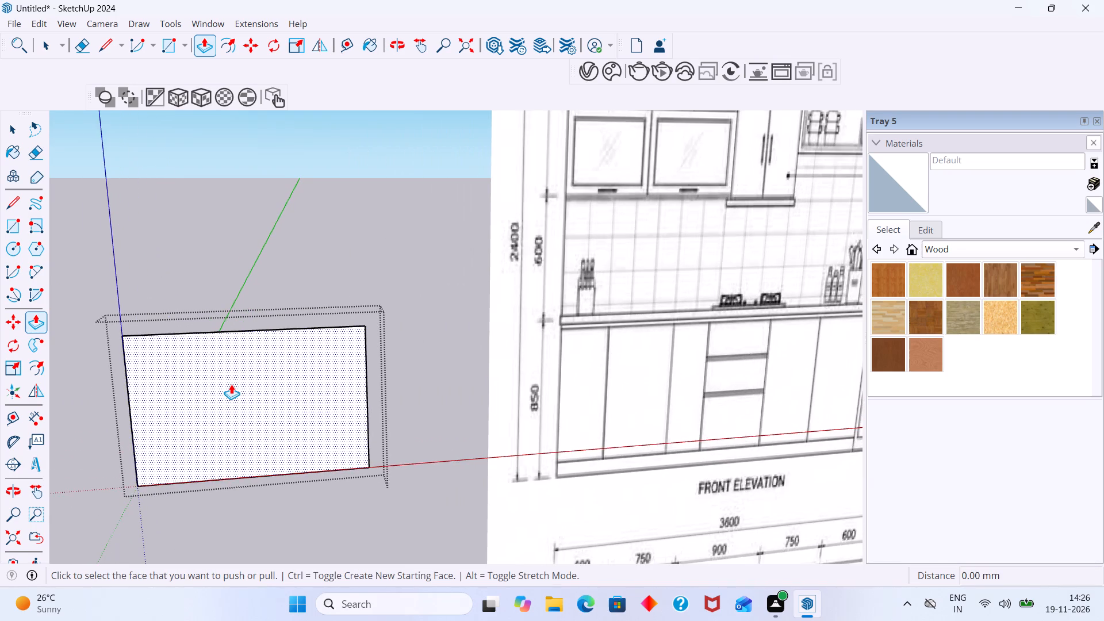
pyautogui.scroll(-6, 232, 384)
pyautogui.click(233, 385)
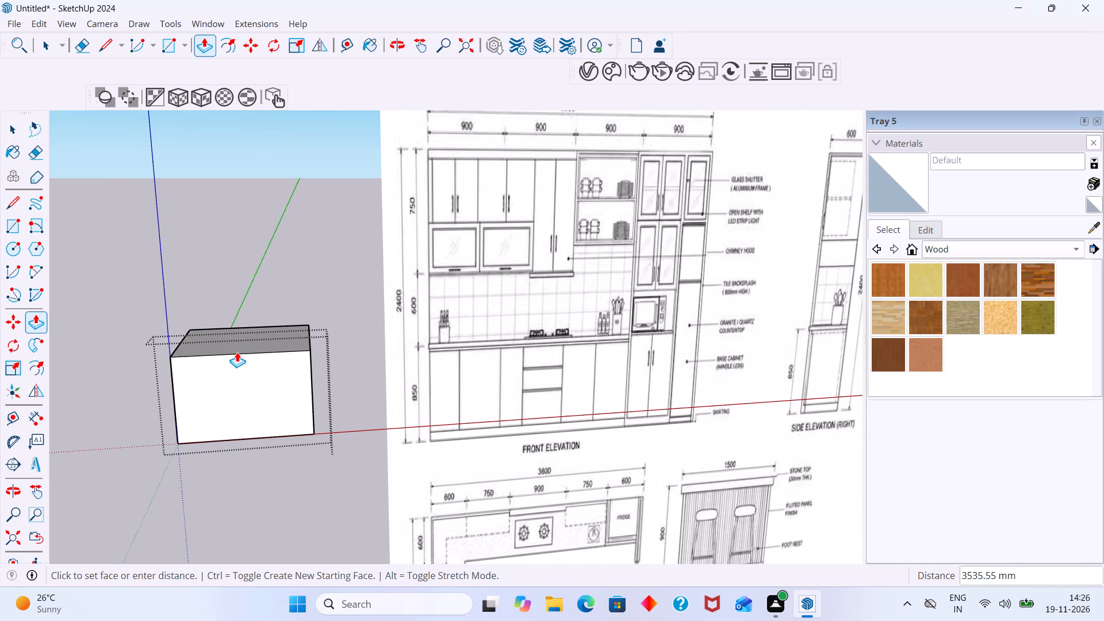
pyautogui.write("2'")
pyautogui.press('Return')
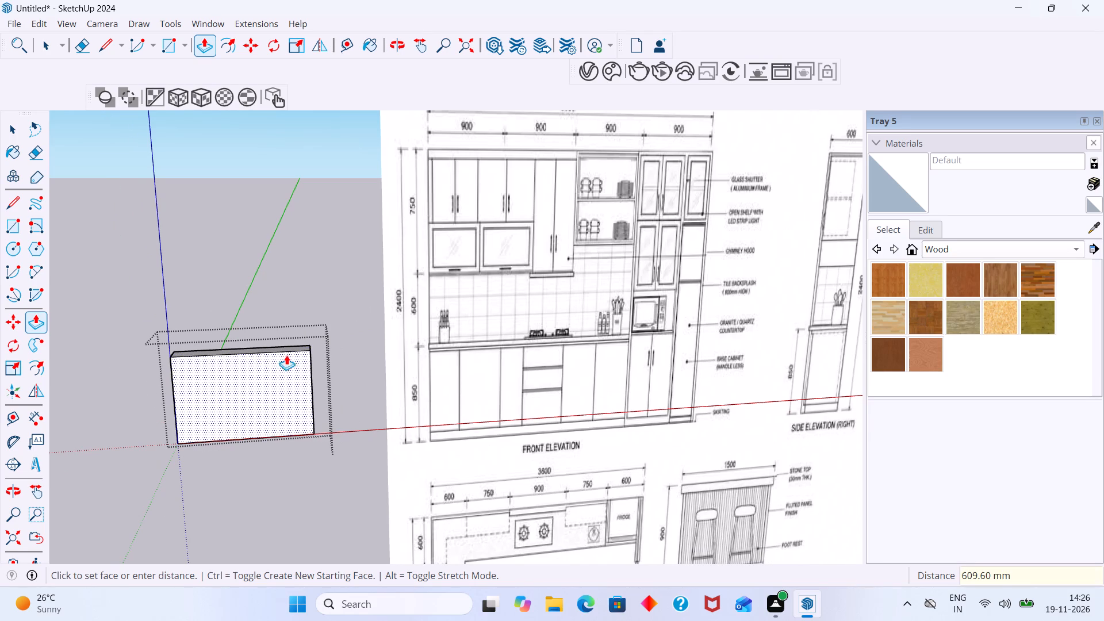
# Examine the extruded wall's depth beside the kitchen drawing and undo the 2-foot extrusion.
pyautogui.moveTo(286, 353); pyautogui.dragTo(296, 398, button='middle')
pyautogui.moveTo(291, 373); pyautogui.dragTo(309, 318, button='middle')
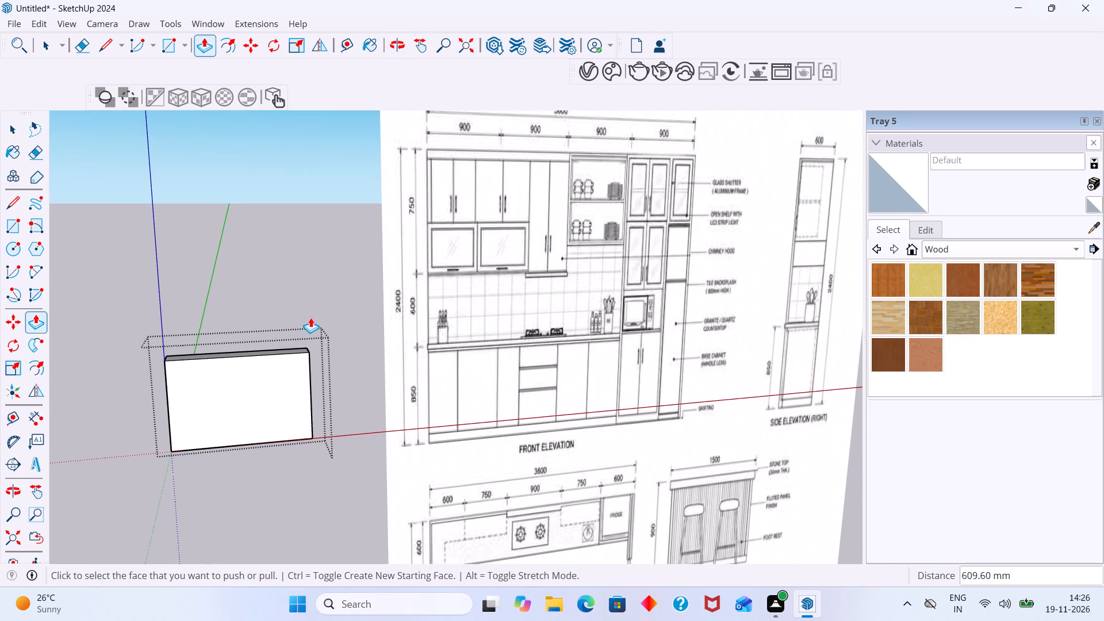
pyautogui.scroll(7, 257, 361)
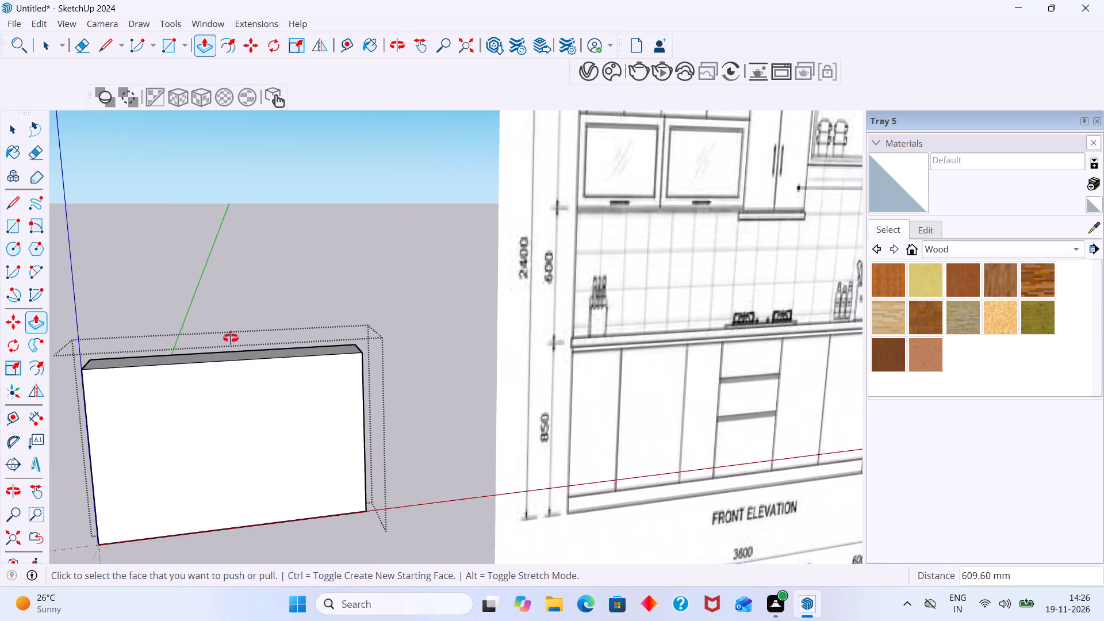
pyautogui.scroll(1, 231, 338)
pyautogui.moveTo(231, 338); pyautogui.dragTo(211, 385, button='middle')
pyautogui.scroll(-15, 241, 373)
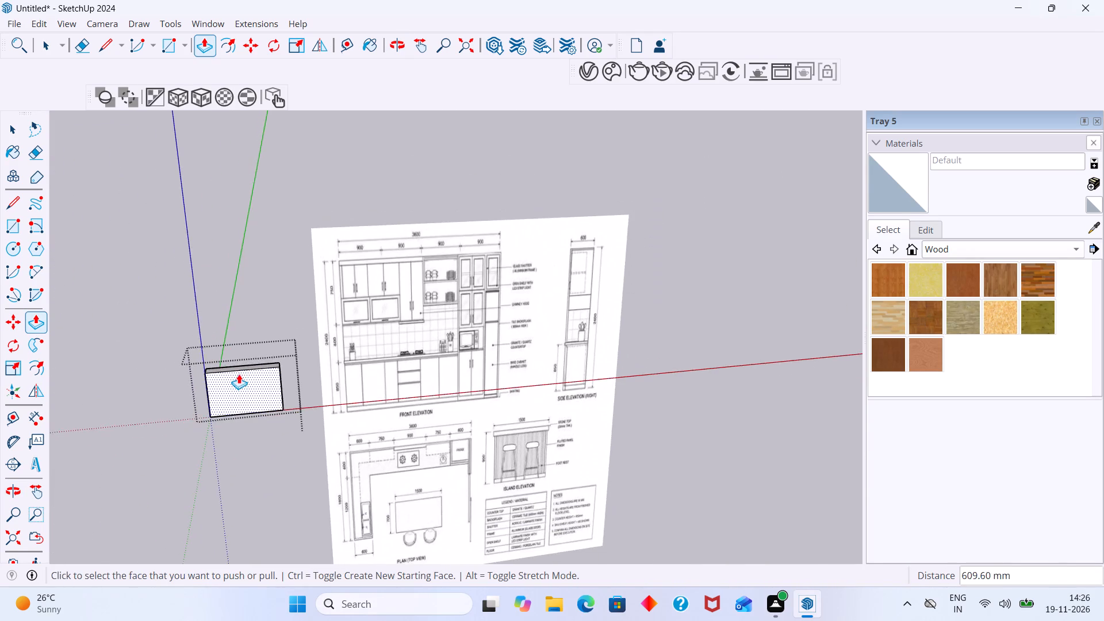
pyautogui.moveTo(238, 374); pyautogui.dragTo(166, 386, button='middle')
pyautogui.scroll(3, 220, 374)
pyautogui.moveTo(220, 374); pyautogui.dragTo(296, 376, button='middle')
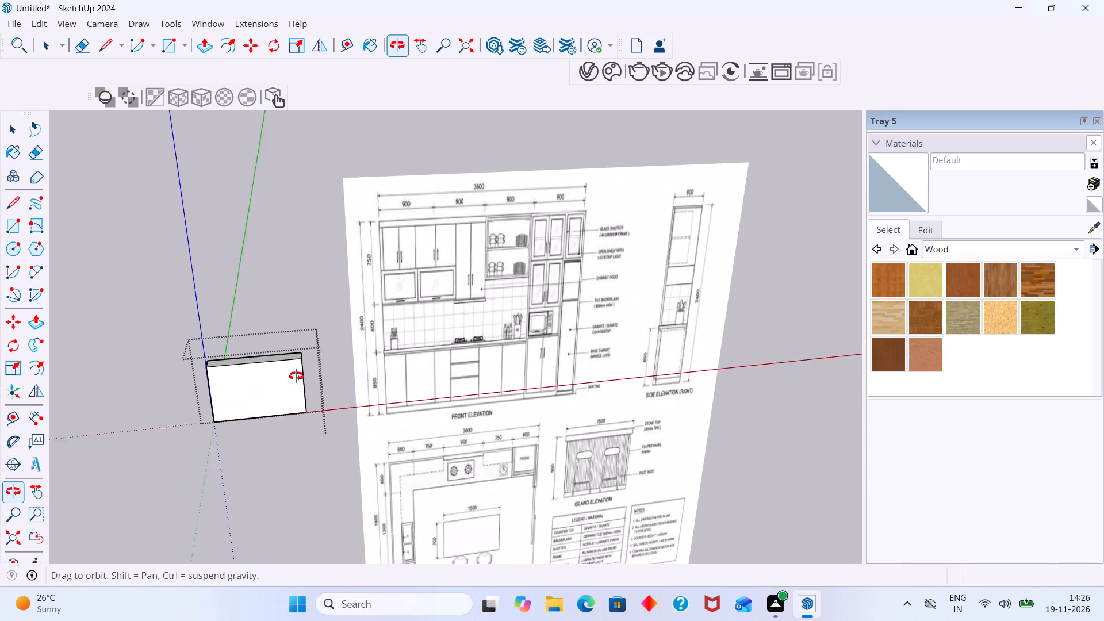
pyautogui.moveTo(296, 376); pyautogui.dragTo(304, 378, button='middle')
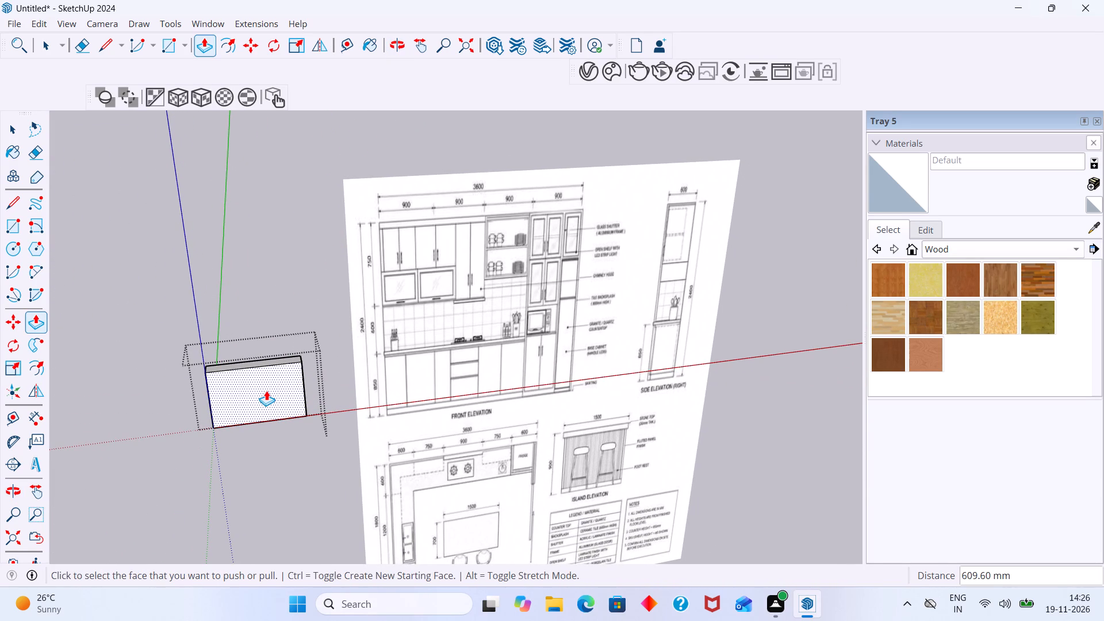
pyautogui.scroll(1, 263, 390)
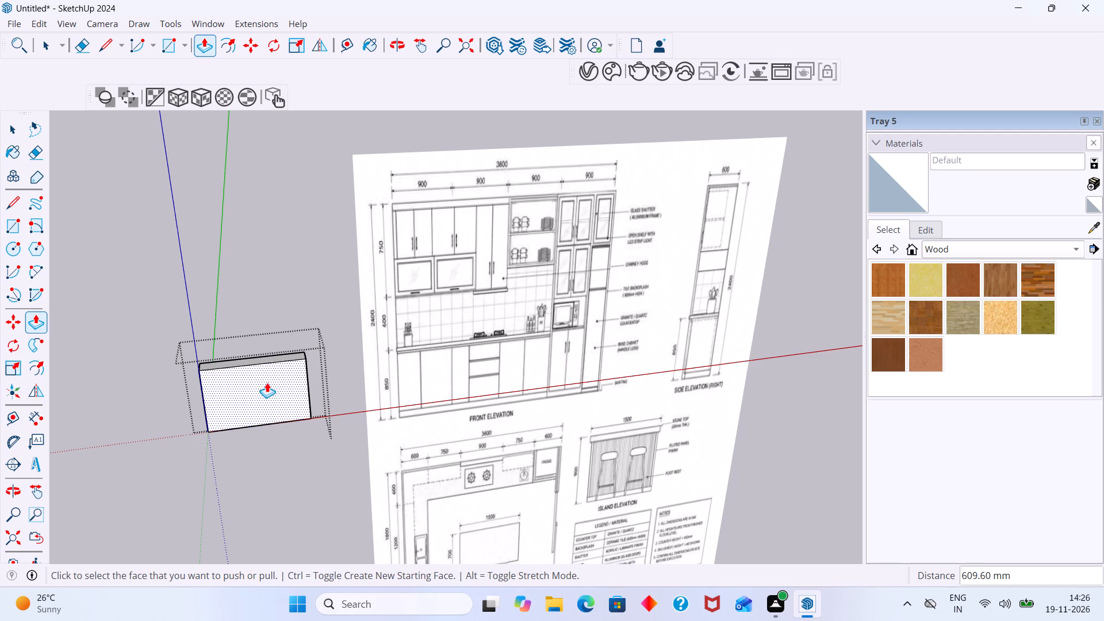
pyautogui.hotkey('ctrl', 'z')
# Extrude the wall face 5 inches with Push/Pull inside the group and exit the group.
pyautogui.click(258, 385)
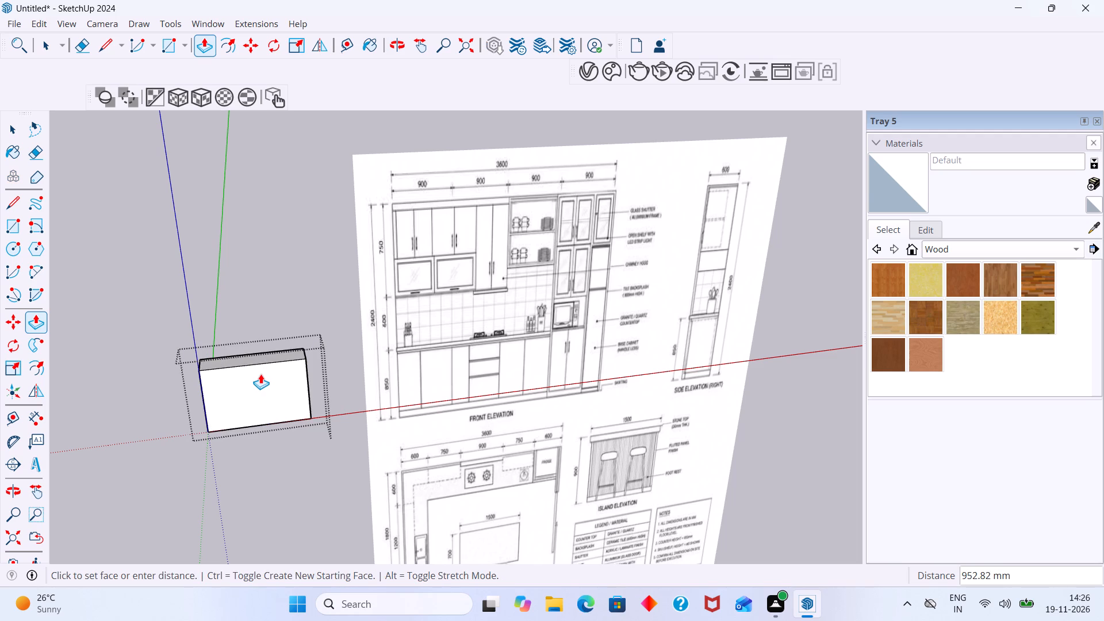
pyautogui.press('2')
pyautogui.press('BackSpace')
pyautogui.write('4.')
pyautogui.press('BackSpace')
pyautogui.press('BackSpace')
pyautogui.press('5')
pyautogui.hotkey('shift', '"')
pyautogui.press('Return')
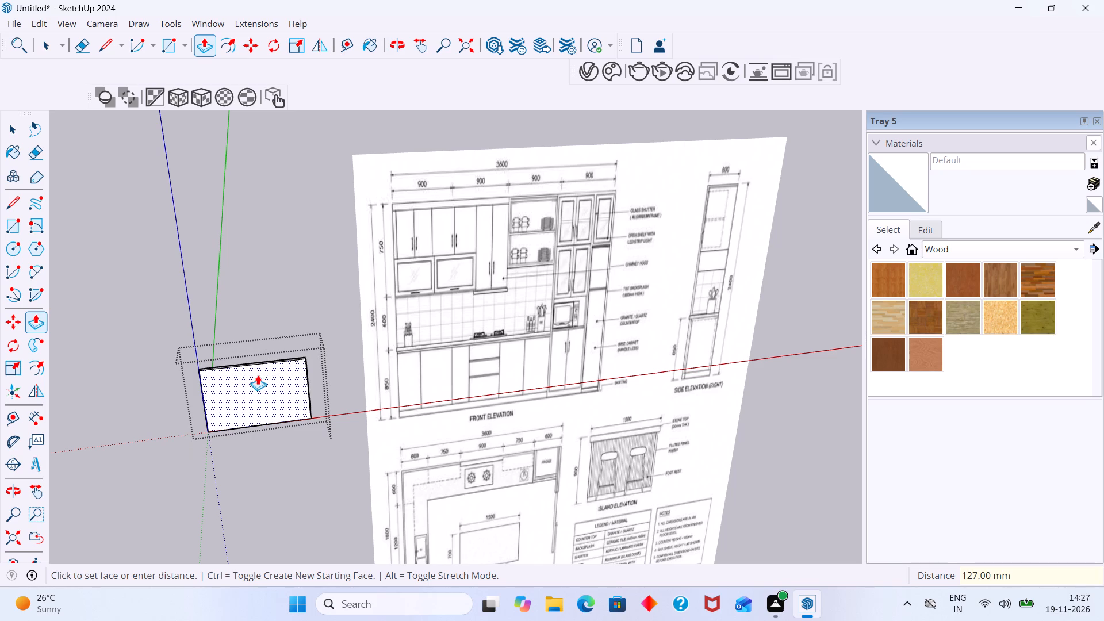
pyautogui.press('space')
pyautogui.click(281, 317)
# Examine the extruded wall's thickness and proportions from several angles against the kitchen's front elevation drawing.
pyautogui.moveTo(222, 389); pyautogui.dragTo(425, 374, button='middle')
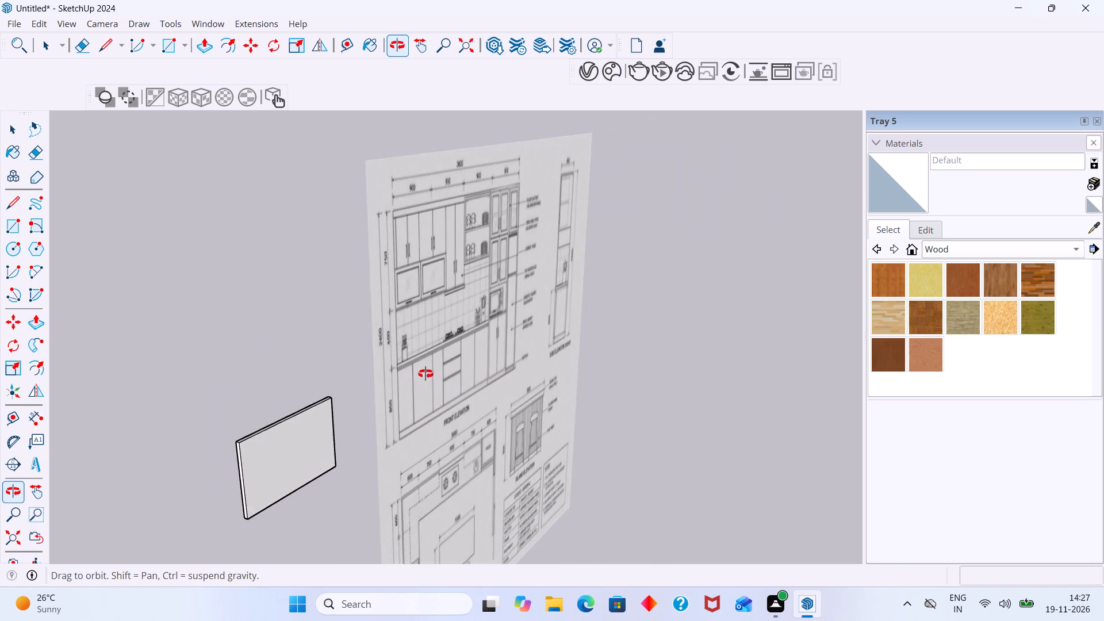
pyautogui.moveTo(425, 374); pyautogui.dragTo(421, 374, button='middle')
pyautogui.scroll(8, 210, 457)
pyautogui.scroll(-14, 259, 430)
pyautogui.moveTo(327, 403); pyautogui.dragTo(142, 428, button='middle')
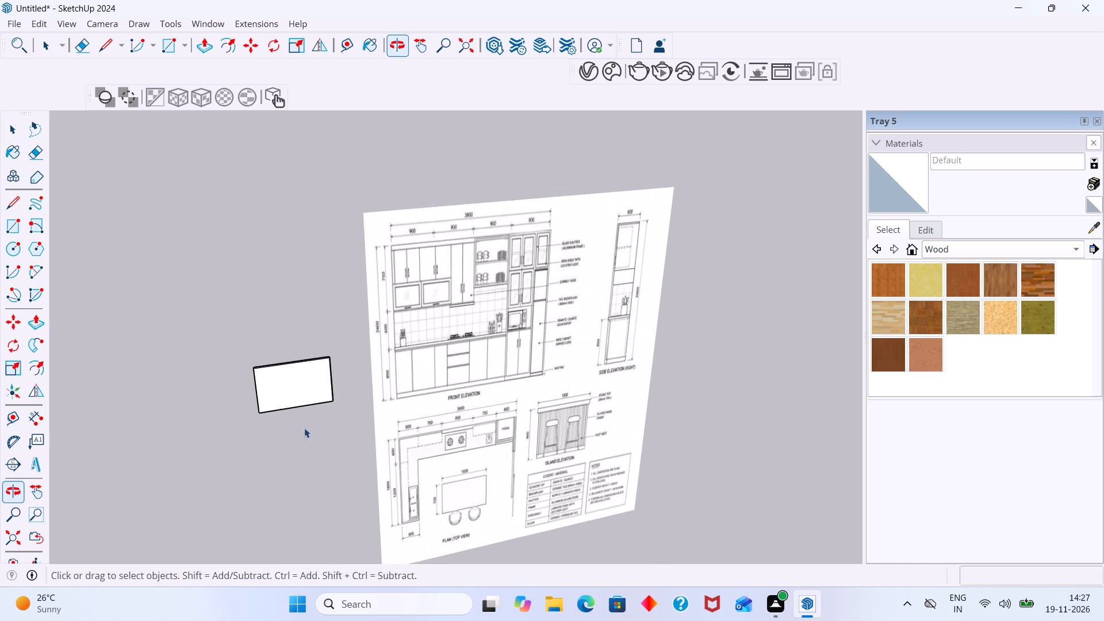
pyautogui.moveTo(304, 428); pyautogui.dragTo(235, 420, button='middle')
pyautogui.scroll(2, 275, 372)
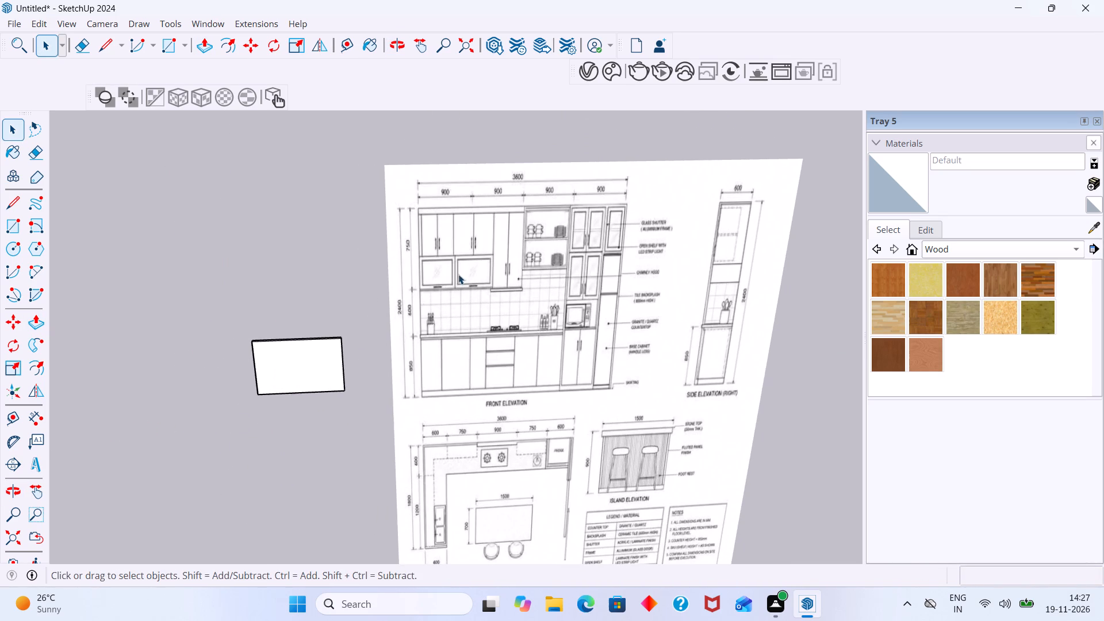
pyautogui.scroll(5, 434, 336)
pyautogui.scroll(-5, 424, 352)
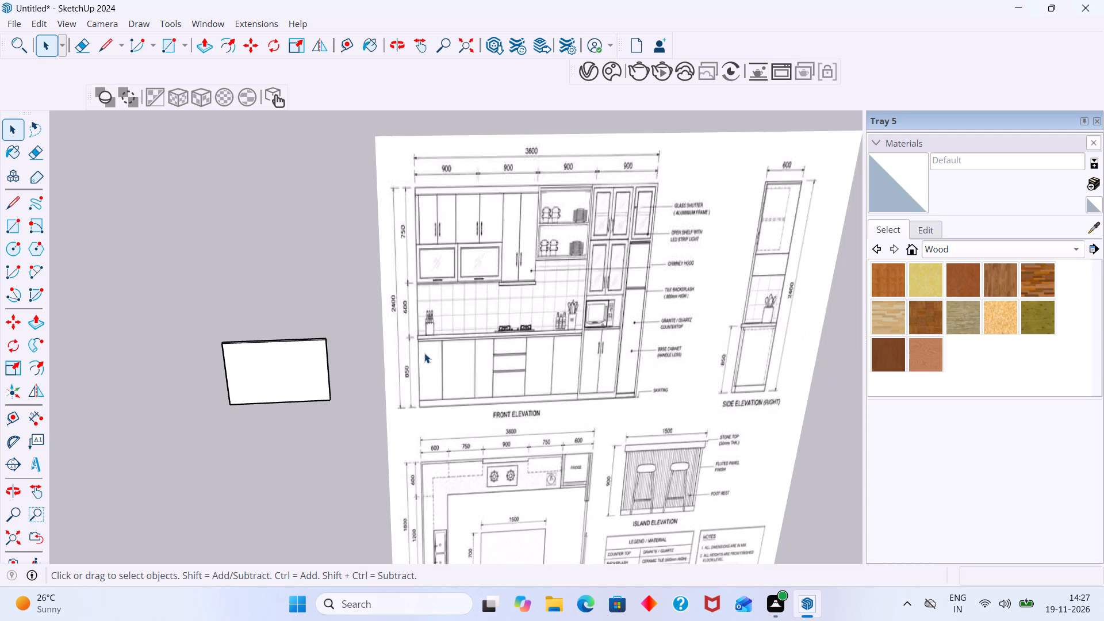
pyautogui.scroll(-1, 424, 353)
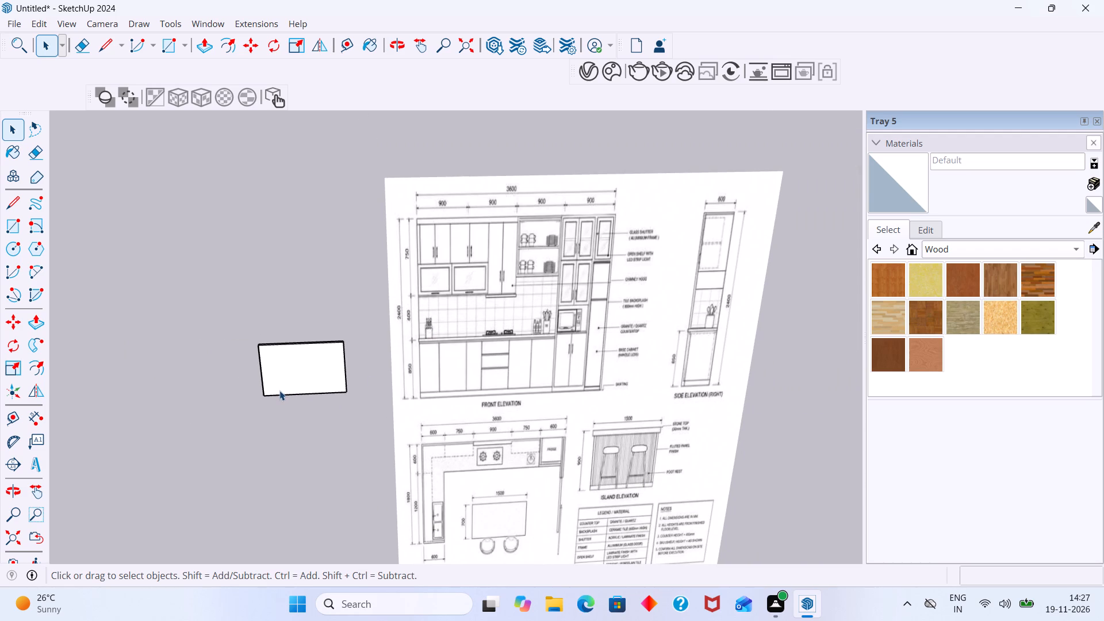
pyautogui.moveTo(285, 406); pyautogui.dragTo(283, 423, button='middle')
pyautogui.moveTo(263, 402); pyautogui.dragTo(288, 402, button='middle')
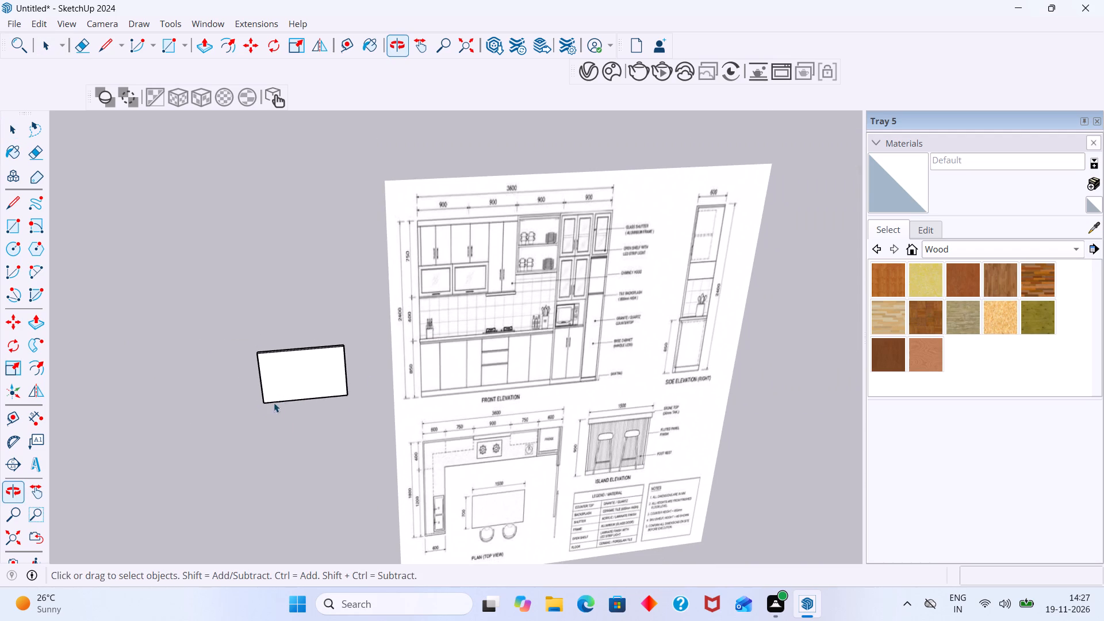
pyautogui.scroll(6, 256, 382)
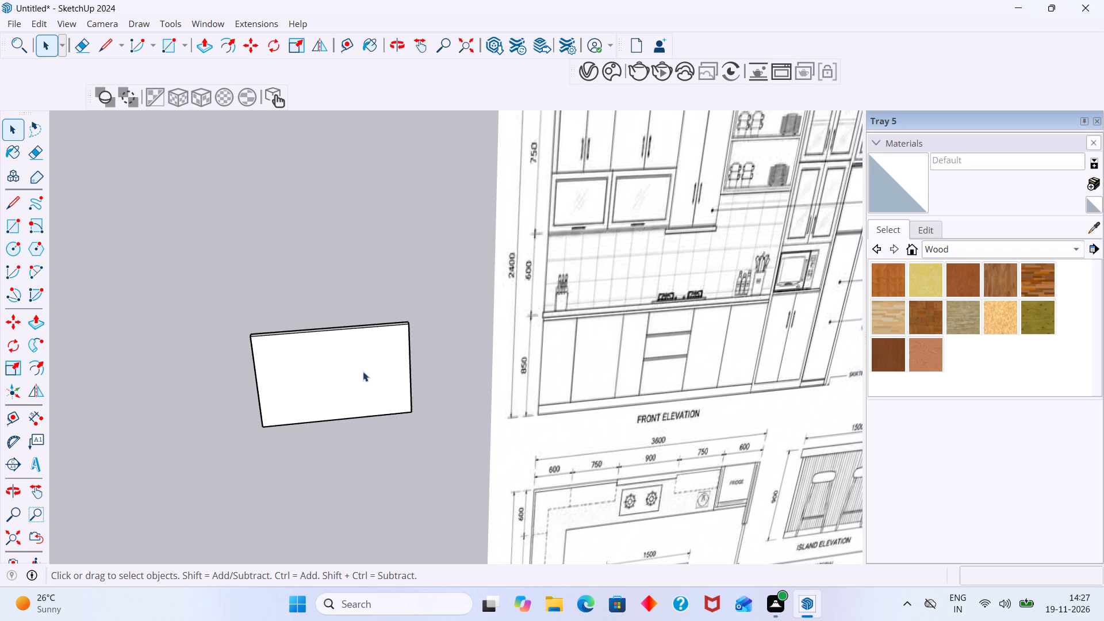
pyautogui.scroll(-5, 377, 360)
pyautogui.keyDown('shift'); pyautogui.moveTo(361, 375); pyautogui.dragTo(349, 444, button='middle'); pyautogui.keyUp('shift')
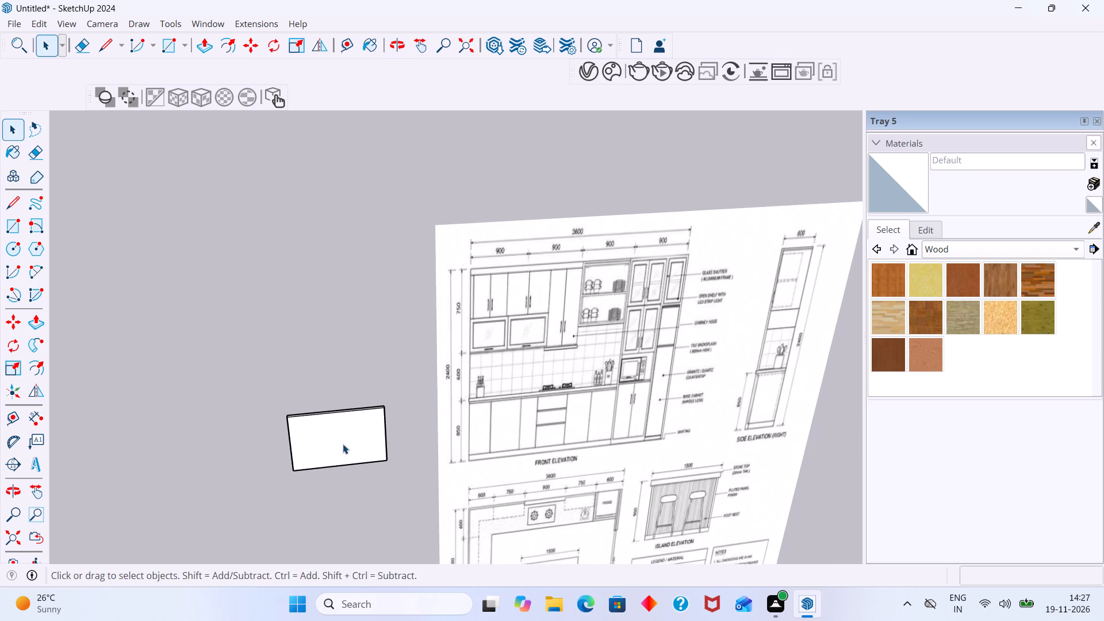
pyautogui.keyDown('shift'); pyautogui.moveTo(343, 444); pyautogui.dragTo(341, 409, button='middle'); pyautogui.keyUp('shift')
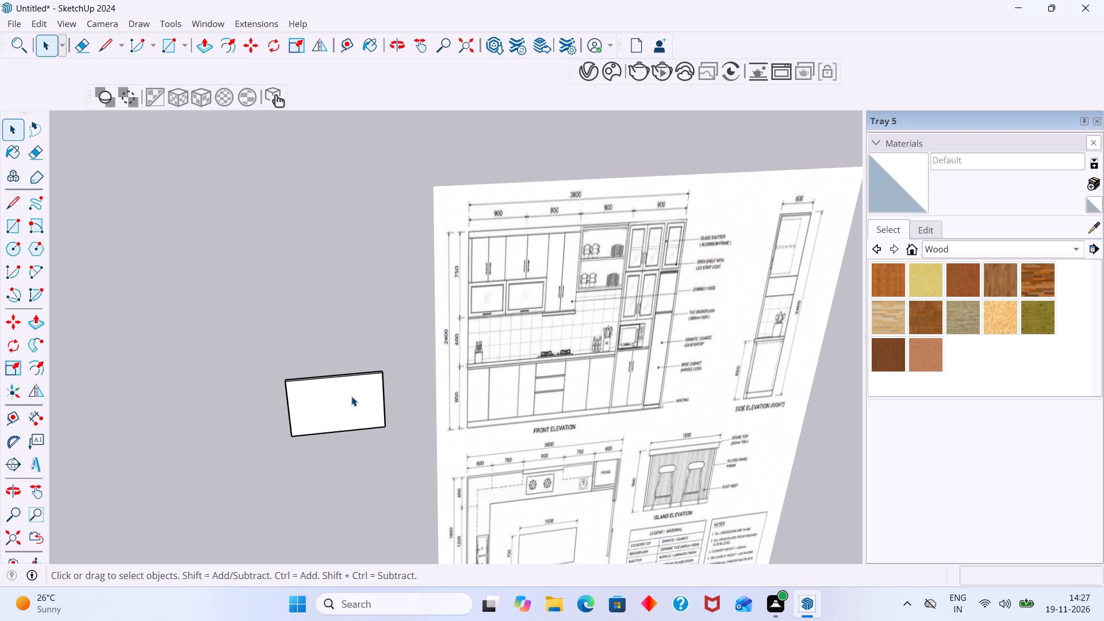
pyautogui.moveTo(404, 411); pyautogui.dragTo(424, 405, button='middle')
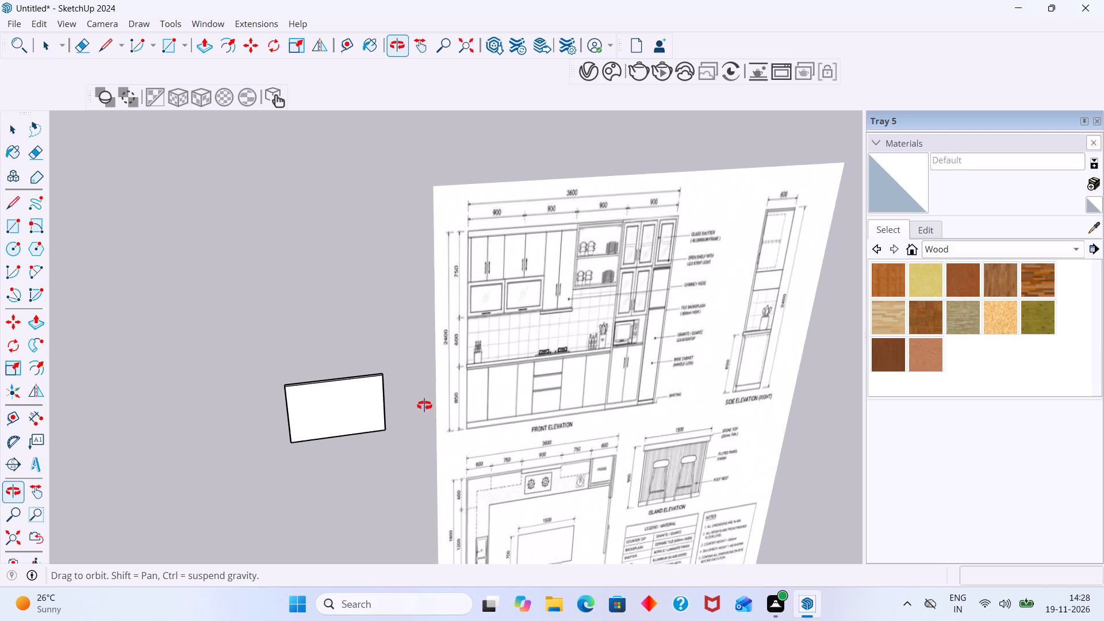
pyautogui.moveTo(424, 405); pyautogui.dragTo(436, 401, button='middle')
pyautogui.scroll(3, 399, 414)
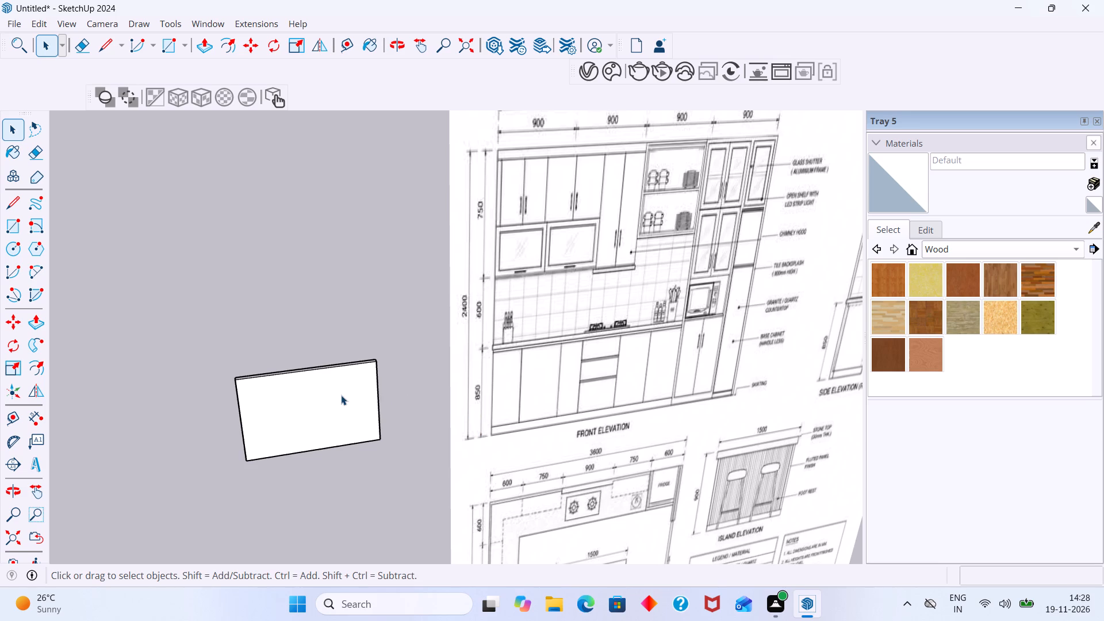
pyautogui.moveTo(355, 400); pyautogui.dragTo(369, 404, button='middle')
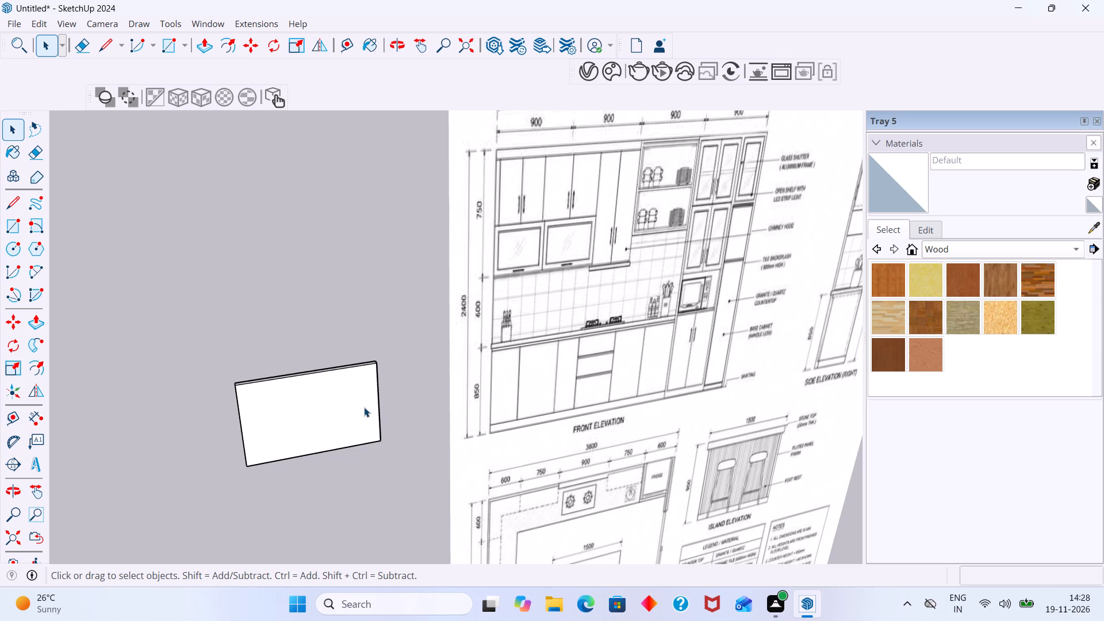
pyautogui.scroll(-4, 348, 408)
pyautogui.moveTo(336, 405); pyautogui.dragTo(349, 405, button='middle')
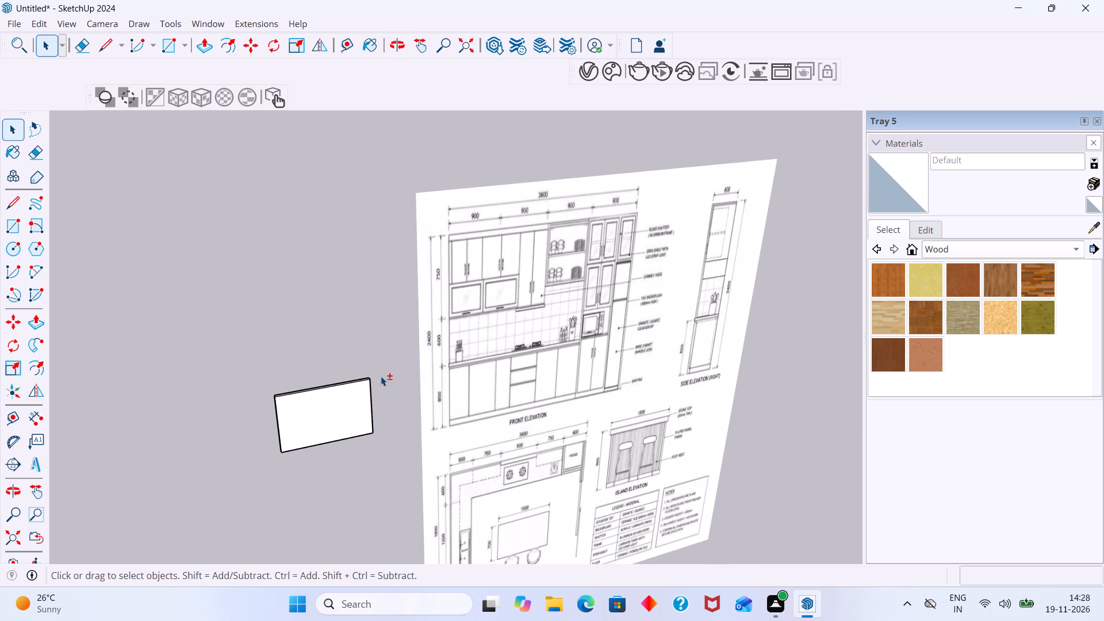
pyautogui.keyDown('shift'); pyautogui.moveTo(381, 376); pyautogui.dragTo(386, 329, button='middle'); pyautogui.keyUp('shift')
pyautogui.scroll(8, 351, 339)
pyautogui.scroll(-4, 338, 382)
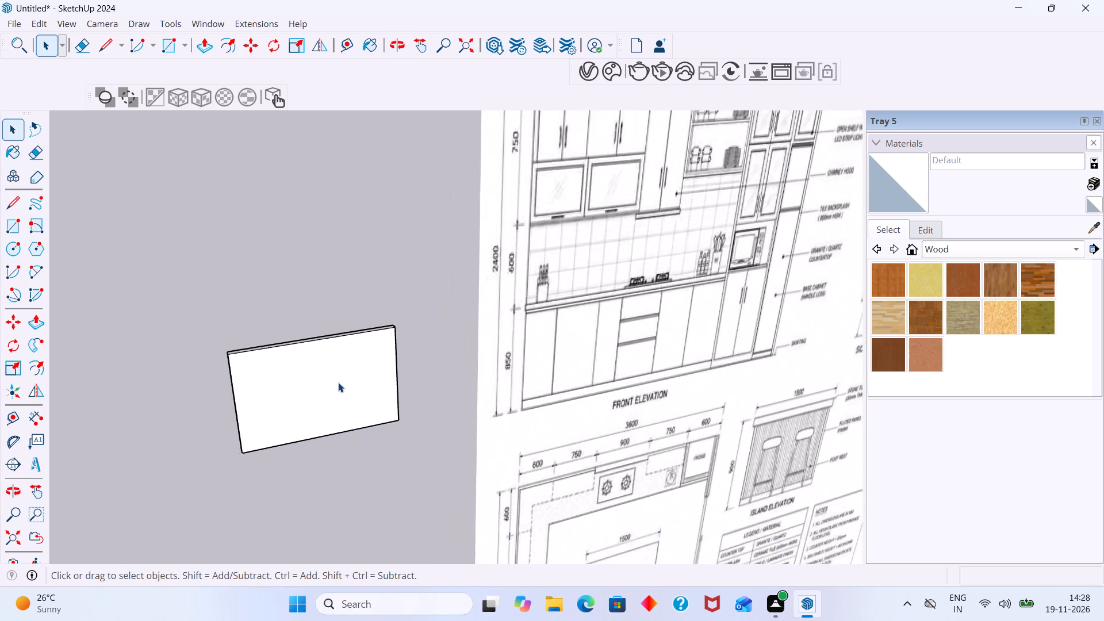
pyautogui.scroll(-4, 338, 382)
pyautogui.keyDown('shift'); pyautogui.moveTo(330, 392); pyautogui.dragTo(296, 402, button='middle'); pyautogui.keyUp('shift')
pyautogui.moveTo(294, 412); pyautogui.dragTo(236, 413, button='middle')
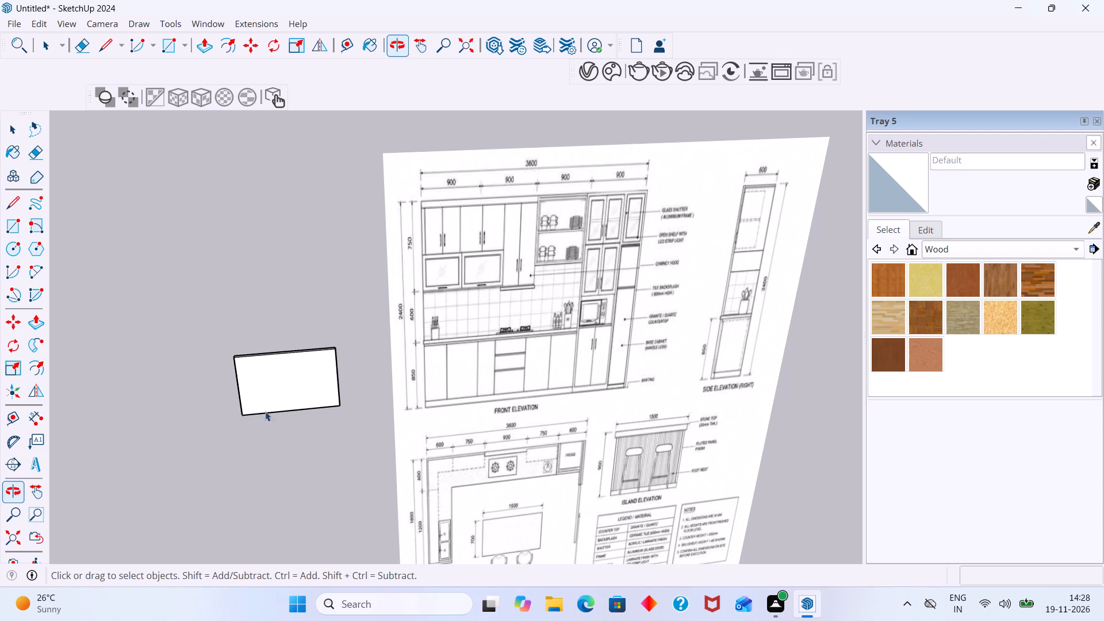
# Reopen the wall group, offset the front face's outline inward by 36 mm, and exit the group.
pyautogui.scroll(2, 447, 289)
pyautogui.scroll(1, 275, 386)
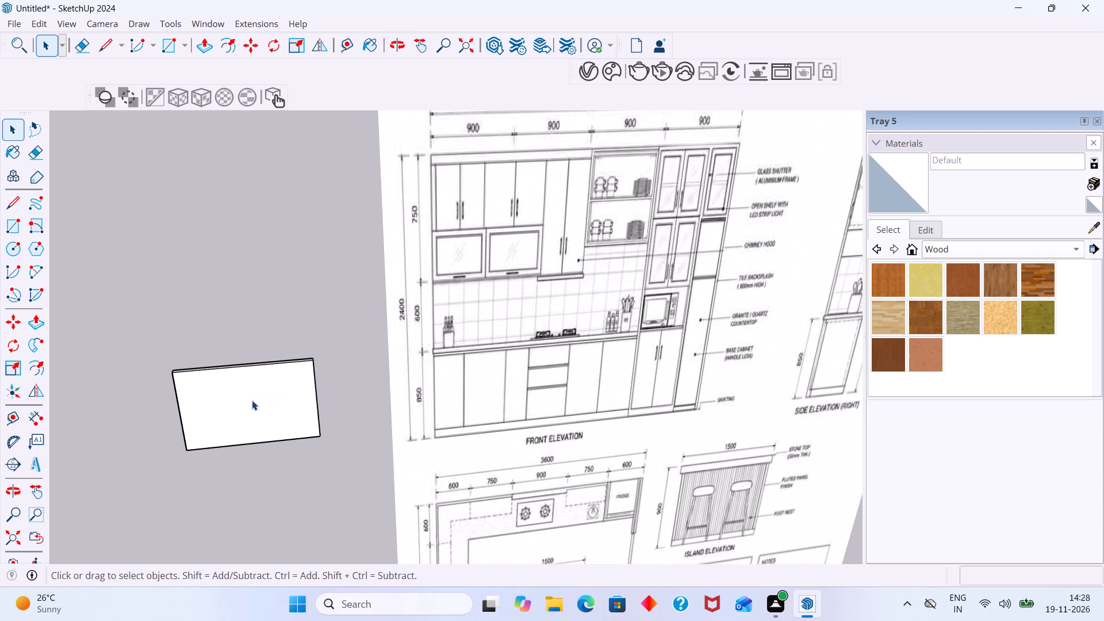
pyautogui.doubleClick(252, 400)
pyautogui.click(229, 412)
pyautogui.moveTo(242, 406); pyautogui.dragTo(264, 408, button='middle')
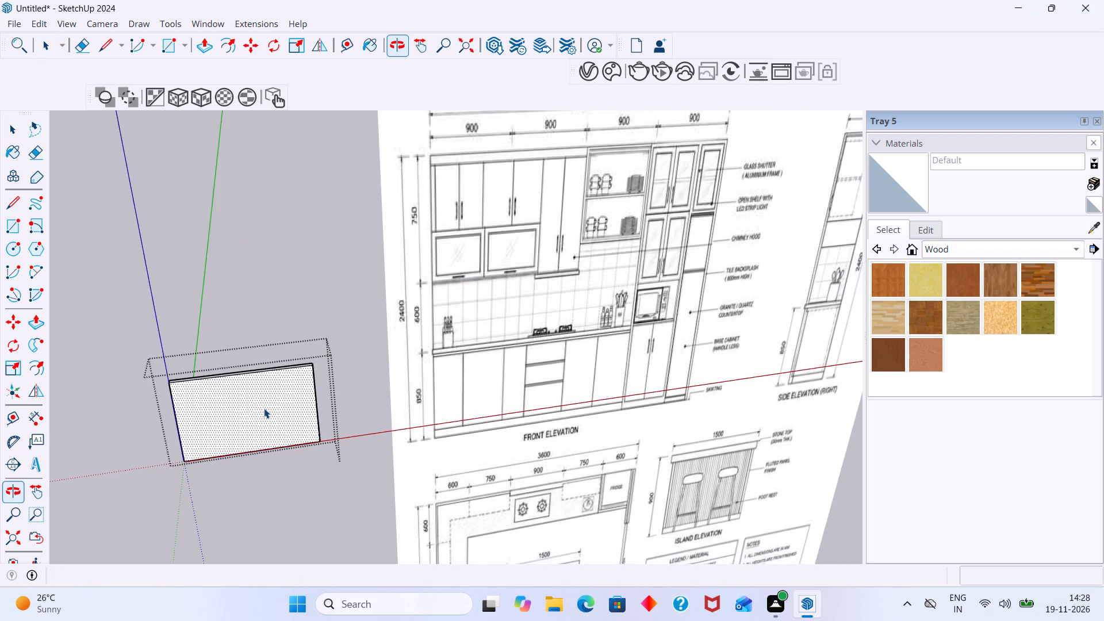
pyautogui.scroll(-2, 264, 408)
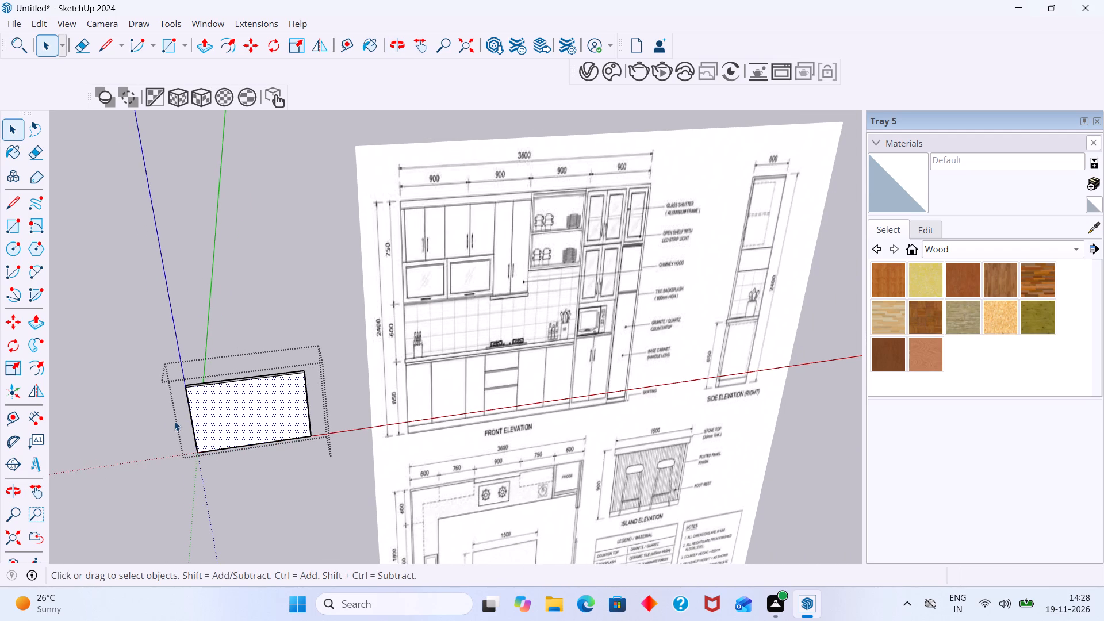
pyautogui.scroll(1, 227, 421)
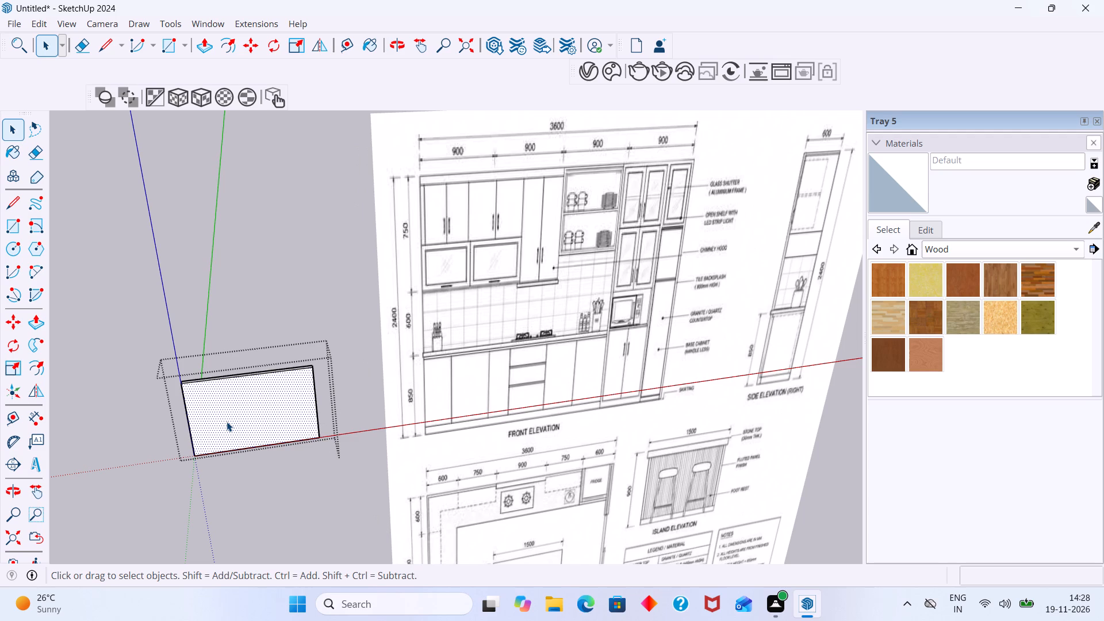
pyautogui.press('t')
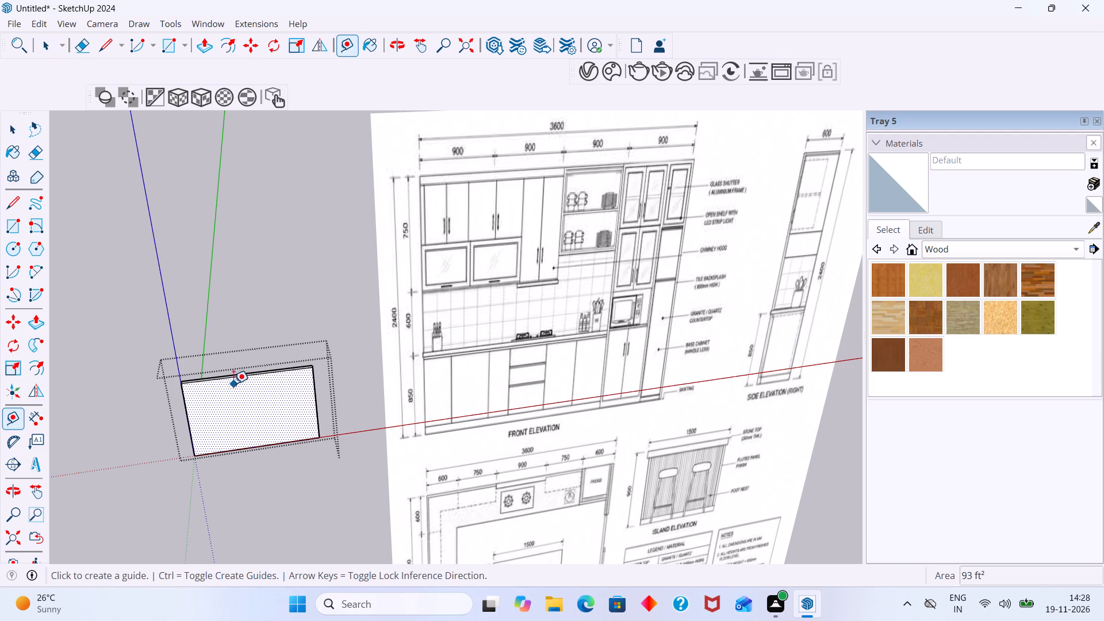
pyautogui.press('space')
pyautogui.press('f')
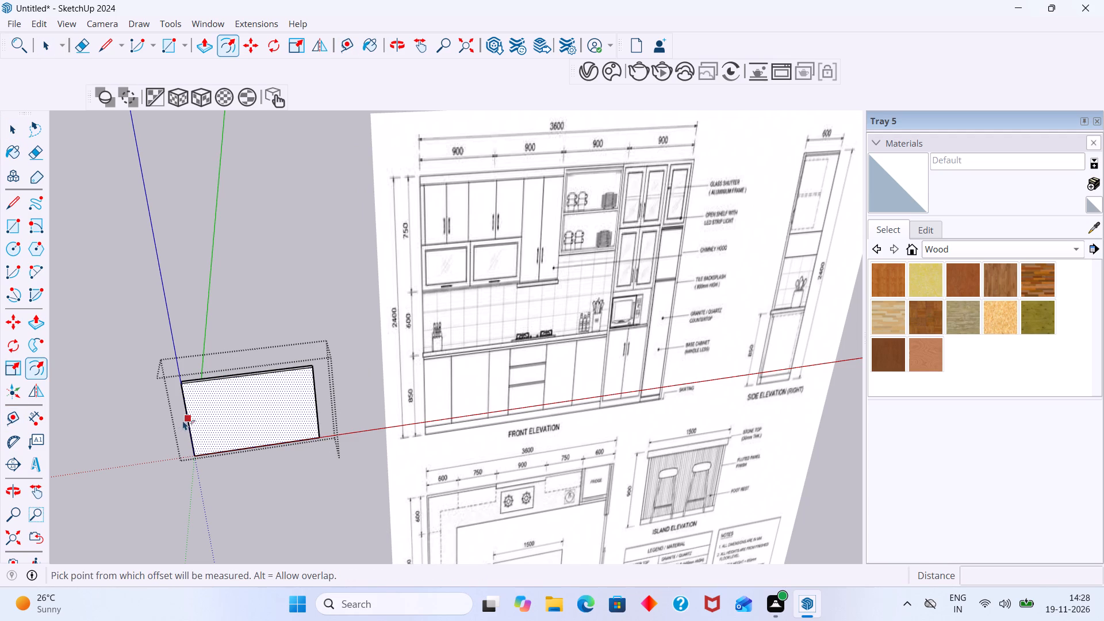
pyautogui.click(183, 420)
pyautogui.write('36mm')
pyautogui.press('Return')
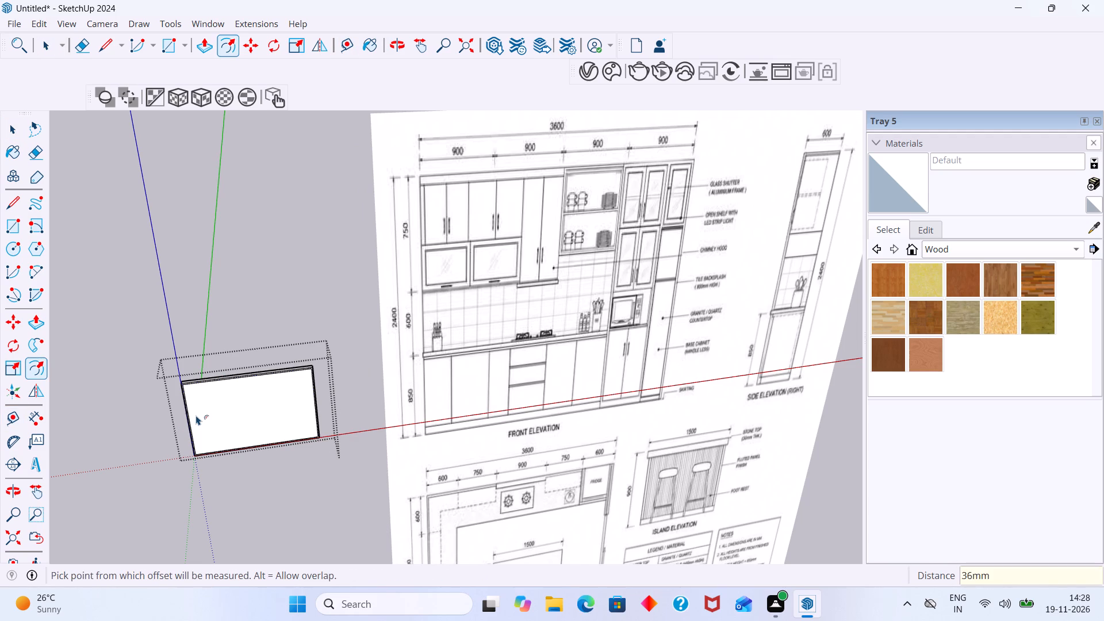
pyautogui.press('space')
pyautogui.click(282, 322)
# Examine the offset border on the wall's front face and compare it with the front elevation drawing.
pyautogui.scroll(5, 288, 398)
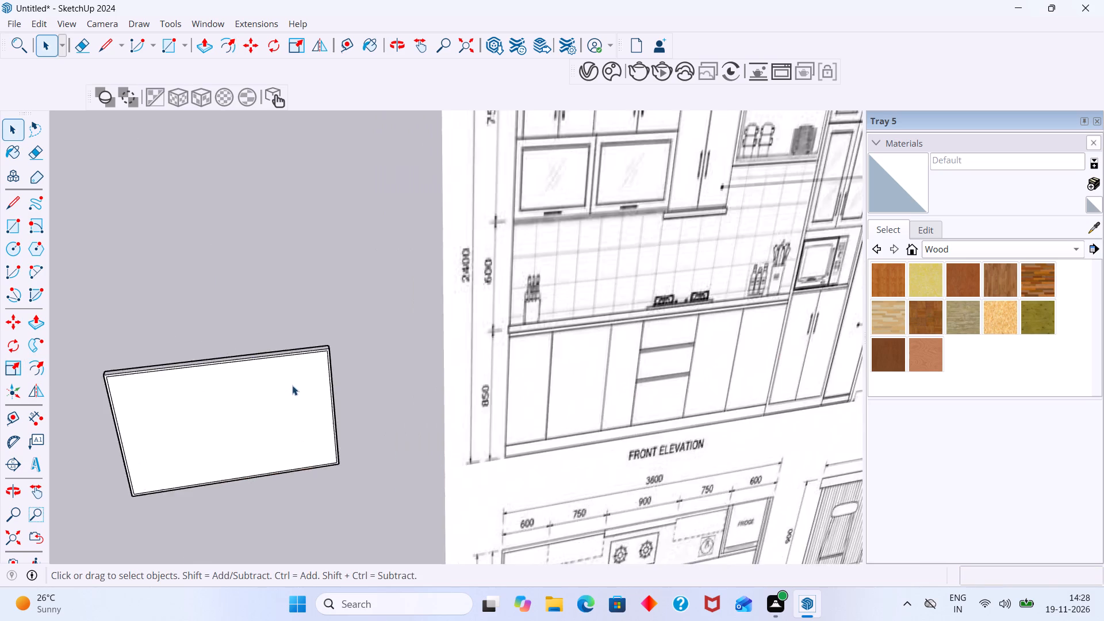
pyautogui.scroll(8, 292, 385)
pyautogui.scroll(-17, 339, 358)
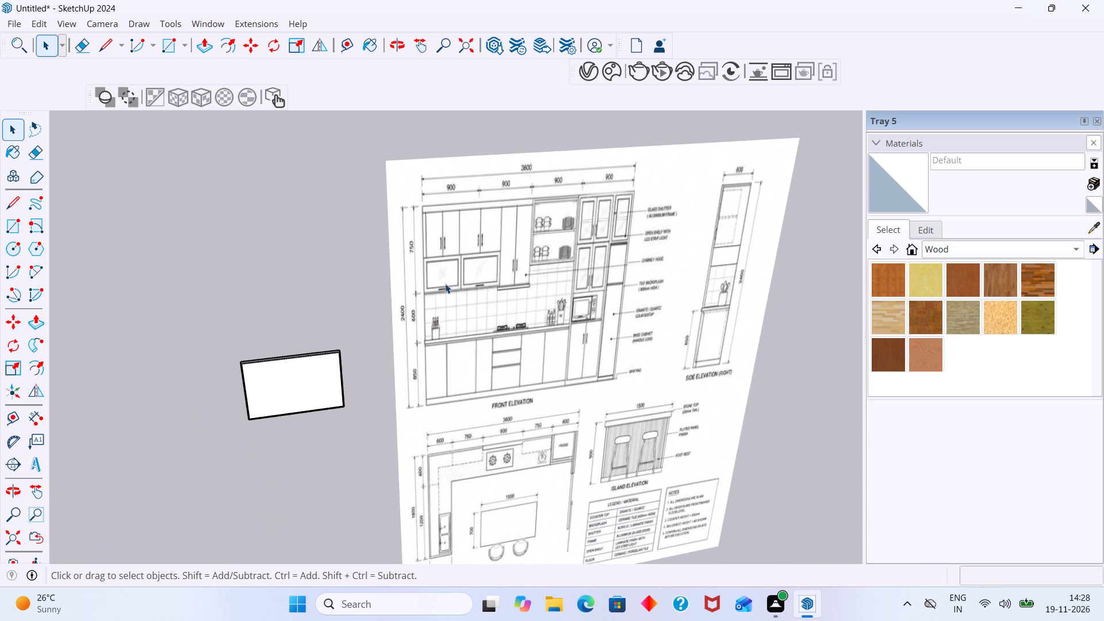
pyautogui.scroll(3, 293, 377)
pyautogui.moveTo(290, 375); pyautogui.dragTo(305, 362, button='middle')
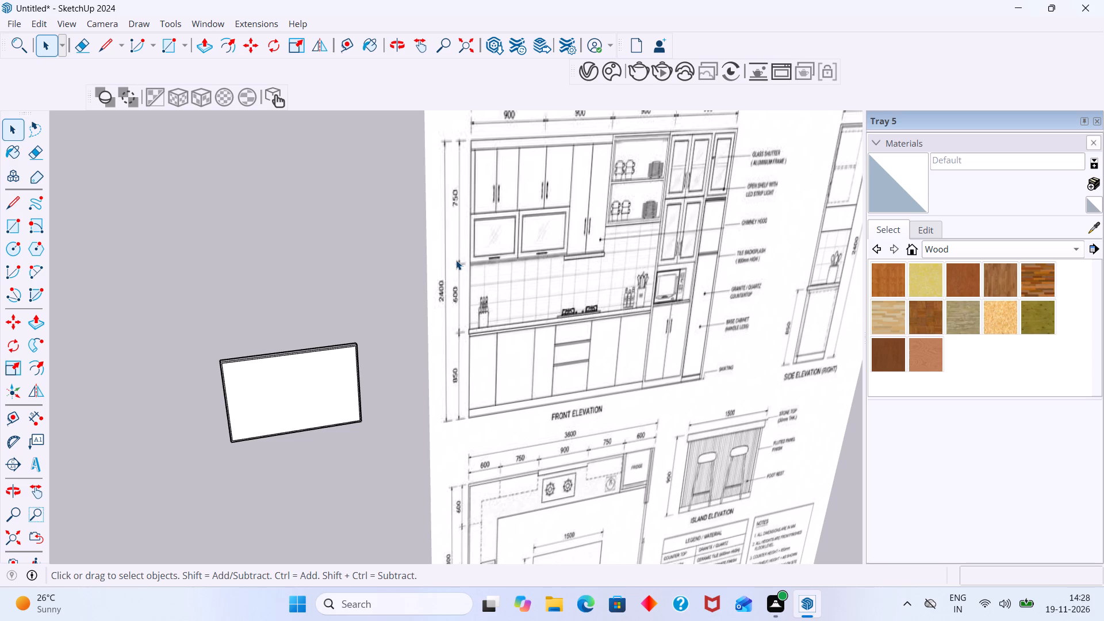
pyautogui.scroll(1, 251, 378)
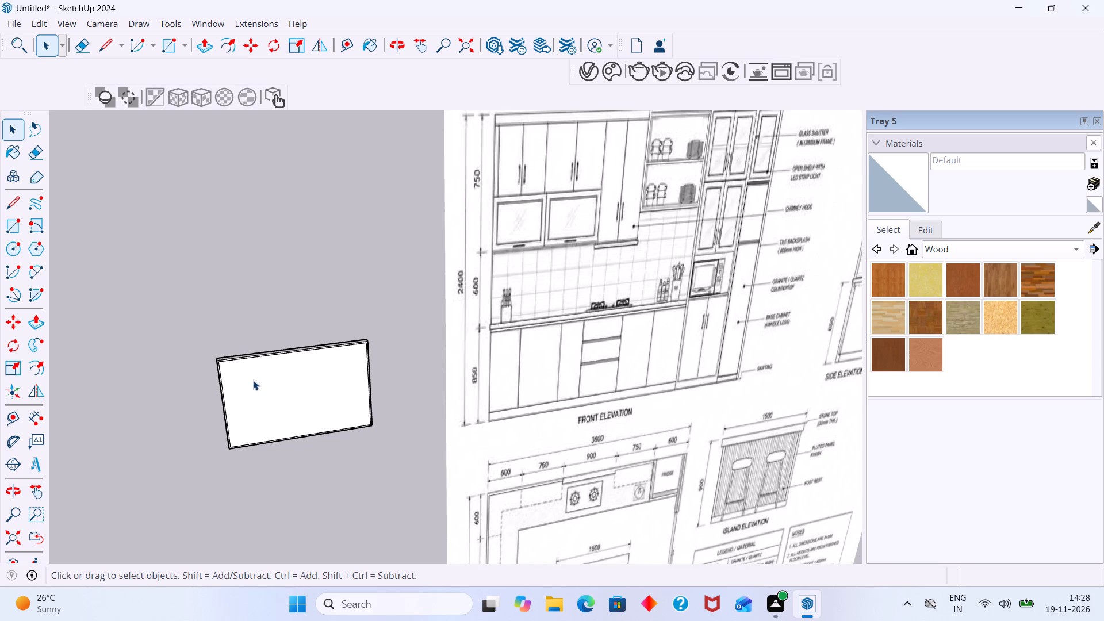
pyautogui.scroll(1, 255, 392)
pyautogui.moveTo(255, 392); pyautogui.dragTo(264, 340, button='middle')
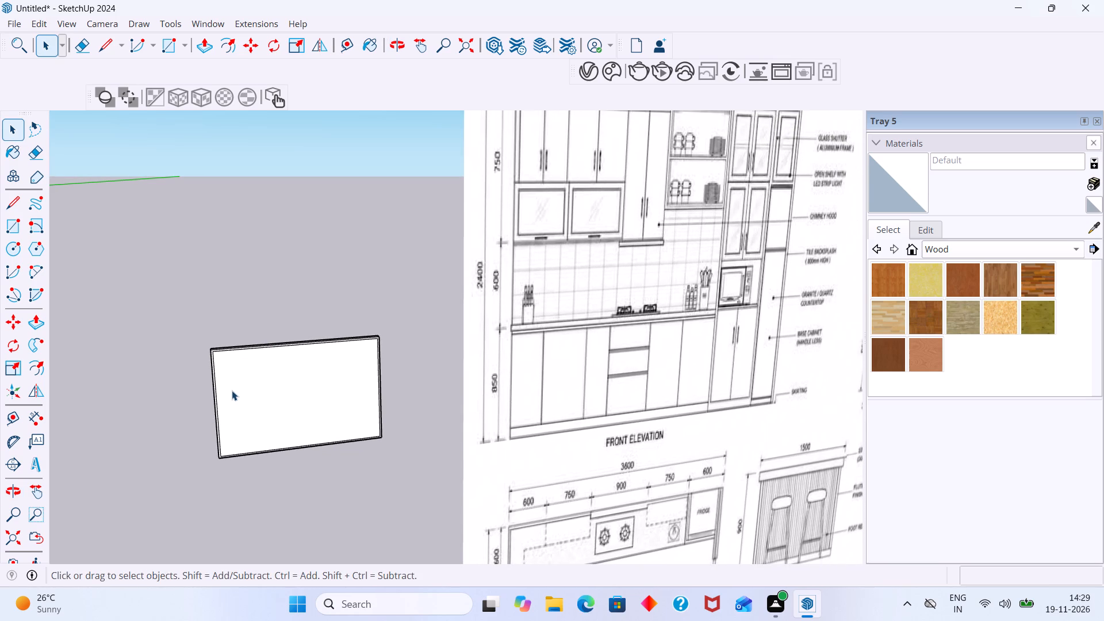
pyautogui.scroll(-3, 235, 392)
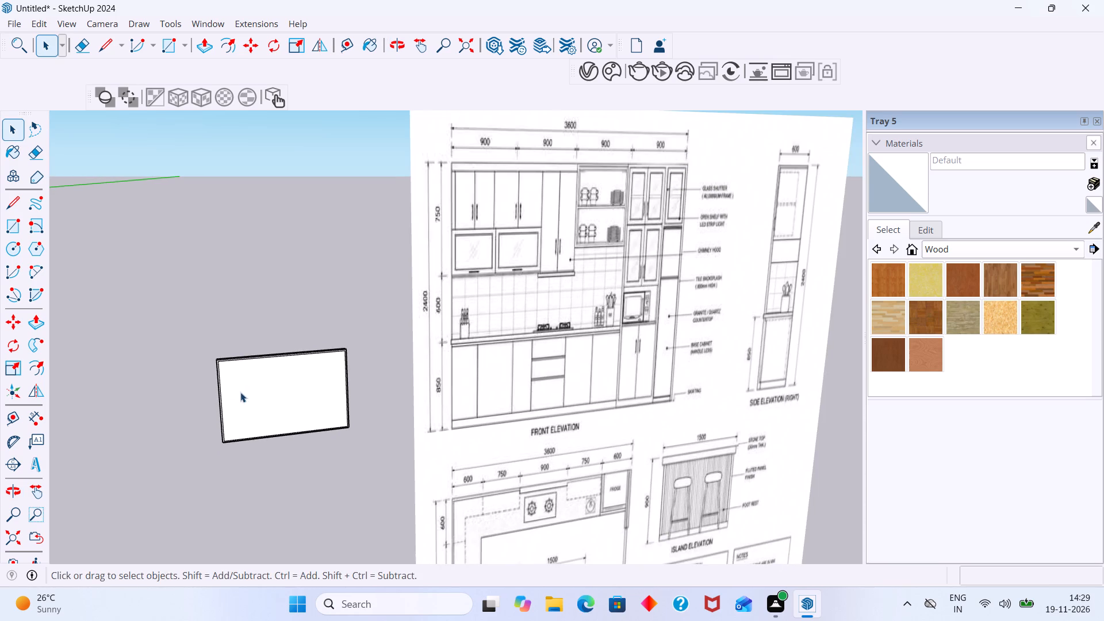
pyautogui.moveTo(244, 397); pyautogui.dragTo(220, 400, button='middle')
pyautogui.scroll(2, 250, 389)
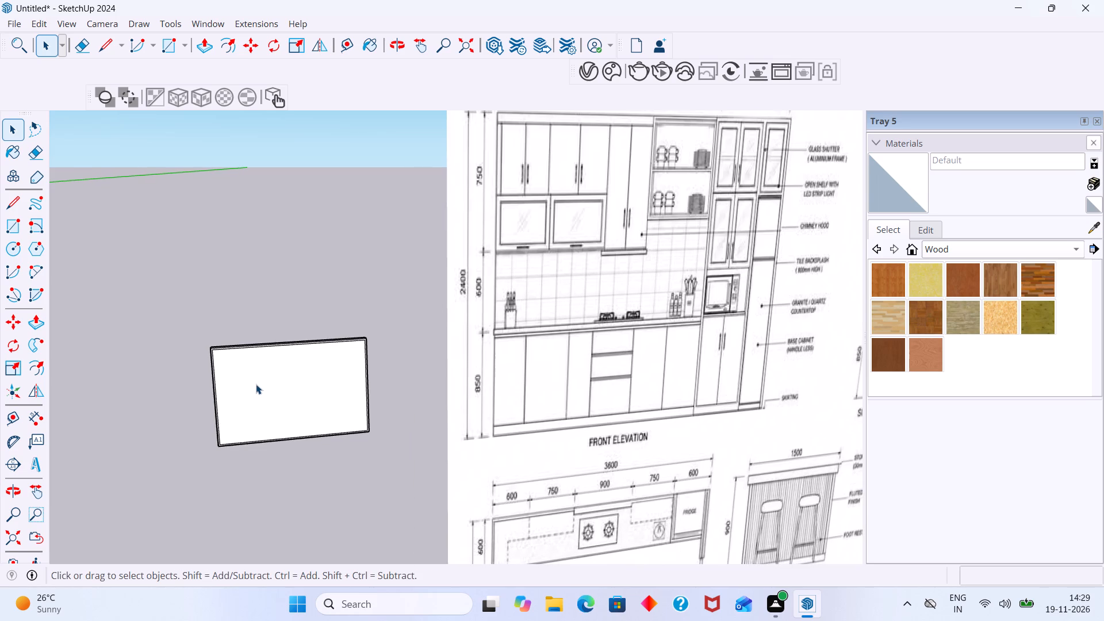
pyautogui.scroll(-1, 260, 381)
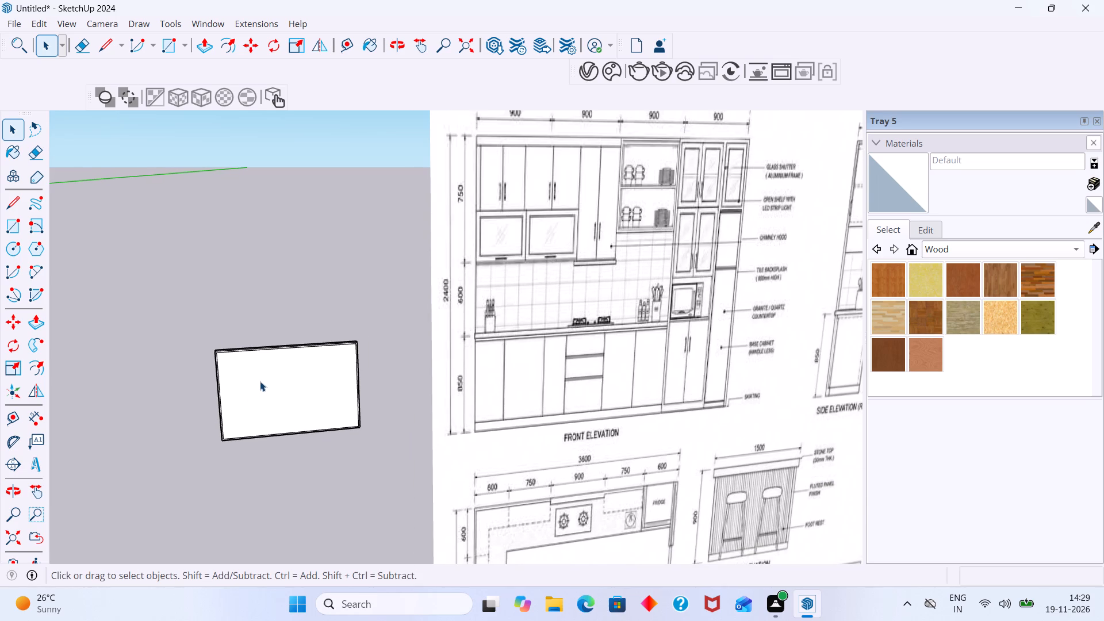
# Open the wall group and copy the inset border's left vertical edge 900 mm along the red axis.
pyautogui.scroll(-1, 260, 381)
pyautogui.scroll(15, 240, 386)
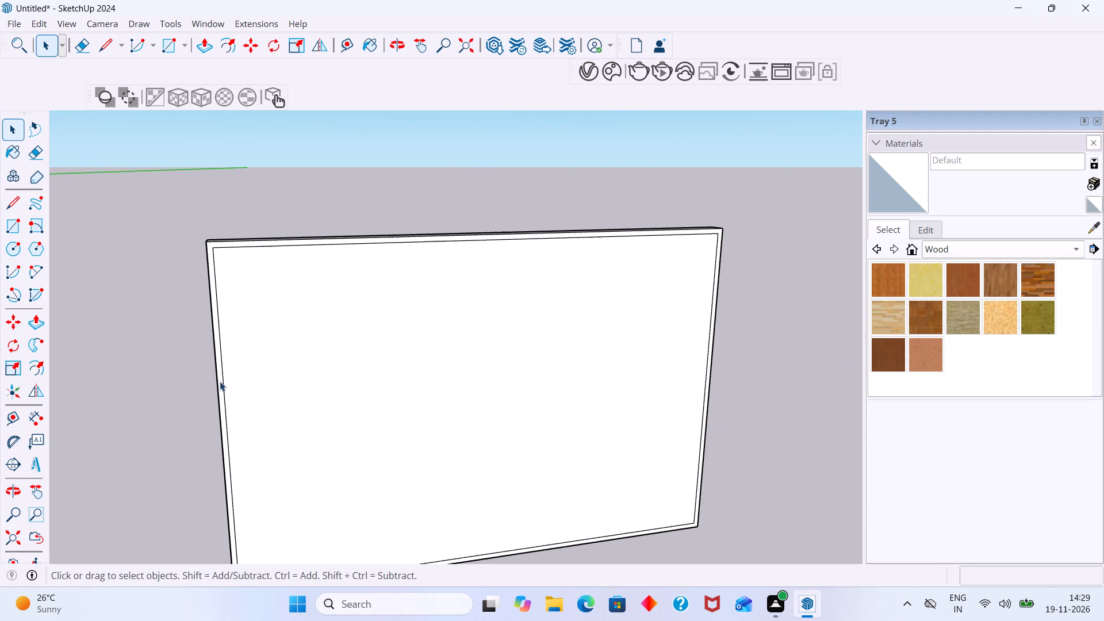
pyautogui.doubleClick(230, 375)
pyautogui.doubleClick(237, 381)
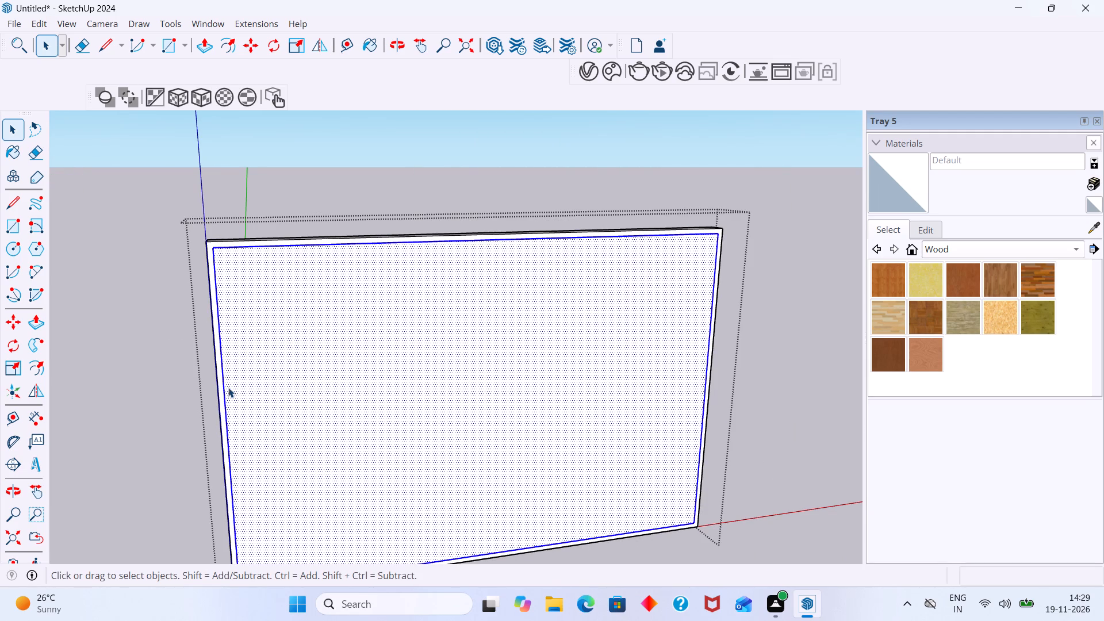
pyautogui.click(228, 388)
pyautogui.click(225, 393)
pyautogui.press('m')
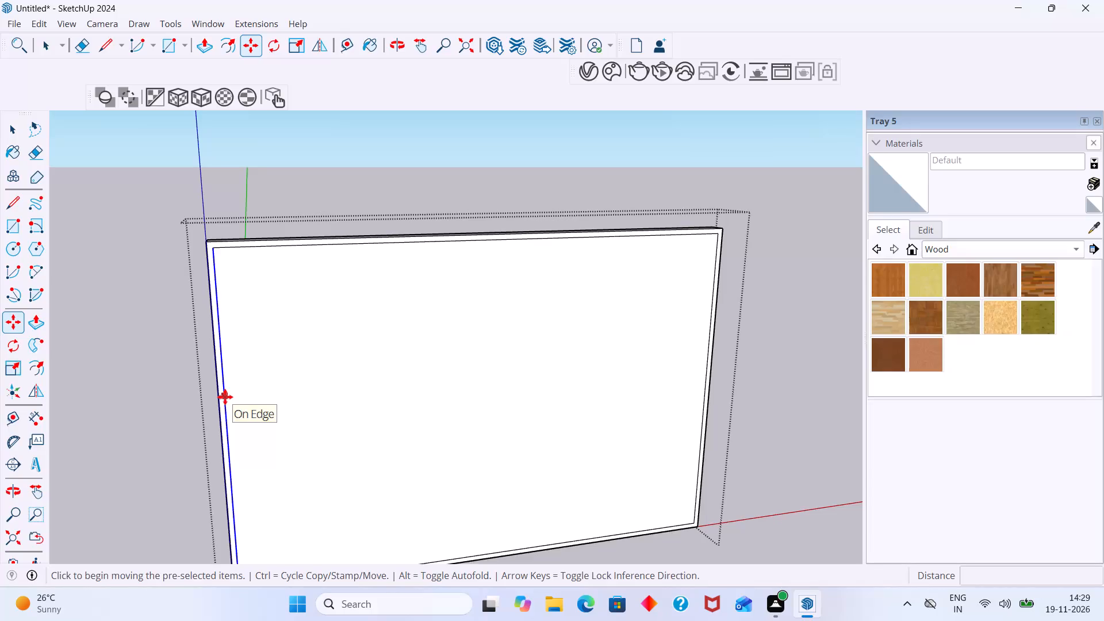
pyautogui.click(225, 397)
pyautogui.scroll(-11, 393, 366)
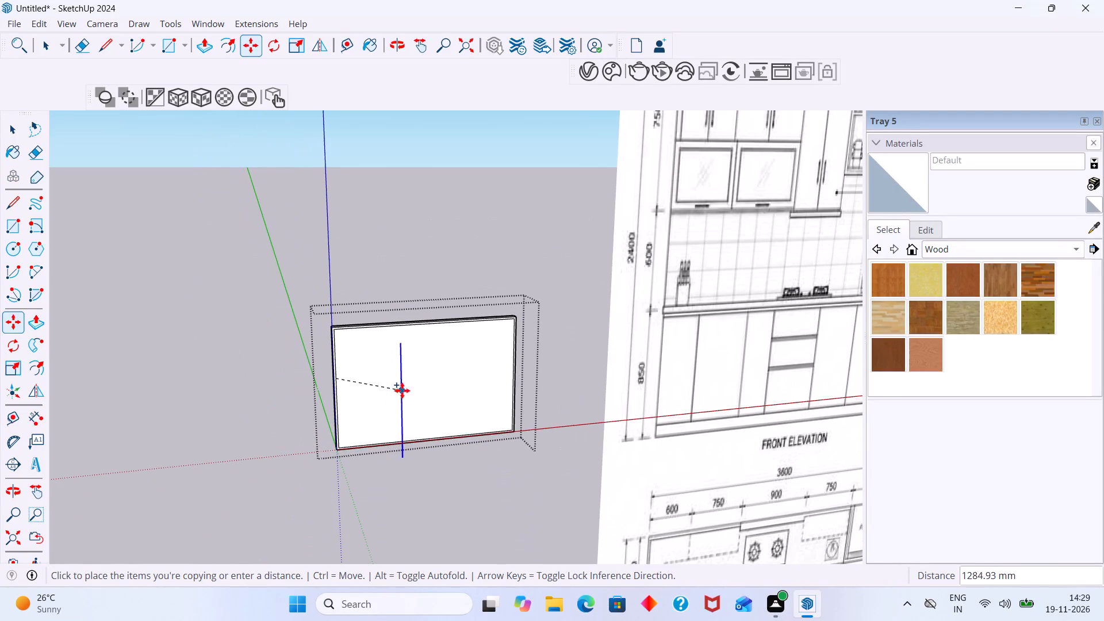
pyautogui.press('Right')
pyautogui.scroll(-3, 400, 389)
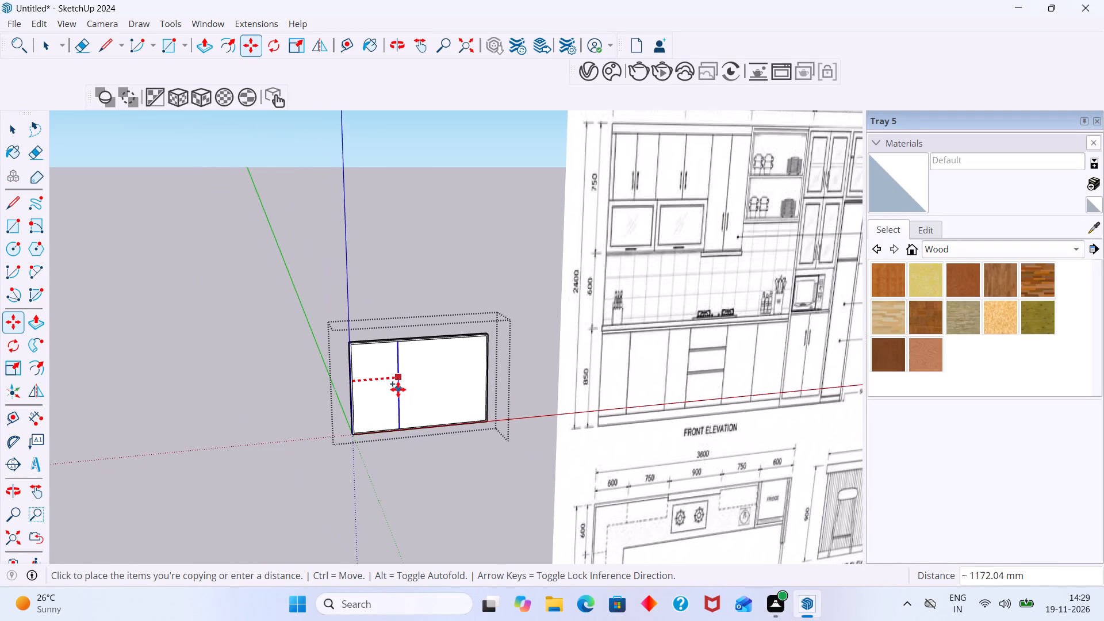
pyautogui.keyDown('shift'); pyautogui.moveTo(398, 389); pyautogui.dragTo(308, 461, button='middle'); pyautogui.keyUp('shift')
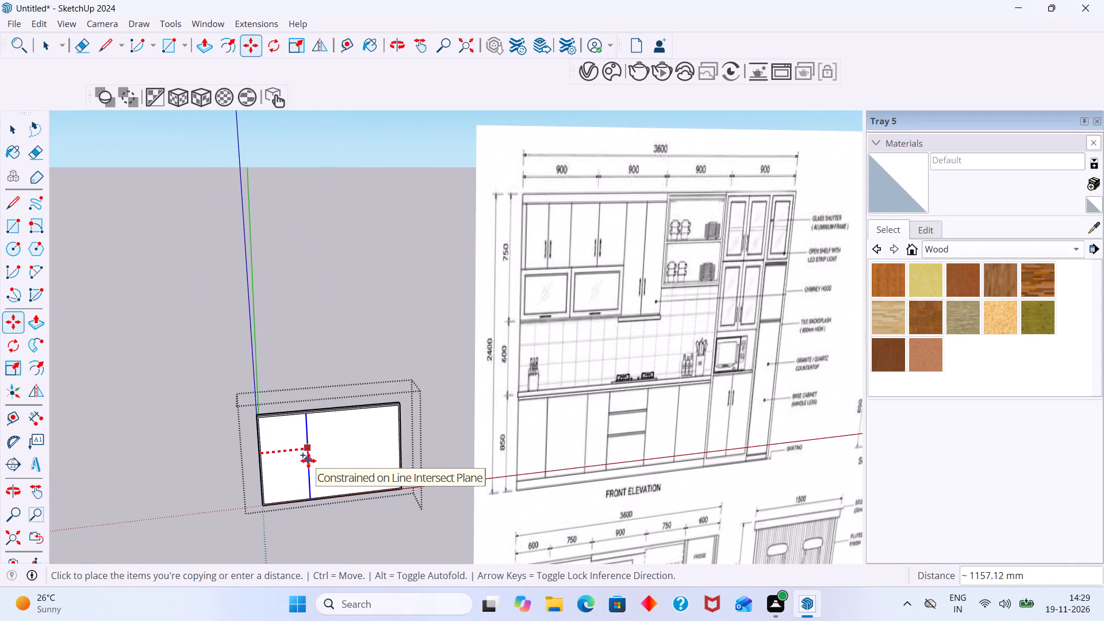
pyautogui.scroll(1, 308, 461)
pyautogui.scroll(-2, 308, 461)
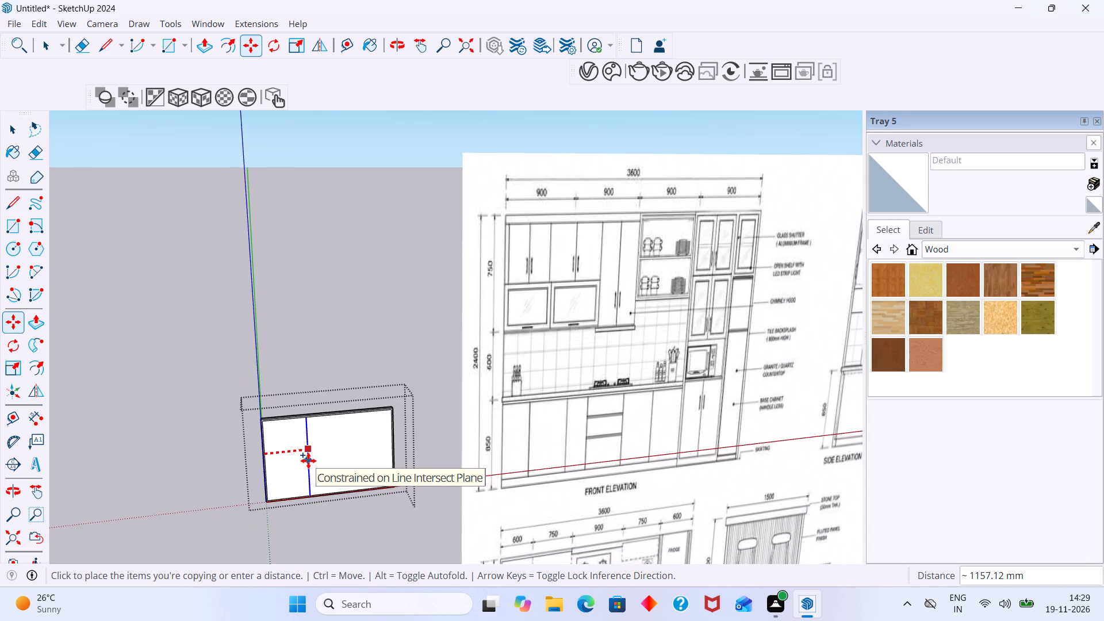
pyautogui.write('900')
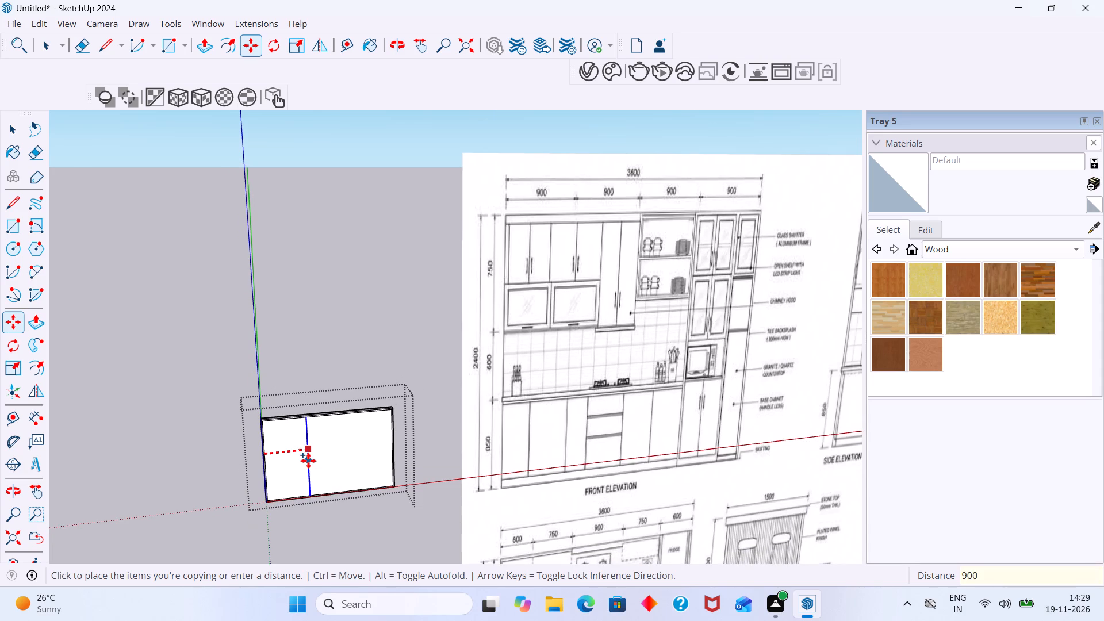
pyautogui.press('Return')
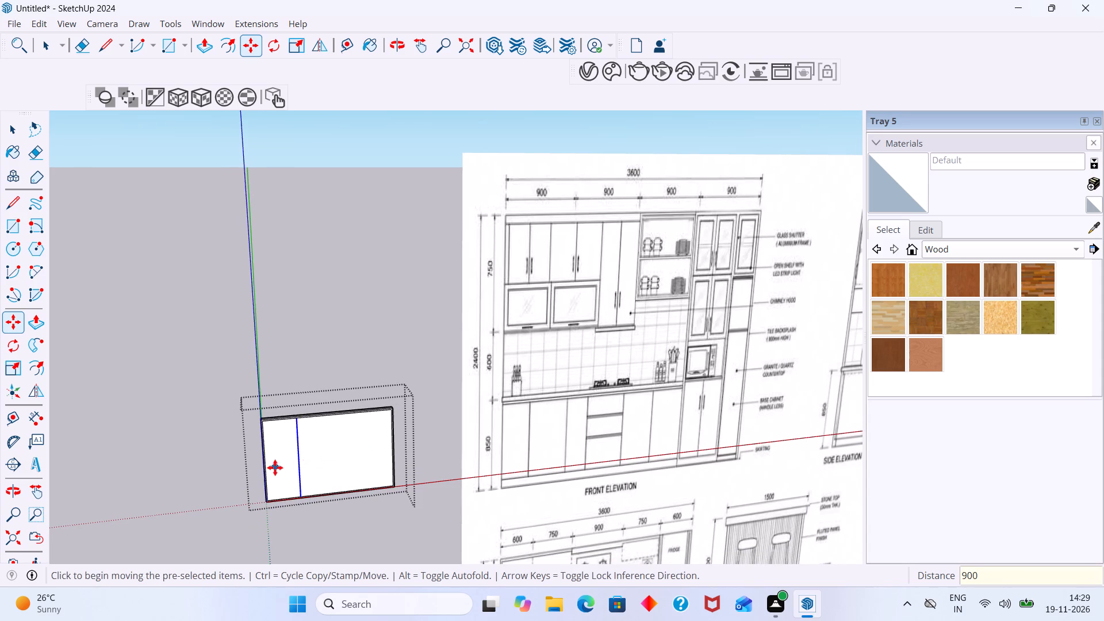
# Copy the new vertical divider across the wall face twice more at 900 mm spacing.
pyautogui.scroll(8, 275, 467)
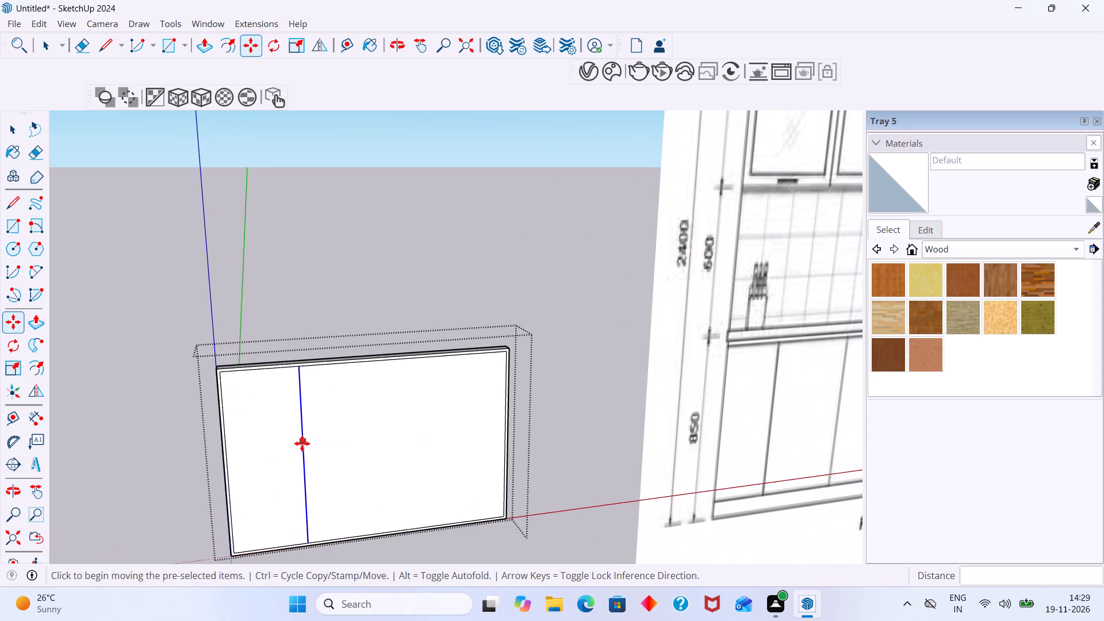
pyautogui.click(302, 451)
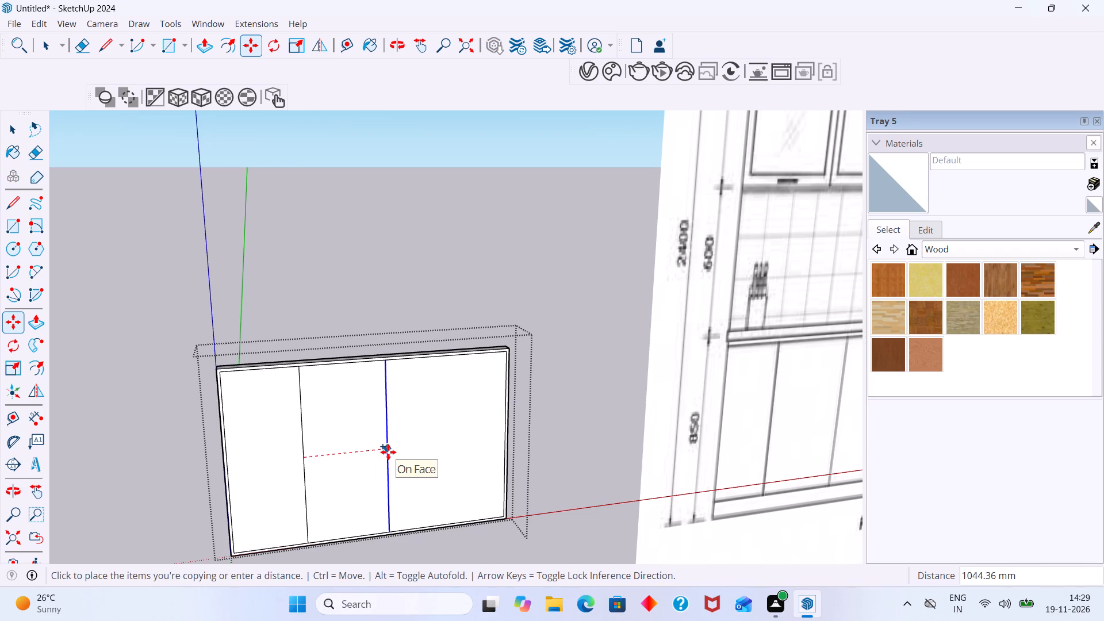
pyautogui.scroll(-8, 389, 451)
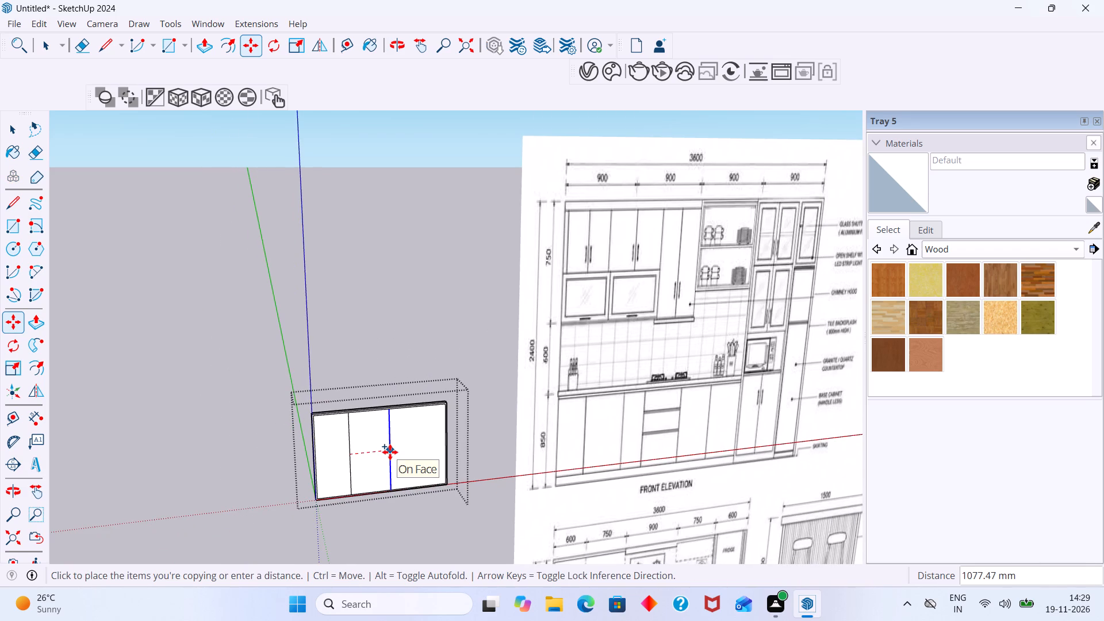
pyautogui.scroll(1, 387, 454)
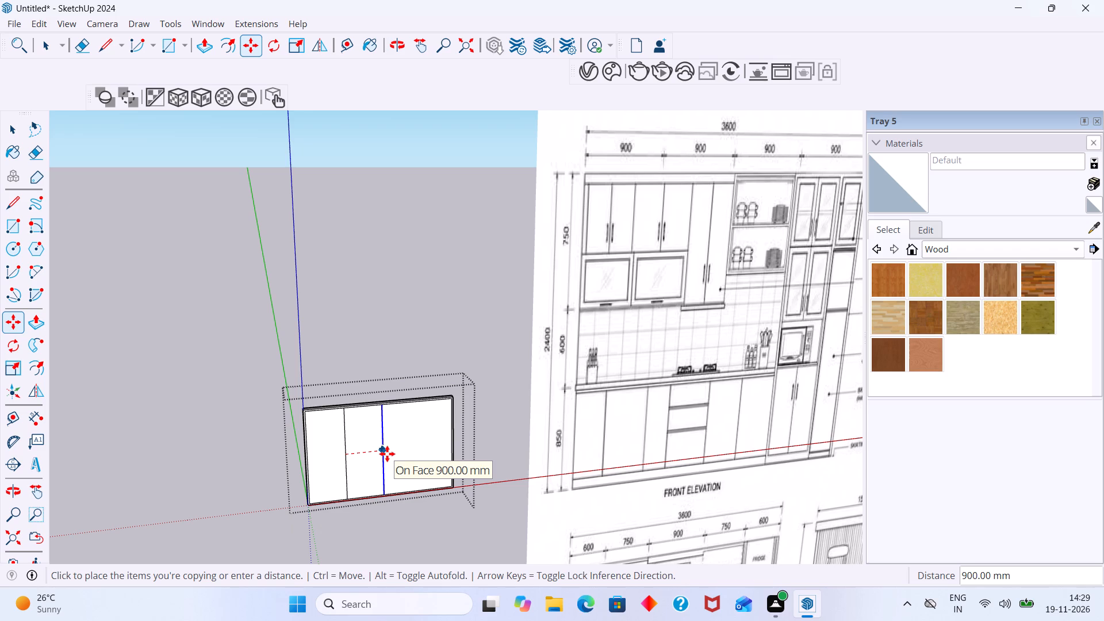
pyautogui.write('900')
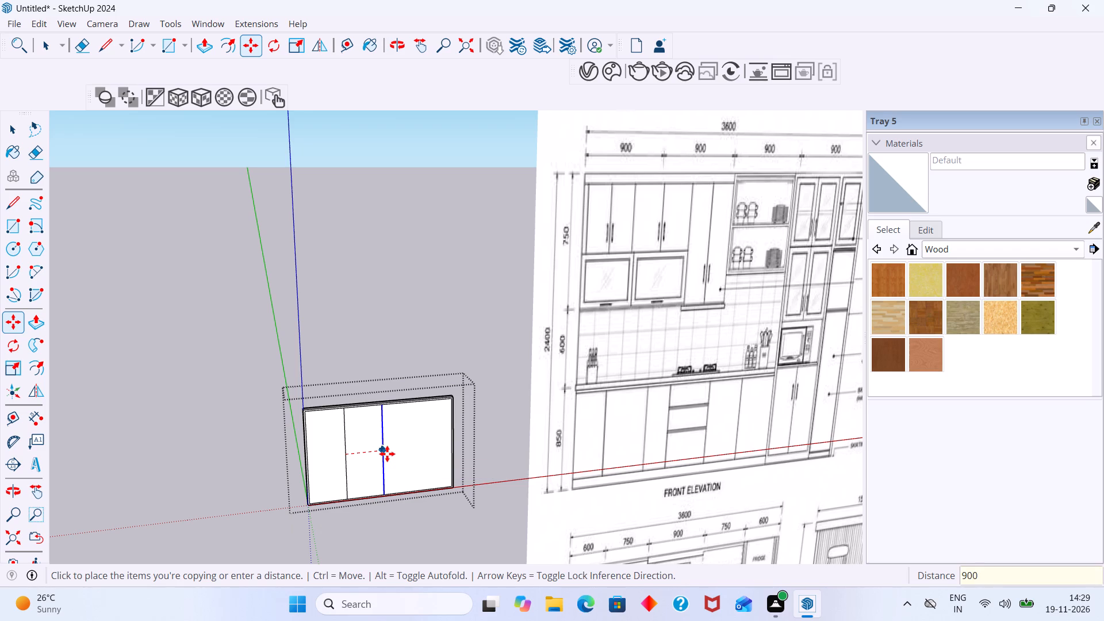
pyautogui.press('Return')
pyautogui.click(382, 450)
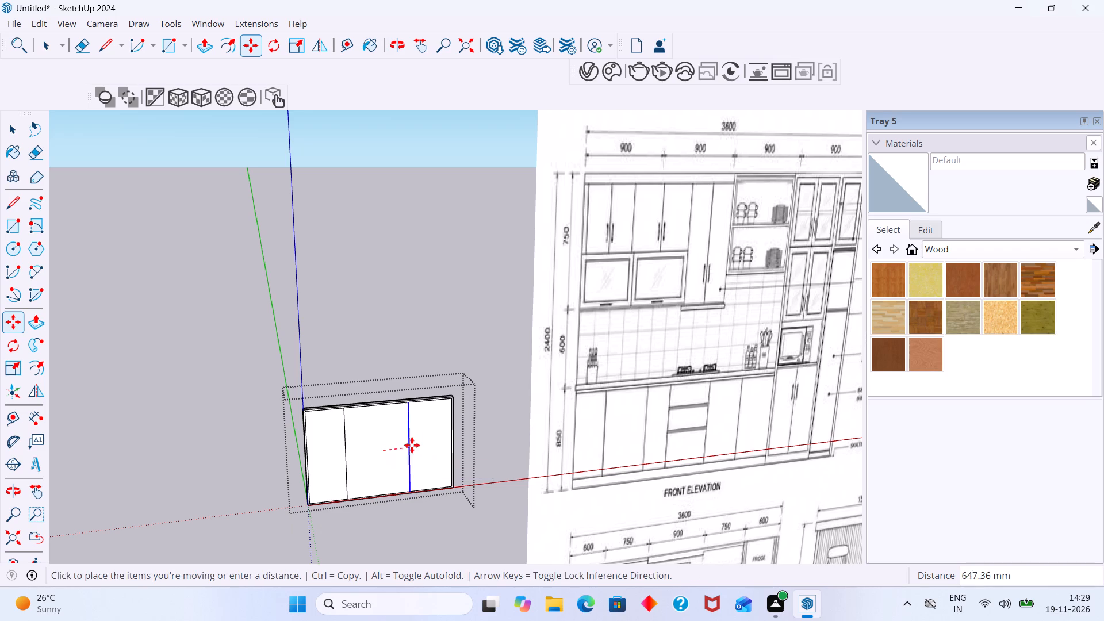
pyautogui.write('900')
pyautogui.press('Return')
# Copy the third divider another 900 mm toward the wall's right end and leave the Move tool.
pyautogui.scroll(-5, 412, 445)
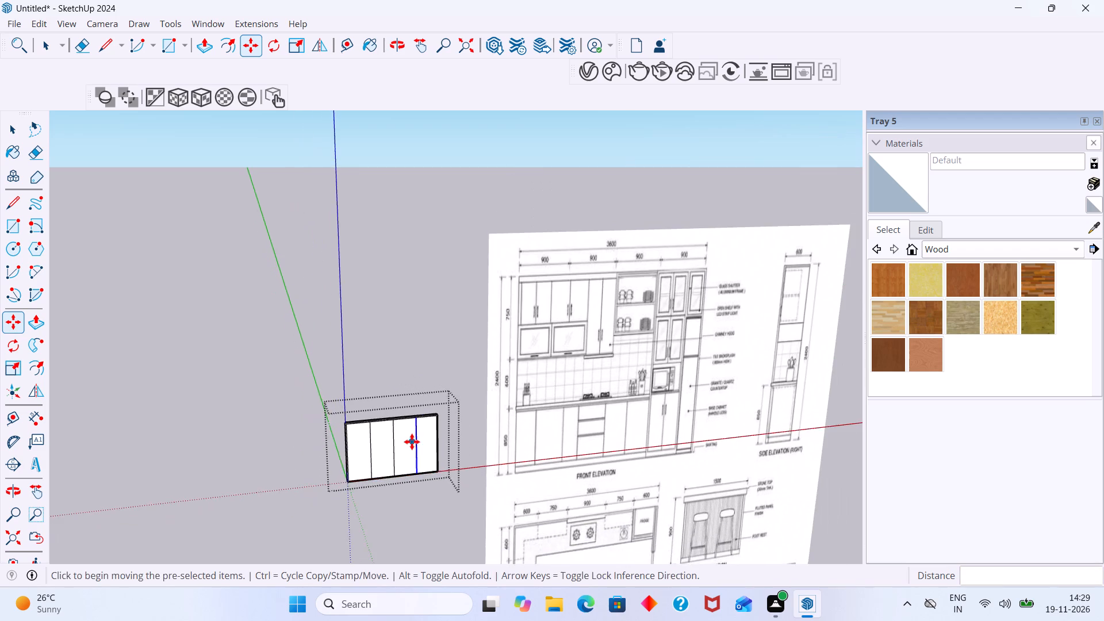
pyautogui.moveTo(412, 442); pyautogui.dragTo(343, 462, button='middle')
pyautogui.scroll(1, 366, 450)
pyautogui.moveTo(366, 450); pyautogui.dragTo(378, 450, button='middle')
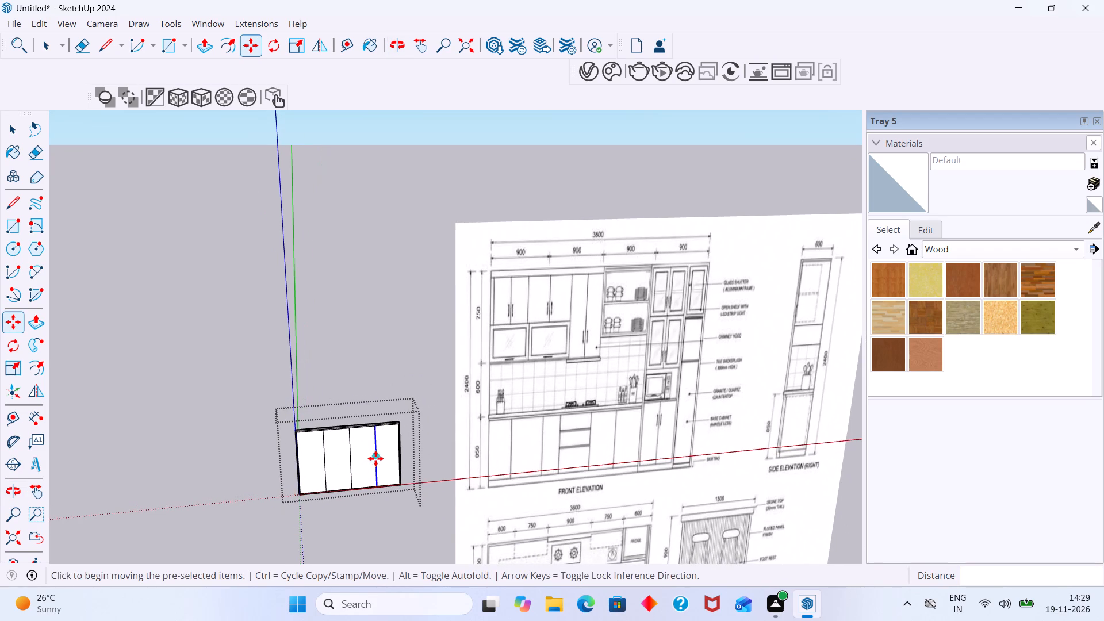
pyautogui.scroll(2, 374, 457)
pyautogui.moveTo(374, 457); pyautogui.dragTo(374, 457, button='middle')
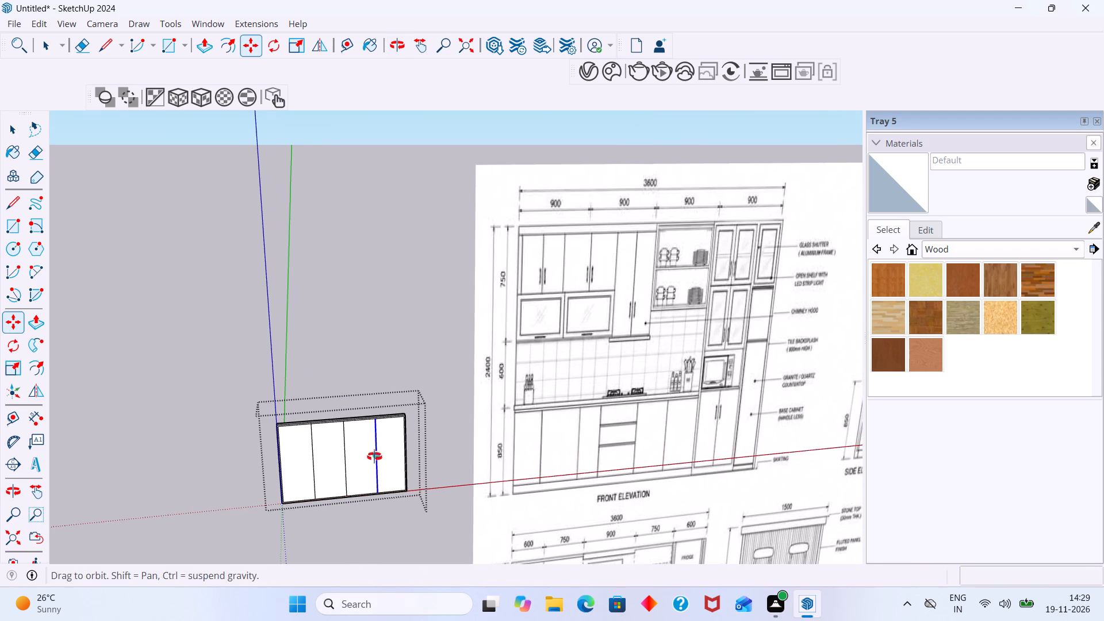
pyautogui.moveTo(374, 457); pyautogui.dragTo(385, 461, button='middle')
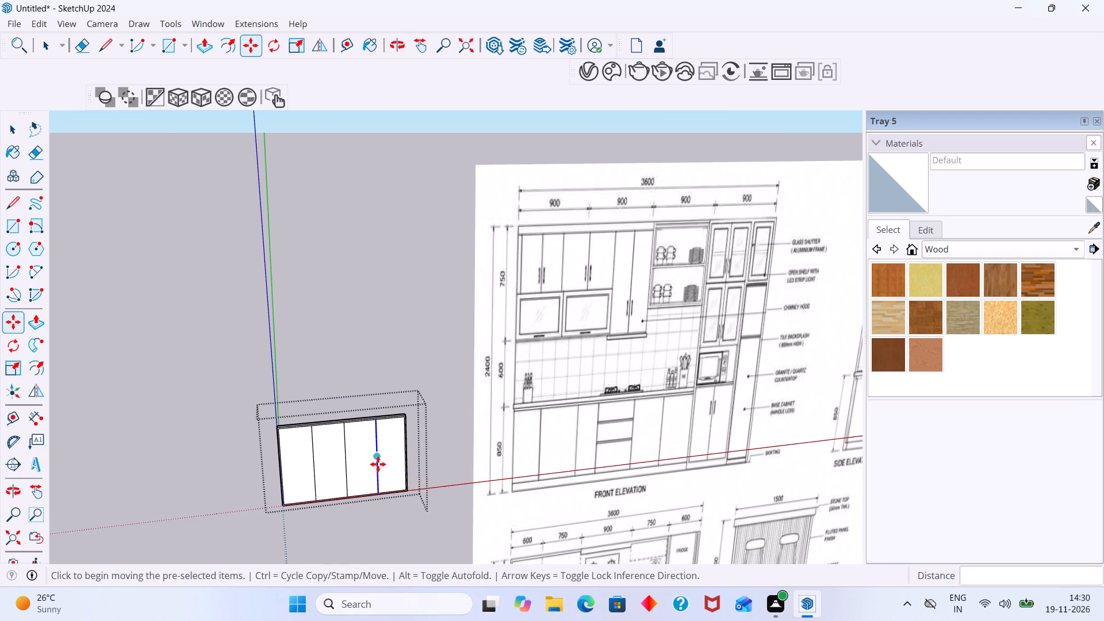
pyautogui.scroll(8, 378, 464)
pyautogui.click(377, 451)
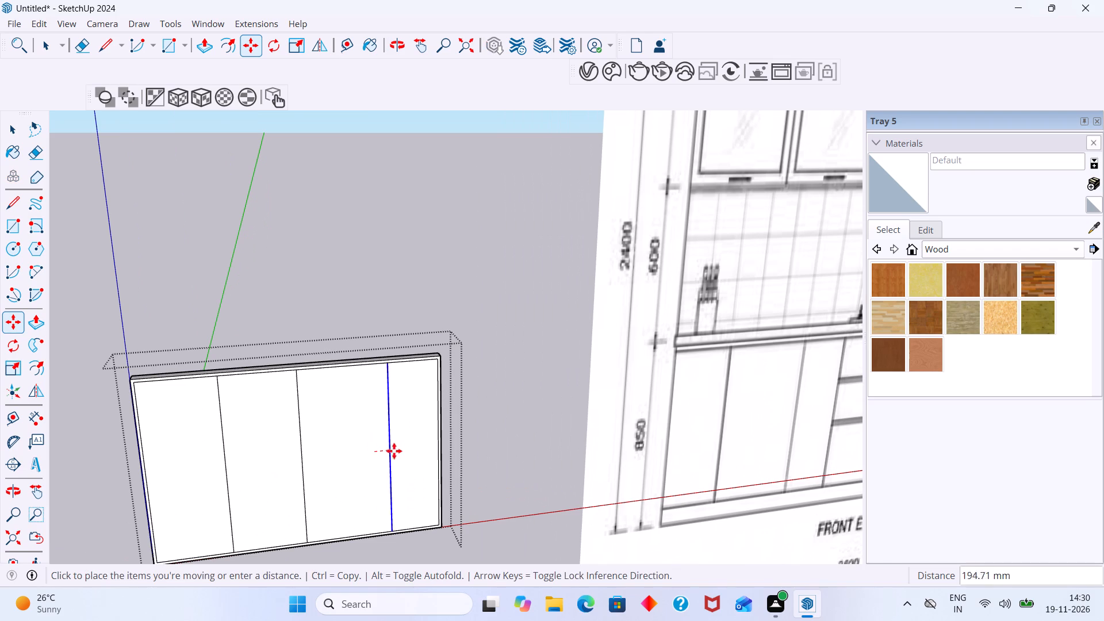
pyautogui.write('900')
pyautogui.press('Return')
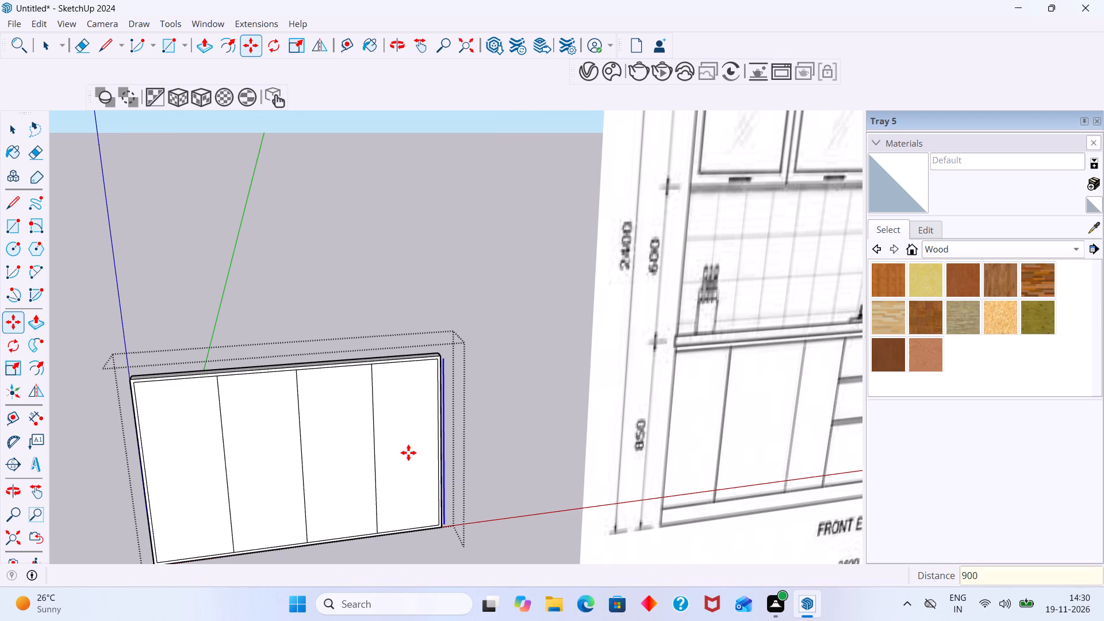
pyautogui.press('space')
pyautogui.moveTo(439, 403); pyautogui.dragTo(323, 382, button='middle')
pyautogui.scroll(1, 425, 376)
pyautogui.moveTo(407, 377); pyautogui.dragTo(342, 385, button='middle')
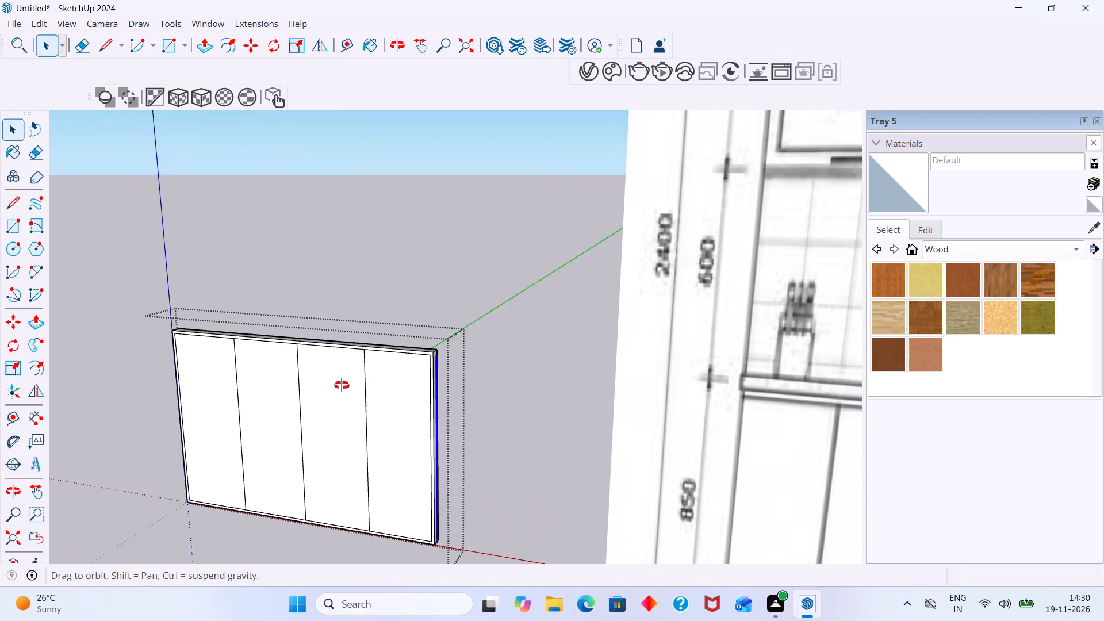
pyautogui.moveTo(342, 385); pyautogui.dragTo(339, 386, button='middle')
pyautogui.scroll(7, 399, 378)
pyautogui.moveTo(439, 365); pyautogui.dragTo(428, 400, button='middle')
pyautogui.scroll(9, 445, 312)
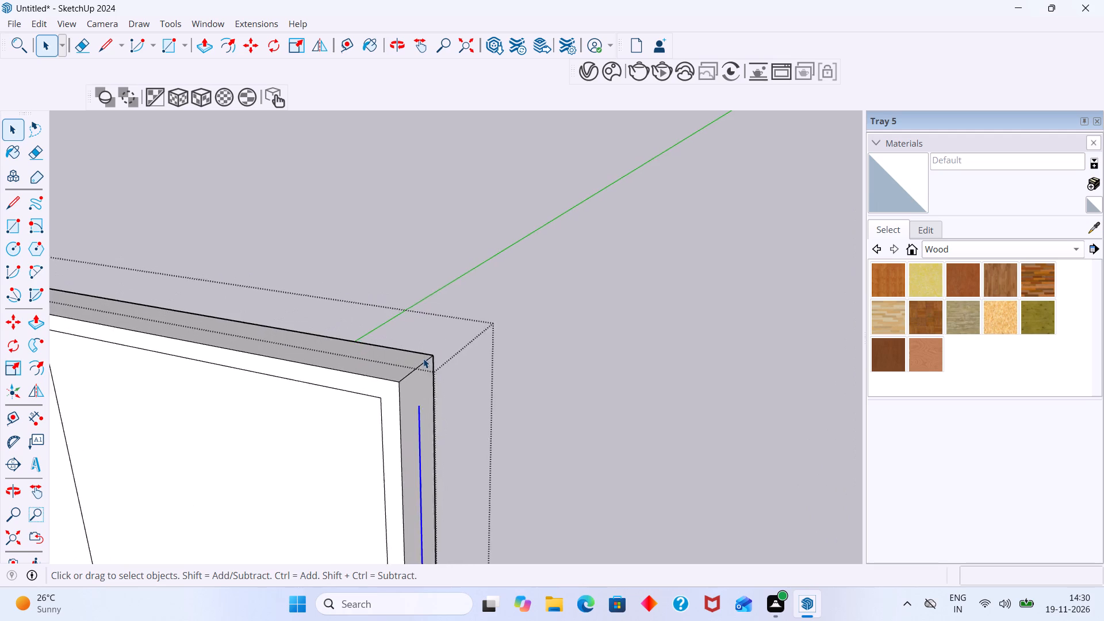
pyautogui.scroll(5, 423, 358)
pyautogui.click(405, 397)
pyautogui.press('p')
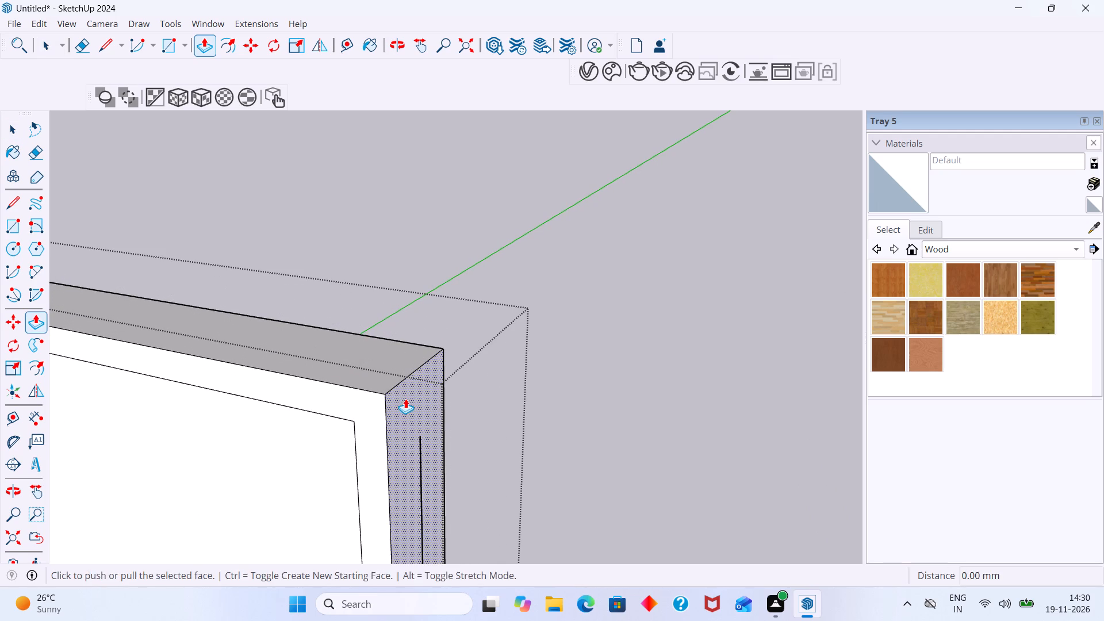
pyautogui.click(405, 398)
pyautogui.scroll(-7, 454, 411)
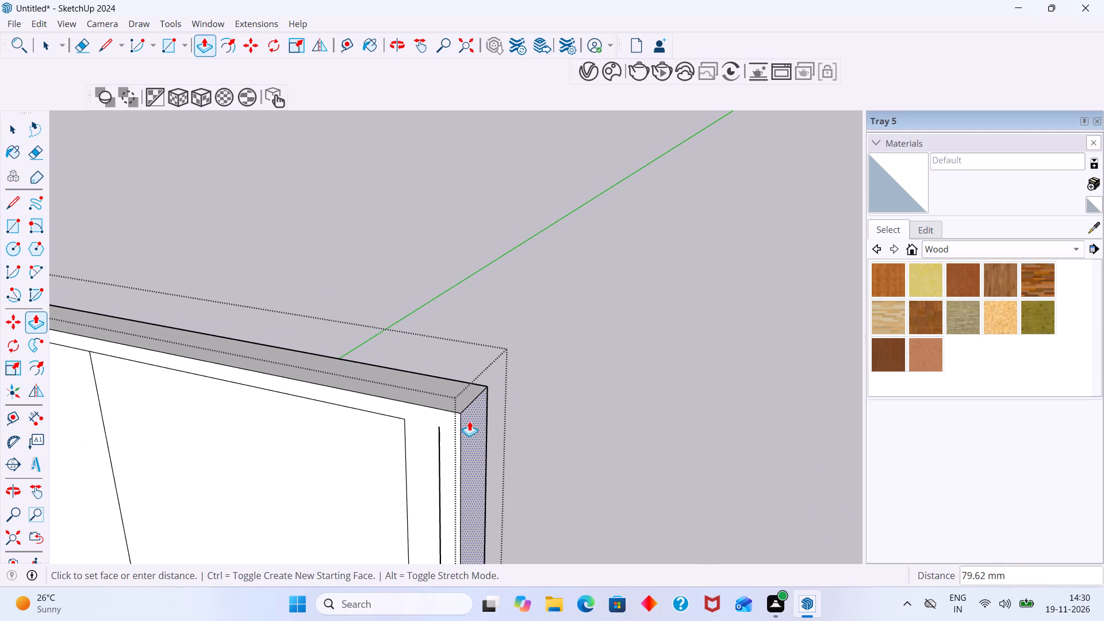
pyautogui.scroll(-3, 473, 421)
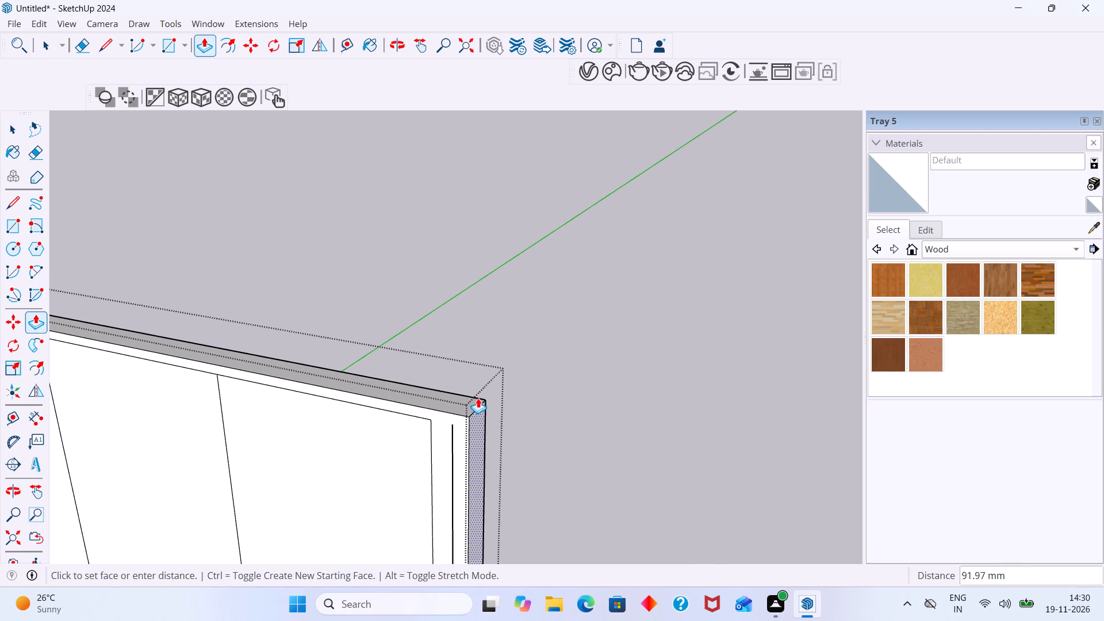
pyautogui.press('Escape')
# Extend the wall's right end face outward about 196 mm with Push/Pull, past the last copied line.
pyautogui.scroll(3, 434, 449)
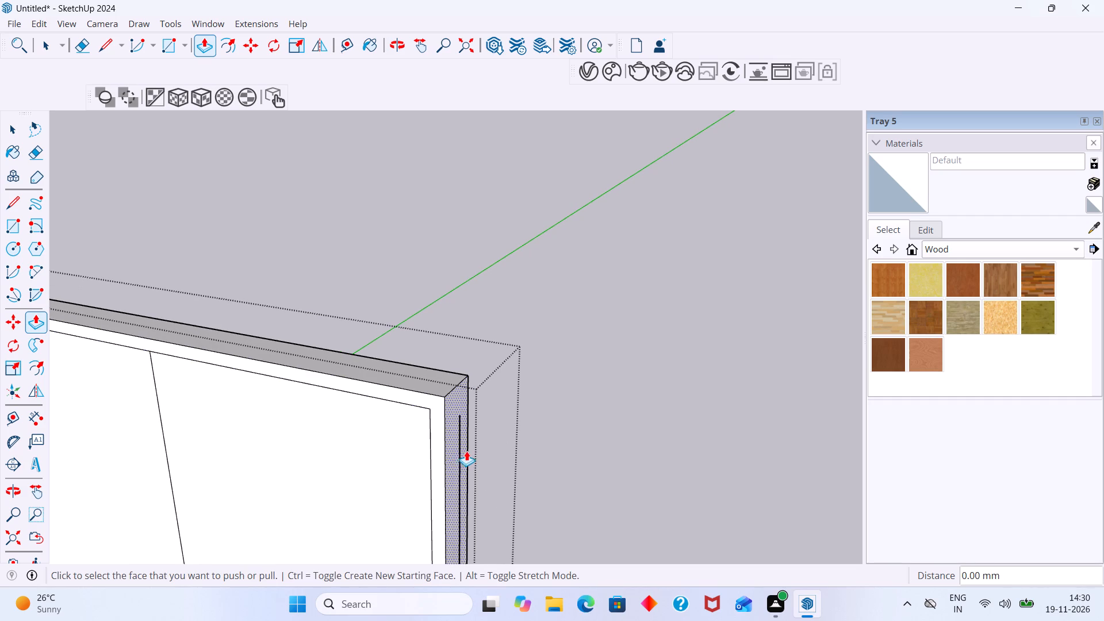
pyautogui.click(458, 395)
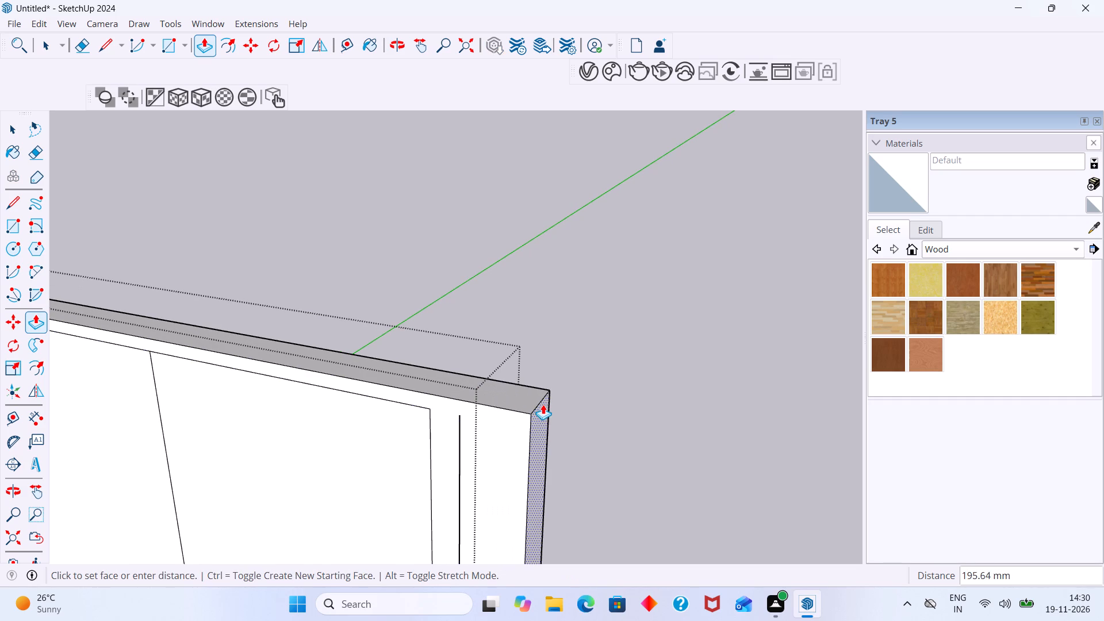
pyautogui.click(543, 404)
pyautogui.press('space')
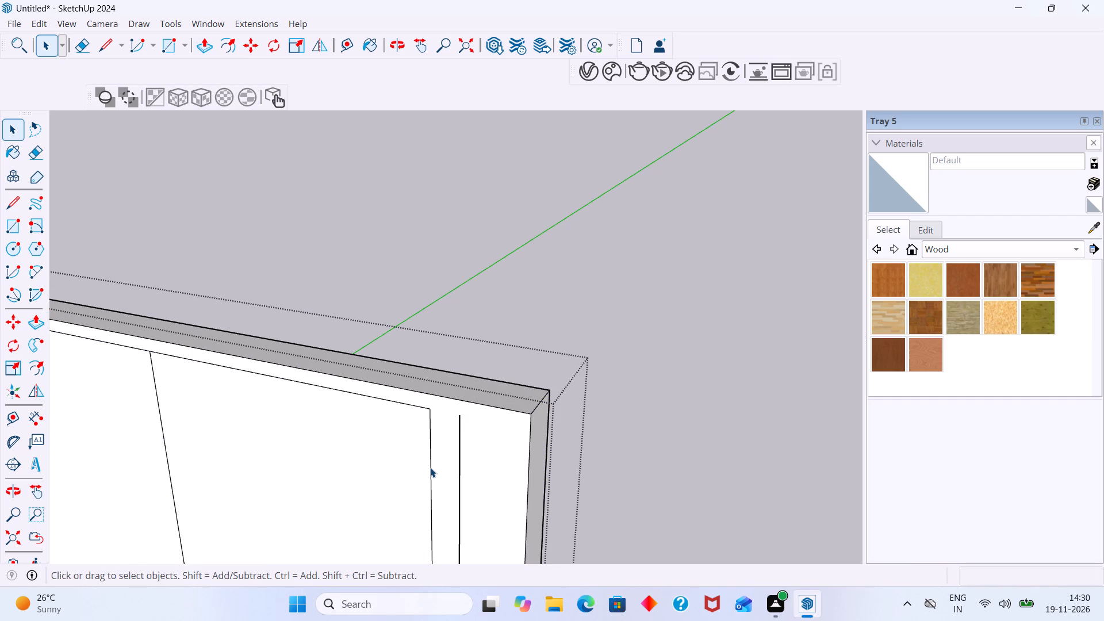
# Move the inset border's right vertical edge from its top endpoint onto the last copied line, and exit the group.
pyautogui.click(430, 467)
pyautogui.press('m')
pyautogui.click(431, 470)
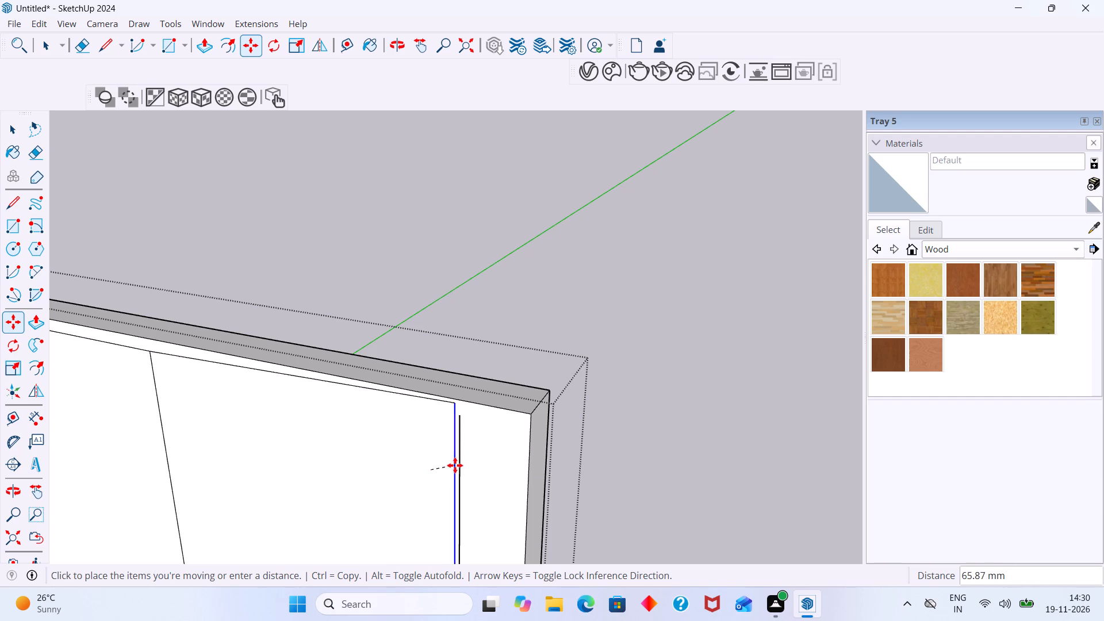
pyautogui.press('Escape')
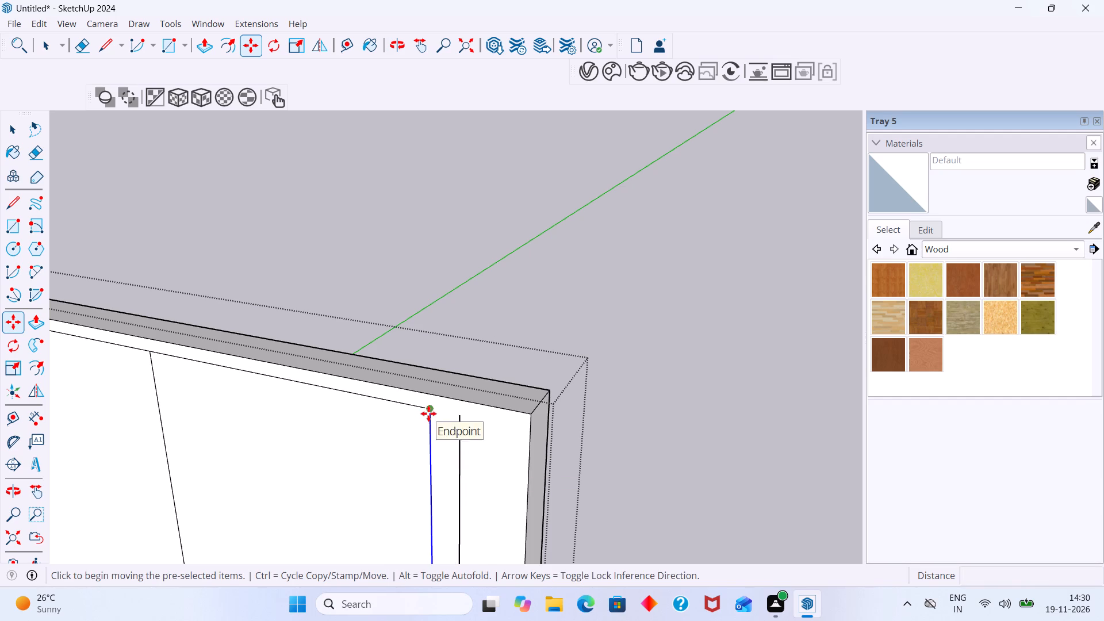
pyautogui.click(428, 413)
pyautogui.click(457, 417)
pyautogui.press('space')
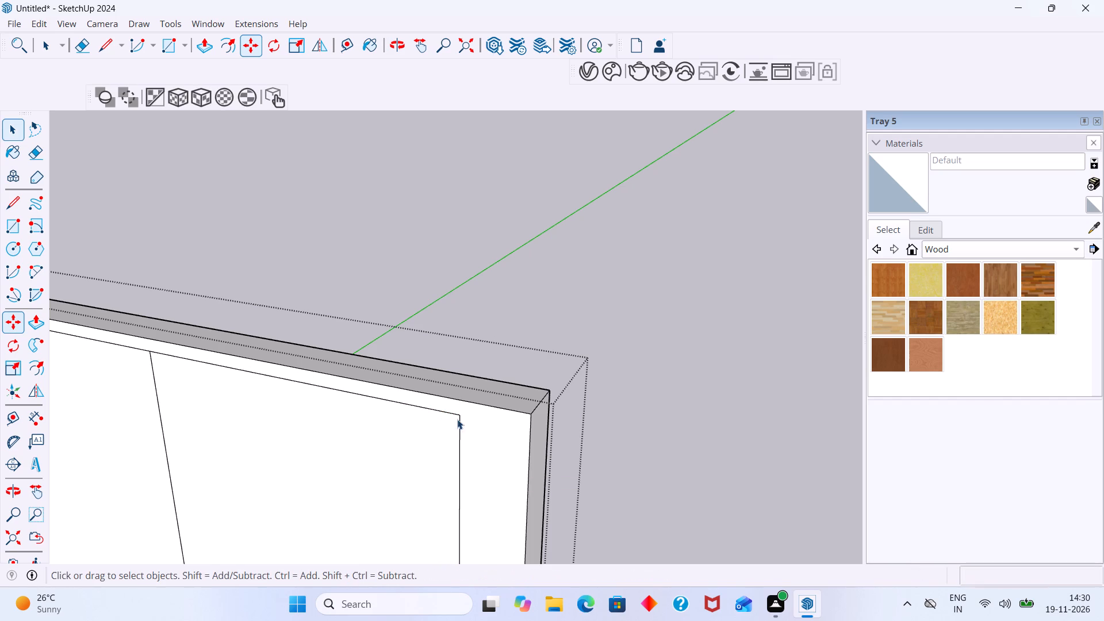
pyautogui.click(709, 343)
# Examine the wall's front face, checking its vertical divisions and the border at the extended end.
pyautogui.scroll(-16, 610, 370)
pyautogui.moveTo(573, 522); pyautogui.dragTo(609, 505, button='middle')
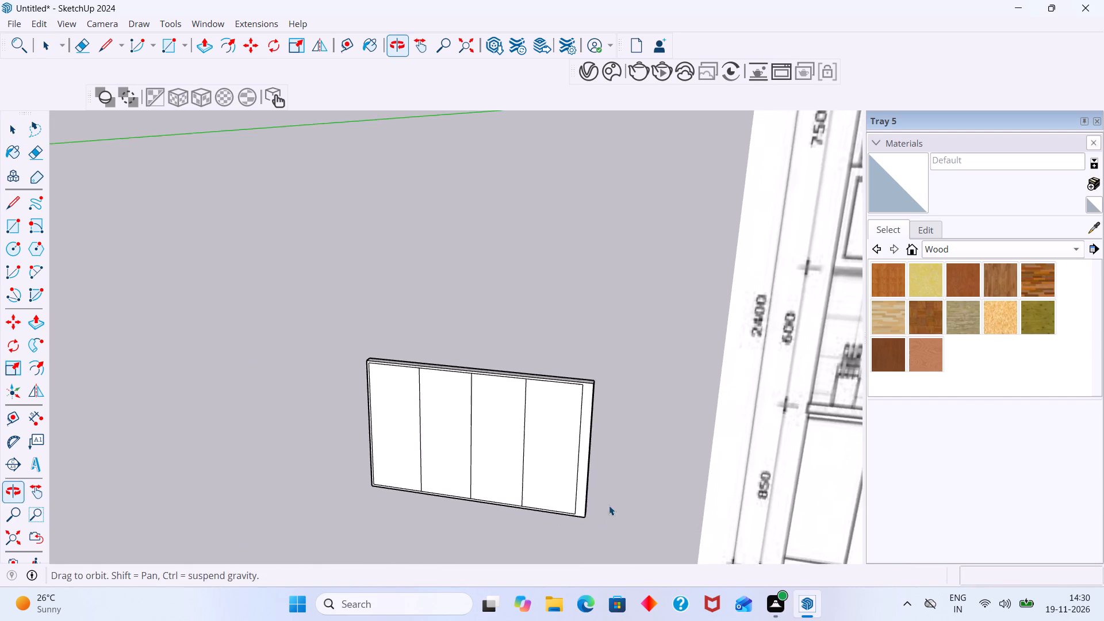
pyautogui.moveTo(609, 505); pyautogui.dragTo(617, 509, button='middle')
pyautogui.scroll(5, 576, 495)
pyautogui.keyDown('shift'); pyautogui.moveTo(593, 484); pyautogui.dragTo(561, 381, button='middle'); pyautogui.keyUp('shift')
pyautogui.moveTo(569, 406); pyautogui.dragTo(595, 415, button='middle')
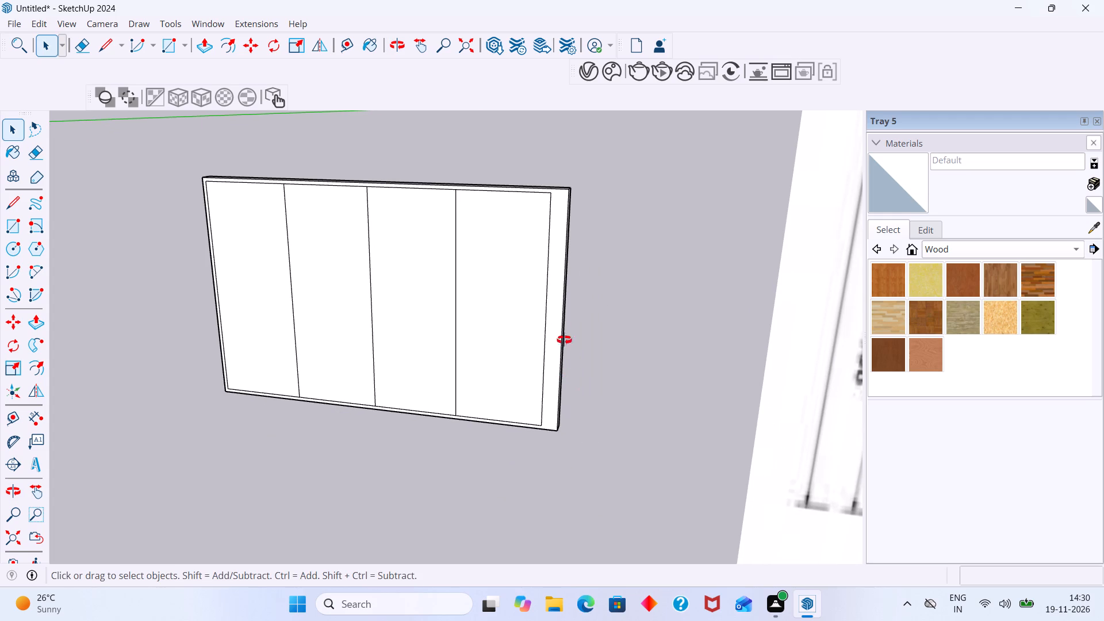
# Copy the inset border's right vertical edge 36 mm toward the wall's right end inside the group, and exit the group.
pyautogui.moveTo(558, 321); pyautogui.dragTo(619, 417, button='middle')
pyautogui.scroll(-9, 507, 351)
pyautogui.moveTo(516, 364); pyautogui.dragTo(595, 416, button='middle')
pyautogui.scroll(2, 543, 266)
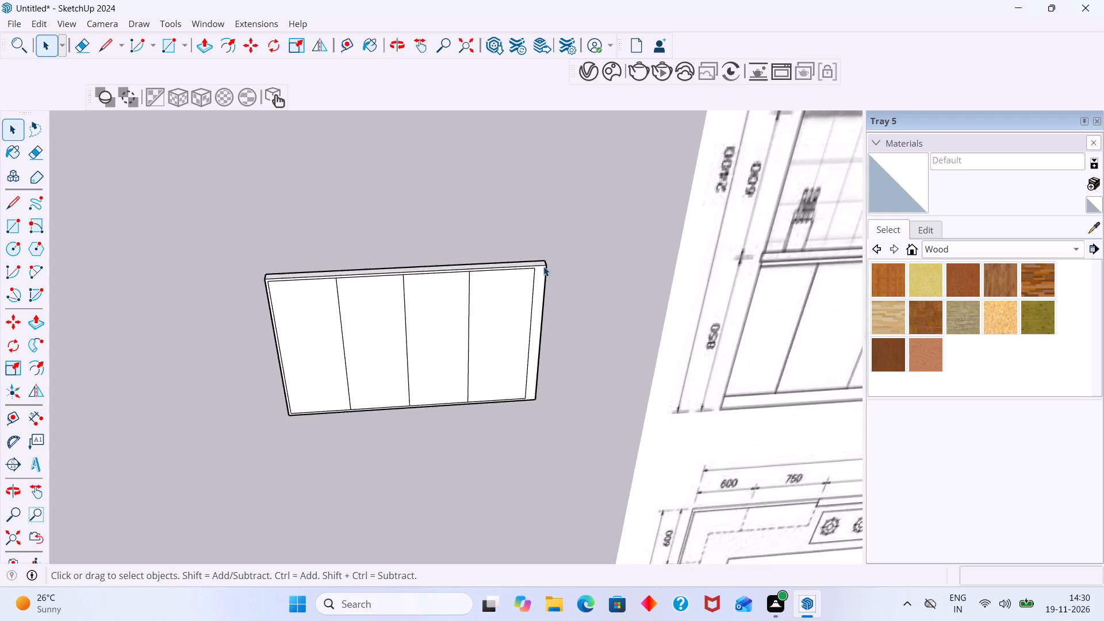
pyautogui.scroll(7, 543, 266)
pyautogui.scroll(-4, 561, 270)
pyautogui.scroll(8, 549, 275)
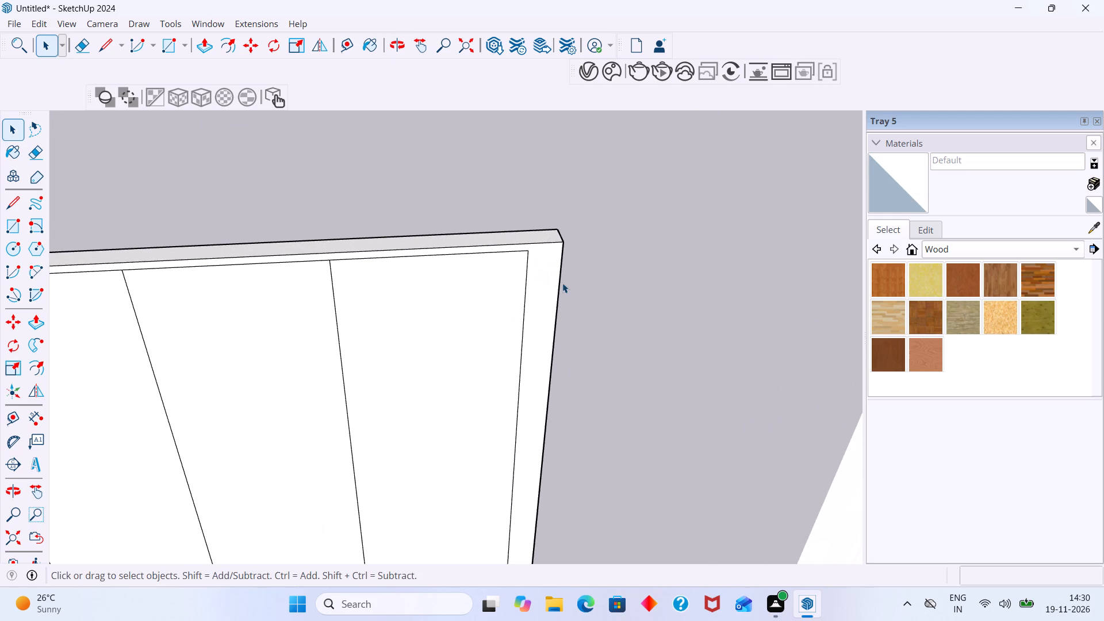
pyautogui.click(559, 283)
pyautogui.tripleClick(559, 283)
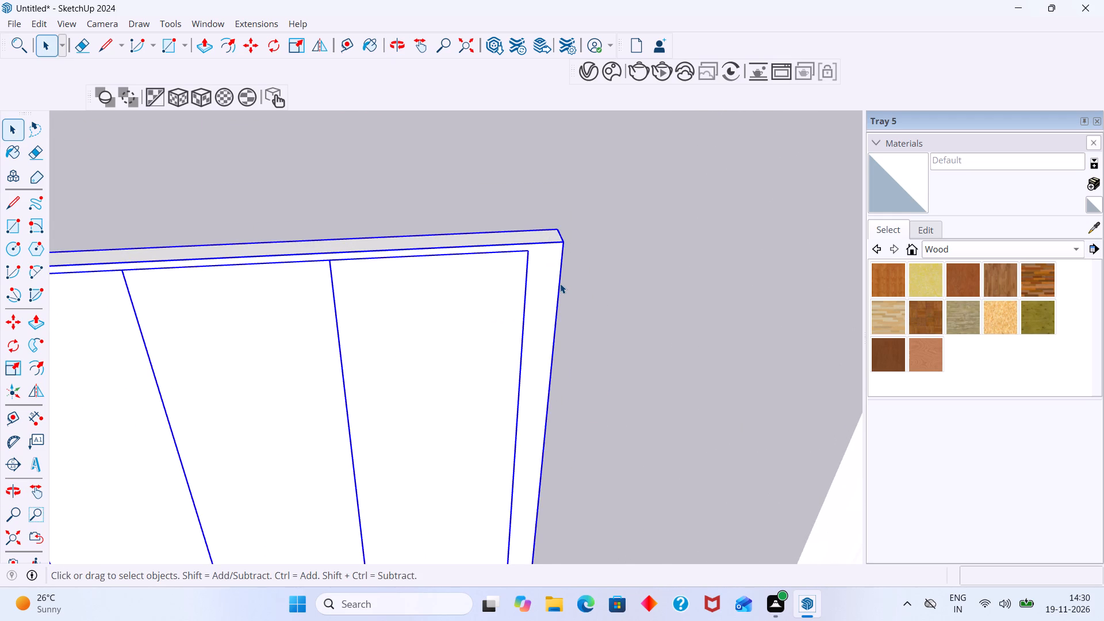
pyautogui.moveTo(570, 284); pyautogui.dragTo(405, 271, button='middle')
pyautogui.moveTo(538, 322); pyautogui.dragTo(476, 315, button='middle')
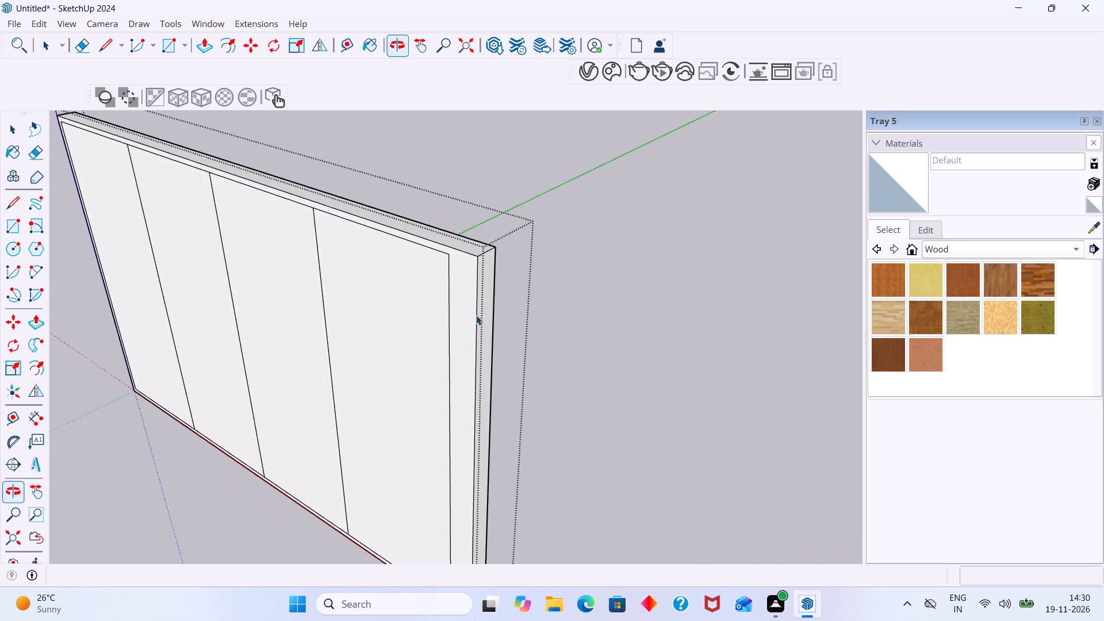
pyautogui.scroll(7, 476, 315)
pyautogui.moveTo(463, 315); pyautogui.dragTo(585, 309, button='middle')
pyautogui.scroll(-11, 586, 306)
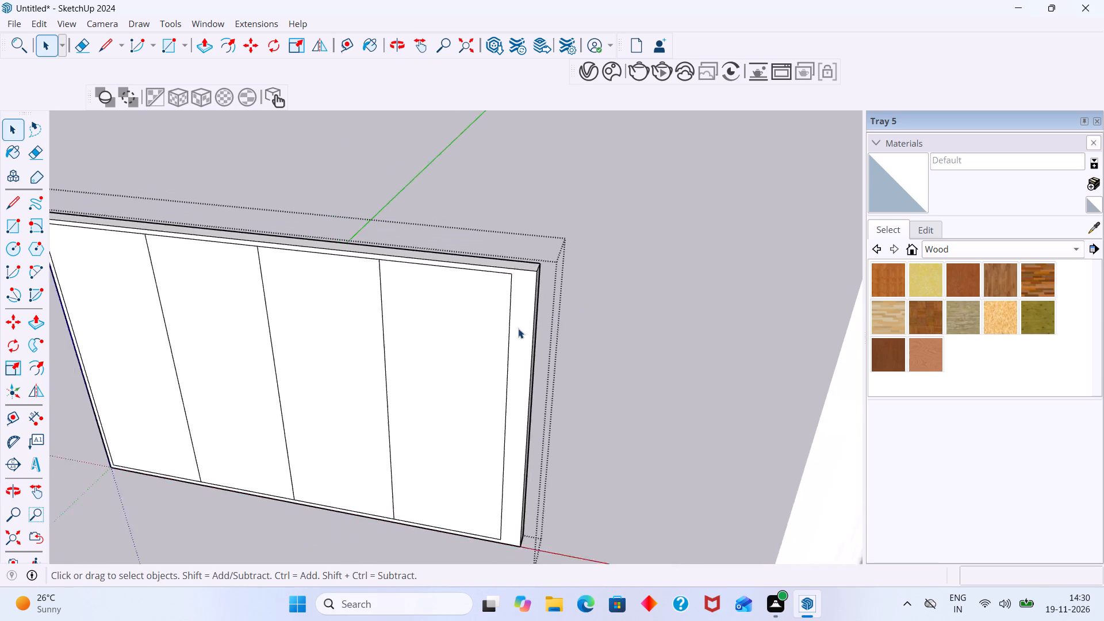
pyautogui.scroll(-2, 518, 328)
pyautogui.scroll(3, 516, 333)
pyautogui.click(508, 345)
pyautogui.press('m')
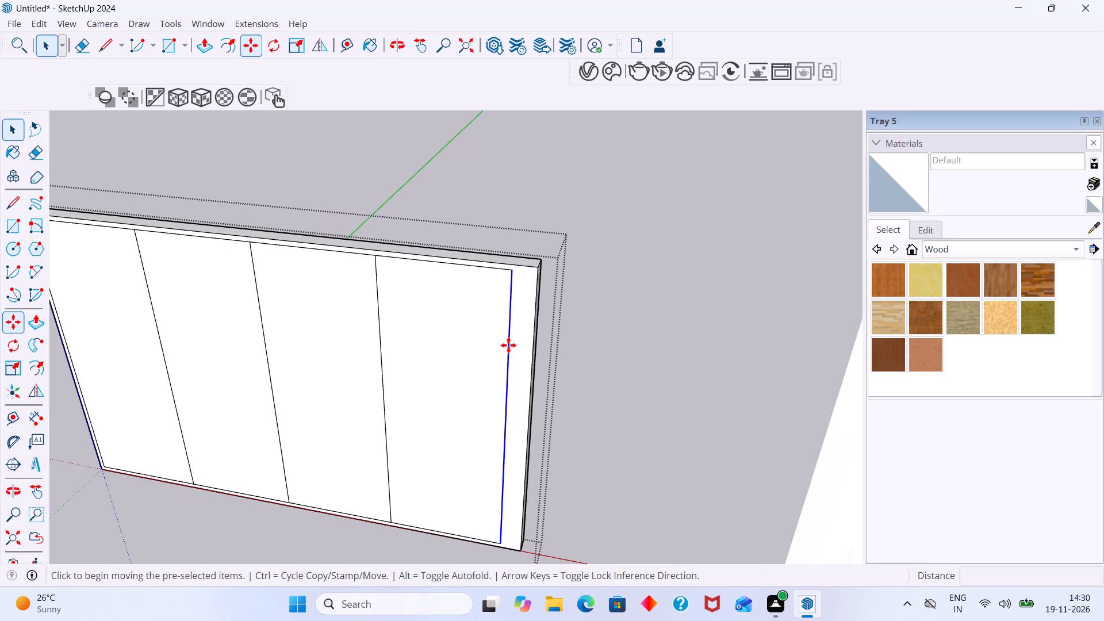
pyautogui.click(508, 345)
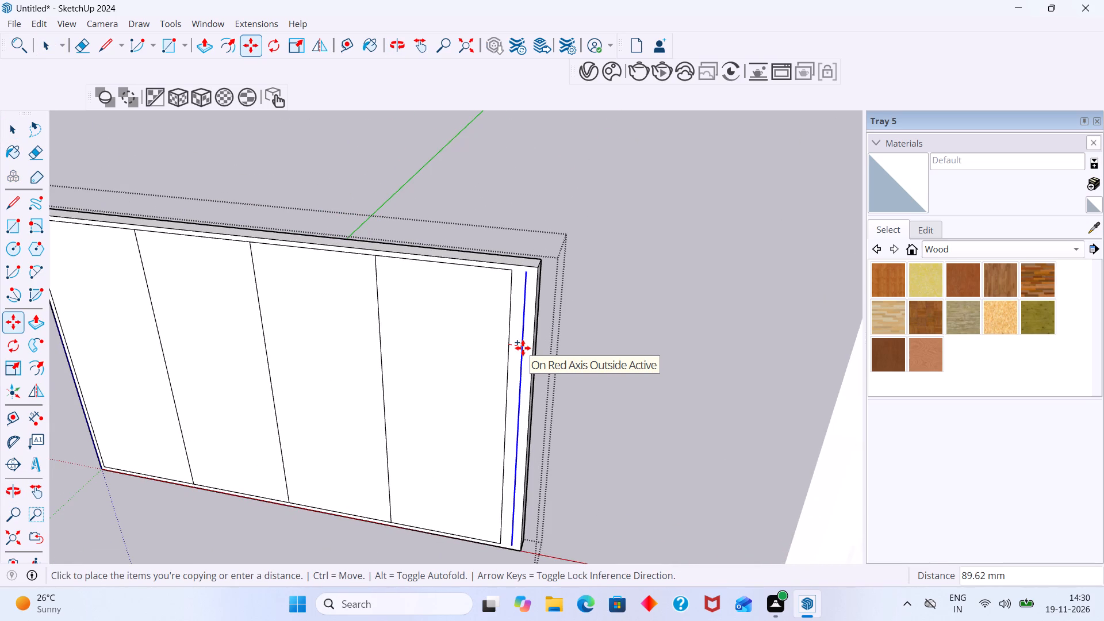
pyautogui.write('36mm')
pyautogui.press('Return')
pyautogui.press('space')
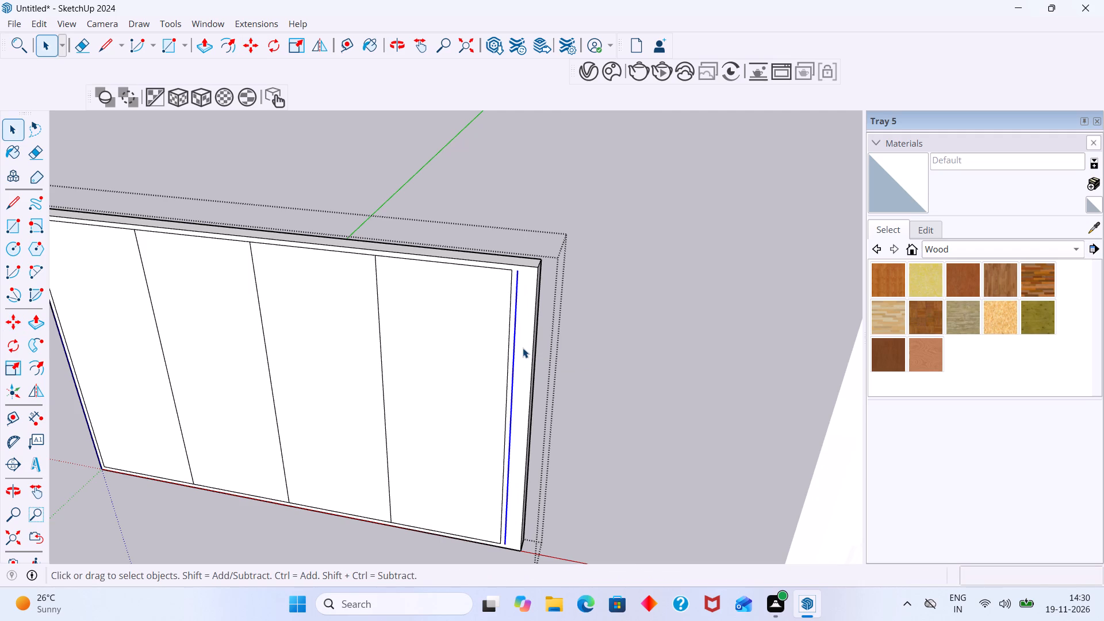
pyautogui.click(624, 321)
# Push the wall's right end face back to the copied 36 mm edge with Push/Pull, and exit the group.
pyautogui.moveTo(561, 320); pyautogui.dragTo(526, 364, button='middle')
pyautogui.scroll(4, 530, 346)
pyautogui.moveTo(516, 317); pyautogui.dragTo(437, 324, button='middle')
pyautogui.scroll(9, 509, 288)
pyautogui.click(532, 278)
pyautogui.doubleClick(532, 278)
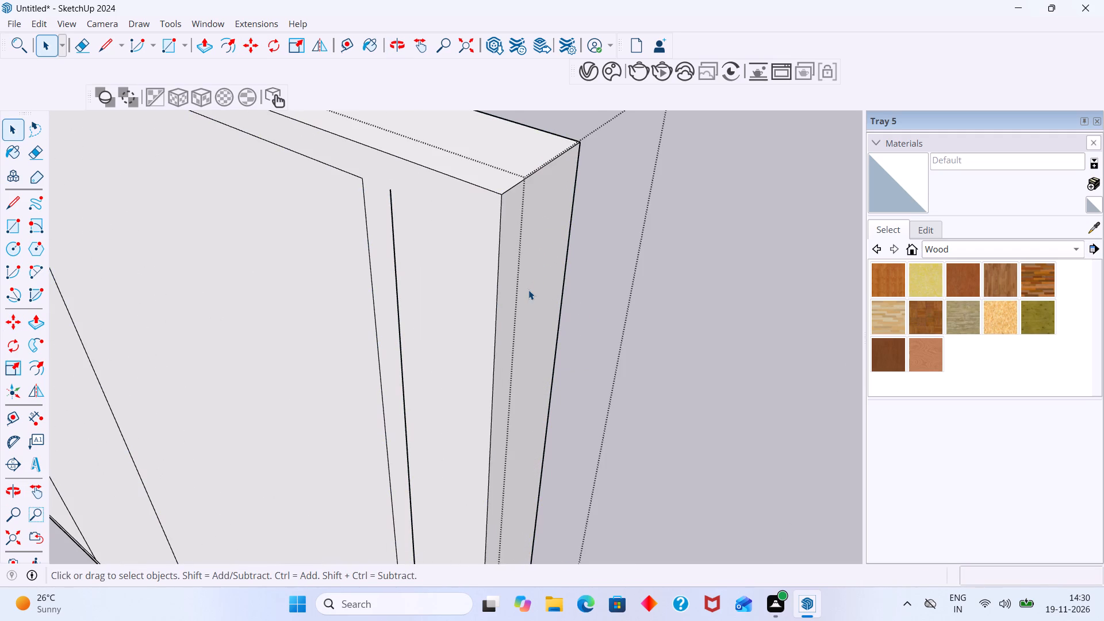
pyautogui.click(528, 290)
pyautogui.press('p')
pyautogui.click(527, 289)
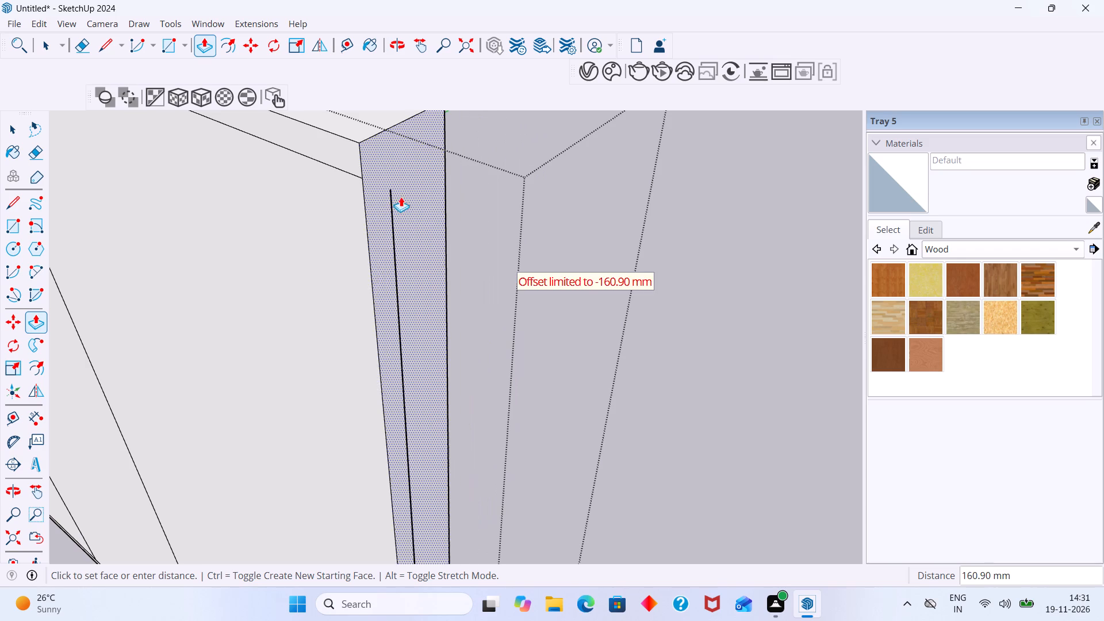
pyautogui.click(392, 189)
pyautogui.press('space')
pyautogui.click(611, 228)
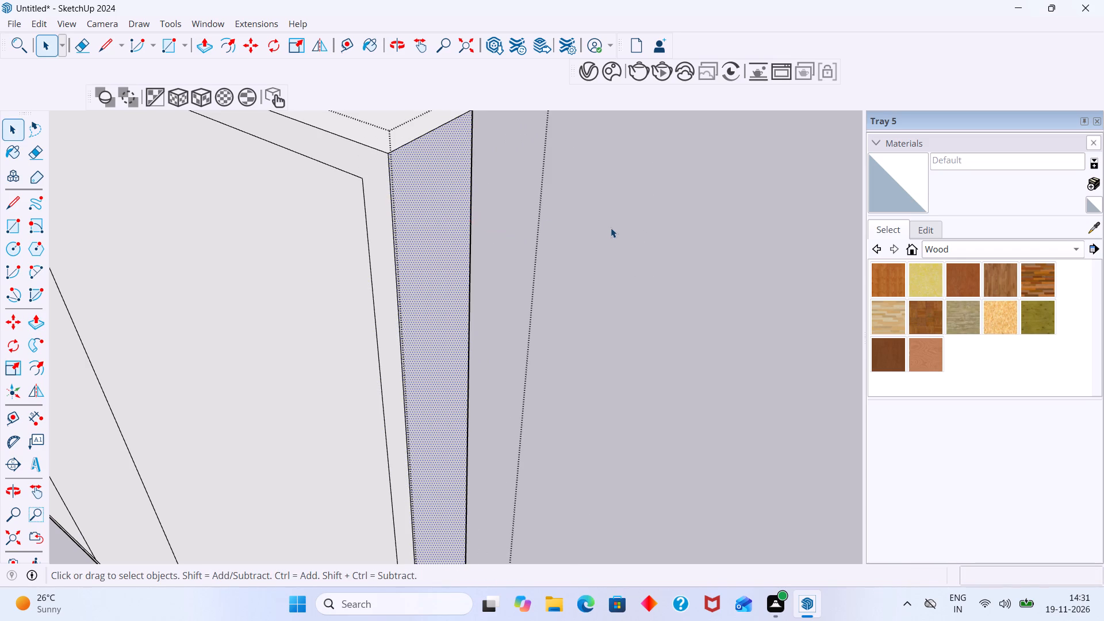
# Examine the wall's trimmed right end and compare its four bays with the front elevation drawing.
pyautogui.scroll(-14, 599, 237)
pyautogui.moveTo(573, 284); pyautogui.dragTo(679, 302, button='middle')
pyautogui.scroll(9, 584, 234)
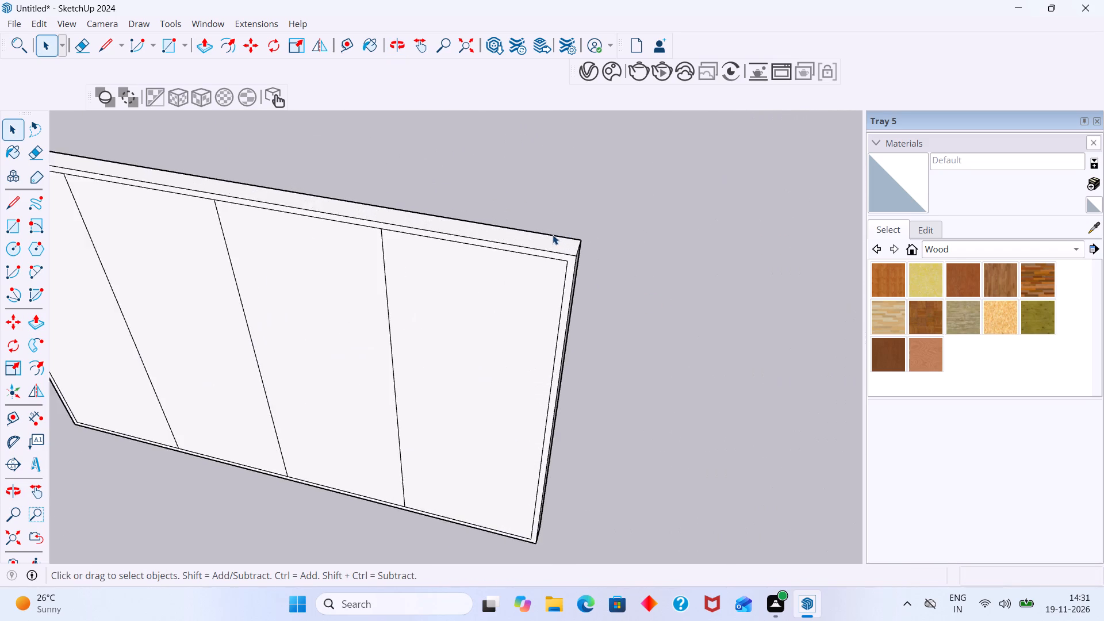
pyautogui.scroll(2, 553, 235)
pyautogui.scroll(-7, 554, 235)
pyautogui.scroll(17, 561, 242)
pyautogui.scroll(-14, 577, 269)
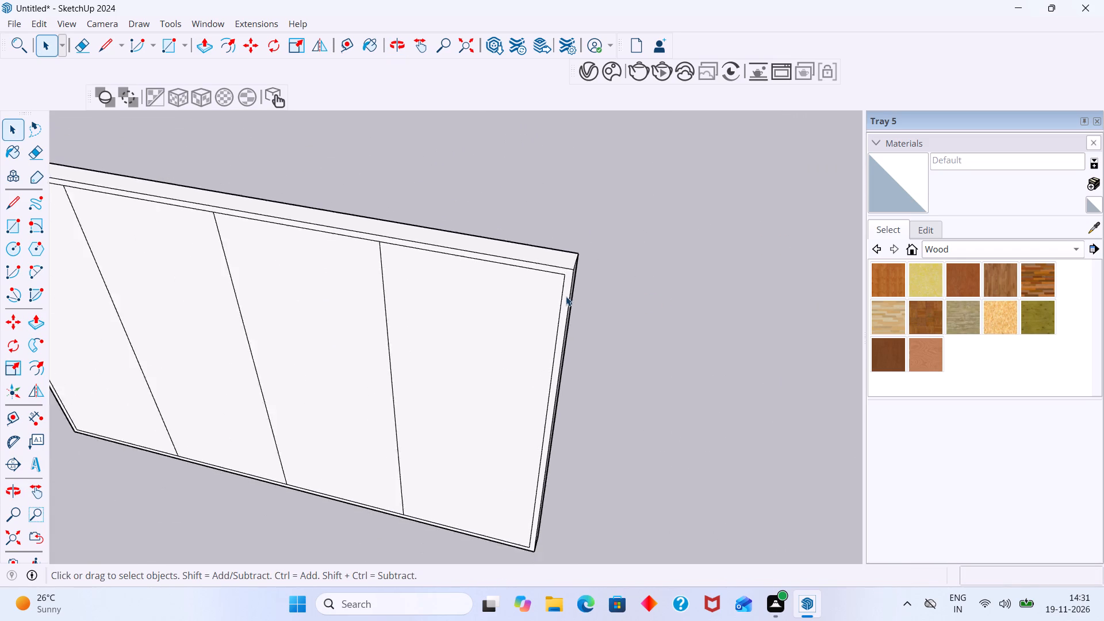
pyautogui.scroll(-13, 566, 296)
pyautogui.moveTo(554, 356); pyautogui.dragTo(601, 340, button='middle')
pyautogui.scroll(1, 593, 336)
pyautogui.scroll(-3, 593, 336)
pyautogui.keyDown('shift'); pyautogui.moveTo(592, 336); pyautogui.dragTo(352, 369, button='middle'); pyautogui.keyUp('shift')
pyautogui.moveTo(363, 371); pyautogui.dragTo(400, 290, button='middle')
pyautogui.scroll(-6, 400, 293)
pyautogui.keyDown('shift'); pyautogui.moveTo(401, 316); pyautogui.dragTo(441, 296, button='middle'); pyautogui.keyUp('shift')
pyautogui.moveTo(646, 183); pyautogui.dragTo(646, 257, button='middle')
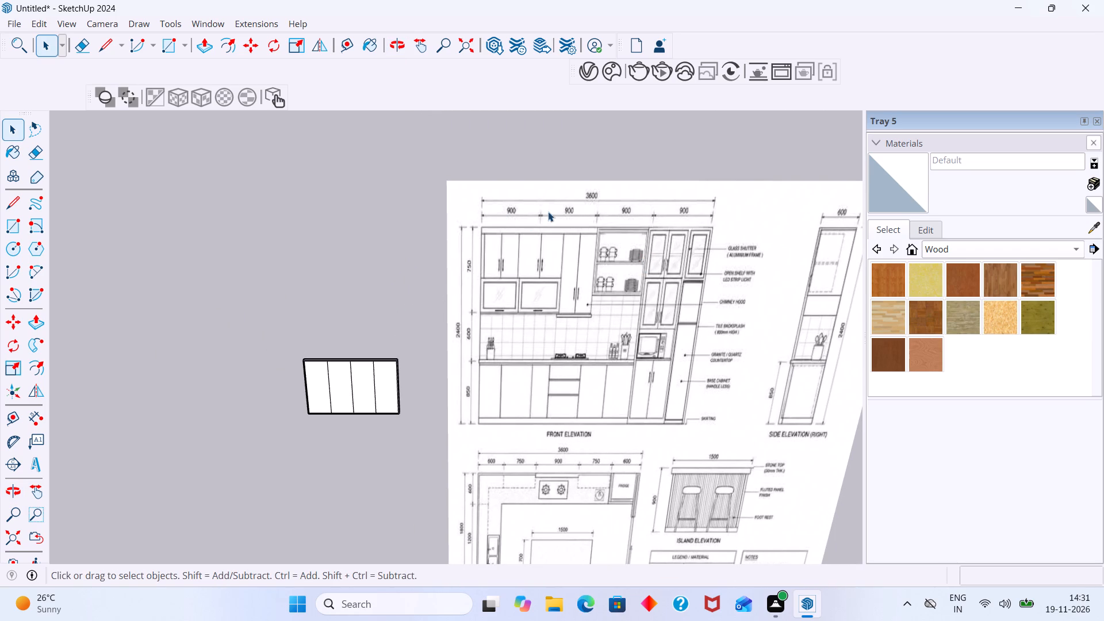
pyautogui.scroll(3, 355, 353)
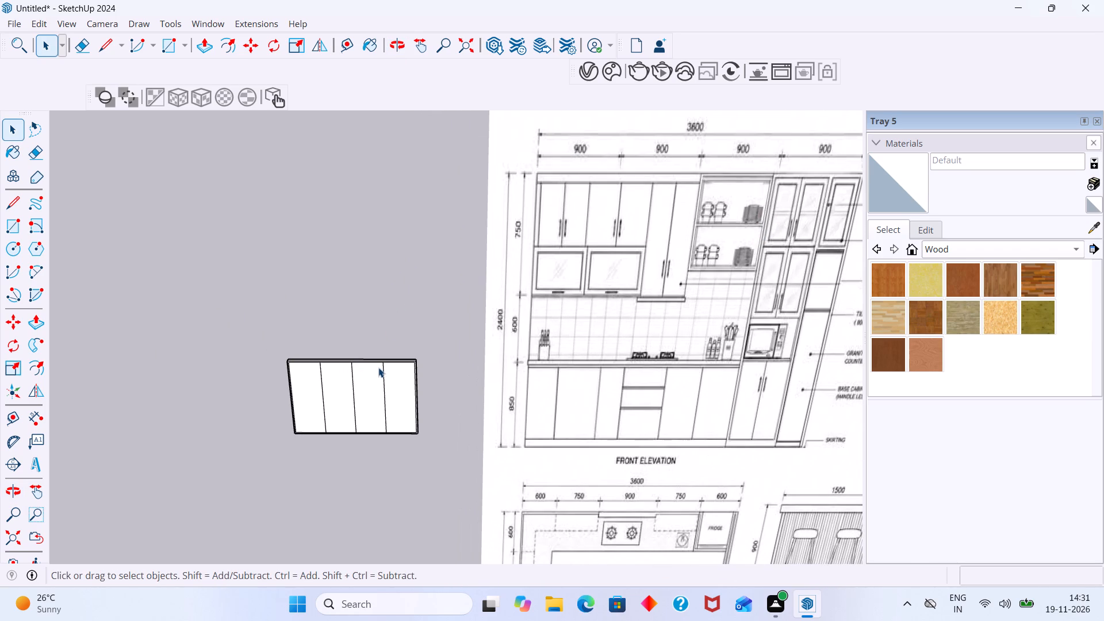
pyautogui.scroll(-2, 369, 370)
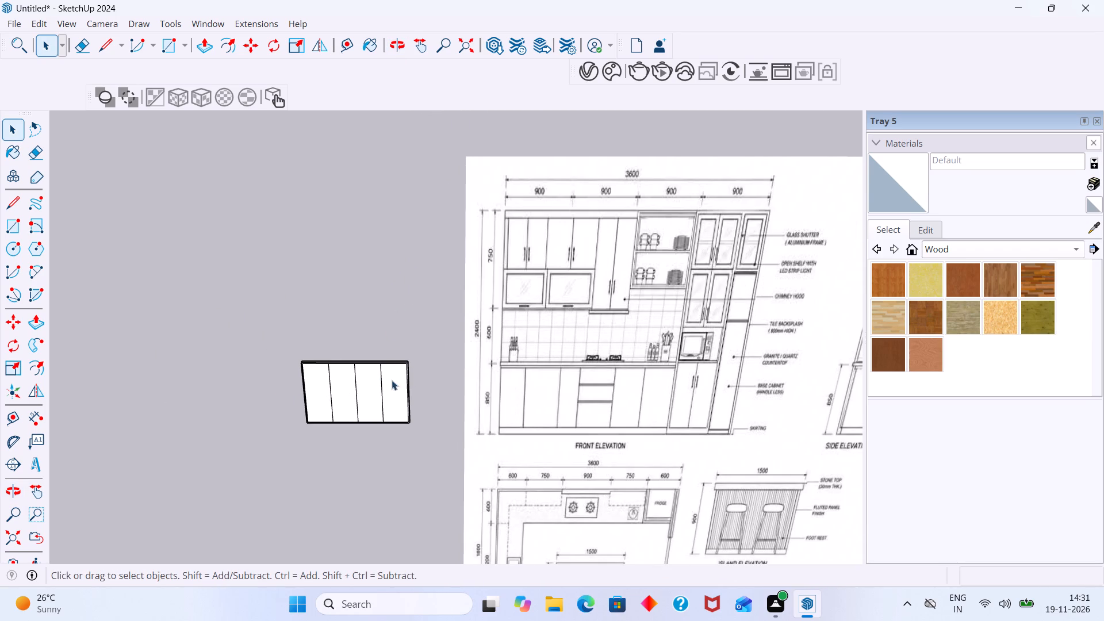
pyautogui.moveTo(362, 365); pyautogui.dragTo(417, 365, button='middle')
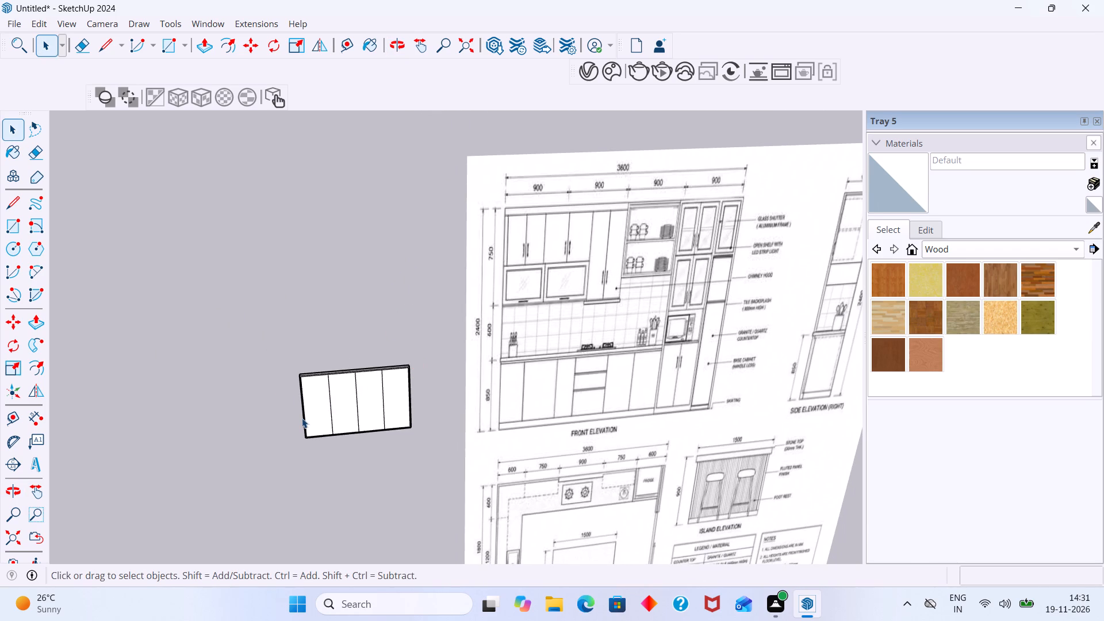
# Copy the first bay's top border edge 100 mm straight down inside the wall group, and exit the group.
pyautogui.scroll(17, 277, 415)
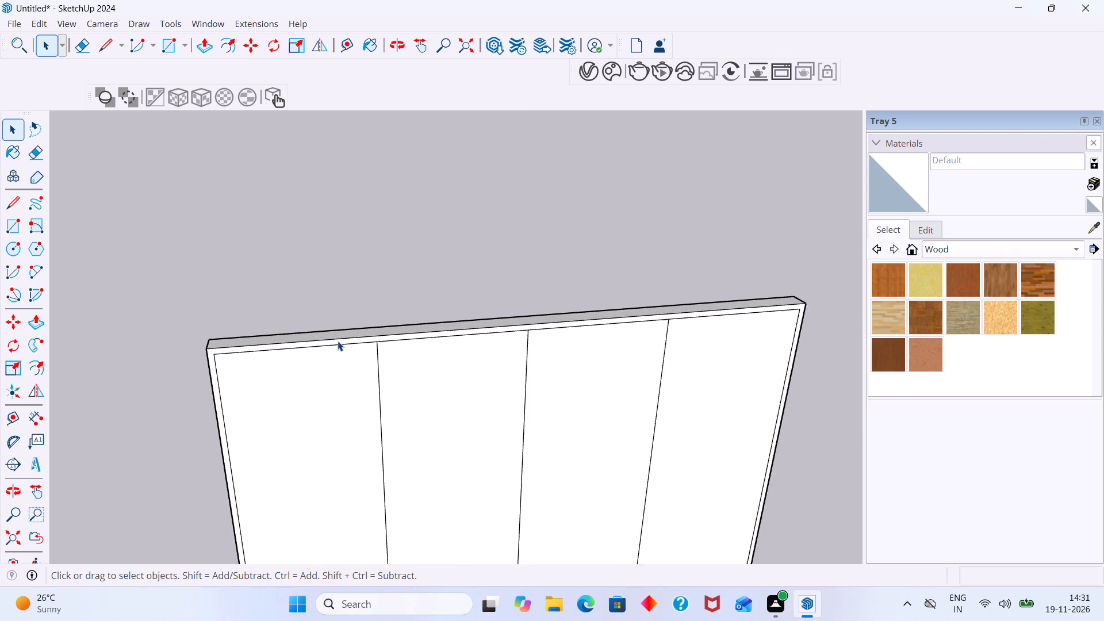
pyautogui.scroll(6, 338, 341)
pyautogui.click(344, 347)
pyautogui.tripleClick(348, 348)
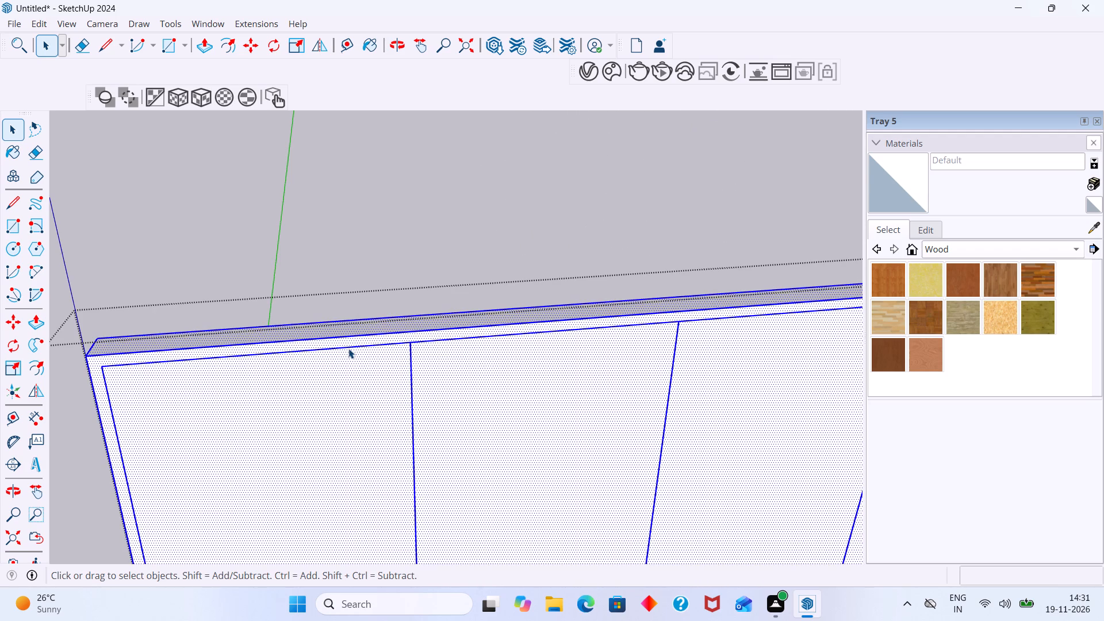
pyautogui.click(348, 348)
pyautogui.doubleClick(352, 348)
pyautogui.click(356, 345)
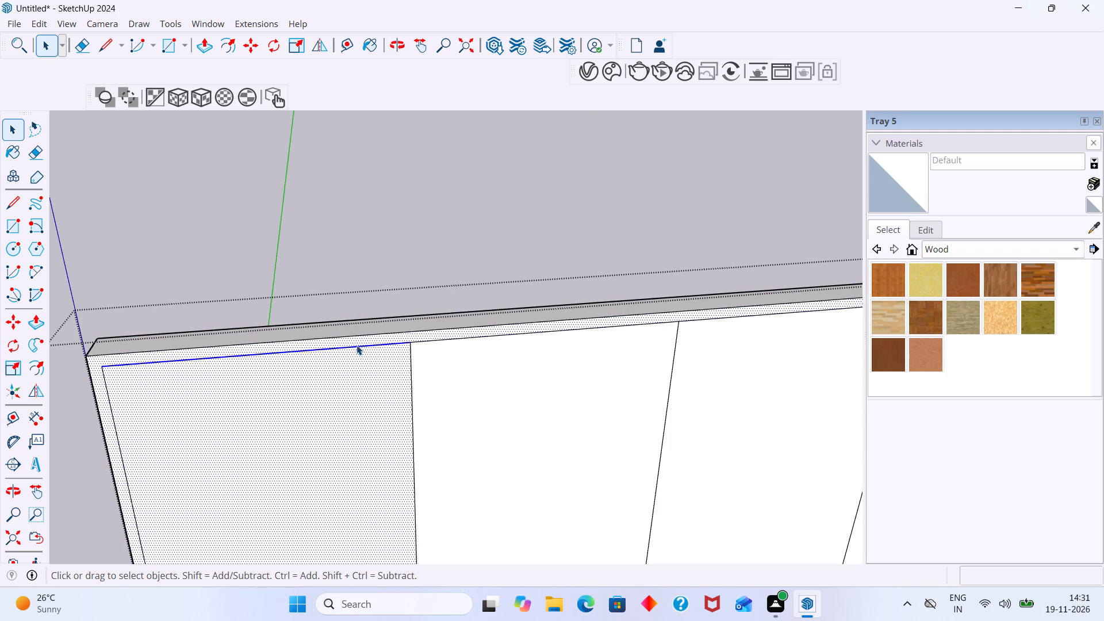
pyautogui.click(358, 346)
pyautogui.press('m')
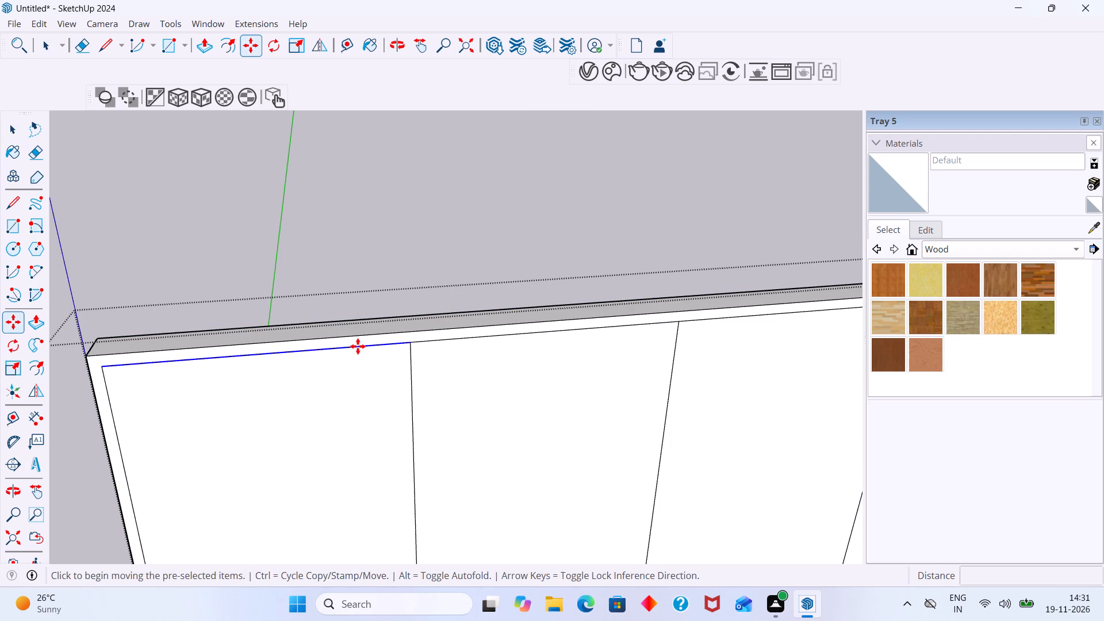
pyautogui.click(358, 346)
pyautogui.scroll(-7, 367, 373)
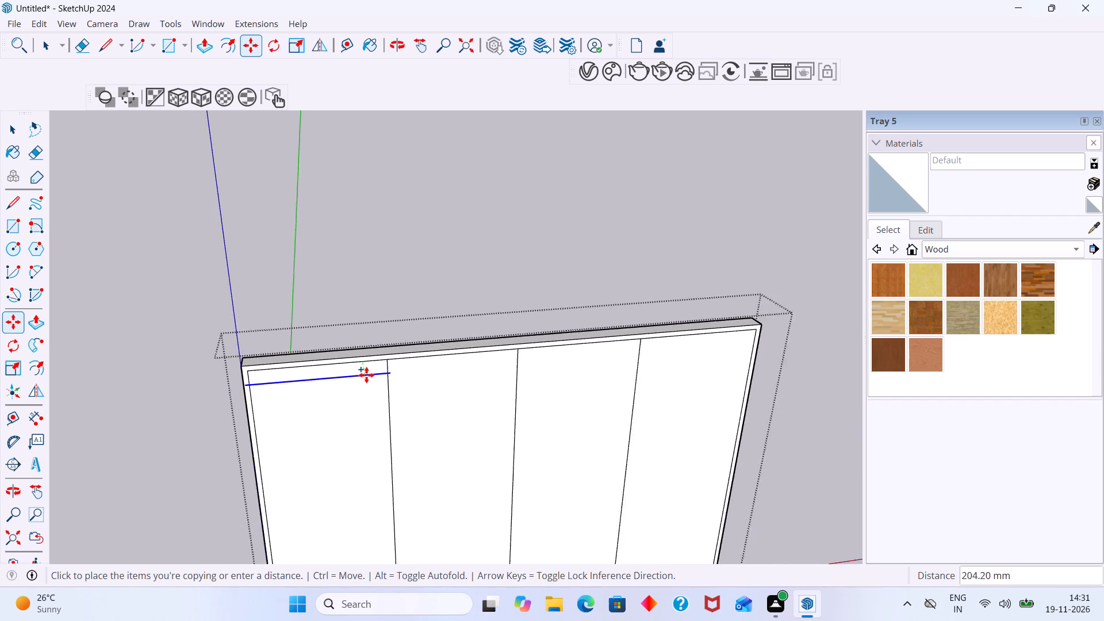
pyautogui.scroll(-5, 366, 375)
pyautogui.keyDown('shift'); pyautogui.moveTo(365, 400); pyautogui.dragTo(310, 379, button='middle'); pyautogui.keyUp('shift')
pyautogui.scroll(-13, 312, 378)
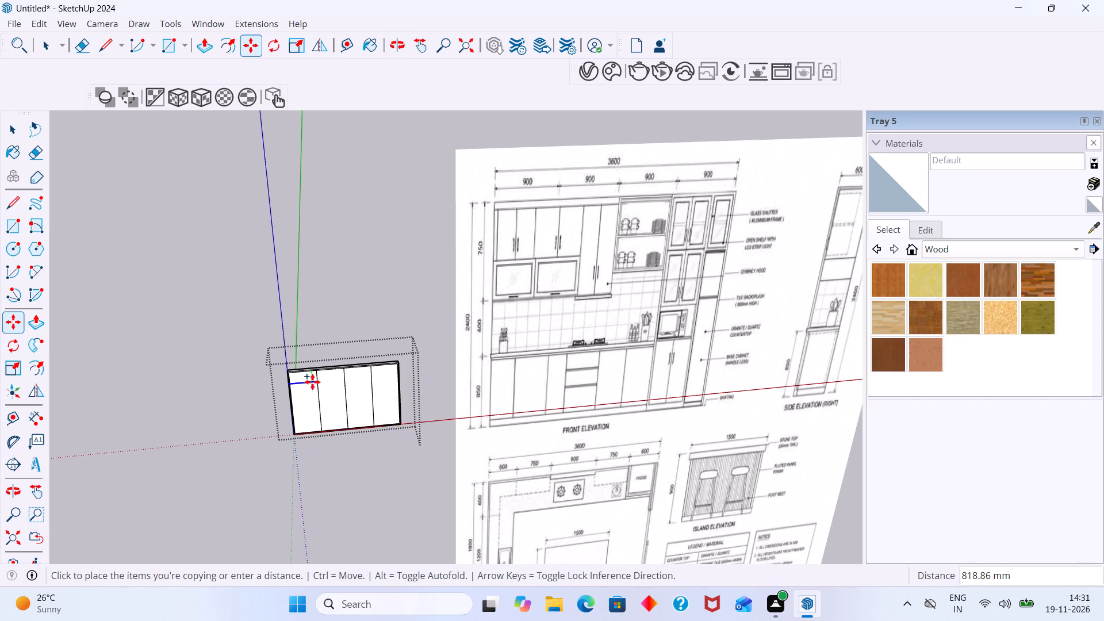
pyautogui.scroll(2, 312, 382)
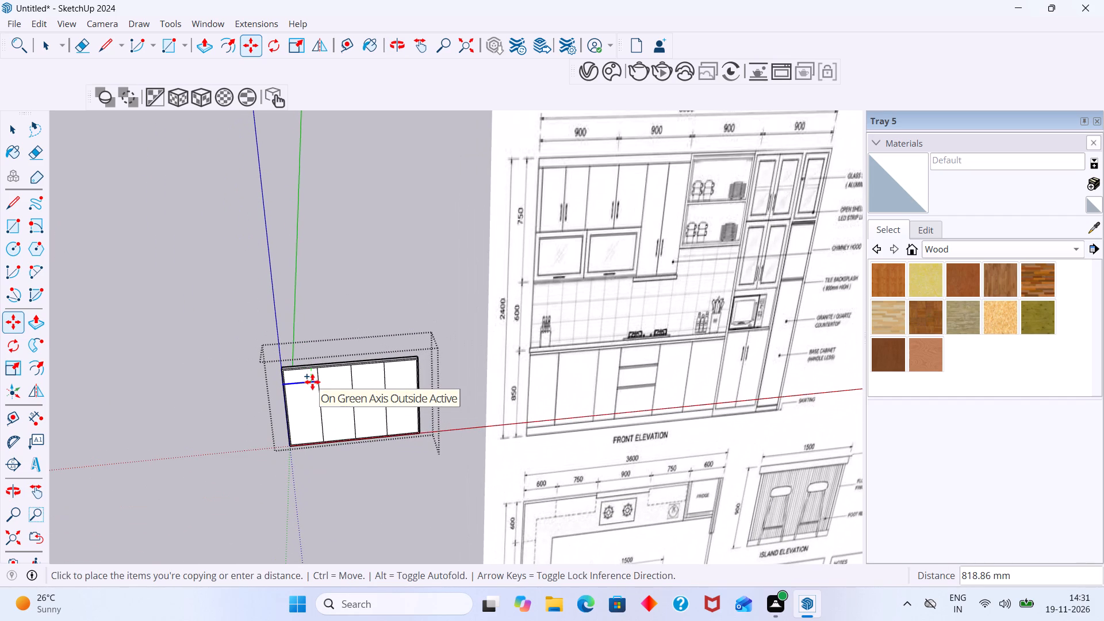
pyautogui.scroll(8, 312, 382)
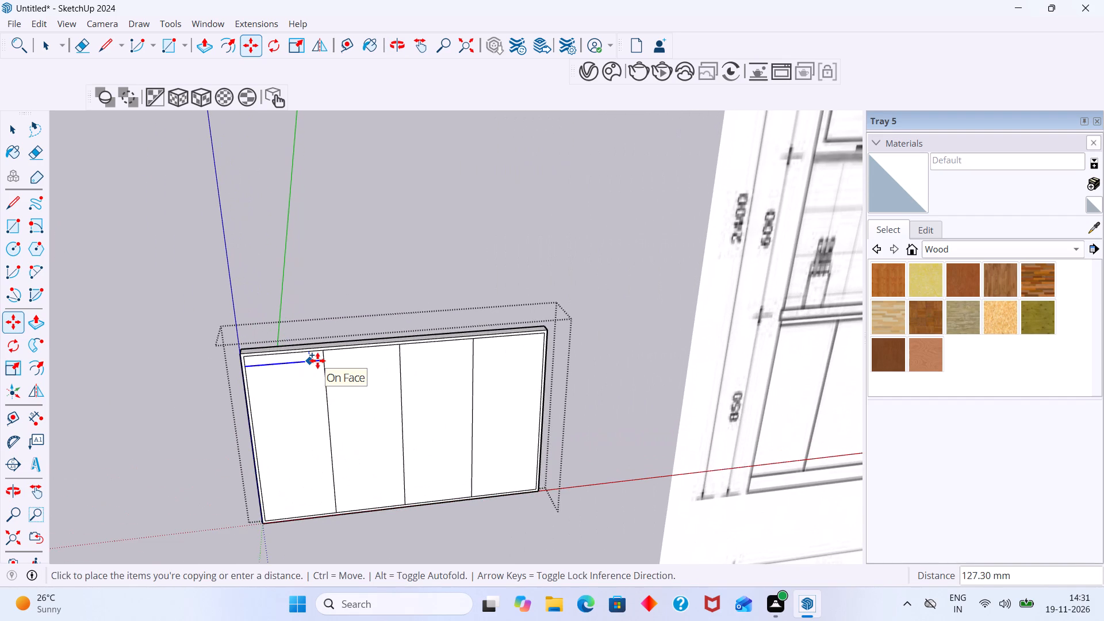
pyautogui.press('Up')
pyautogui.write('100')
pyautogui.press('Return')
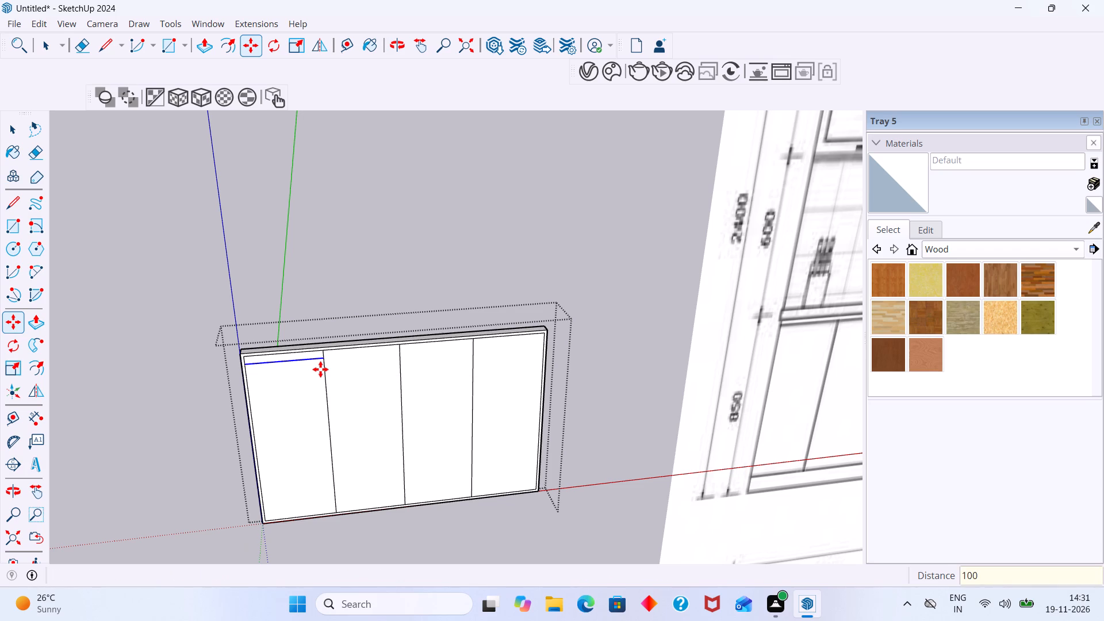
pyautogui.press('space')
pyautogui.scroll(-11, 326, 342)
pyautogui.click(409, 271)
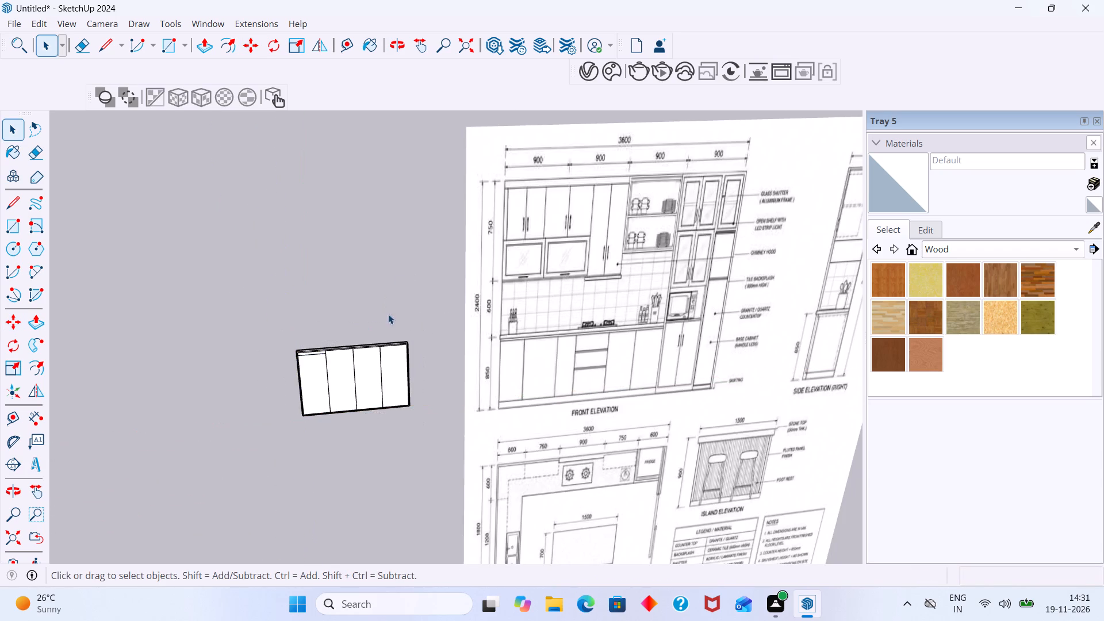
# Inside the wall group, extend the first bay's upper horizontal division 900 mm across the second bay with a line, and exit the group.
pyautogui.keyDown('shift'); pyautogui.moveTo(296, 327); pyautogui.dragTo(236, 341, button='middle'); pyautogui.keyUp('shift')
pyautogui.scroll(-1, 256, 420)
pyautogui.scroll(3, 254, 423)
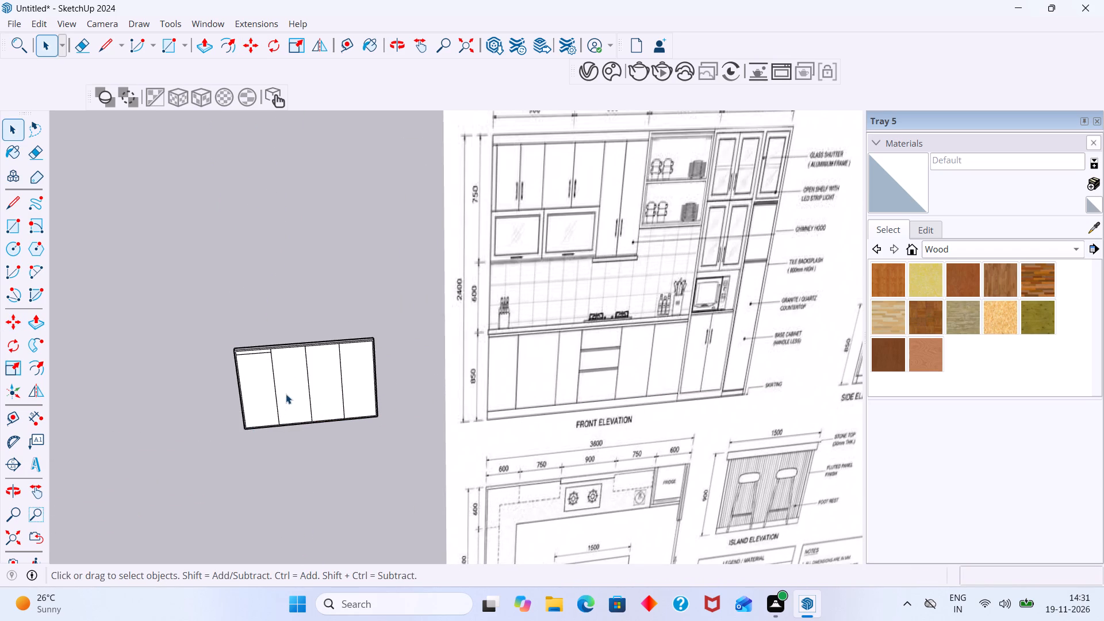
pyautogui.scroll(-2, 286, 392)
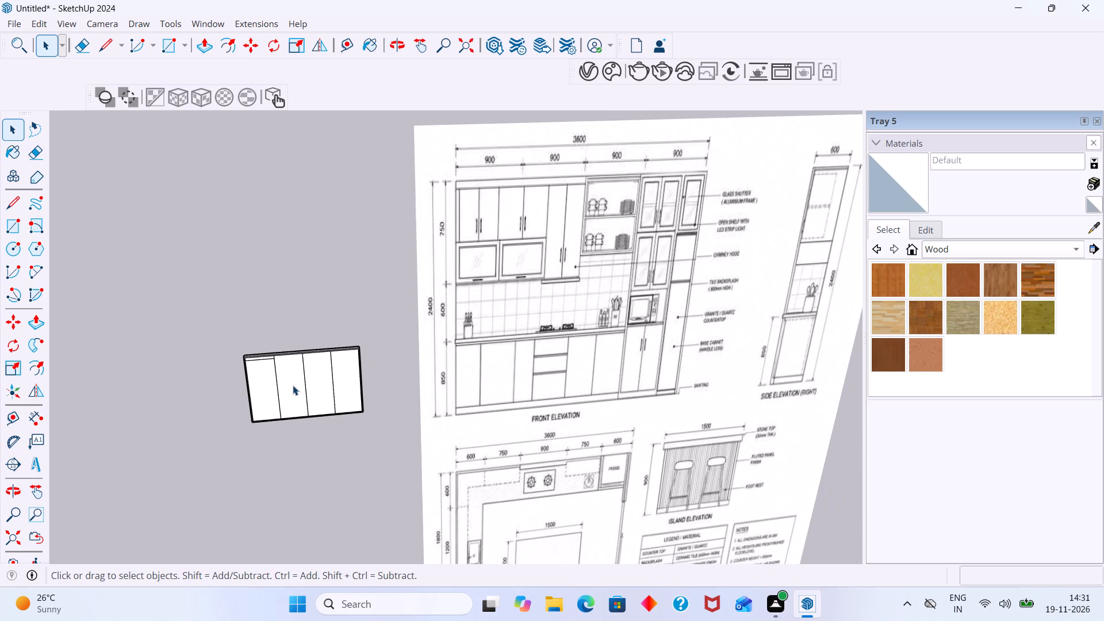
pyautogui.scroll(9, 275, 365)
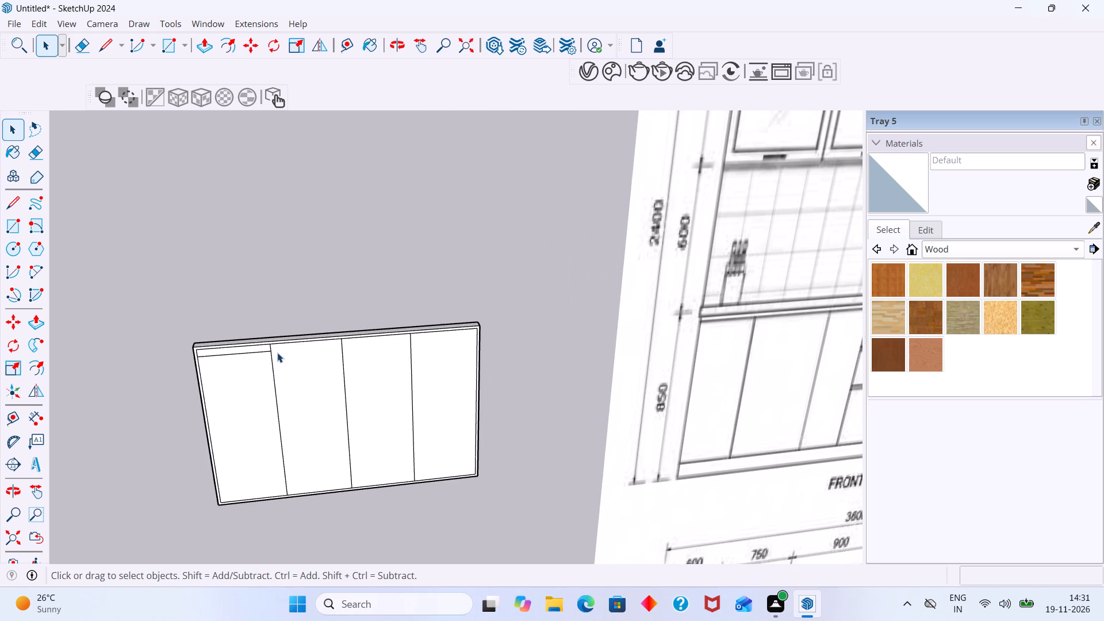
pyautogui.scroll(4, 267, 354)
pyautogui.click(266, 353)
pyautogui.tripleClick(266, 351)
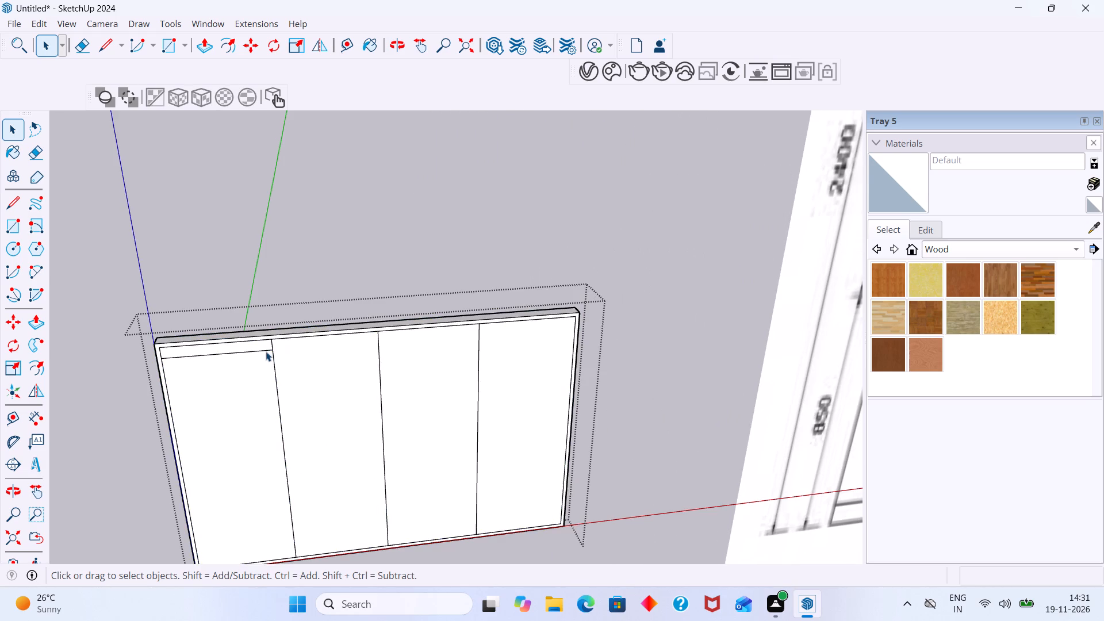
pyautogui.click(266, 351)
pyautogui.press('l')
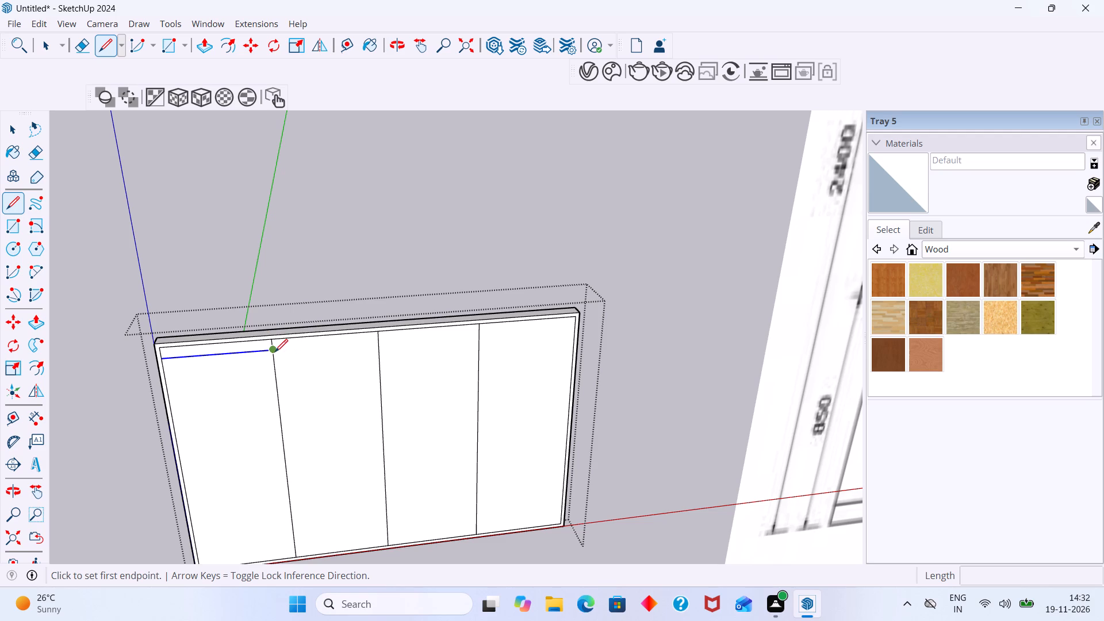
pyautogui.click(275, 352)
pyautogui.scroll(-11, 393, 352)
pyautogui.keyDown('shift'); pyautogui.moveTo(392, 350); pyautogui.dragTo(377, 397, button='middle'); pyautogui.keyUp('shift')
pyautogui.scroll(-3, 377, 396)
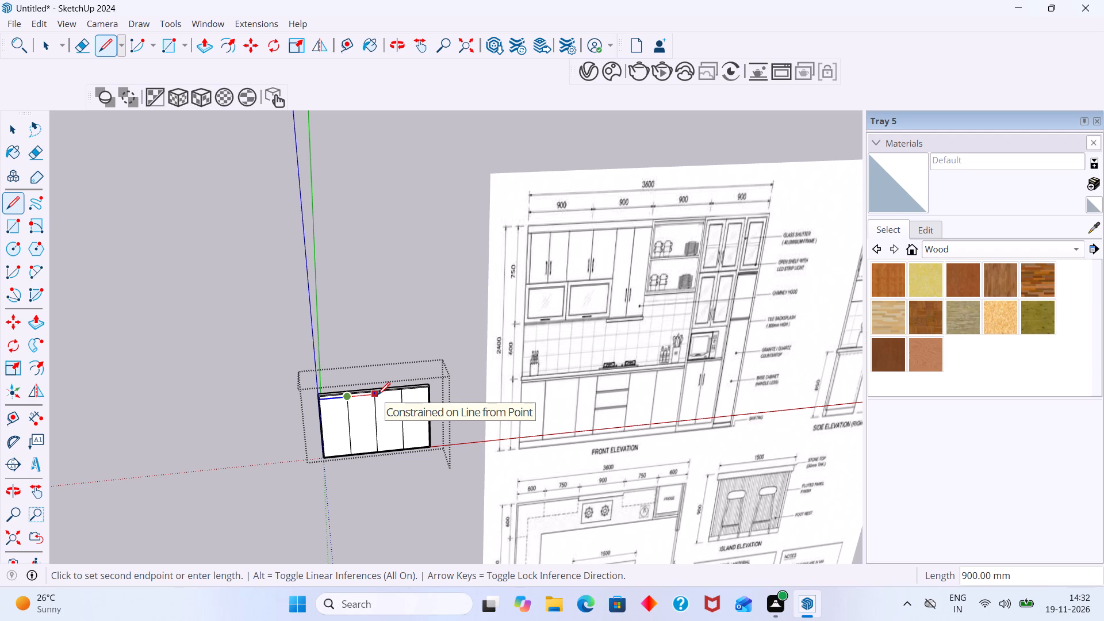
pyautogui.scroll(3, 377, 395)
pyautogui.scroll(-1, 381, 401)
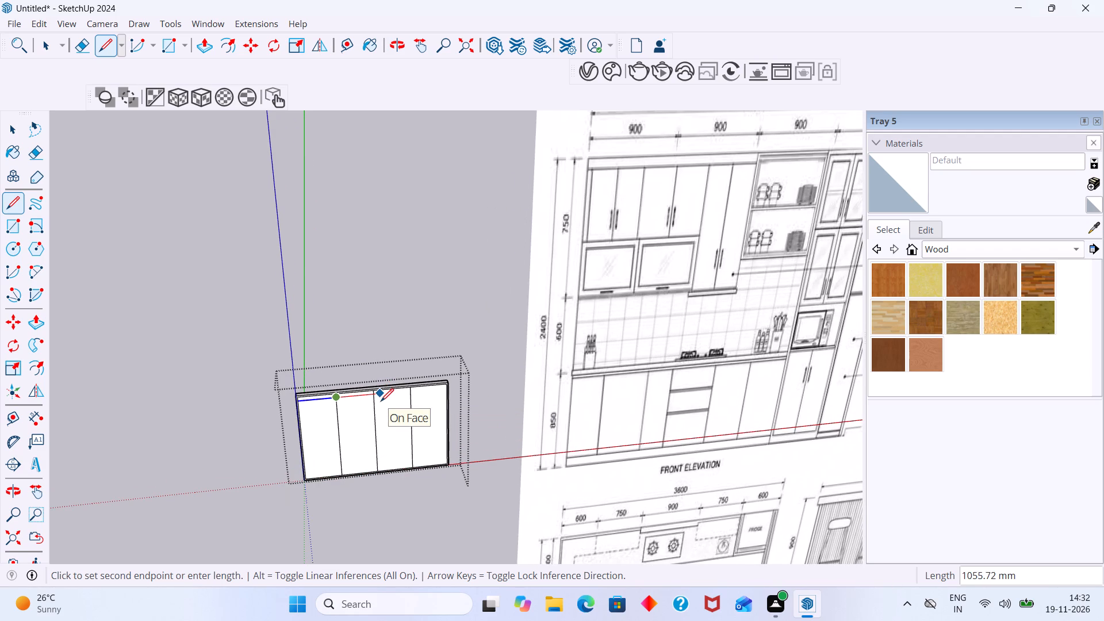
pyautogui.scroll(-1, 381, 401)
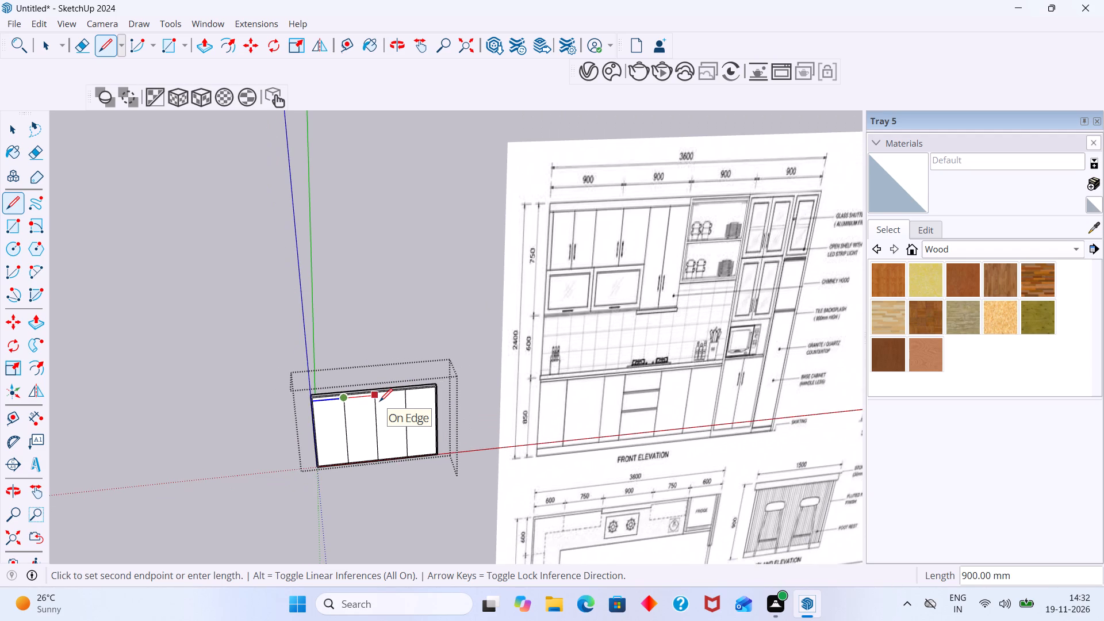
pyautogui.scroll(14, 379, 401)
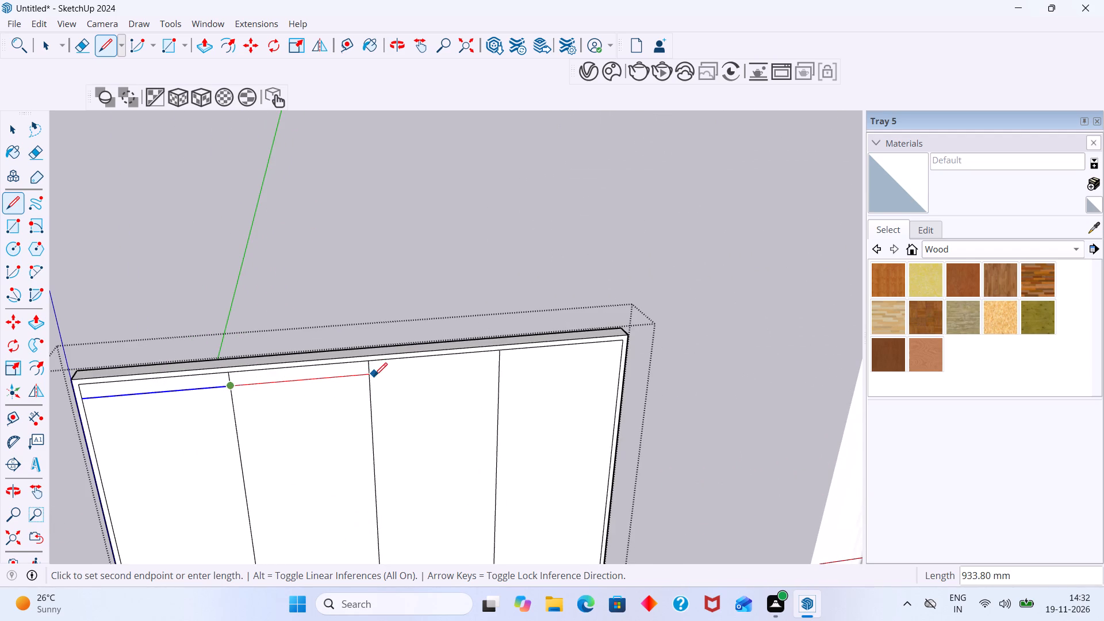
pyautogui.click(370, 374)
pyautogui.press('space')
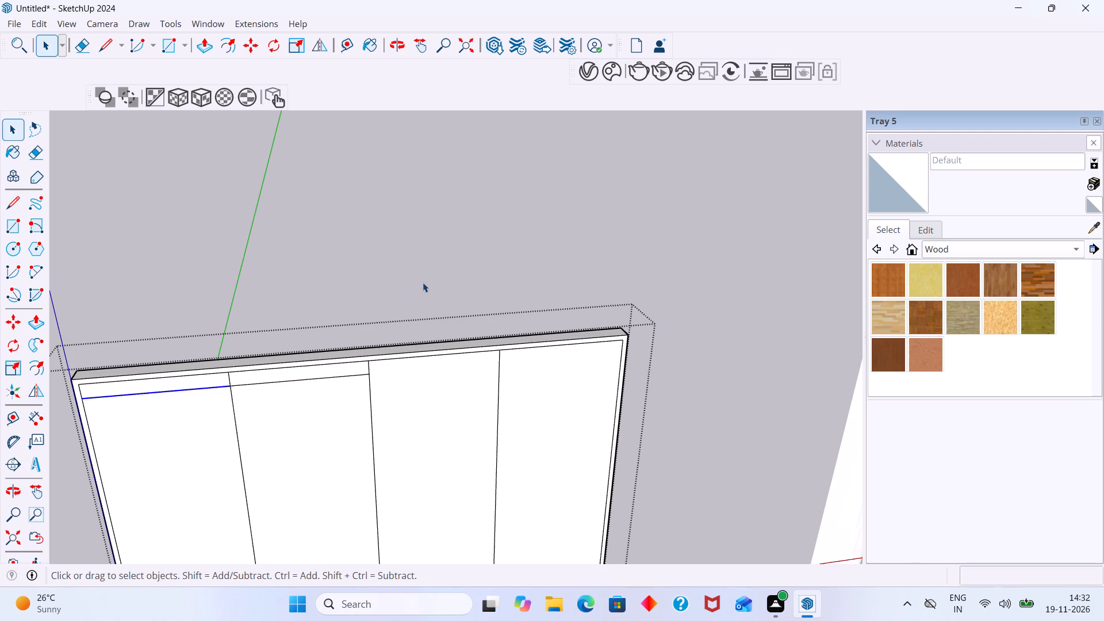
pyautogui.click(424, 279)
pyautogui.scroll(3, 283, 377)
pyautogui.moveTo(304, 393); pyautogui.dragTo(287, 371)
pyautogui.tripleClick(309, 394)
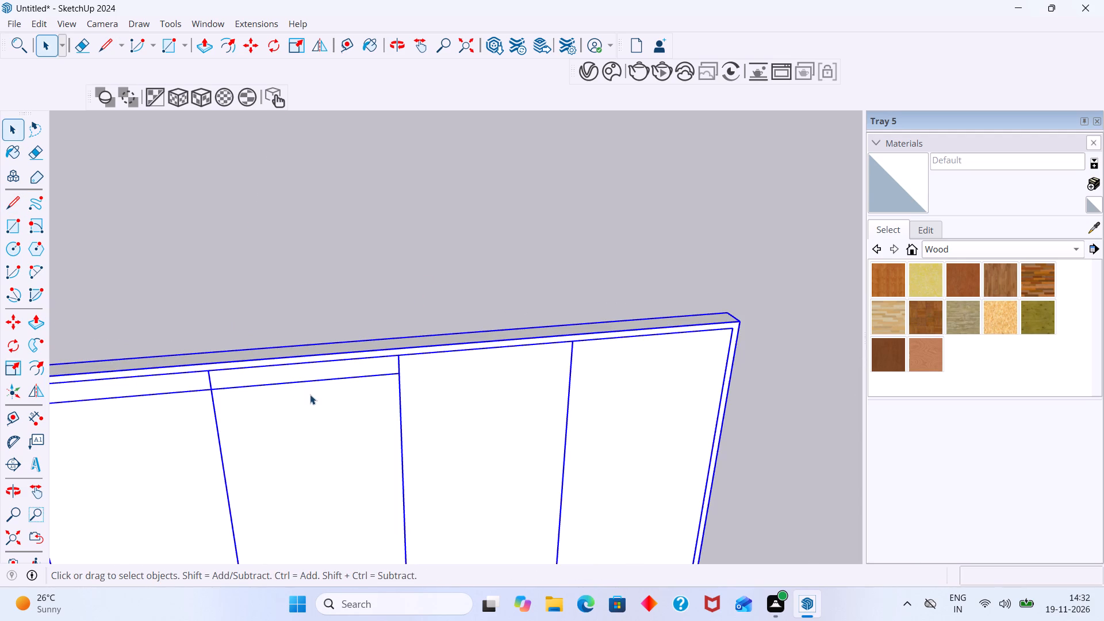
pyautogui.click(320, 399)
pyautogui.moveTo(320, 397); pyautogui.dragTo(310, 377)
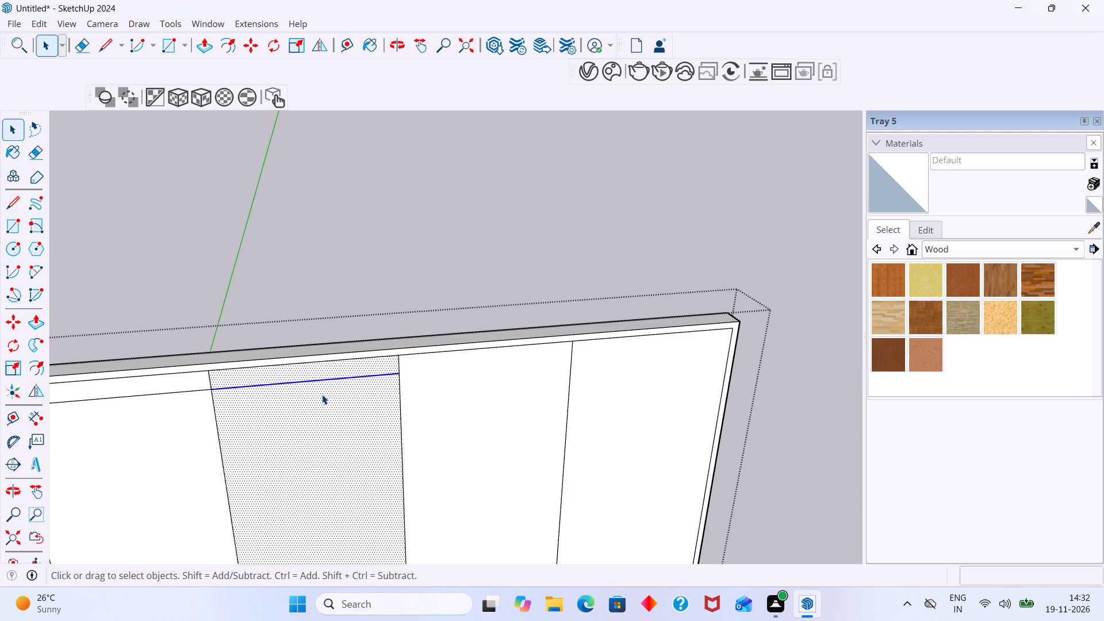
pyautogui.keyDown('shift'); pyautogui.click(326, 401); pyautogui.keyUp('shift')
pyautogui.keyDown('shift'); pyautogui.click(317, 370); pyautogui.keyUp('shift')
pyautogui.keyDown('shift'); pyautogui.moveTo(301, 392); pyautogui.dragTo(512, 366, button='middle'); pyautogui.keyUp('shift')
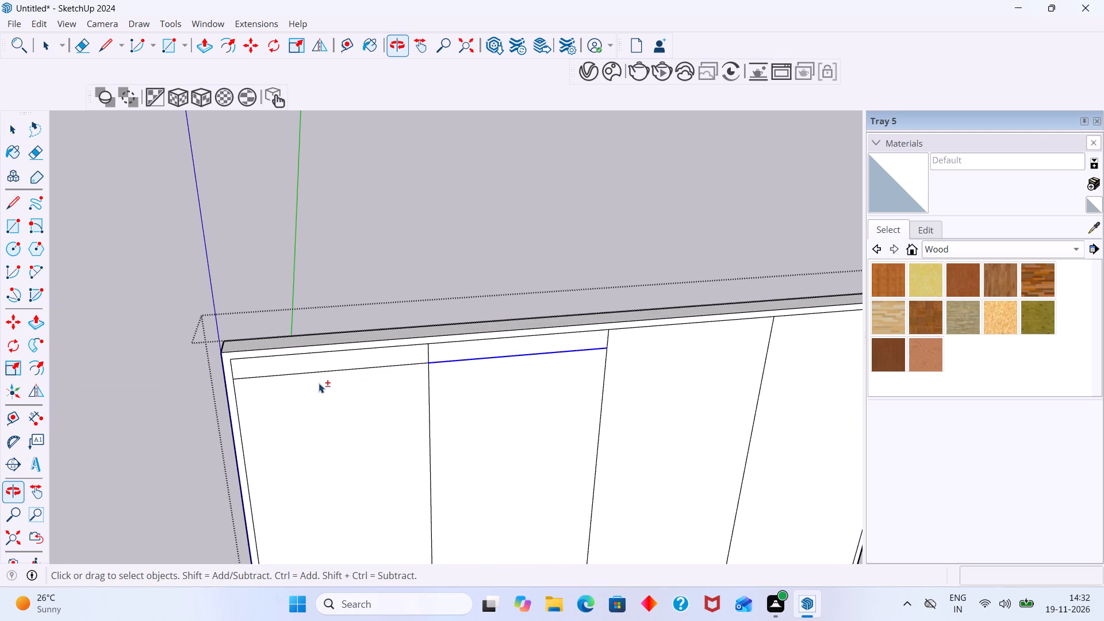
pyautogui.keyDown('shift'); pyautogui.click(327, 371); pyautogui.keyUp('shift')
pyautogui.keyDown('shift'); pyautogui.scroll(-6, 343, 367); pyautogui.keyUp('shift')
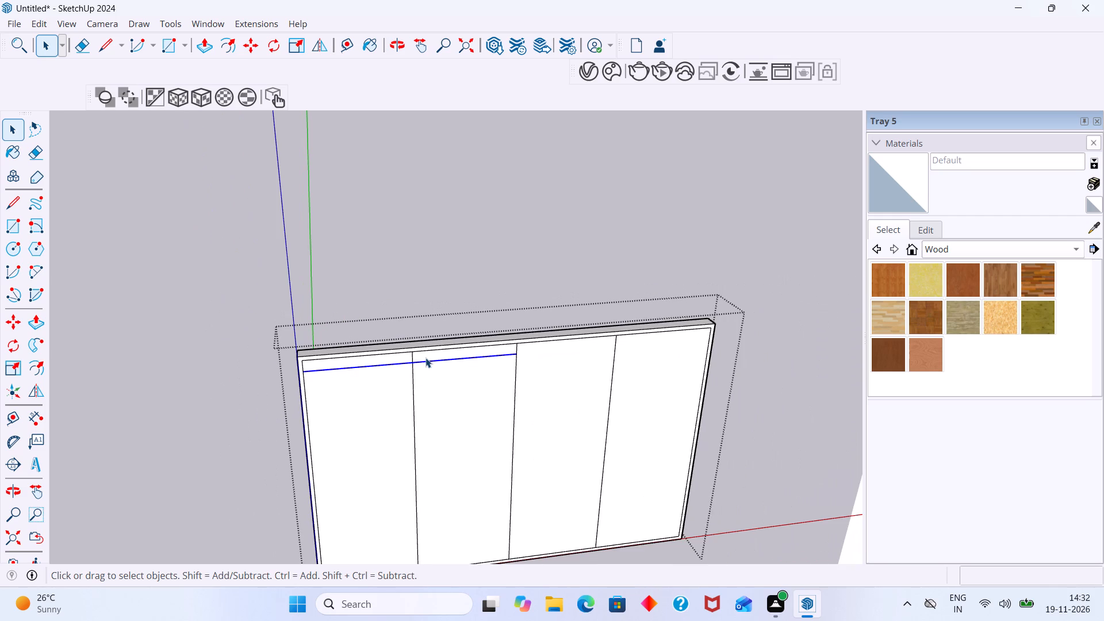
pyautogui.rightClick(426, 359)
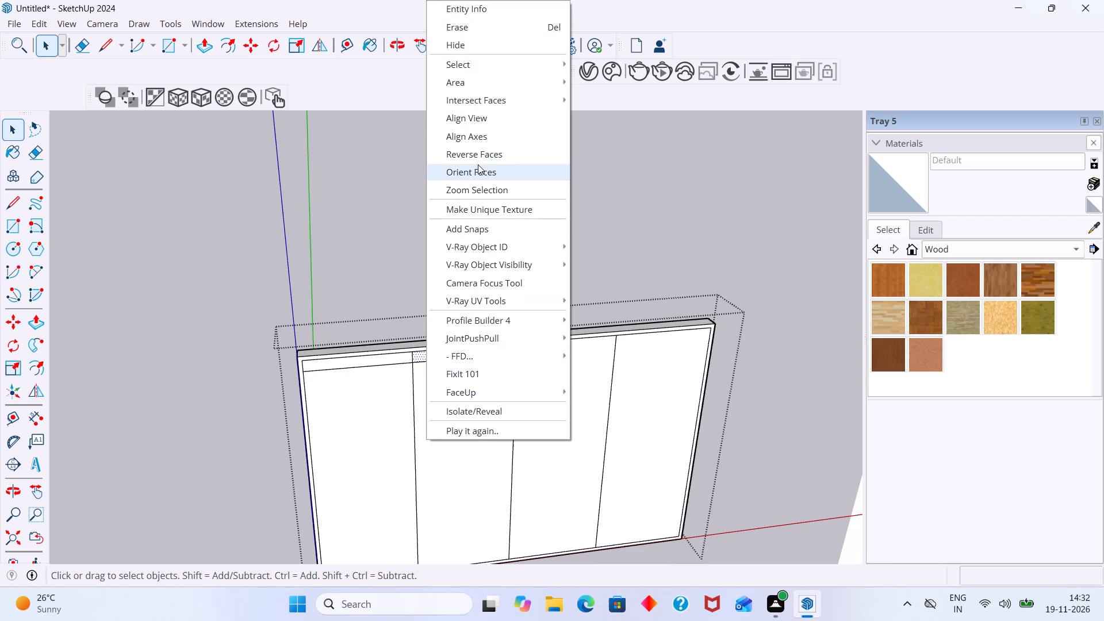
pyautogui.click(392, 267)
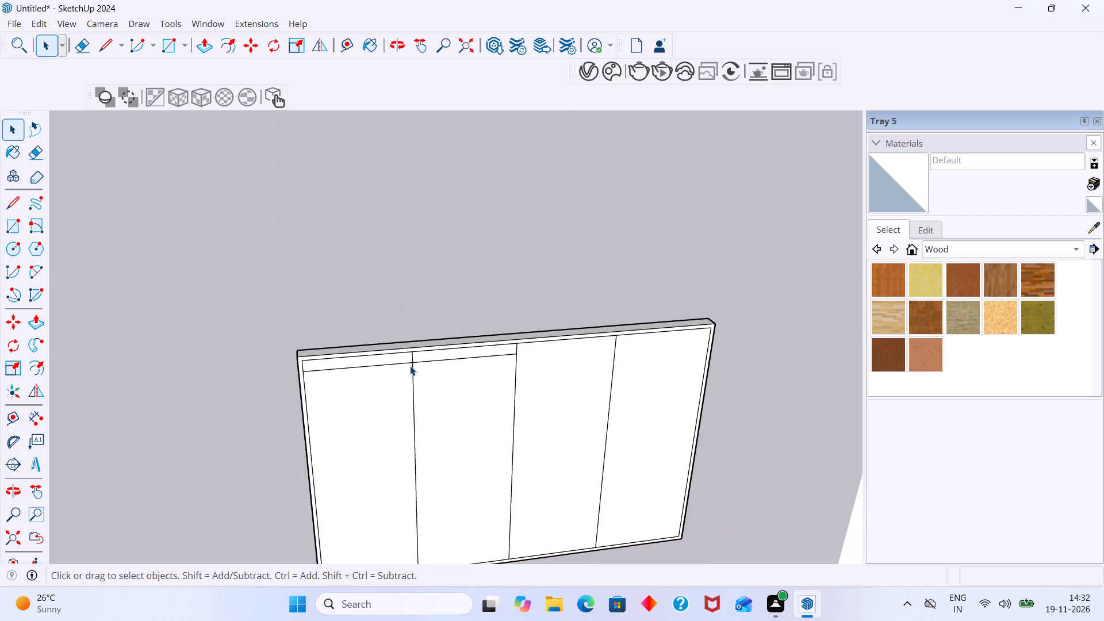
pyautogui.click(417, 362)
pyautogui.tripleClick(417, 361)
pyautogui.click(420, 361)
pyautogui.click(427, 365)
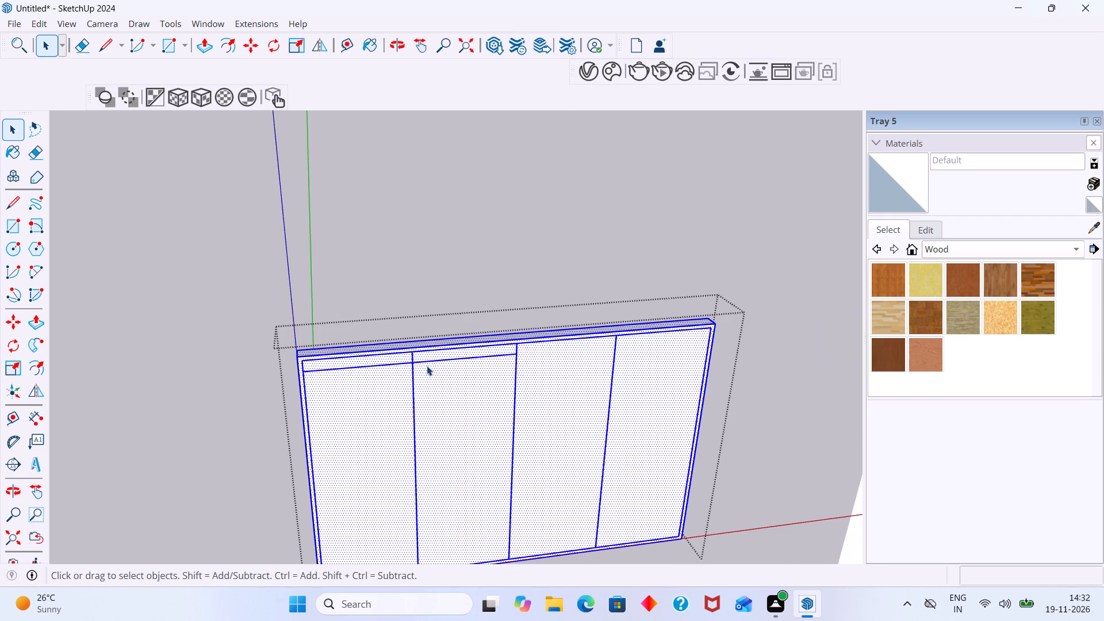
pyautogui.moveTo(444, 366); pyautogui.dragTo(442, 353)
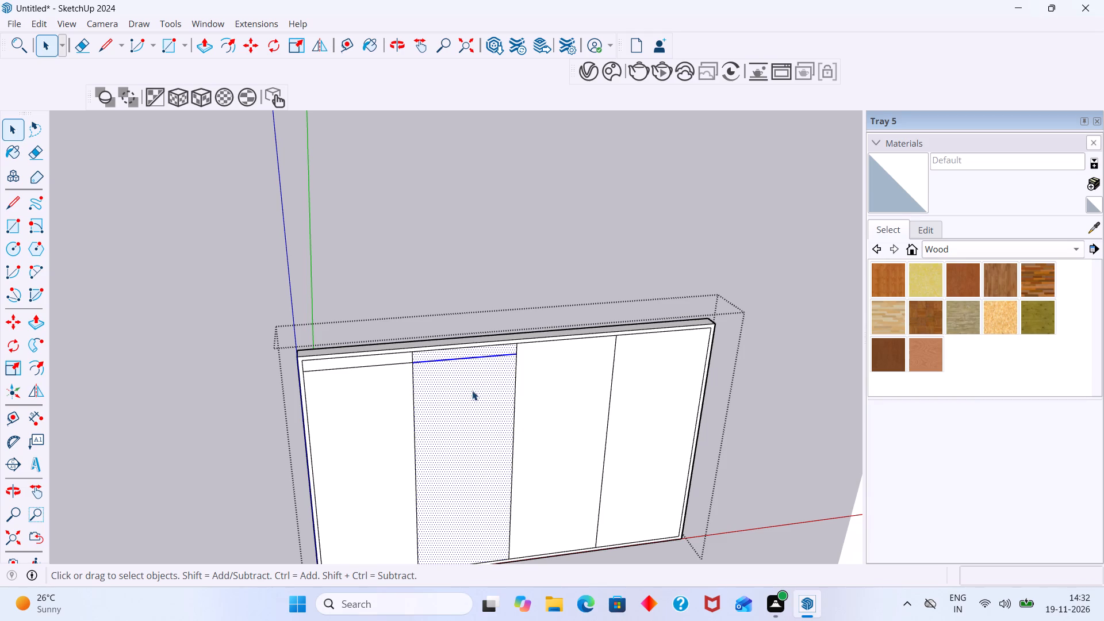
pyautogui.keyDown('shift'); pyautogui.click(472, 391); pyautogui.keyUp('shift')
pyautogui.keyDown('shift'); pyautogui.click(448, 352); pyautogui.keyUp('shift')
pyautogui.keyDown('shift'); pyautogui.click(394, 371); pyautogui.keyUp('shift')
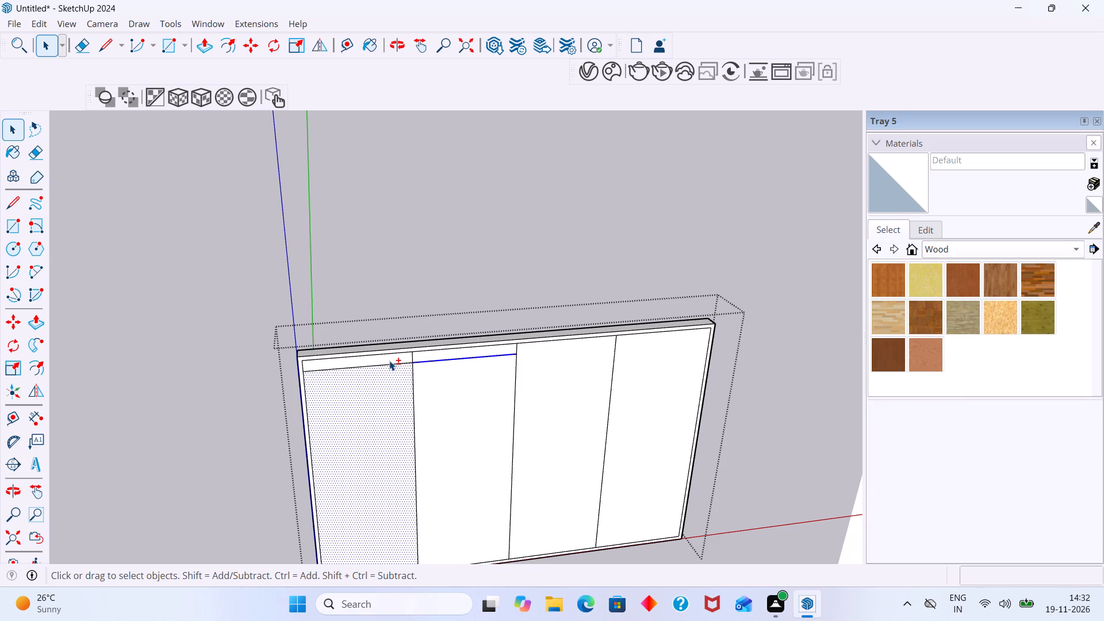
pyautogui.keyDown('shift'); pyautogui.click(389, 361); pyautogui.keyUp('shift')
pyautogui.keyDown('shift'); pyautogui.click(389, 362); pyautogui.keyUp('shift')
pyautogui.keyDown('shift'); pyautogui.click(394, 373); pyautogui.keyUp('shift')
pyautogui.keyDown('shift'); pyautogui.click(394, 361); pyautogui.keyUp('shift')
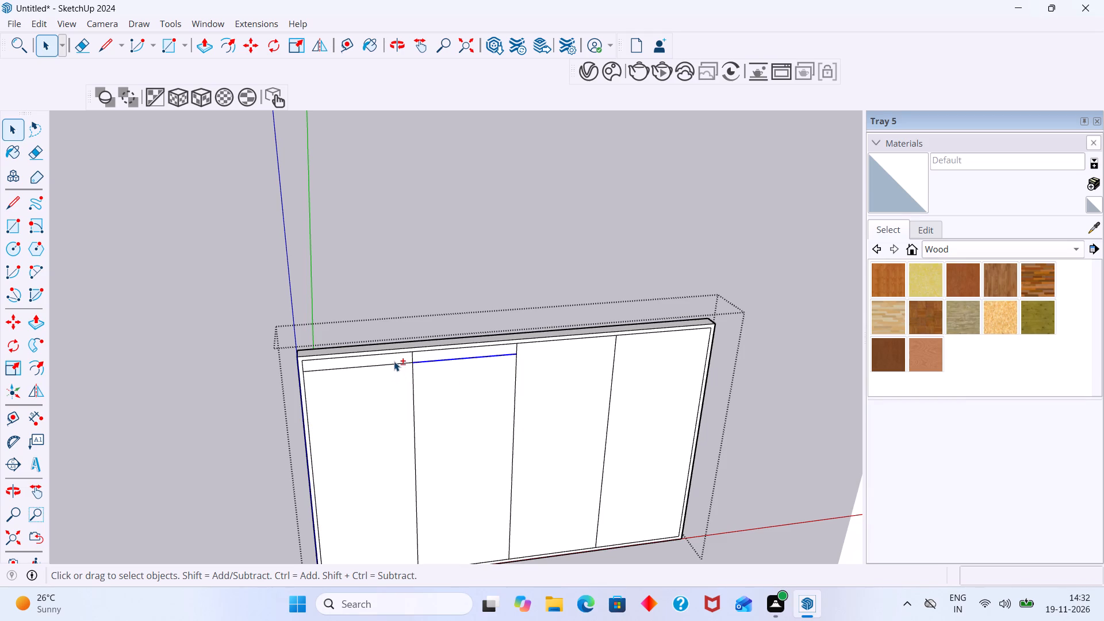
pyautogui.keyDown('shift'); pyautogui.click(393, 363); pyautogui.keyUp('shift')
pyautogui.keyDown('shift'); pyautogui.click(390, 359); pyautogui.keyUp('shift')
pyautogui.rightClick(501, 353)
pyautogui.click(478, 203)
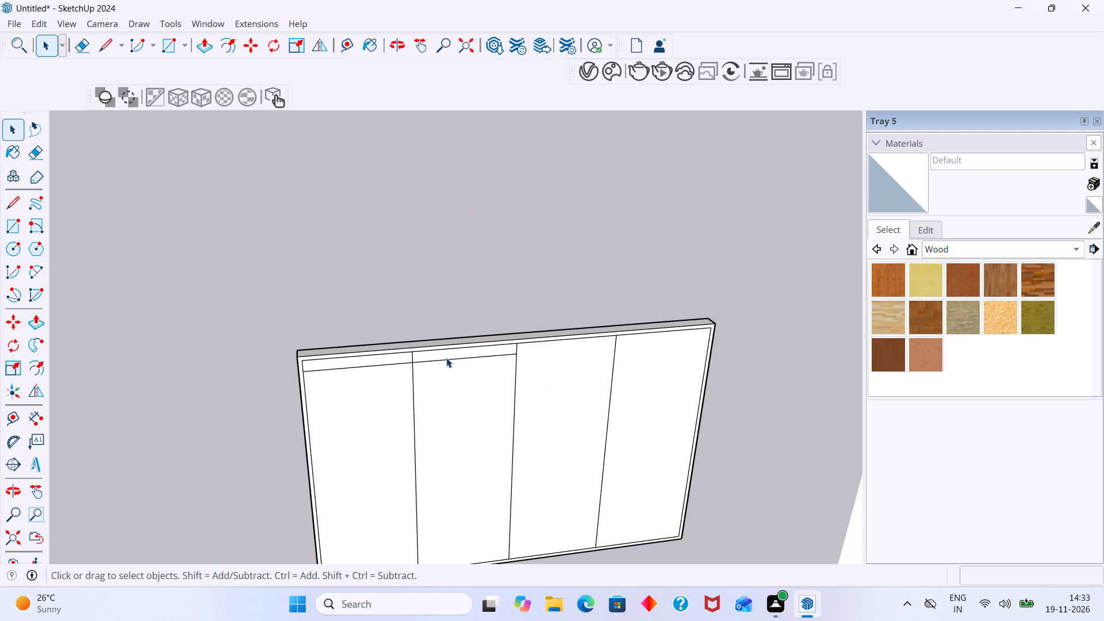
# Weld the upper horizontal division edges of the first and second bays into one inside the wall group, and exit the group.
pyautogui.click(446, 358)
pyautogui.doubleClick(446, 358)
pyautogui.tripleClick(448, 362)
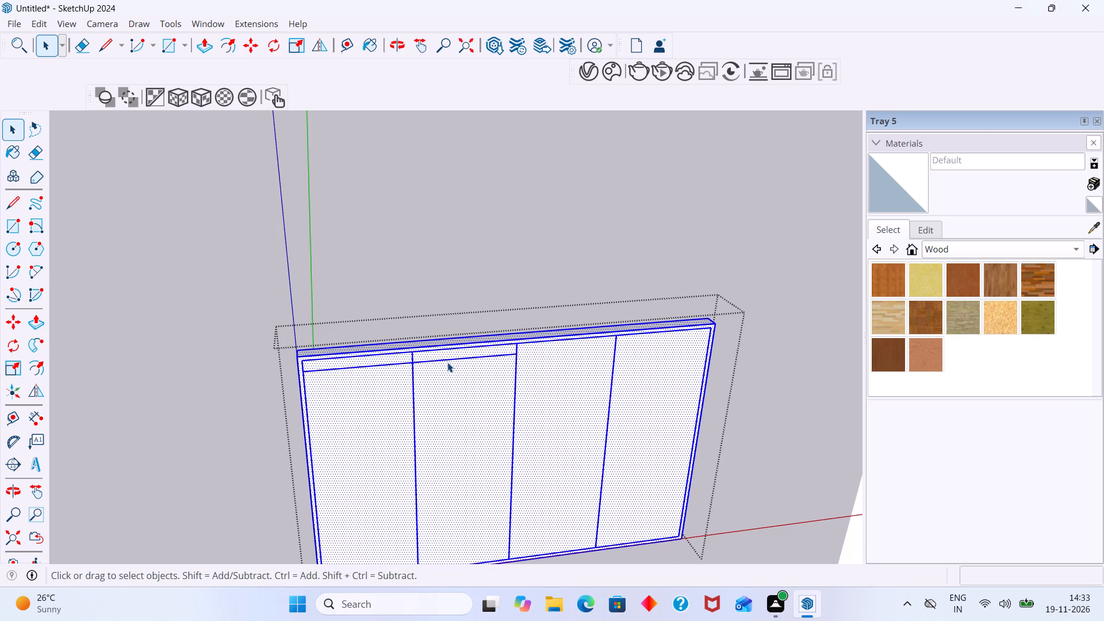
pyautogui.click(447, 361)
pyautogui.keyDown('shift'); pyautogui.scroll(3, 352, 358); pyautogui.keyUp('shift')
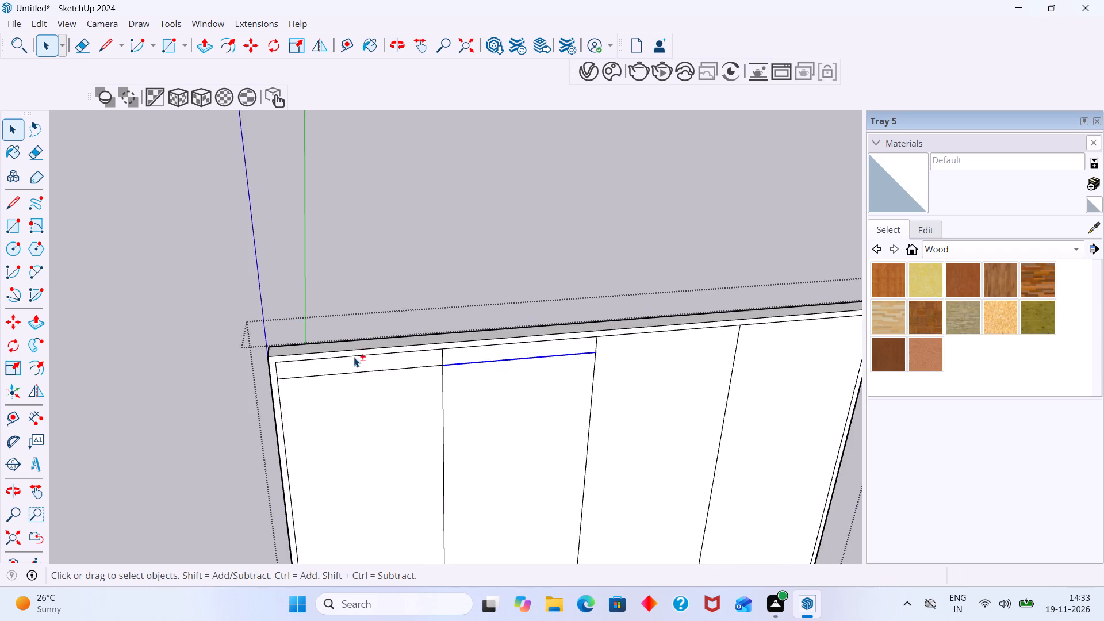
pyautogui.keyDown('shift'); pyautogui.scroll(4, 354, 357); pyautogui.keyUp('shift')
pyautogui.keyDown('shift'); pyautogui.click(425, 363); pyautogui.keyUp('shift')
pyautogui.rightClick(425, 363)
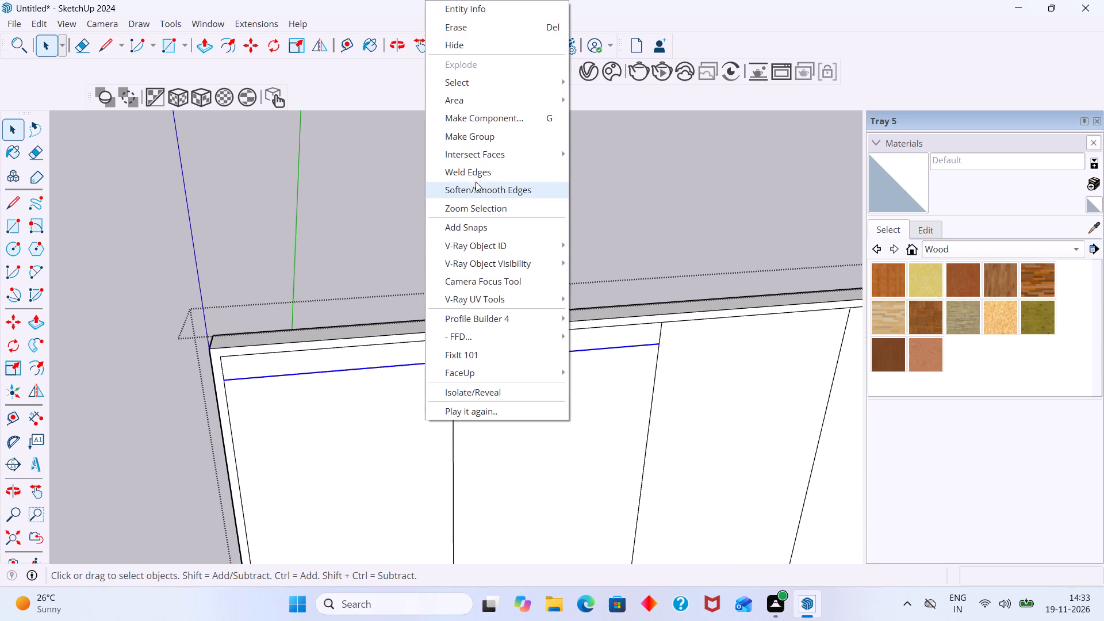
pyautogui.click(477, 173)
pyautogui.scroll(-12, 477, 238)
pyautogui.click(526, 222)
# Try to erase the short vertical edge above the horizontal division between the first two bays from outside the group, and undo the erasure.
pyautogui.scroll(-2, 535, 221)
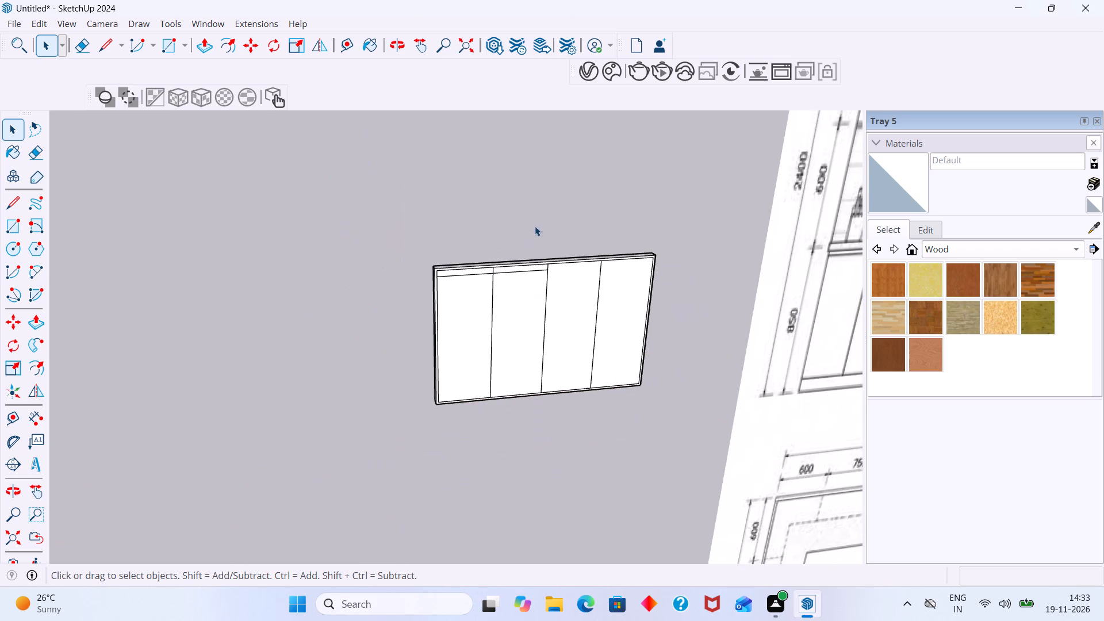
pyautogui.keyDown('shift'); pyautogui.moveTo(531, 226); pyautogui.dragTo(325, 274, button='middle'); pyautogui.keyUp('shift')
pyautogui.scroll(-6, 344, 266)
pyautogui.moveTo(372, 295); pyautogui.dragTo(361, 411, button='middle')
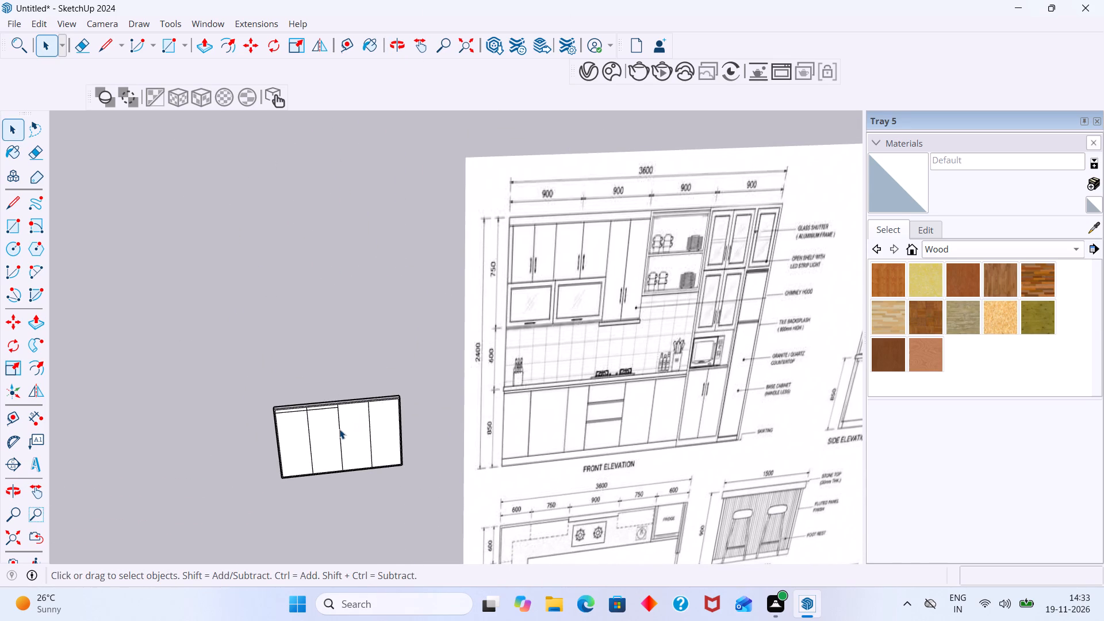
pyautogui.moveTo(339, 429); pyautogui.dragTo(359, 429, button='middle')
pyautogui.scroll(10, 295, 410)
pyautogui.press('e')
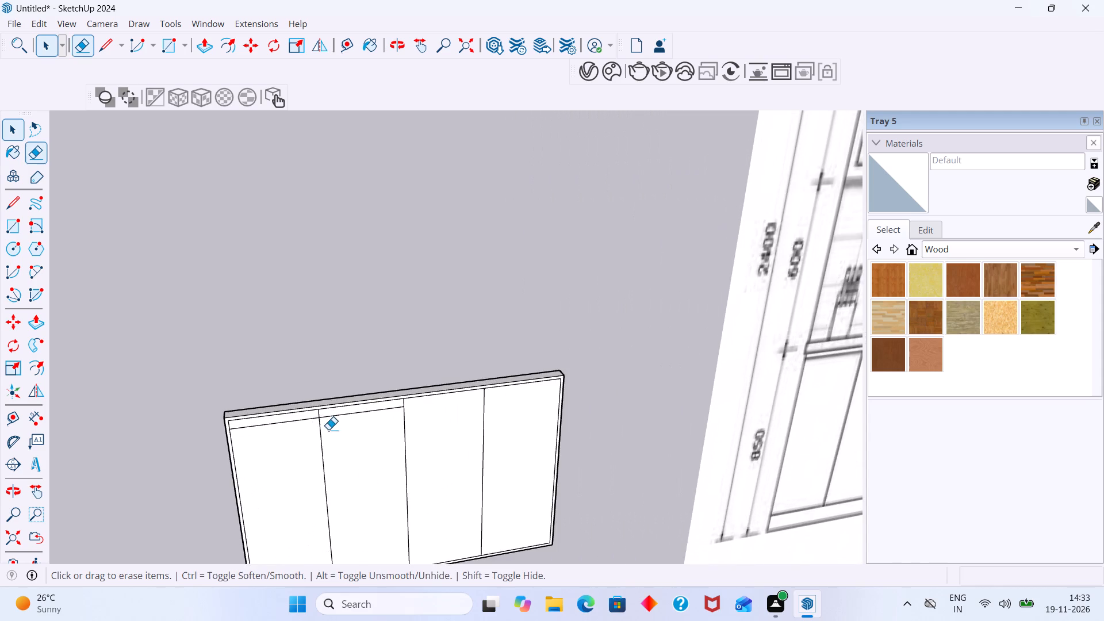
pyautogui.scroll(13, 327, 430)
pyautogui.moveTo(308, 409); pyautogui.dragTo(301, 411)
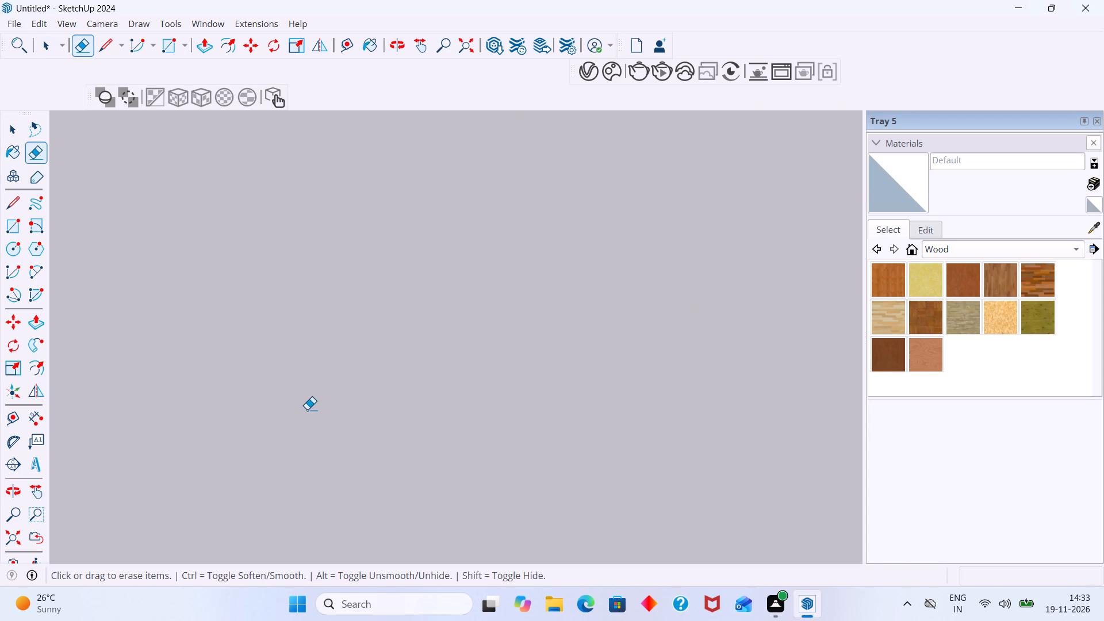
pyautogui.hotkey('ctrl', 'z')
# Inside the wall group, erase the short vertical edge between the first two bays above the horizontal division.
pyautogui.press('space')
pyautogui.tripleClick(312, 408)
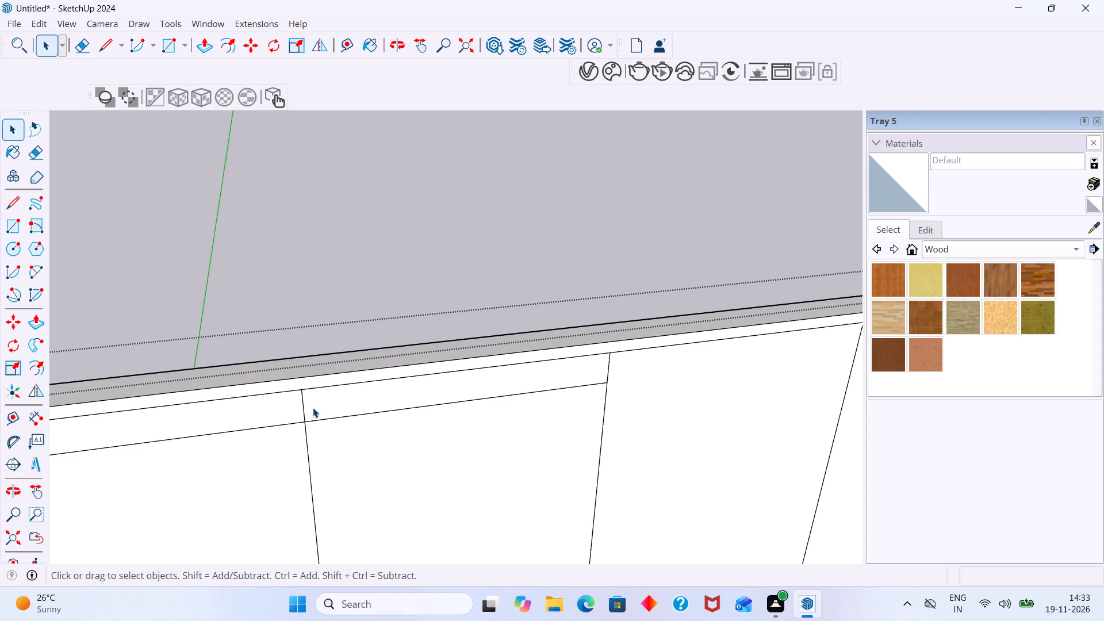
pyautogui.click(313, 407)
pyautogui.click(315, 406)
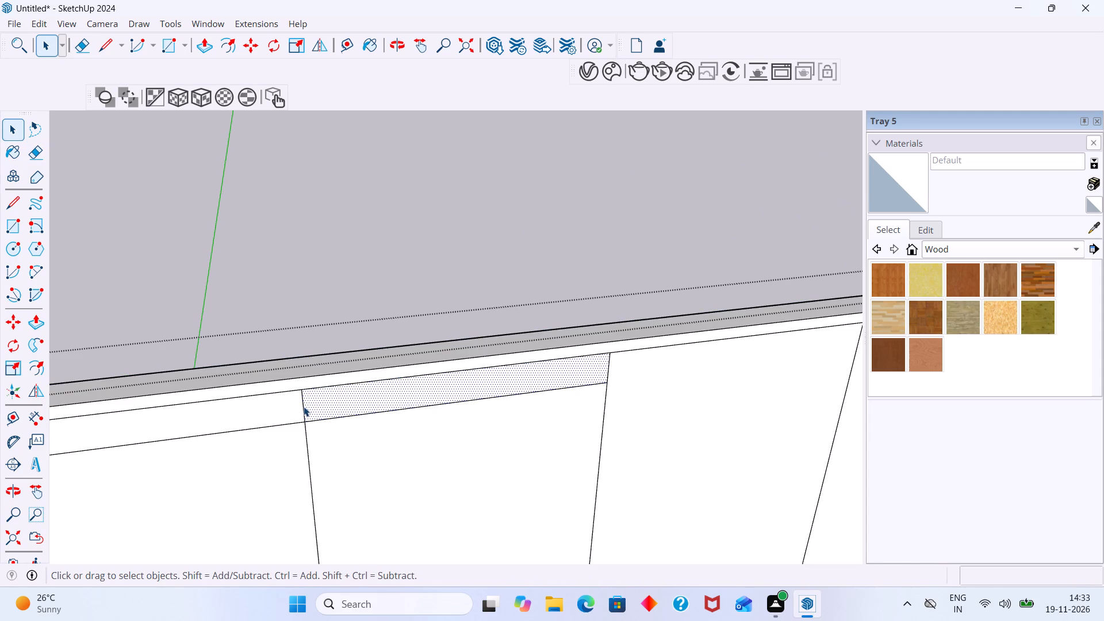
pyautogui.press('e')
pyautogui.moveTo(319, 400); pyautogui.dragTo(289, 405)
pyautogui.scroll(-14, 358, 397)
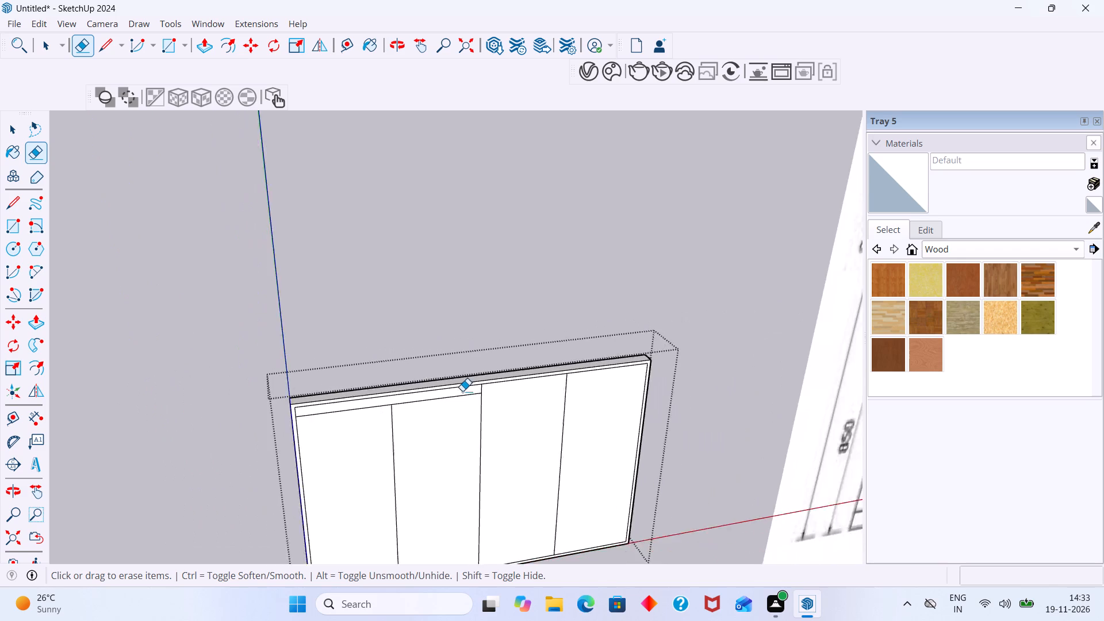
pyautogui.scroll(-15, 462, 391)
pyautogui.moveTo(428, 361); pyautogui.dragTo(302, 376, button='middle')
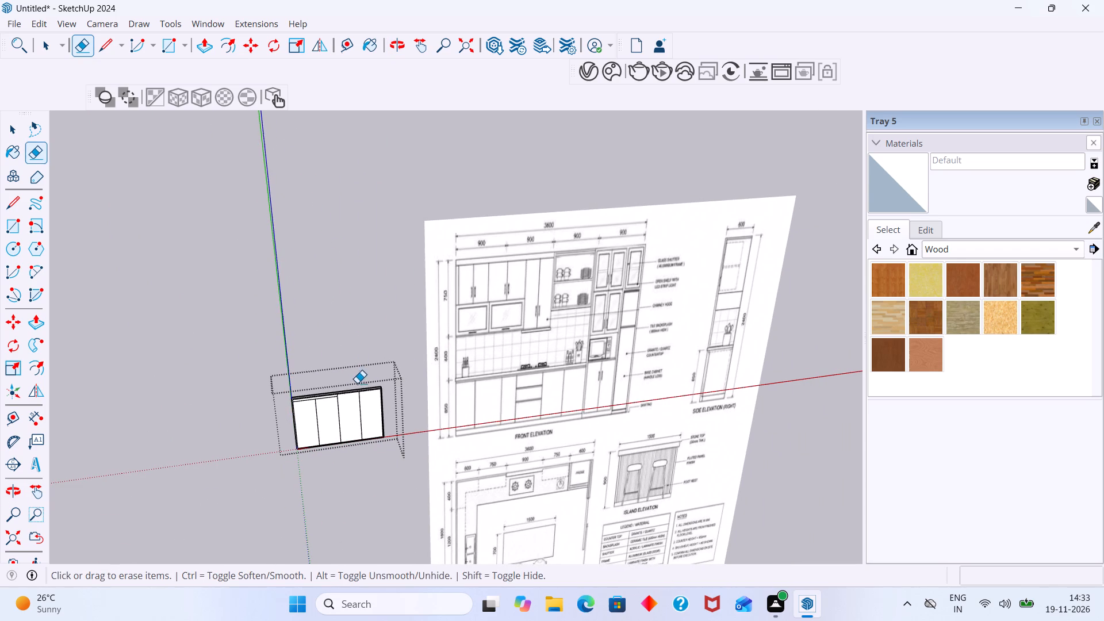
pyautogui.scroll(1, 327, 394)
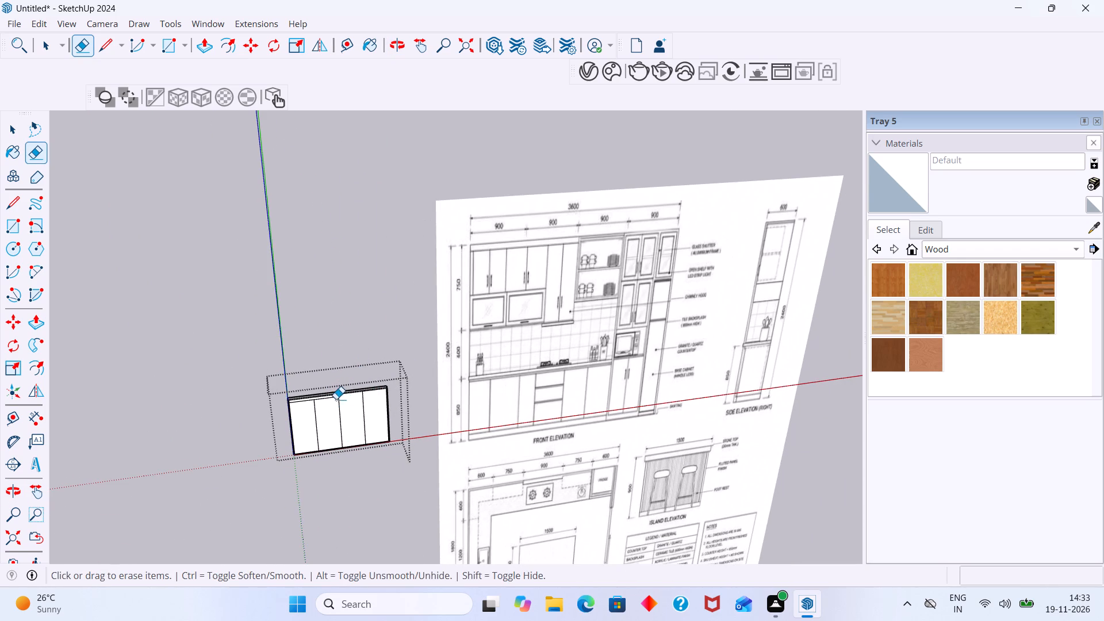
pyautogui.press('space')
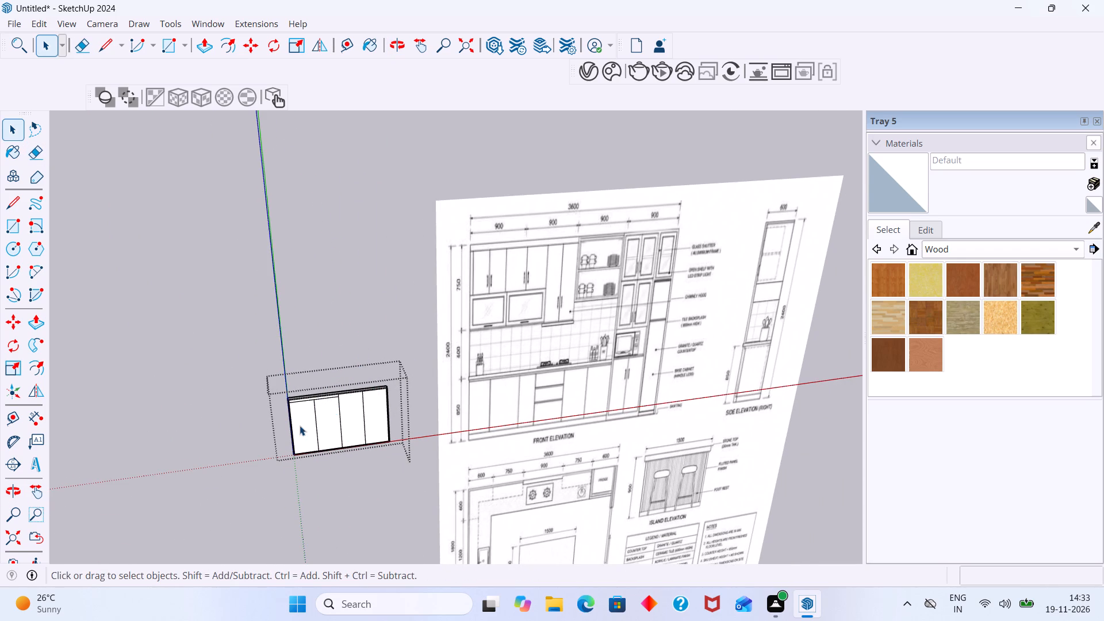
# Examine the upper horizontal strip across the wall's first two bays against the drawing's front elevation.
pyautogui.scroll(20, 313, 413)
pyautogui.scroll(4, 313, 413)
pyautogui.scroll(-2, 291, 403)
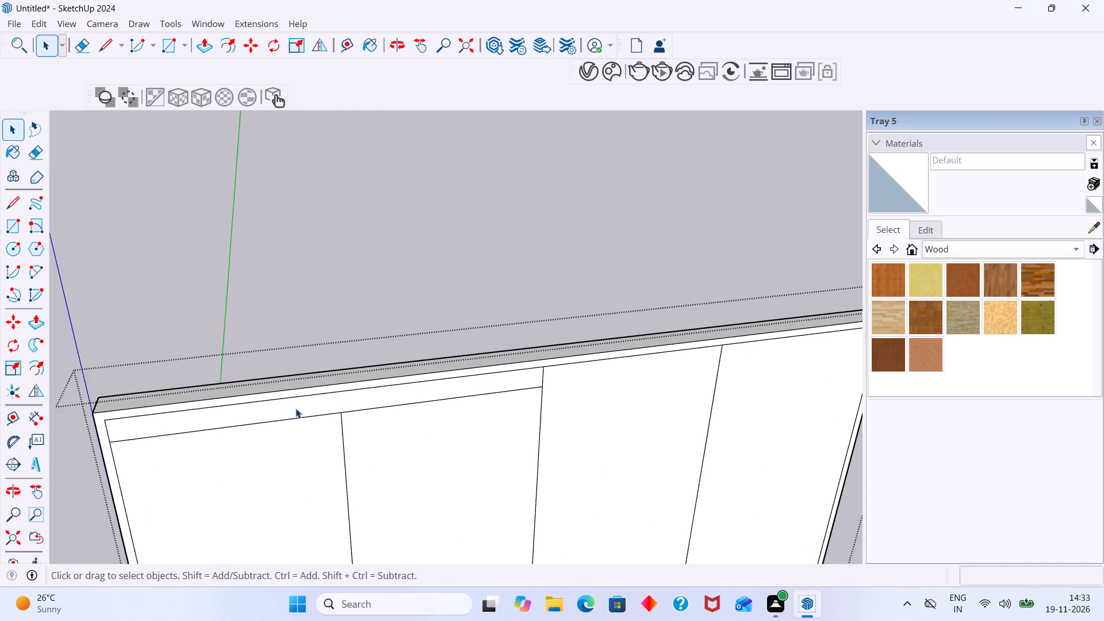
pyautogui.scroll(-16, 296, 408)
pyautogui.scroll(-5, 362, 390)
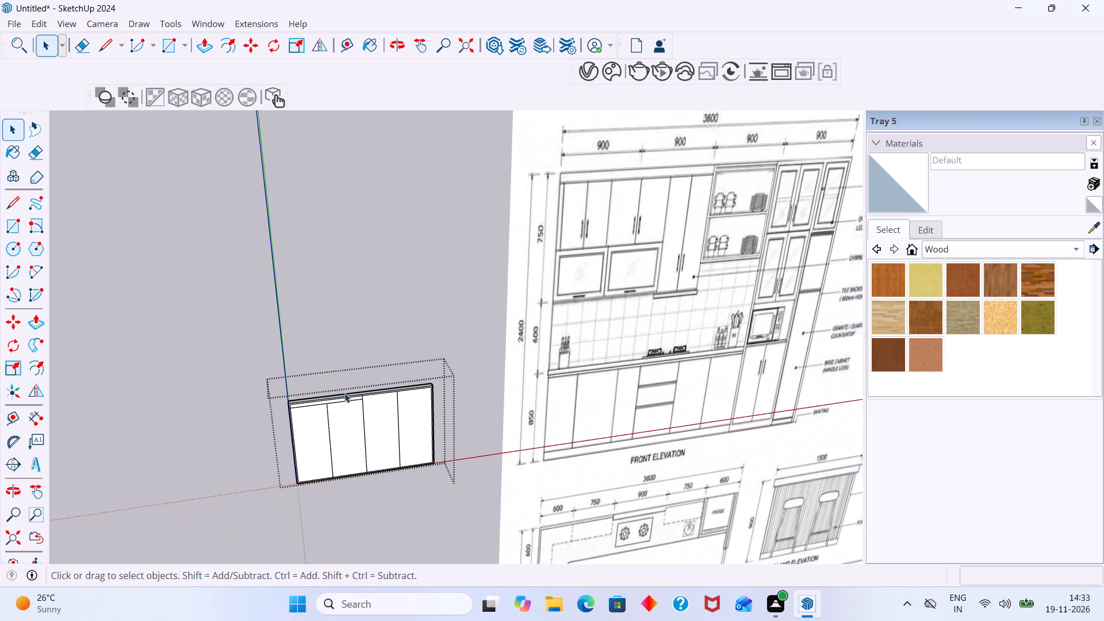
pyautogui.moveTo(335, 393); pyautogui.dragTo(355, 376, button='middle')
pyautogui.scroll(11, 306, 401)
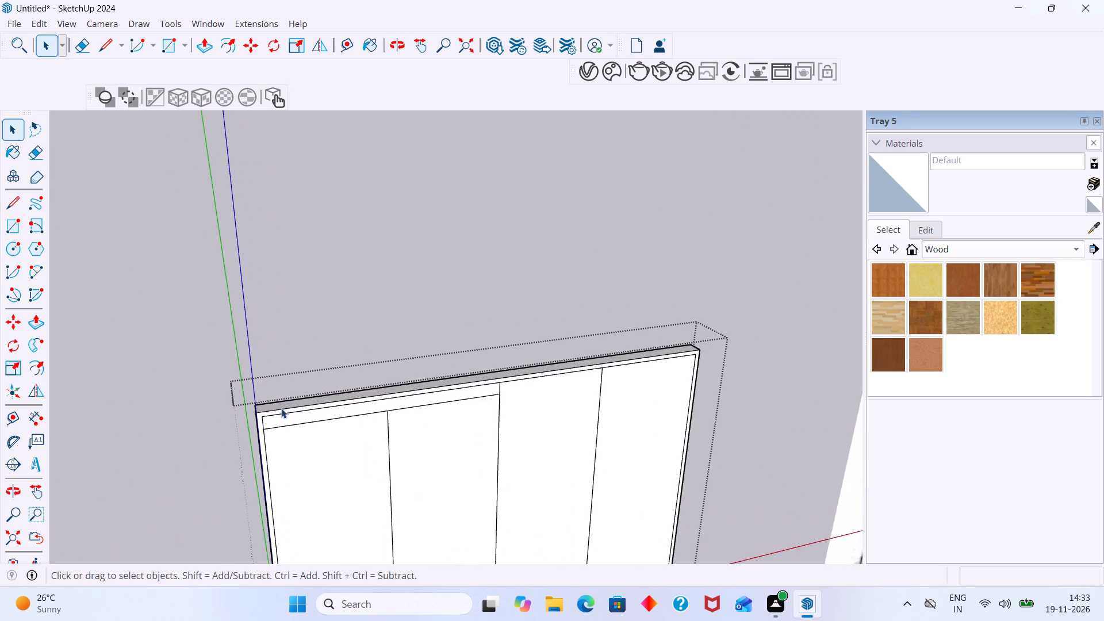
pyautogui.scroll(8, 281, 408)
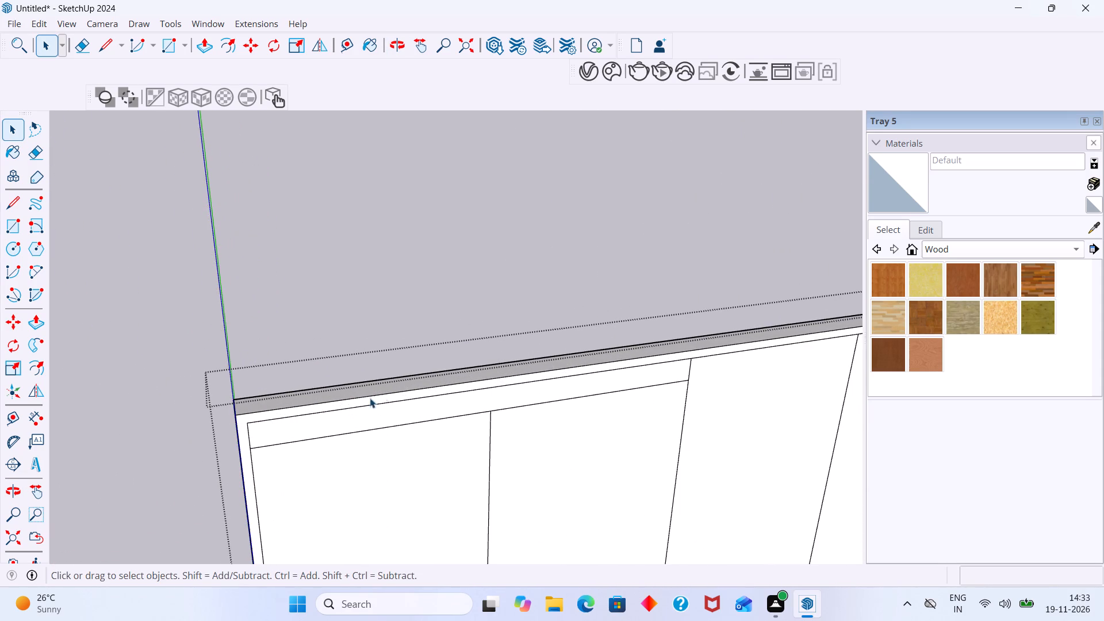
pyautogui.scroll(-1, 387, 393)
pyautogui.scroll(4, 374, 413)
pyautogui.scroll(-16, 365, 410)
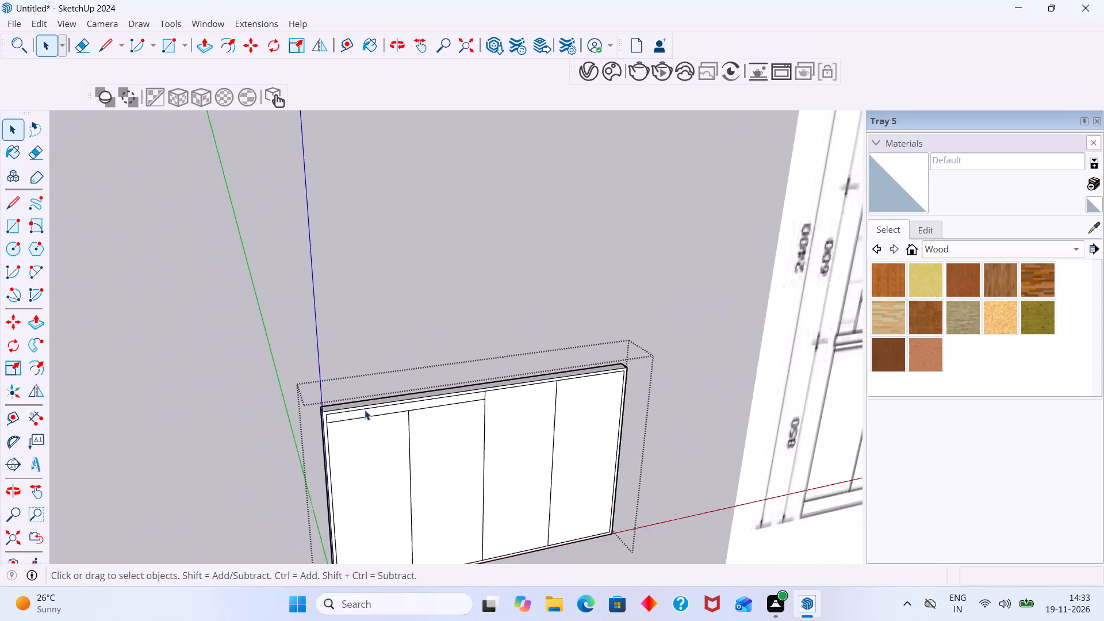
pyautogui.scroll(-9, 365, 410)
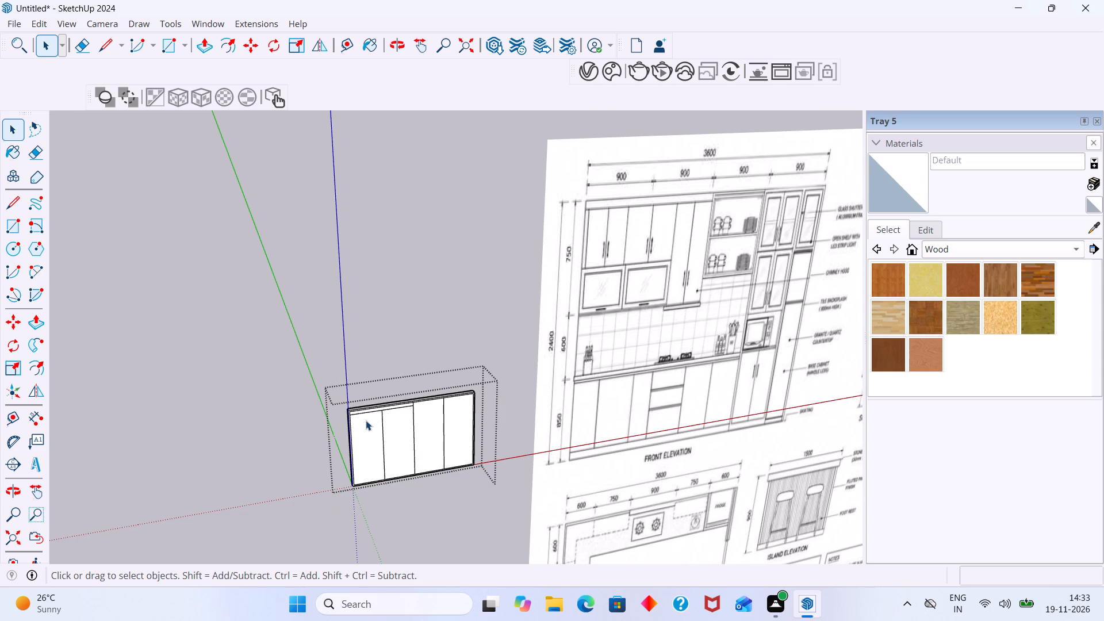
pyautogui.scroll(13, 342, 417)
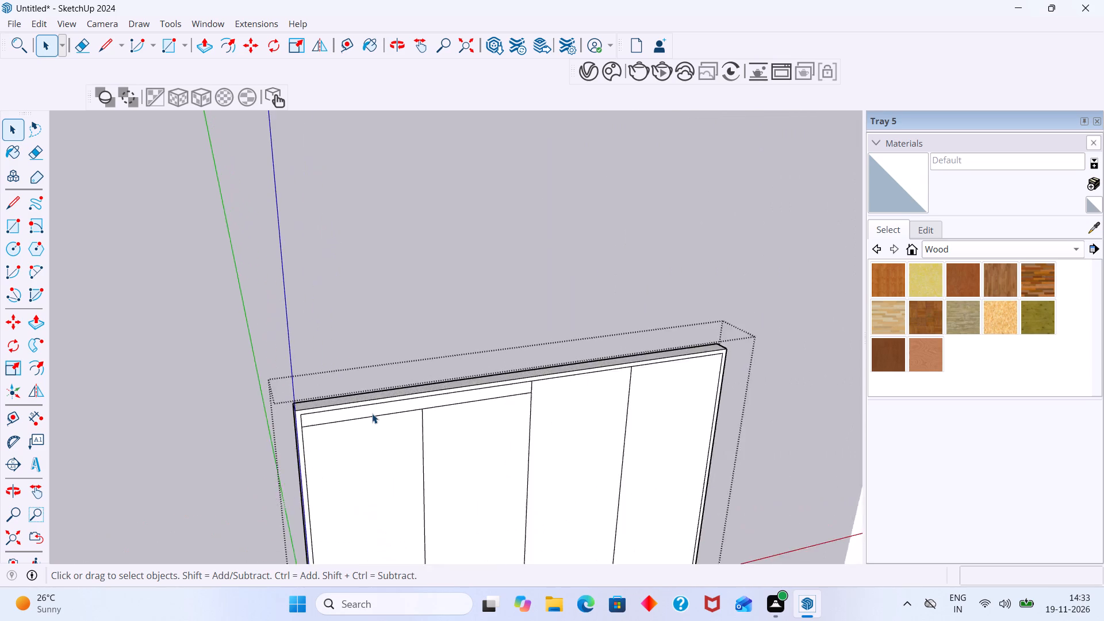
pyautogui.scroll(3, 372, 413)
pyautogui.scroll(-15, 381, 415)
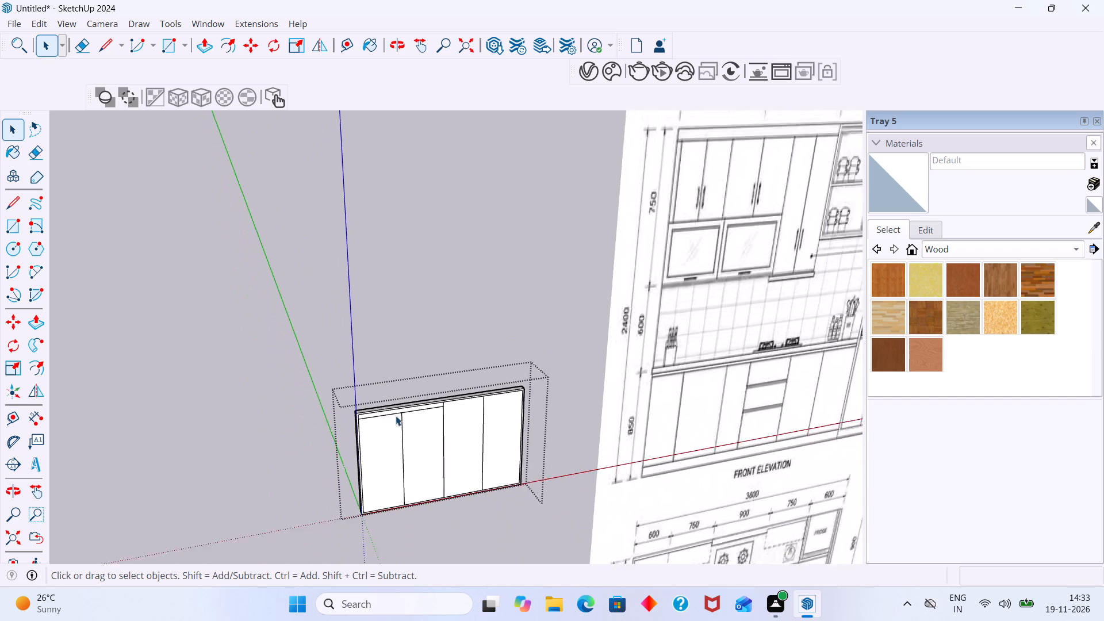
pyautogui.scroll(-1, 396, 416)
# Inside the wall group, copy the welded horizontal division edge of the first two bays 9 mm upward.
pyautogui.moveTo(406, 416); pyautogui.dragTo(425, 371, button='middle')
pyautogui.scroll(2, 395, 404)
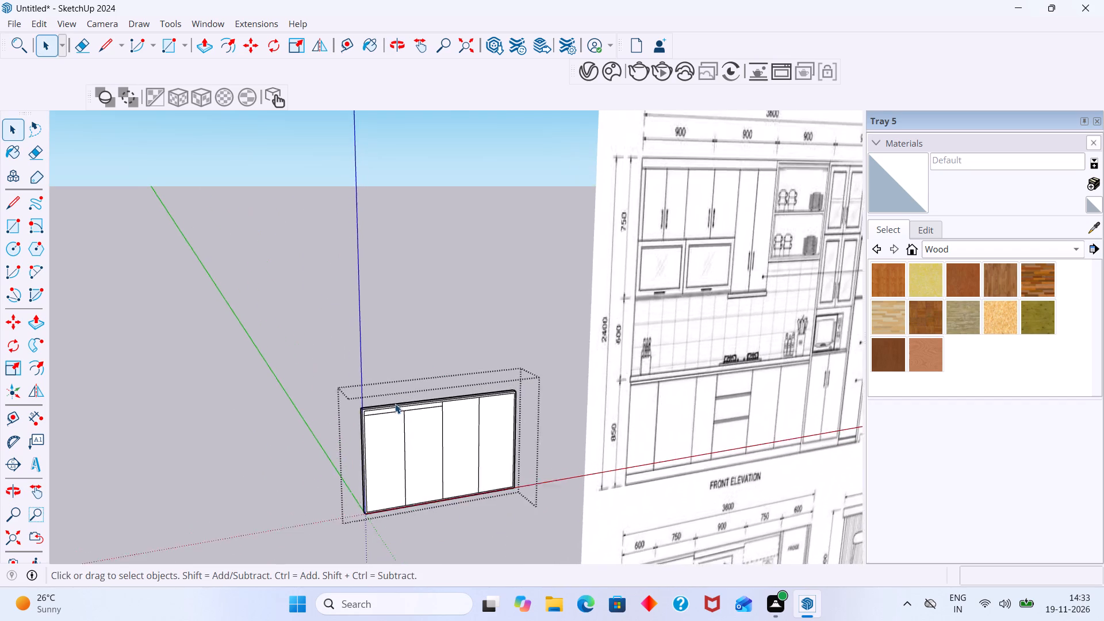
pyautogui.scroll(13, 395, 404)
pyautogui.click(371, 421)
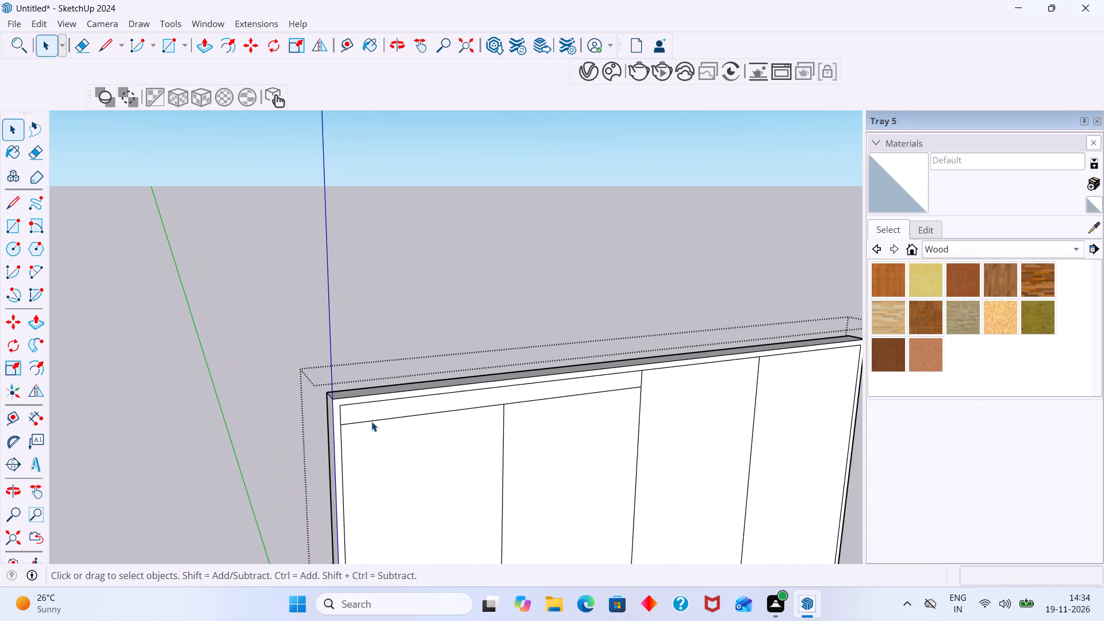
pyautogui.scroll(6, 378, 416)
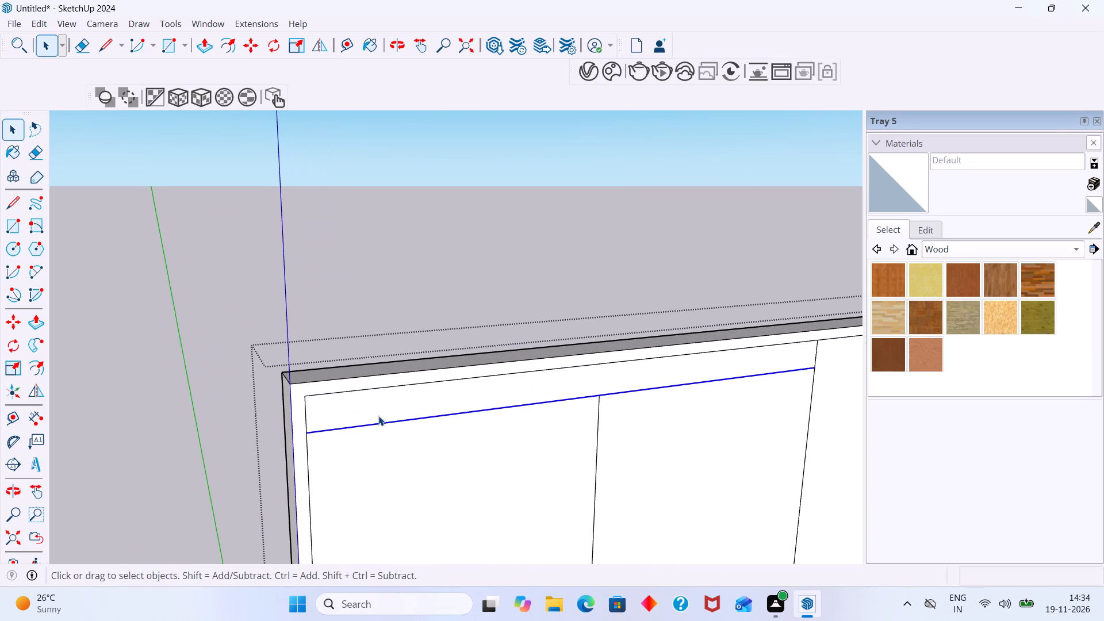
pyautogui.scroll(-15, 420, 416)
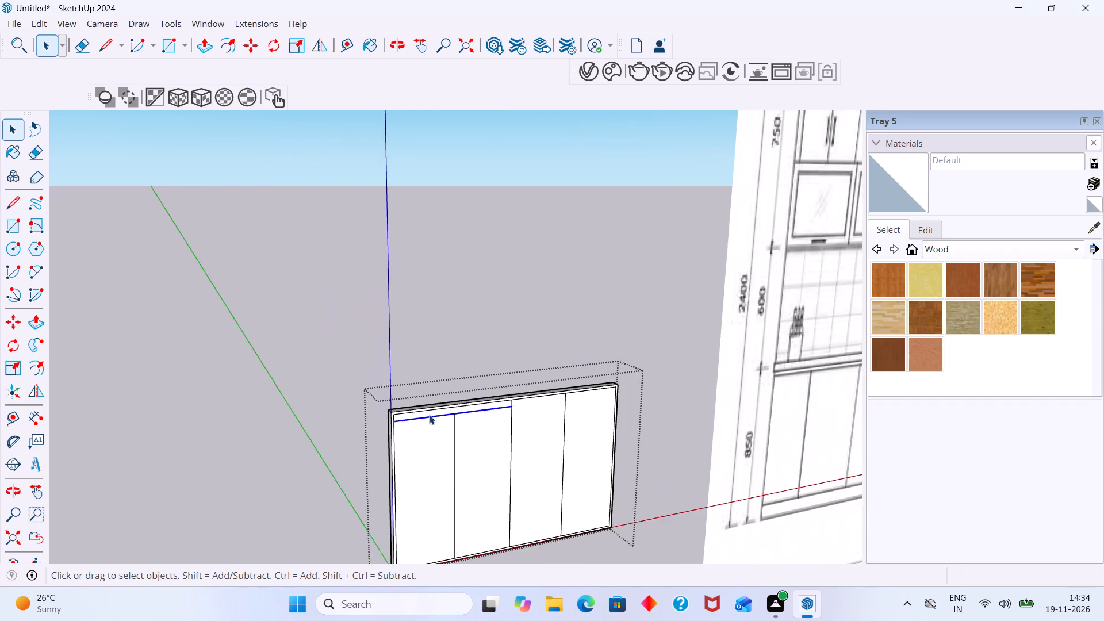
pyautogui.scroll(-3, 429, 415)
pyautogui.keyDown('shift'); pyautogui.moveTo(440, 413); pyautogui.dragTo(270, 425, button='middle'); pyautogui.keyUp('shift')
pyautogui.scroll(-6, 351, 404)
pyautogui.keyDown('shift'); pyautogui.moveTo(382, 384); pyautogui.dragTo(392, 382, button='middle'); pyautogui.keyUp('shift')
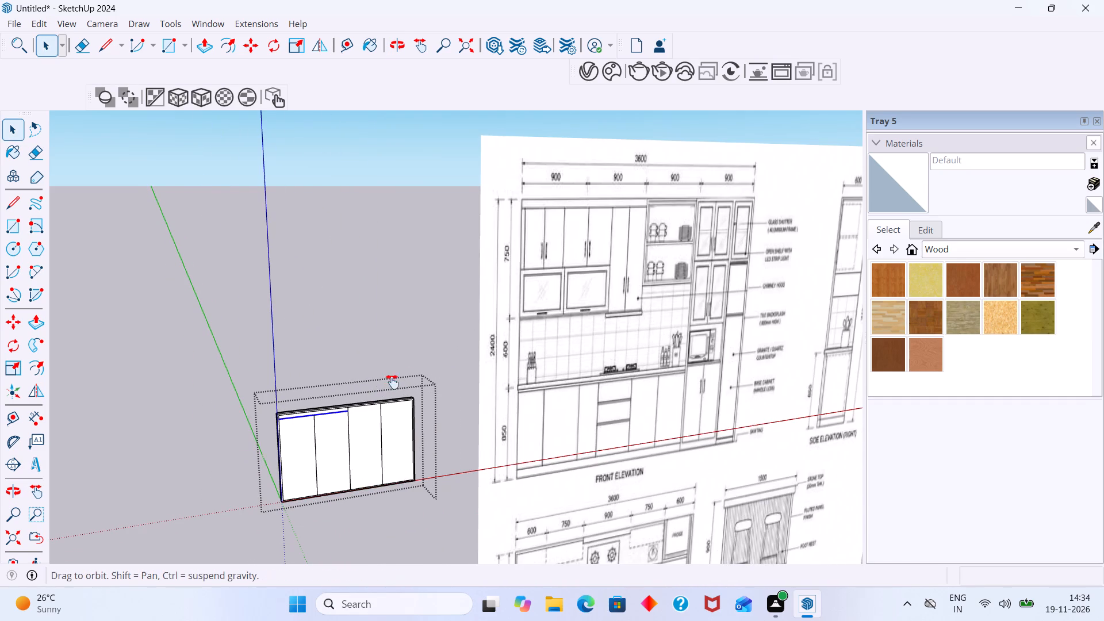
pyautogui.keyDown('shift'); pyautogui.moveTo(392, 382); pyautogui.dragTo(463, 375, button='middle'); pyautogui.keyUp('shift')
pyautogui.scroll(14, 348, 427)
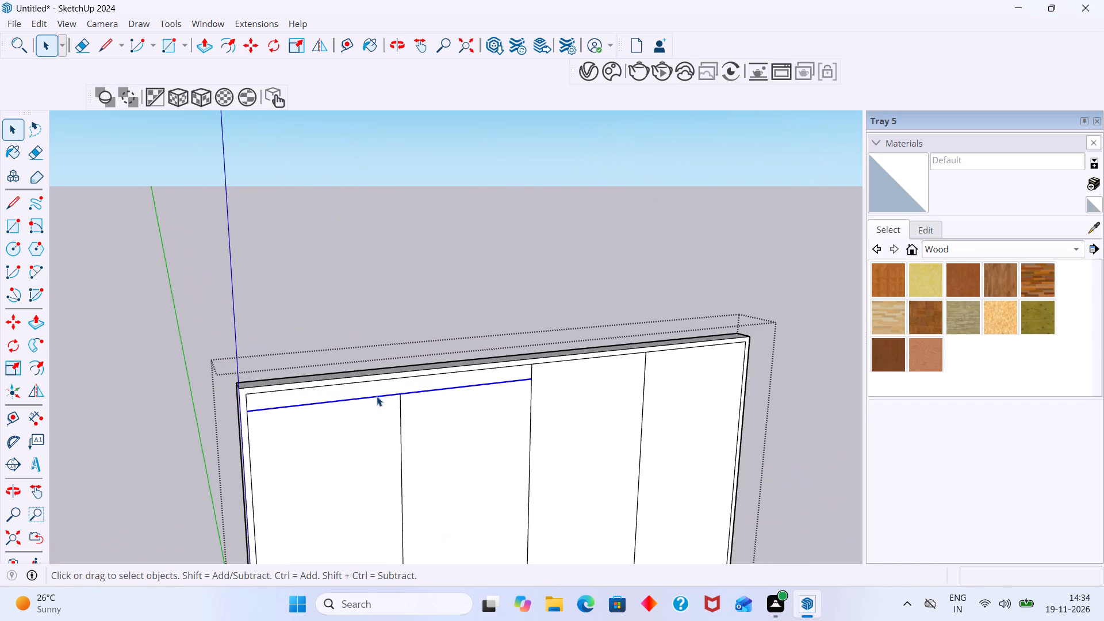
pyautogui.press('m')
pyautogui.scroll(5, 377, 396)
pyautogui.click(377, 396)
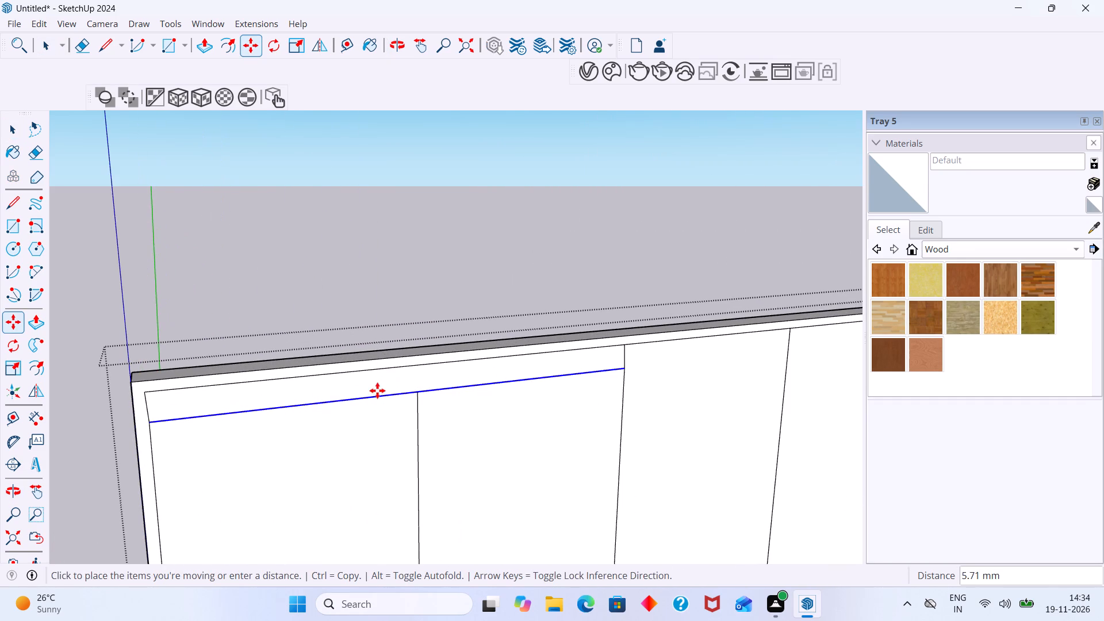
pyautogui.press('9')
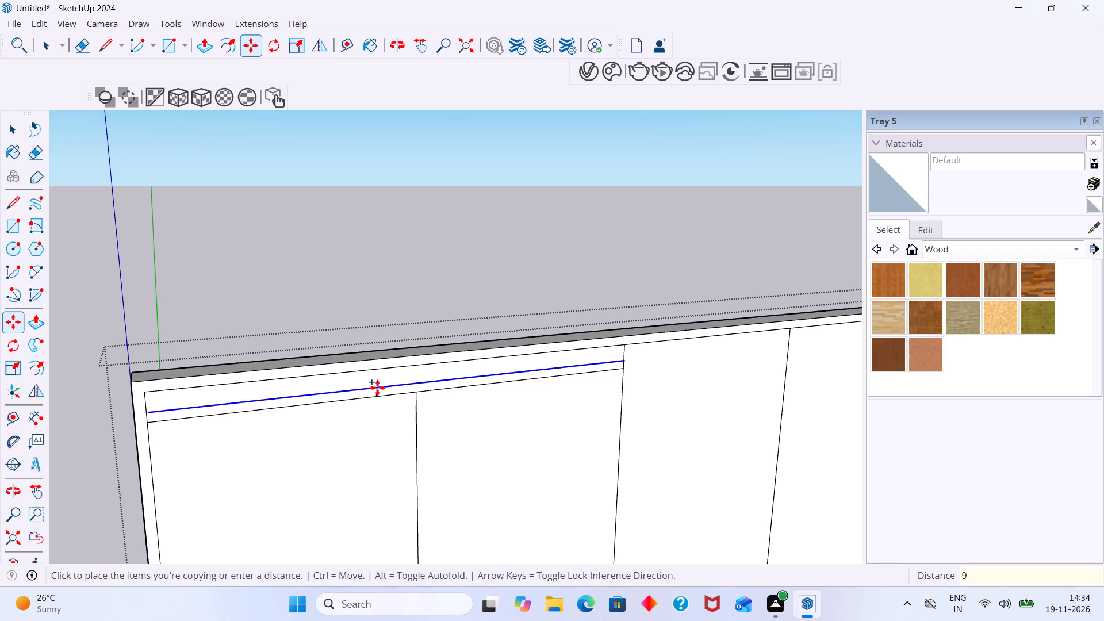
pyautogui.press('Return')
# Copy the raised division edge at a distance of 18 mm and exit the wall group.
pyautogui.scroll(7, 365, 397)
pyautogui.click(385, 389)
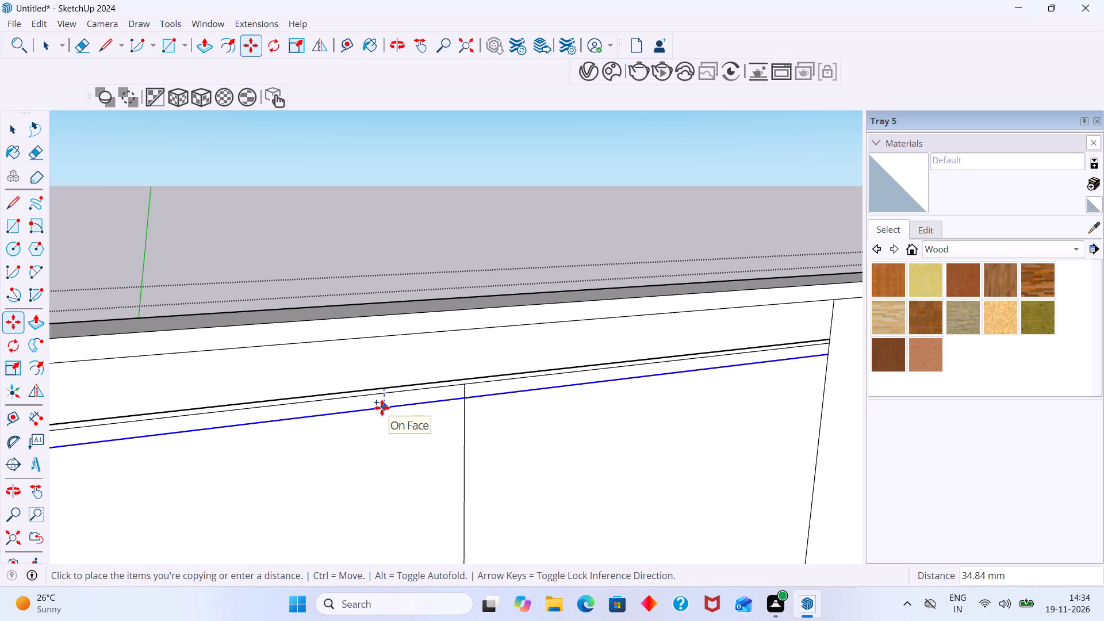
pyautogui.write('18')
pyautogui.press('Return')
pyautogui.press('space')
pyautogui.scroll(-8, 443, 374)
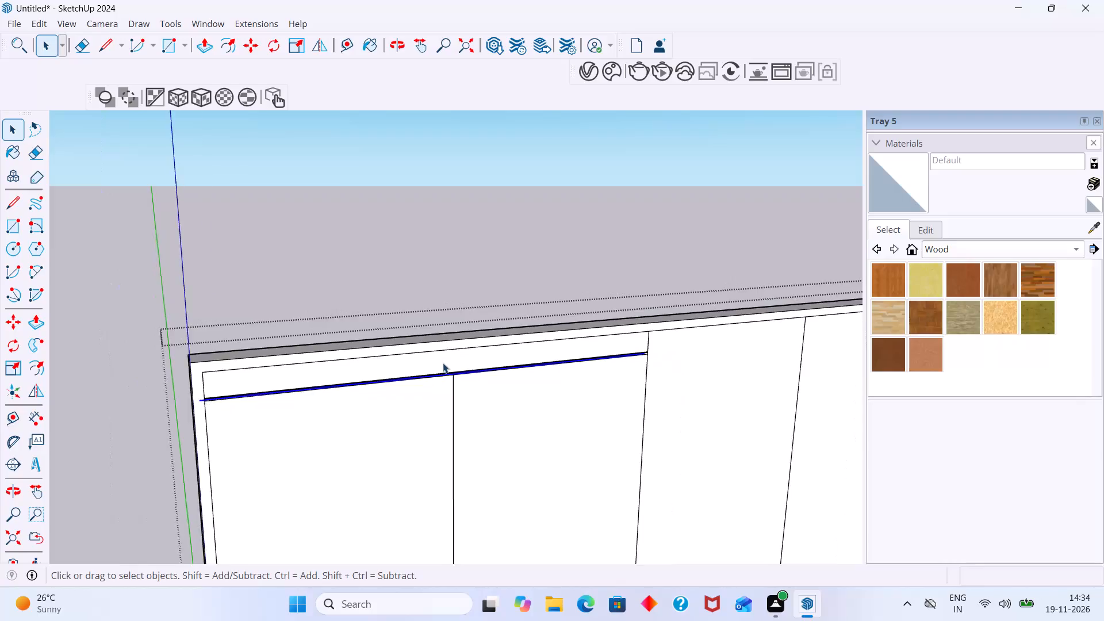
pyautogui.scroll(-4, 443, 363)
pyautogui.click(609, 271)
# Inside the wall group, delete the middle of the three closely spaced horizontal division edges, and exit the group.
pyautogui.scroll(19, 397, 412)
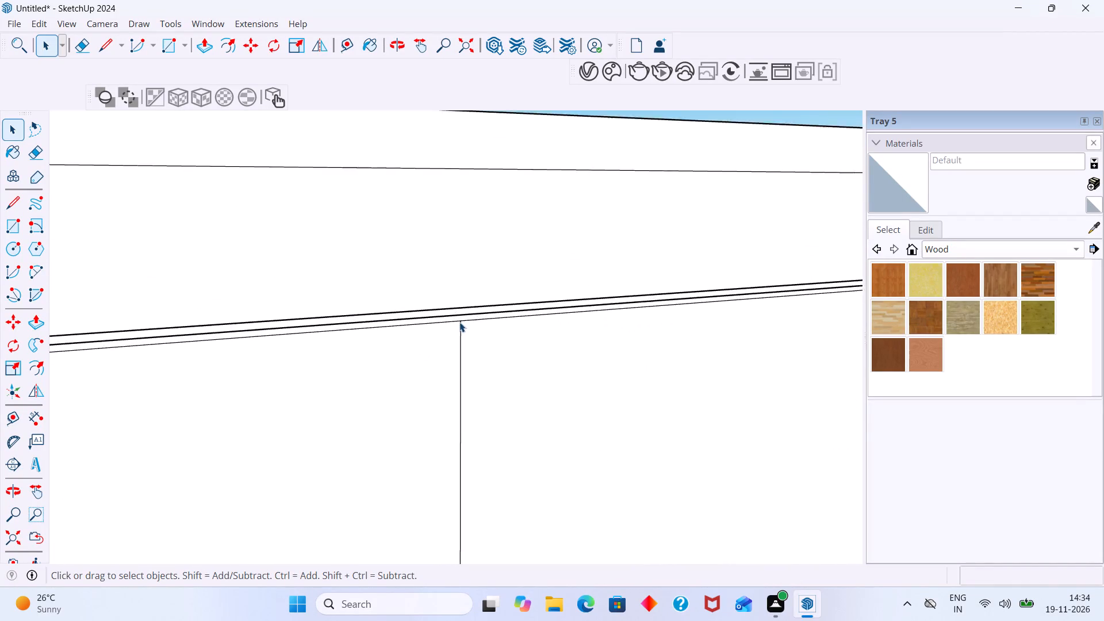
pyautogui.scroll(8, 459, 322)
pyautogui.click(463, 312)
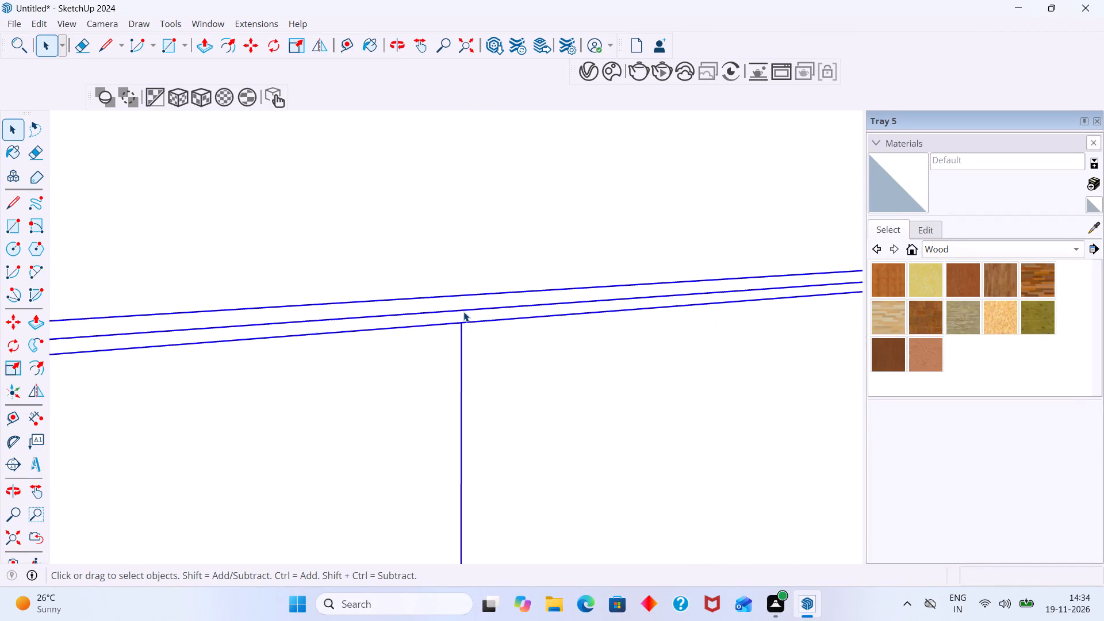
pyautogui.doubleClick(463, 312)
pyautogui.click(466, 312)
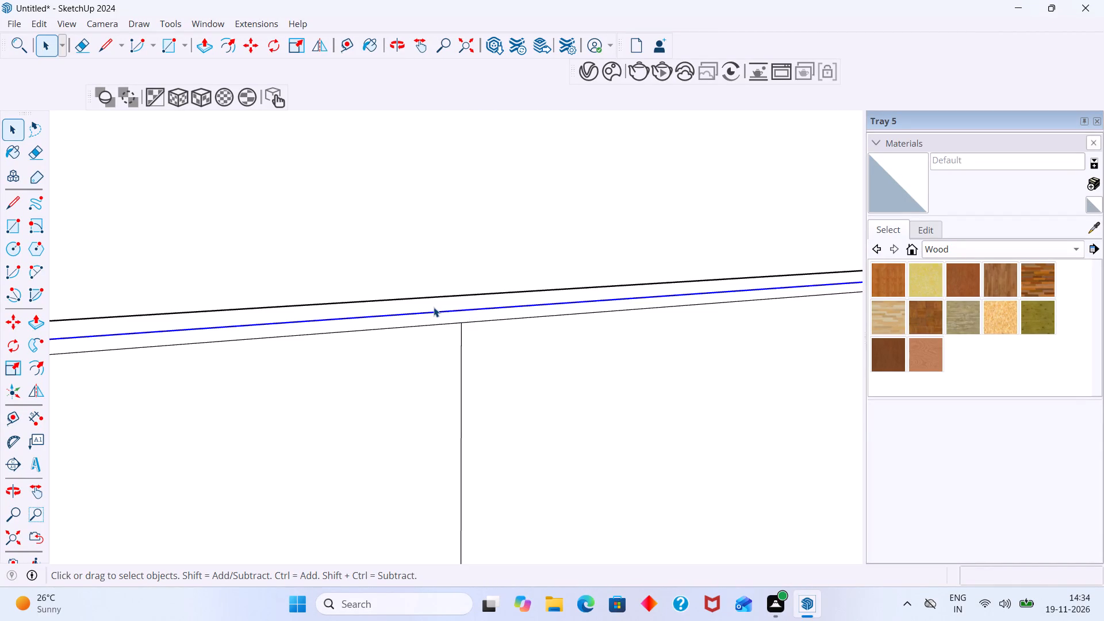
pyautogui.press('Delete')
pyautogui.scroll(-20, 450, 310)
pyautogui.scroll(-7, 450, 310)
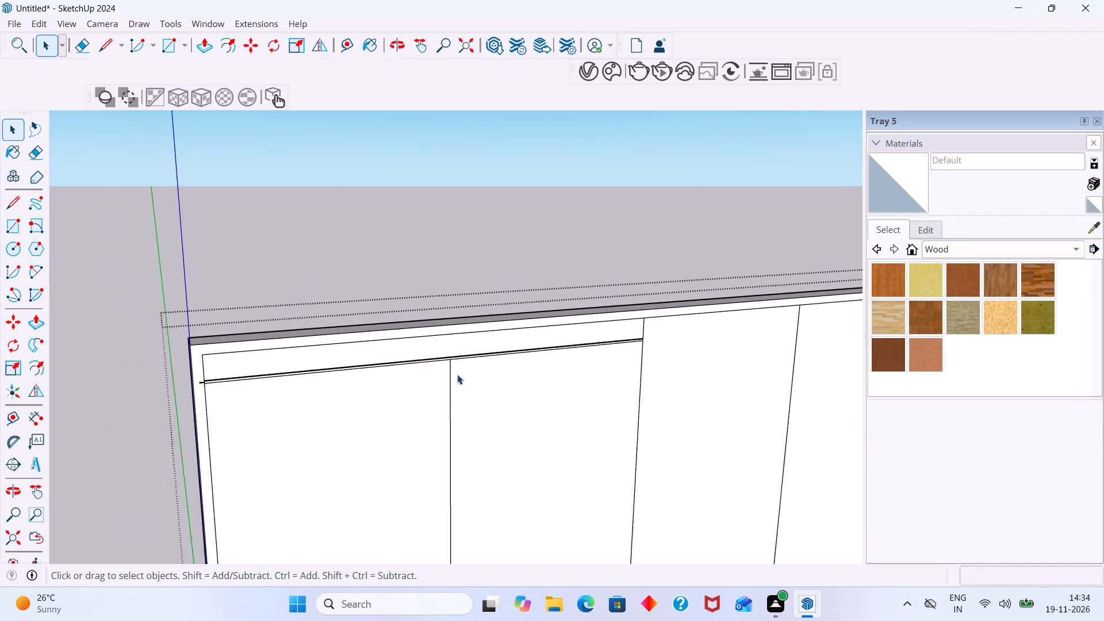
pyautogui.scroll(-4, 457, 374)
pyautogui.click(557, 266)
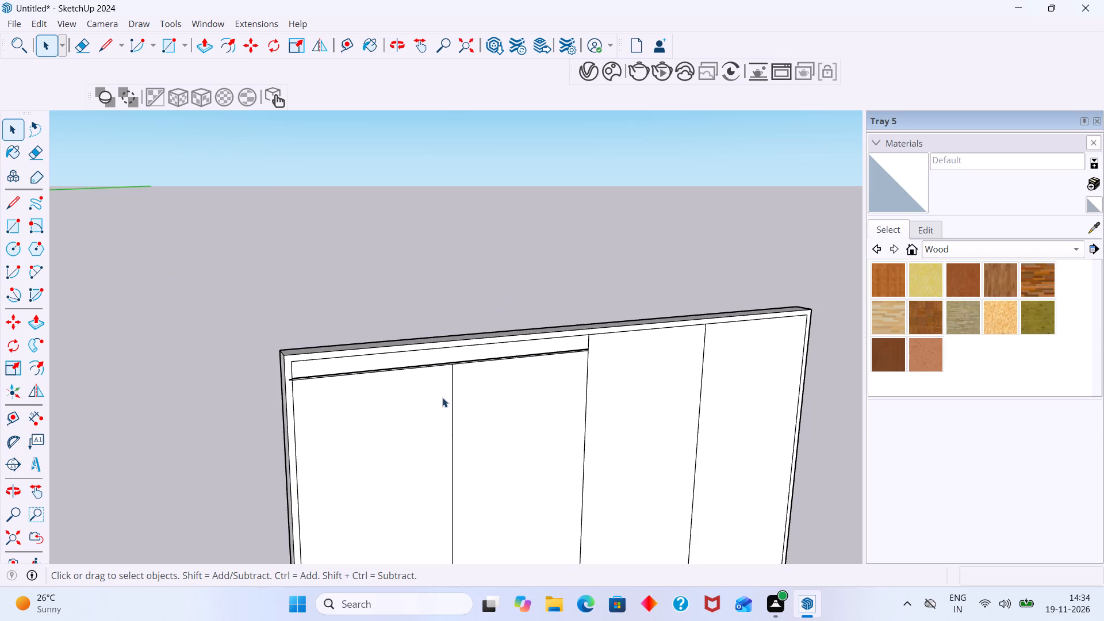
# Examine the wall front beside the drawing's front elevation and inspect the left end of the paired division edges.
pyautogui.moveTo(442, 397); pyautogui.dragTo(465, 424, button='middle')
pyautogui.keyDown('shift'); pyautogui.moveTo(481, 433); pyautogui.dragTo(393, 350, button='middle'); pyautogui.keyUp('shift')
pyautogui.scroll(-5, 455, 354)
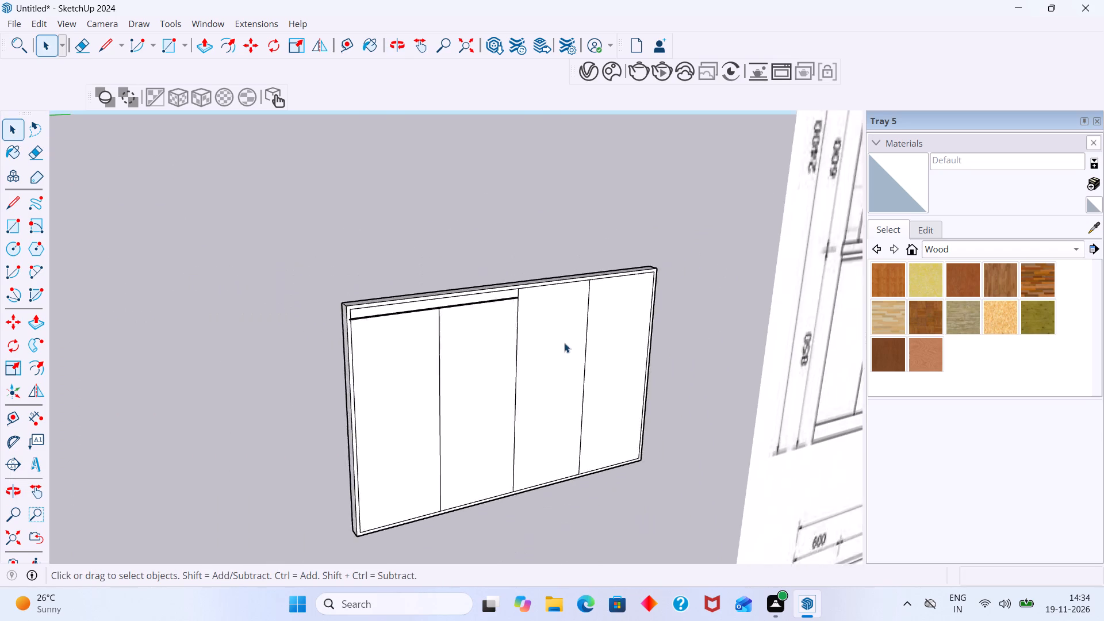
pyautogui.scroll(-13, 564, 343)
pyautogui.moveTo(484, 340); pyautogui.dragTo(433, 342, button='middle')
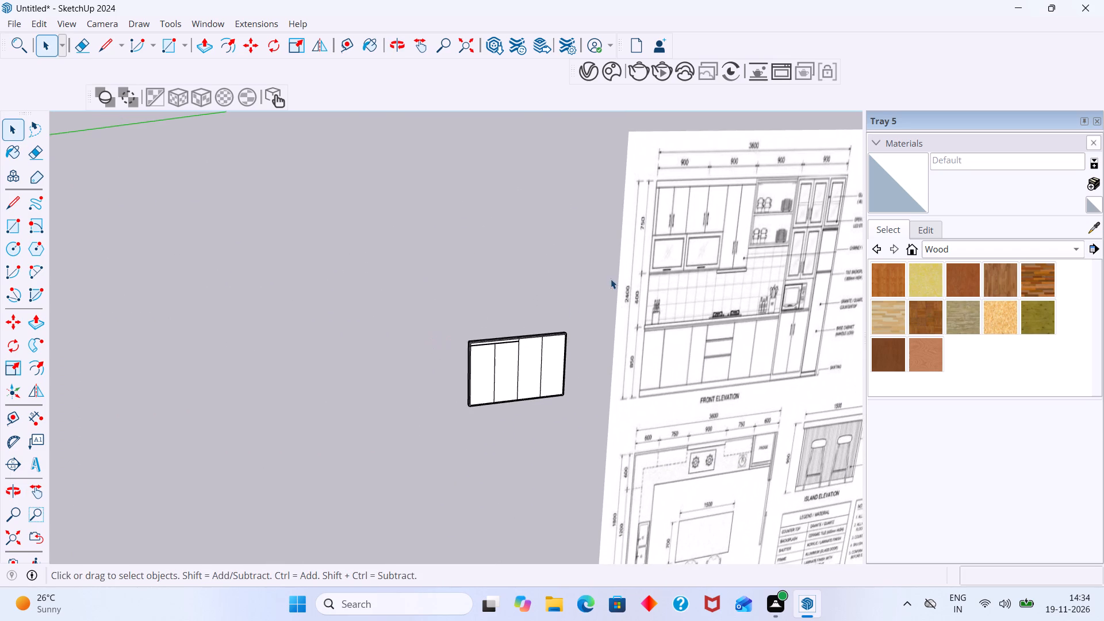
pyautogui.moveTo(560, 279); pyautogui.dragTo(480, 291, button='middle')
pyautogui.scroll(-3, 489, 312)
pyautogui.moveTo(497, 315); pyautogui.dragTo(413, 313, button='middle')
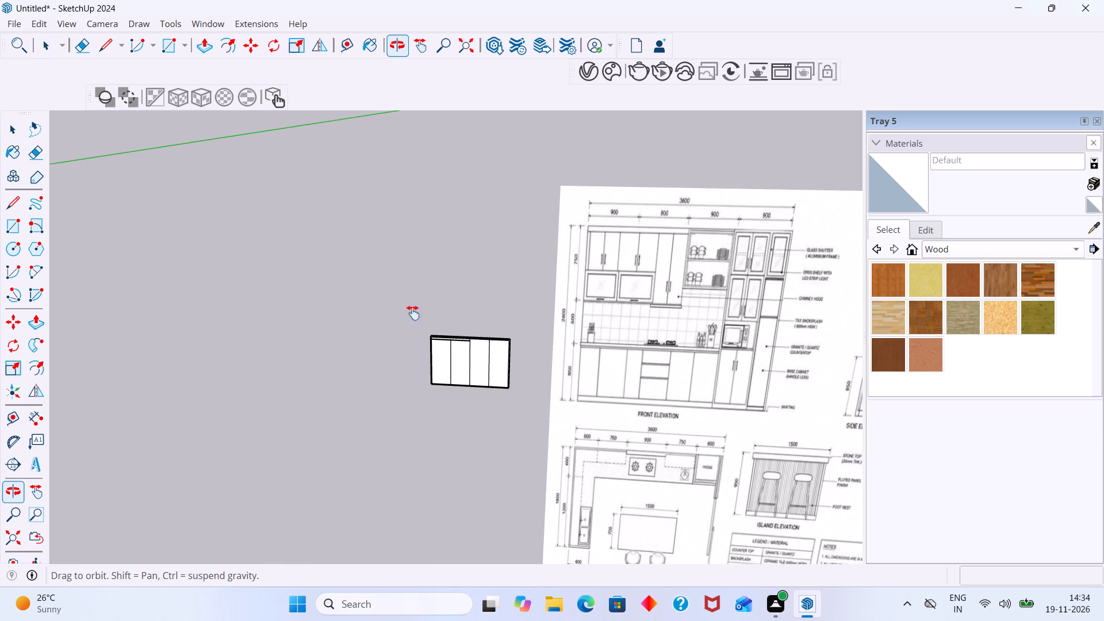
pyautogui.moveTo(413, 313); pyautogui.dragTo(411, 313, button='middle')
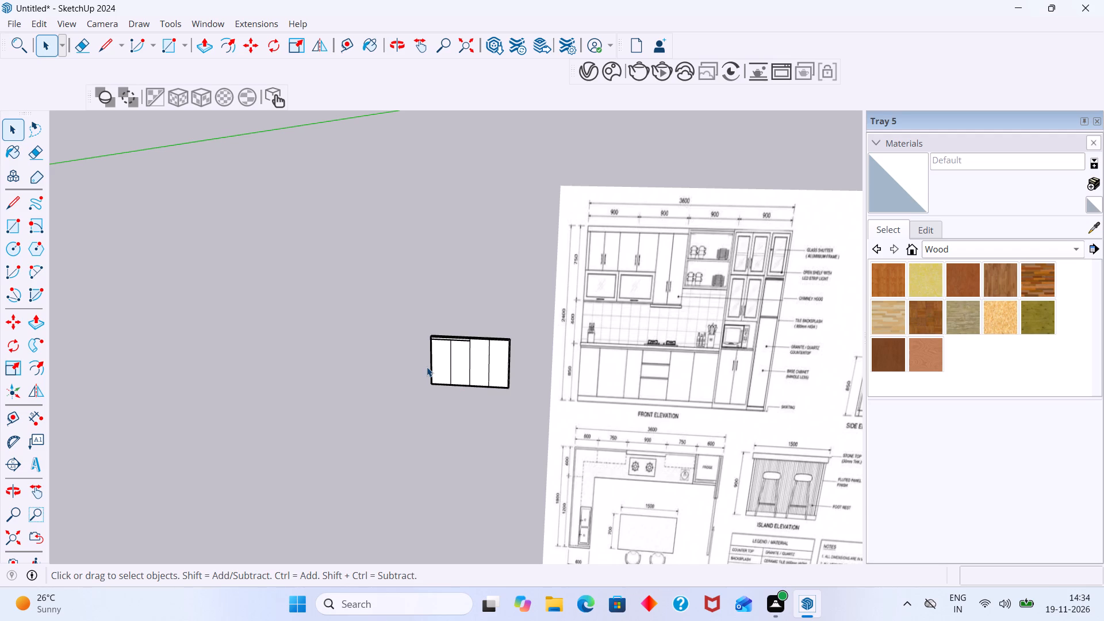
pyautogui.moveTo(427, 367); pyautogui.dragTo(443, 366, button='middle')
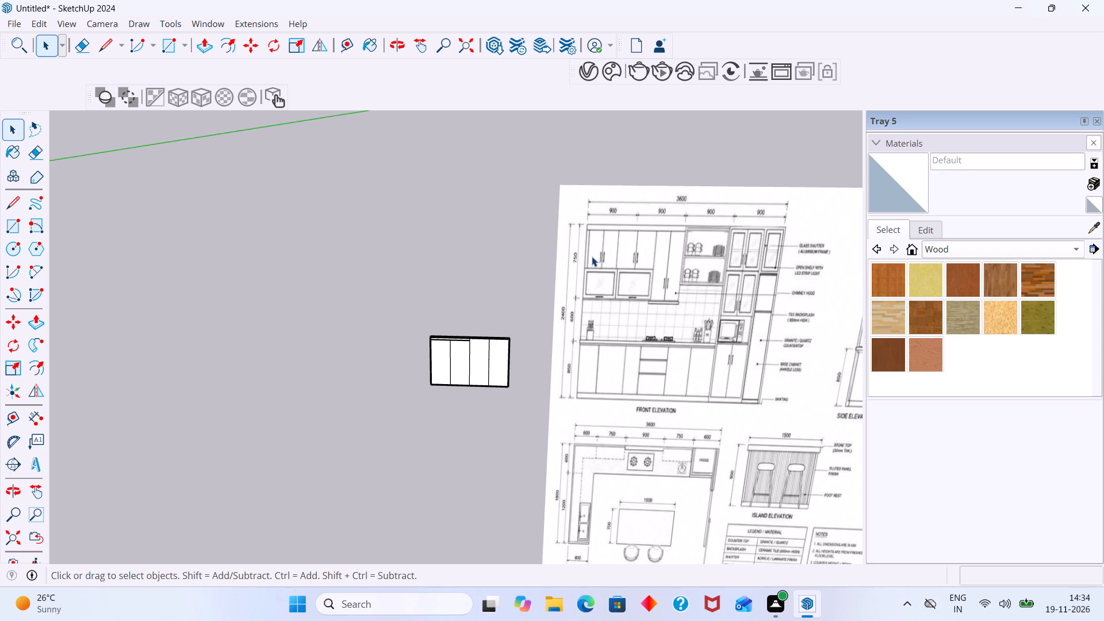
pyautogui.moveTo(441, 355); pyautogui.dragTo(489, 364, button='middle')
pyautogui.scroll(10, 428, 364)
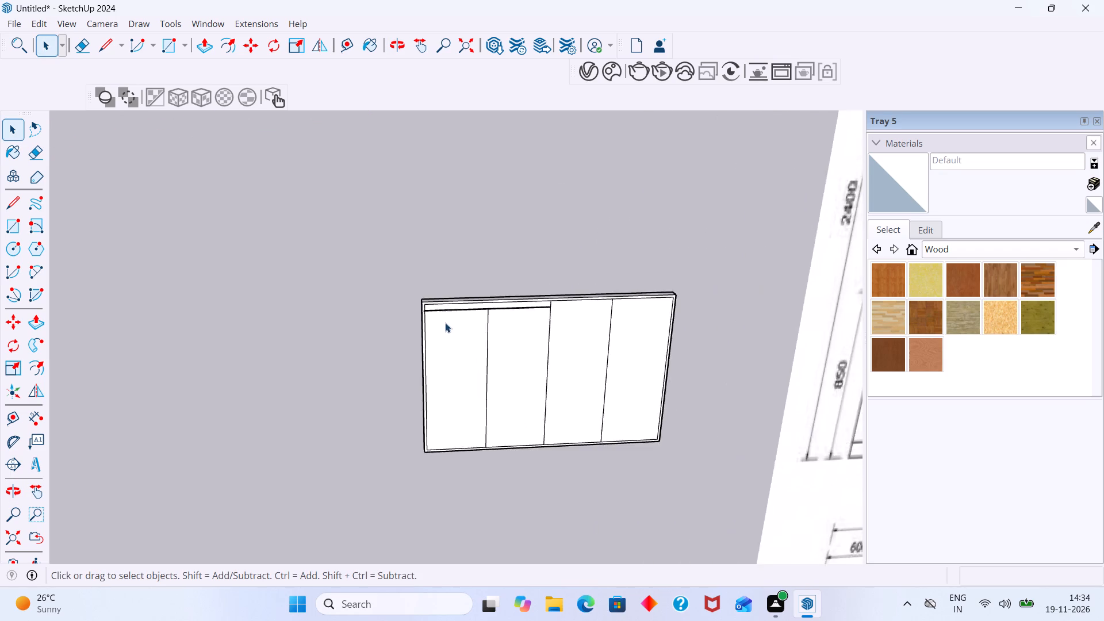
pyautogui.scroll(20, 445, 323)
pyautogui.scroll(6, 445, 323)
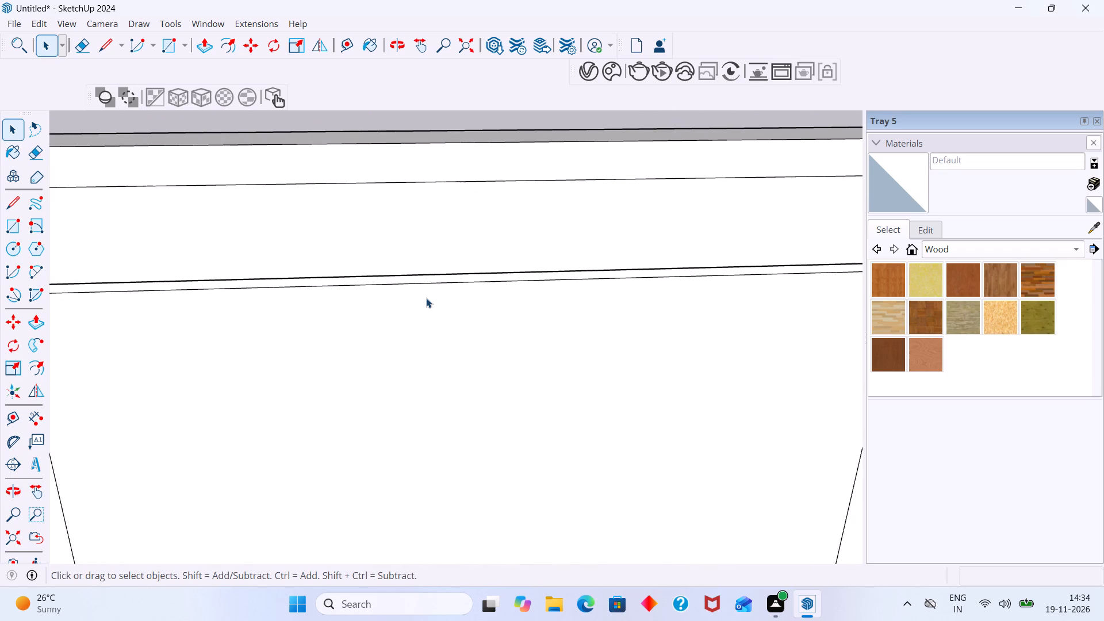
pyautogui.scroll(-7, 425, 298)
pyautogui.moveTo(289, 328); pyautogui.dragTo(338, 314, button='middle')
pyautogui.scroll(11, 223, 336)
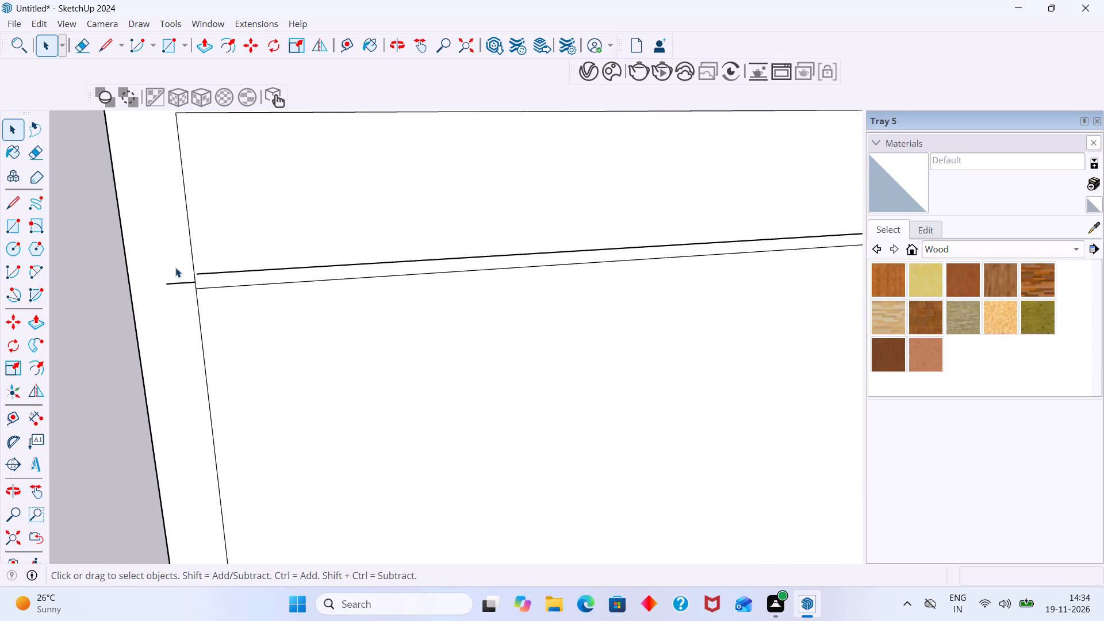
pyautogui.scroll(10, 175, 267)
pyautogui.scroll(-20, 208, 280)
pyautogui.scroll(-5, 208, 280)
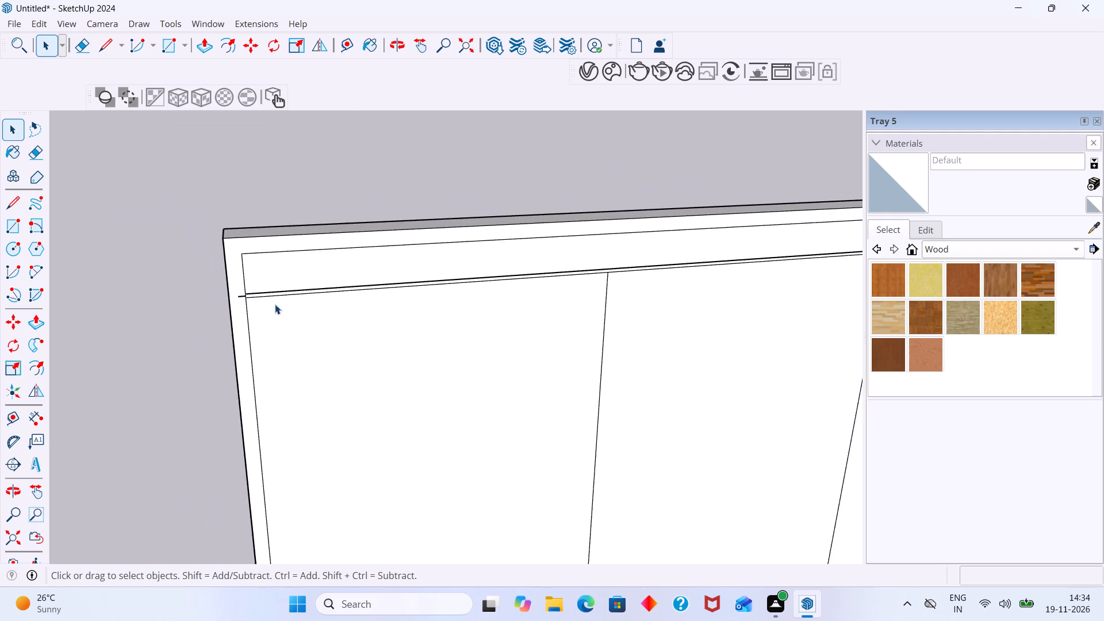
# Inside the wall group, draw a short line joining the upper division edge's left end to the inner vertical frame edge.
pyautogui.keyDown('shift'); pyautogui.moveTo(275, 304); pyautogui.dragTo(123, 344, button='middle'); pyautogui.keyUp('shift')
pyautogui.keyDown('shift'); pyautogui.scroll(1, 123, 344); pyautogui.keyUp('shift')
pyautogui.scroll(5, 549, 301)
pyautogui.click(574, 292)
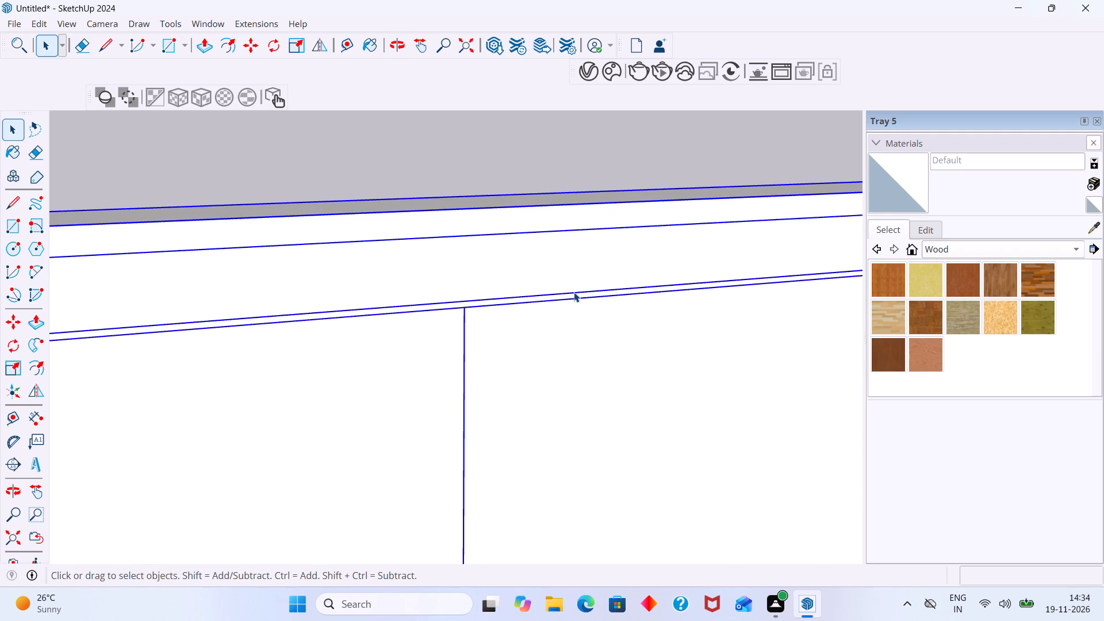
pyautogui.tripleClick(574, 292)
pyautogui.scroll(1, 570, 292)
pyautogui.scroll(-9, 569, 294)
pyautogui.moveTo(466, 344); pyautogui.dragTo(513, 335, button='middle')
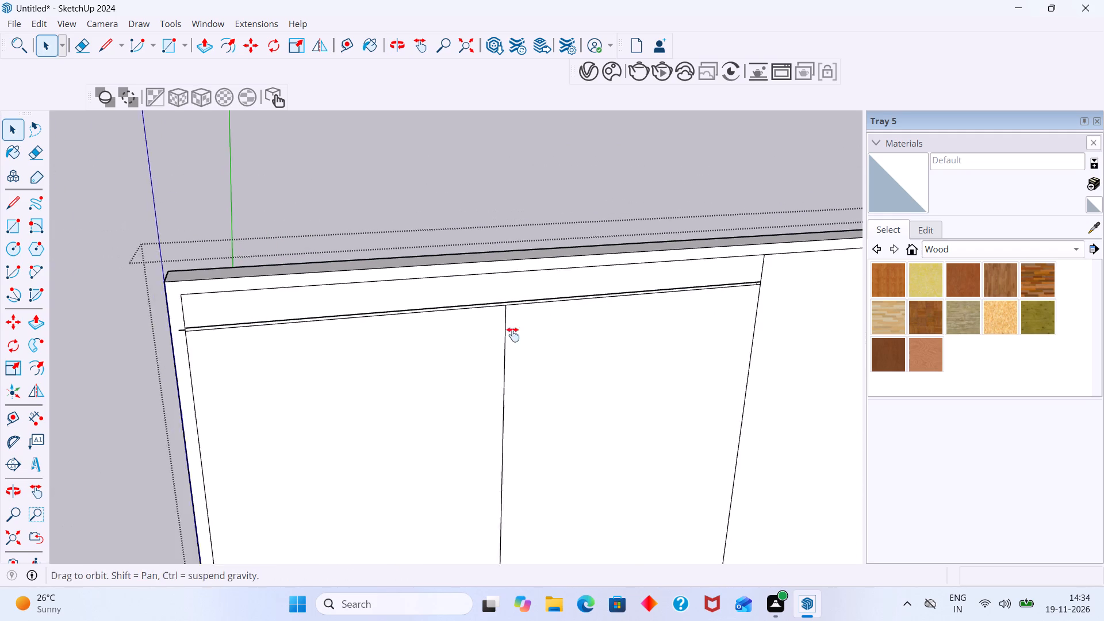
pyautogui.moveTo(513, 335); pyautogui.dragTo(649, 312, button='middle')
pyautogui.scroll(16, 393, 322)
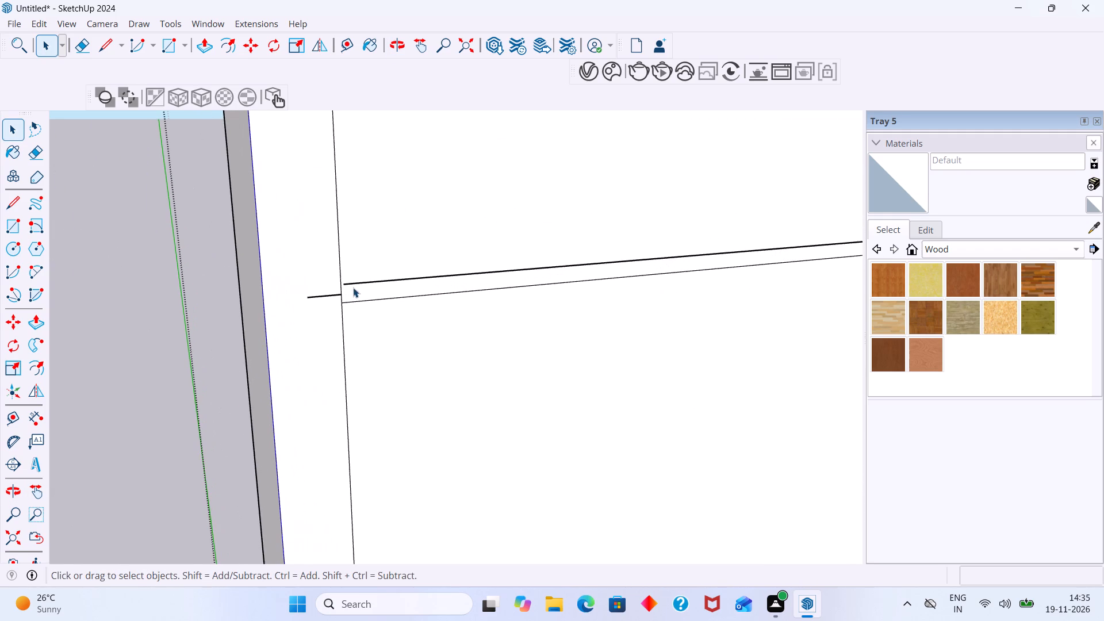
pyautogui.press('l')
pyautogui.scroll(8, 371, 287)
pyautogui.click(318, 287)
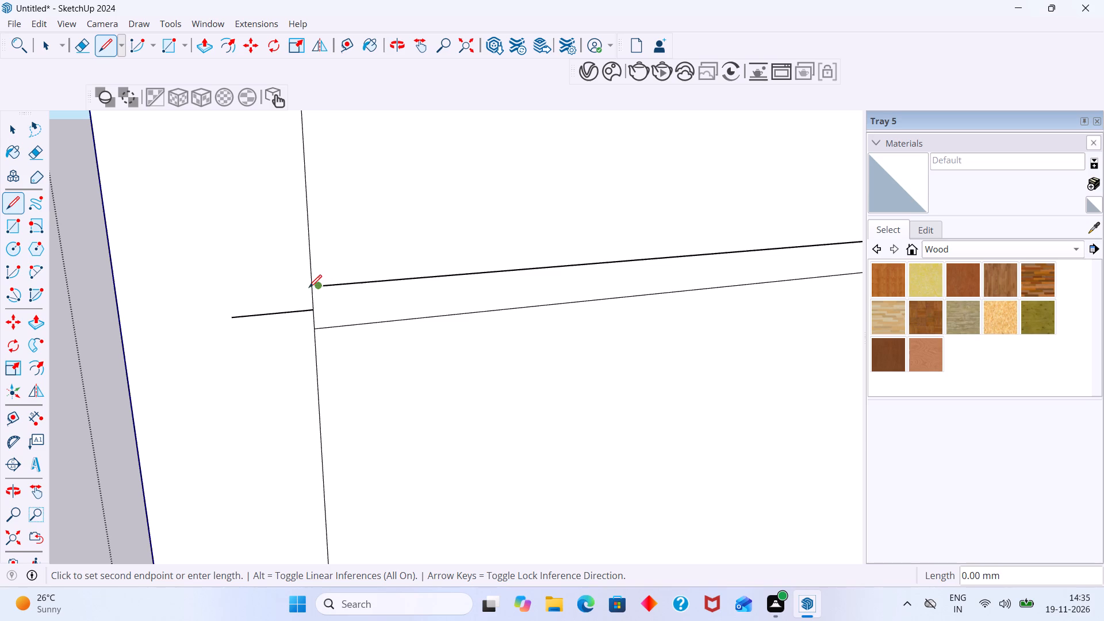
pyautogui.click(309, 287)
pyautogui.press('space')
# Erase the short stray edge sticking out past the inner vertical frame edge at the left end of the paired division edges.
pyautogui.scroll(-11, 345, 300)
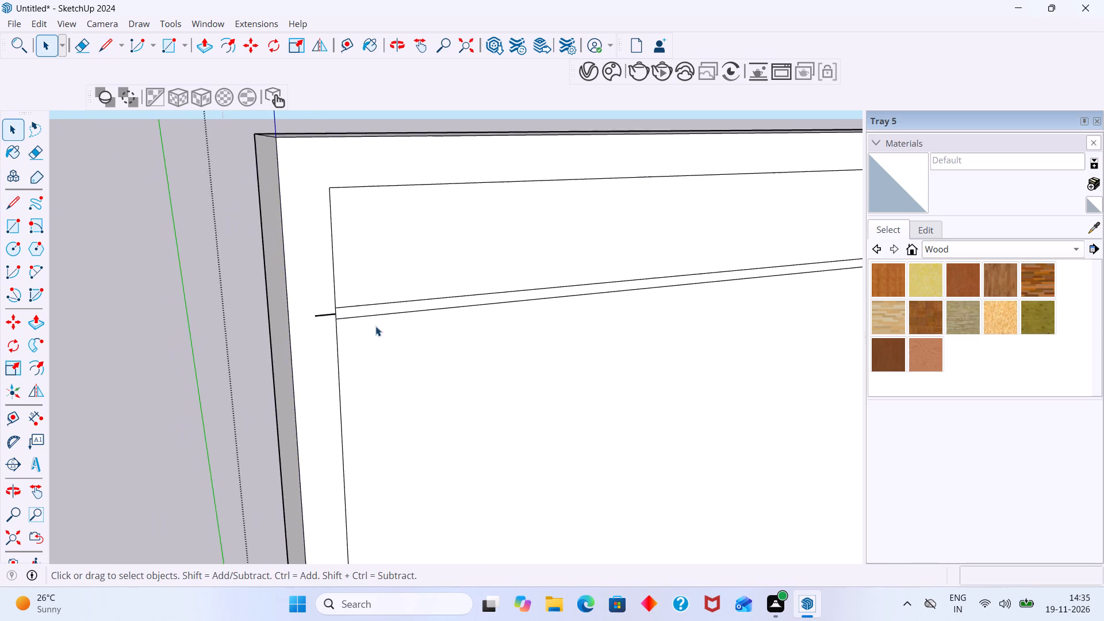
pyautogui.scroll(-7, 375, 326)
pyautogui.moveTo(418, 351); pyautogui.dragTo(373, 343, button='middle')
pyautogui.press('e')
pyautogui.scroll(10, 336, 323)
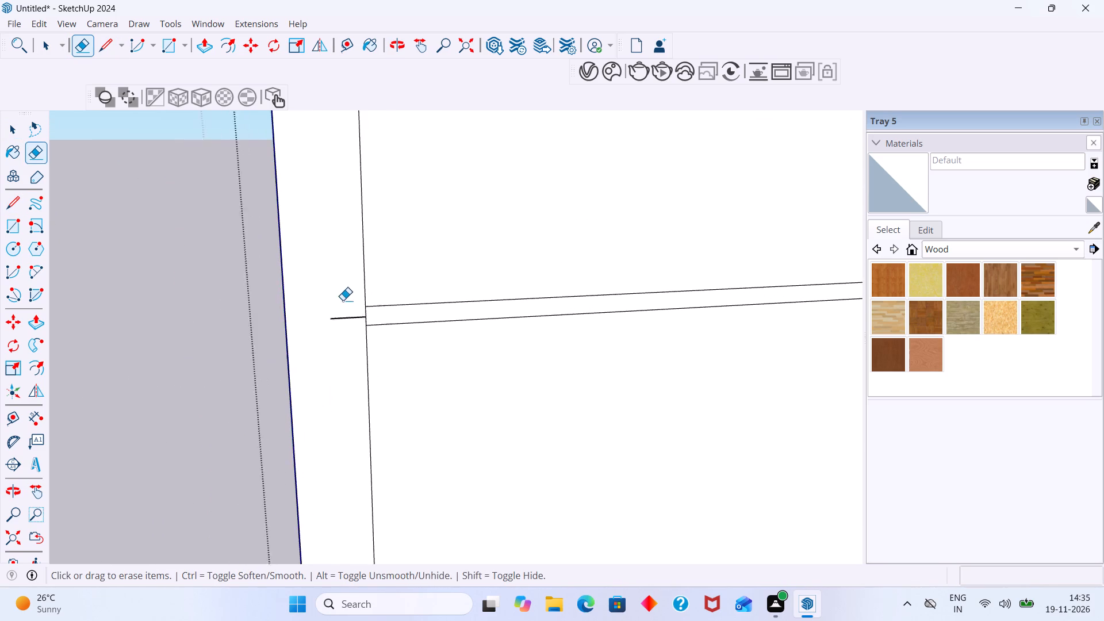
pyautogui.moveTo(341, 298); pyautogui.dragTo(351, 329)
pyautogui.press('space')
# Examine the upper cabinets and their height dimensions on the drawing's front elevation beside the wall.
pyautogui.scroll(-2, 370, 357)
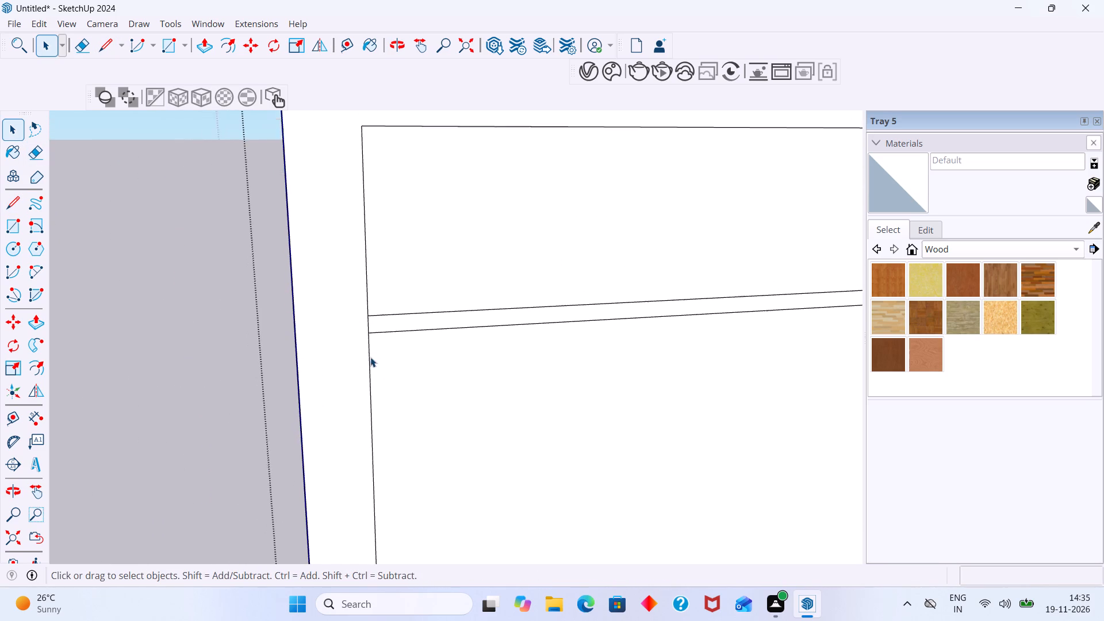
pyautogui.scroll(-20, 370, 357)
pyautogui.scroll(-8, 370, 357)
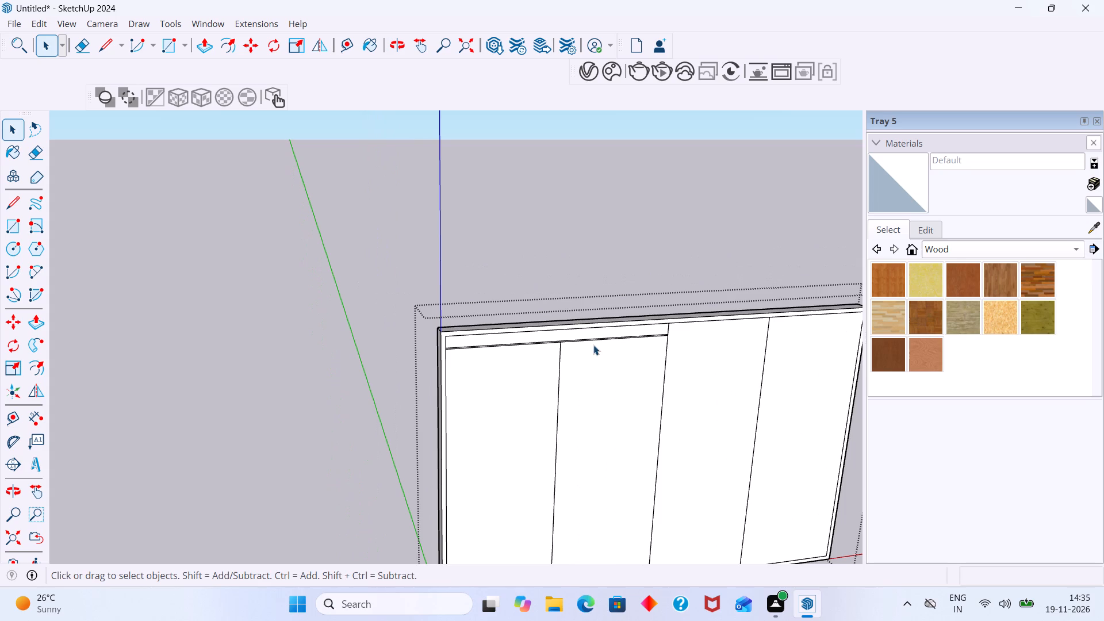
pyautogui.keyDown('shift'); pyautogui.moveTo(498, 331); pyautogui.dragTo(360, 339, button='middle'); pyautogui.keyUp('shift')
pyautogui.scroll(-6, 405, 327)
pyautogui.moveTo(390, 323); pyautogui.dragTo(260, 347, button='middle')
pyautogui.scroll(-6, 329, 338)
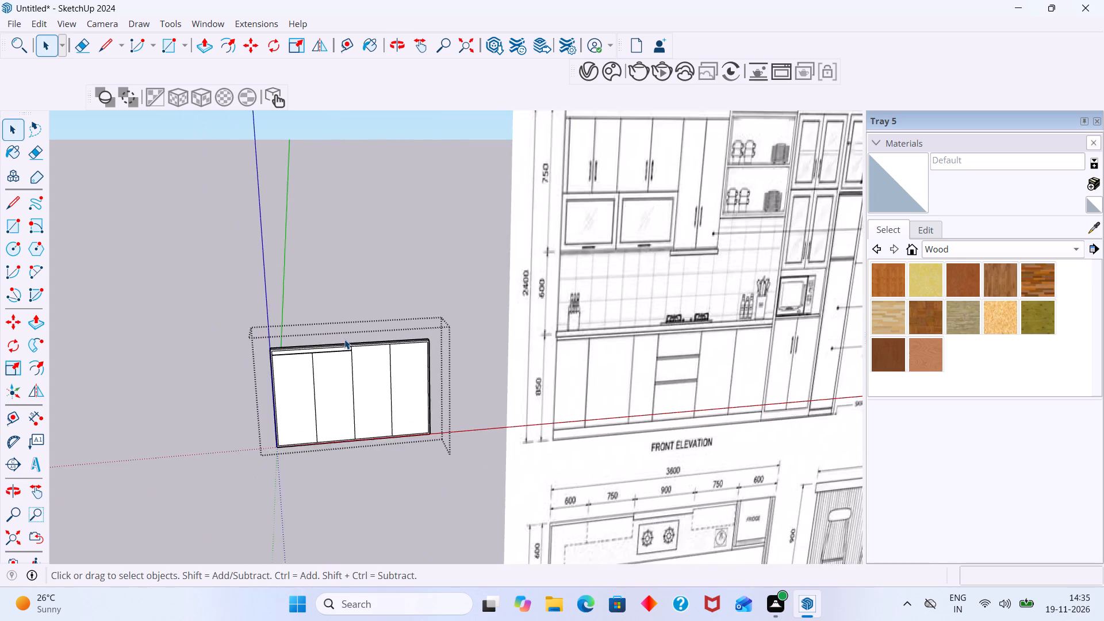
pyautogui.scroll(-2, 344, 339)
pyautogui.moveTo(358, 342); pyautogui.dragTo(278, 385, button='middle')
pyautogui.scroll(1, 486, 209)
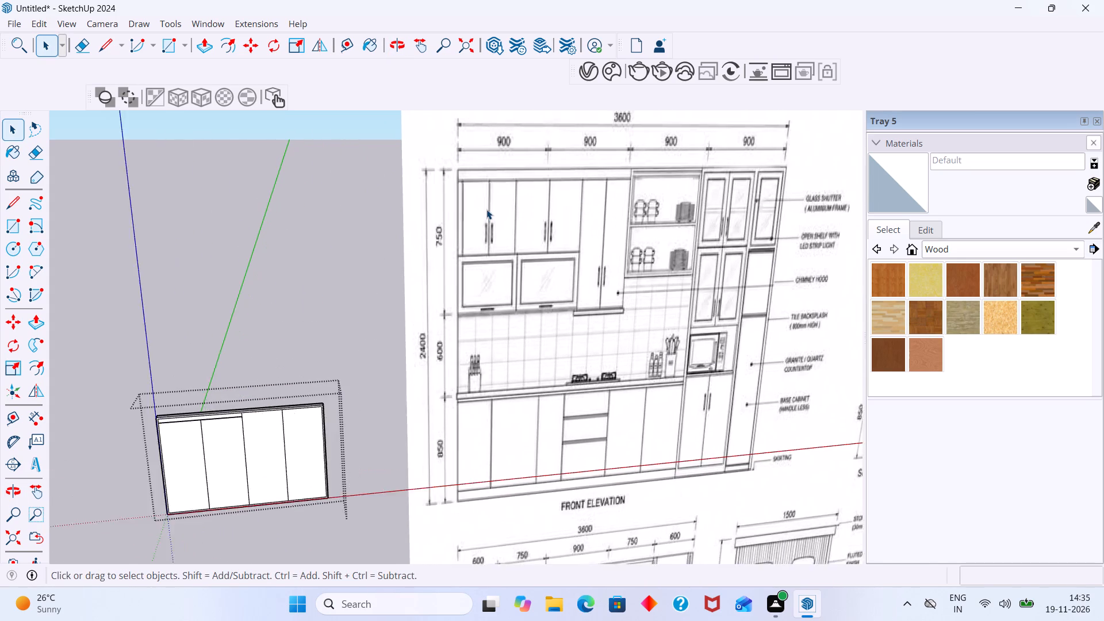
pyautogui.scroll(1, 486, 209)
pyautogui.scroll(-5, 621, 185)
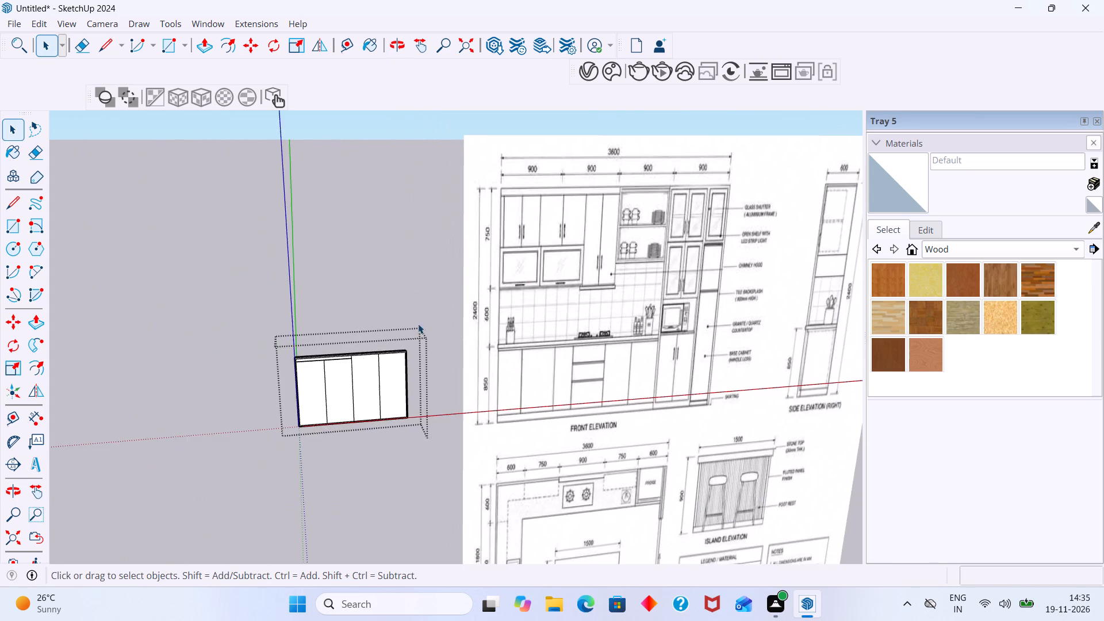
pyautogui.keyDown('shift'); pyautogui.moveTo(363, 359); pyautogui.dragTo(644, 267, button='middle'); pyautogui.keyUp('shift')
pyautogui.keyDown('shift'); pyautogui.moveTo(597, 279); pyautogui.dragTo(228, 366, button='middle'); pyautogui.keyUp('shift')
pyautogui.scroll(-4, 327, 351)
pyautogui.moveTo(340, 353); pyautogui.dragTo(310, 385, button='middle')
pyautogui.scroll(2, 435, 296)
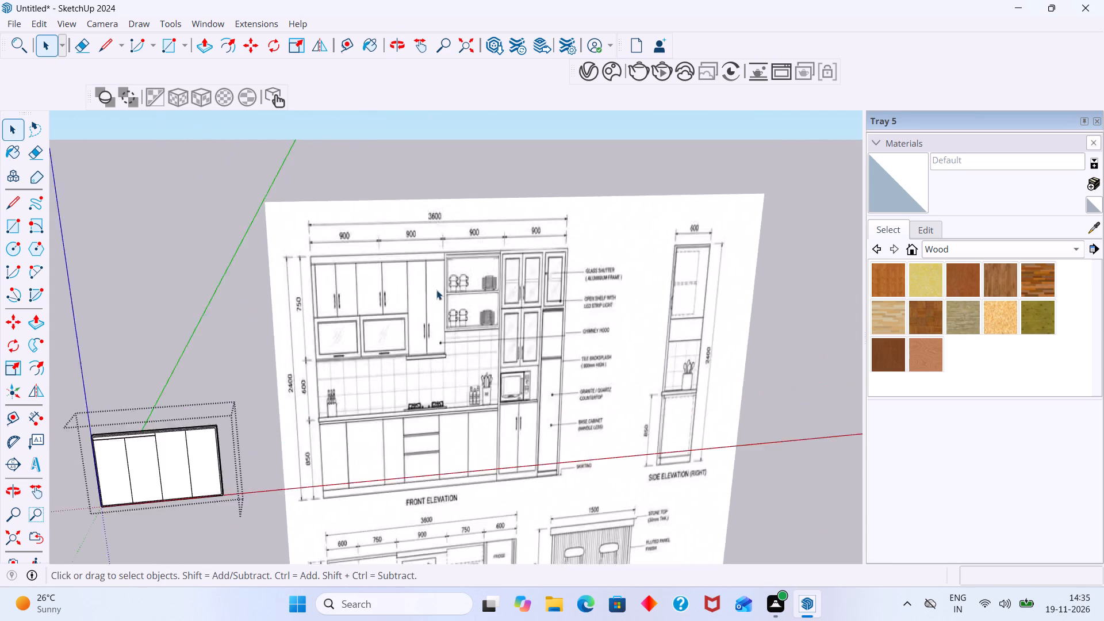
pyautogui.scroll(11, 436, 290)
pyautogui.keyDown('shift'); pyautogui.moveTo(339, 287); pyautogui.dragTo(412, 281, button='middle'); pyautogui.keyUp('shift')
pyautogui.scroll(-3, 362, 292)
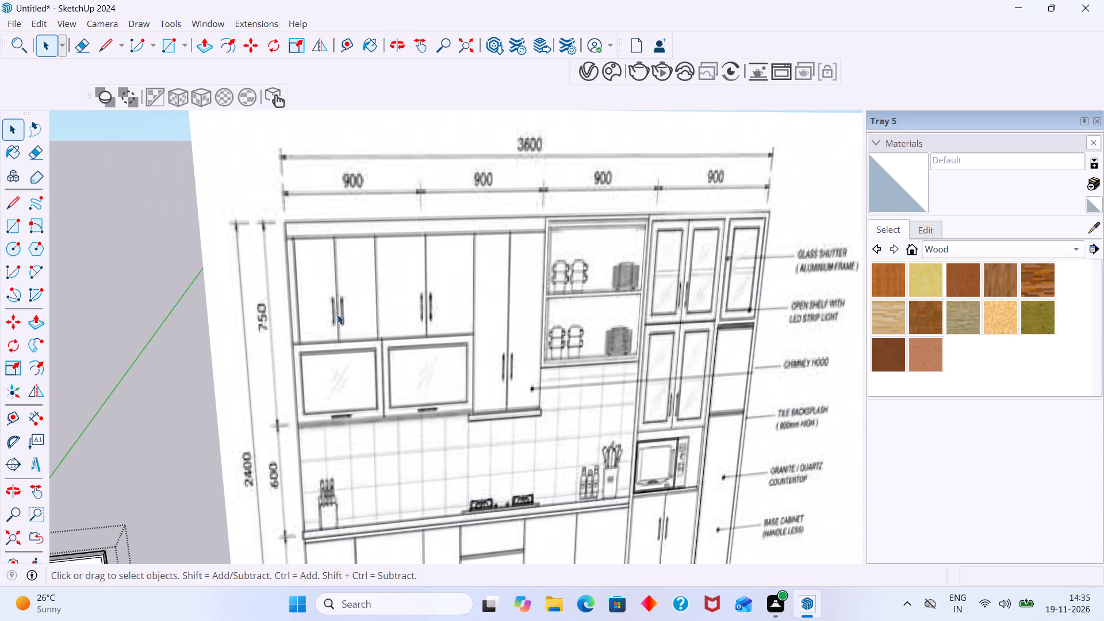
pyautogui.moveTo(338, 315); pyautogui.dragTo(463, 281, button='middle')
pyautogui.scroll(-3, 457, 283)
pyautogui.keyDown('shift'); pyautogui.moveTo(454, 285); pyautogui.dragTo(516, 258, button='middle'); pyautogui.keyUp('shift')
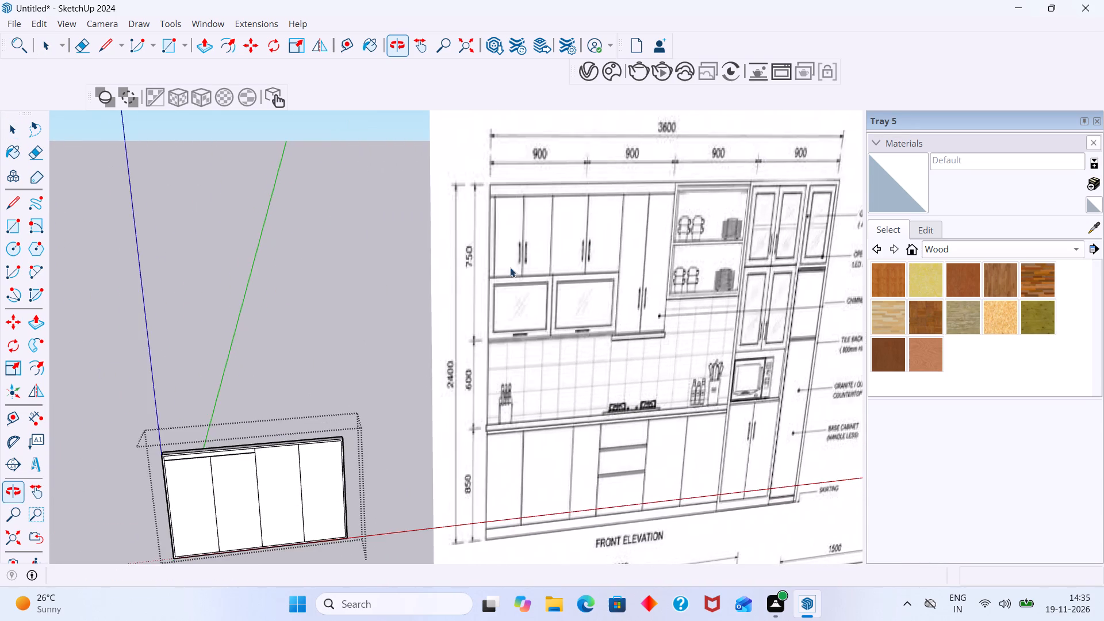
pyautogui.scroll(-3, 489, 282)
pyautogui.keyDown('shift'); pyautogui.moveTo(396, 329); pyautogui.dragTo(439, 289, button='middle'); pyautogui.keyUp('shift')
pyautogui.keyDown('shift'); pyautogui.moveTo(371, 387); pyautogui.dragTo(530, 301, button='middle'); pyautogui.keyUp('shift')
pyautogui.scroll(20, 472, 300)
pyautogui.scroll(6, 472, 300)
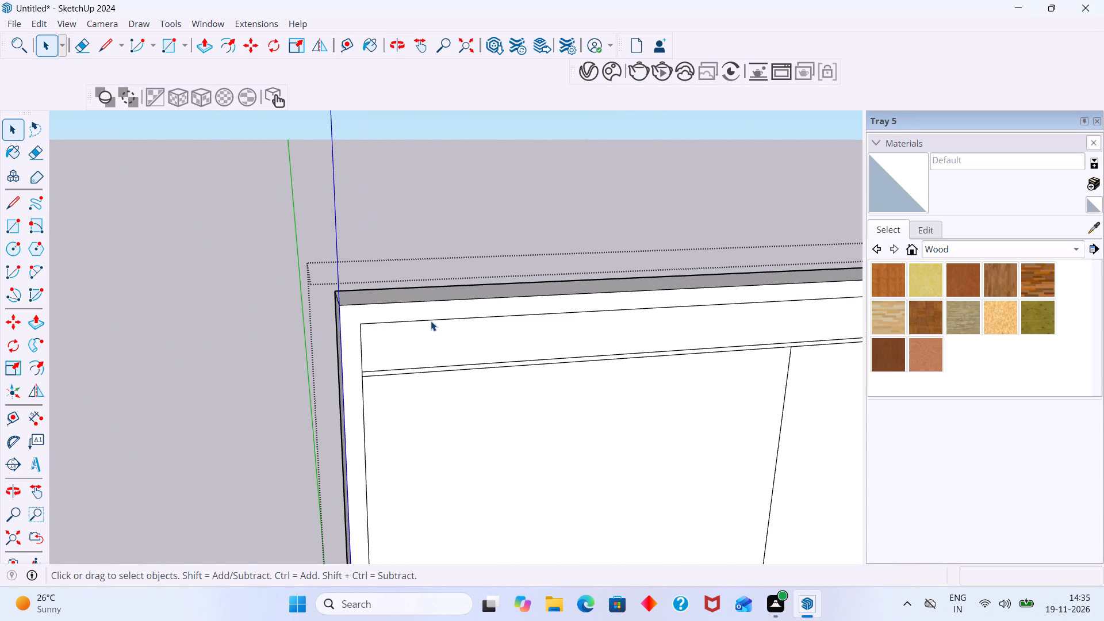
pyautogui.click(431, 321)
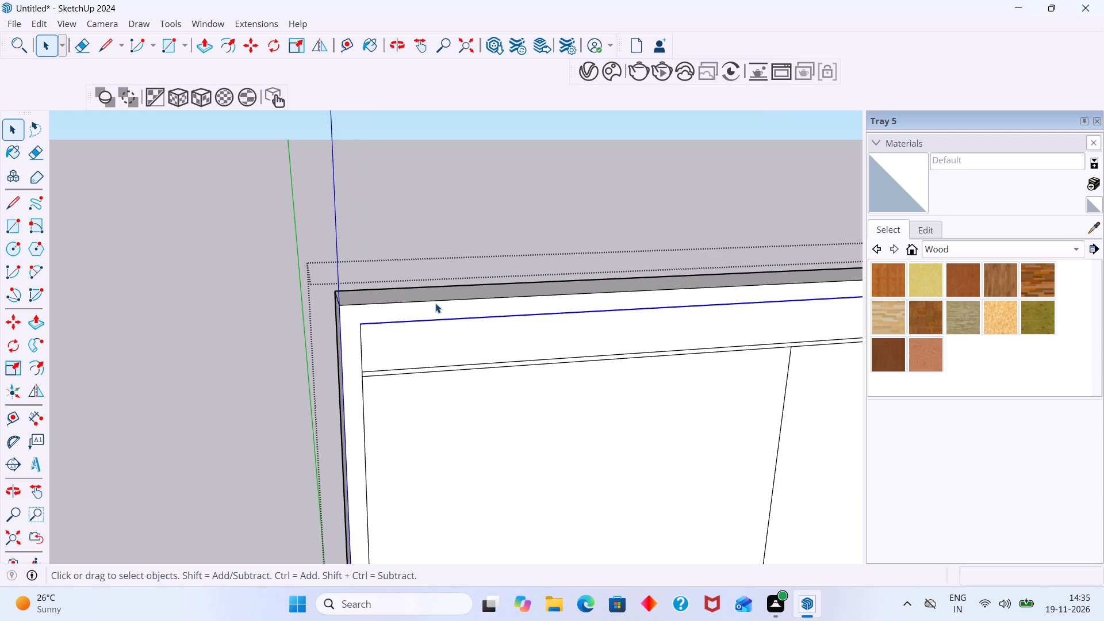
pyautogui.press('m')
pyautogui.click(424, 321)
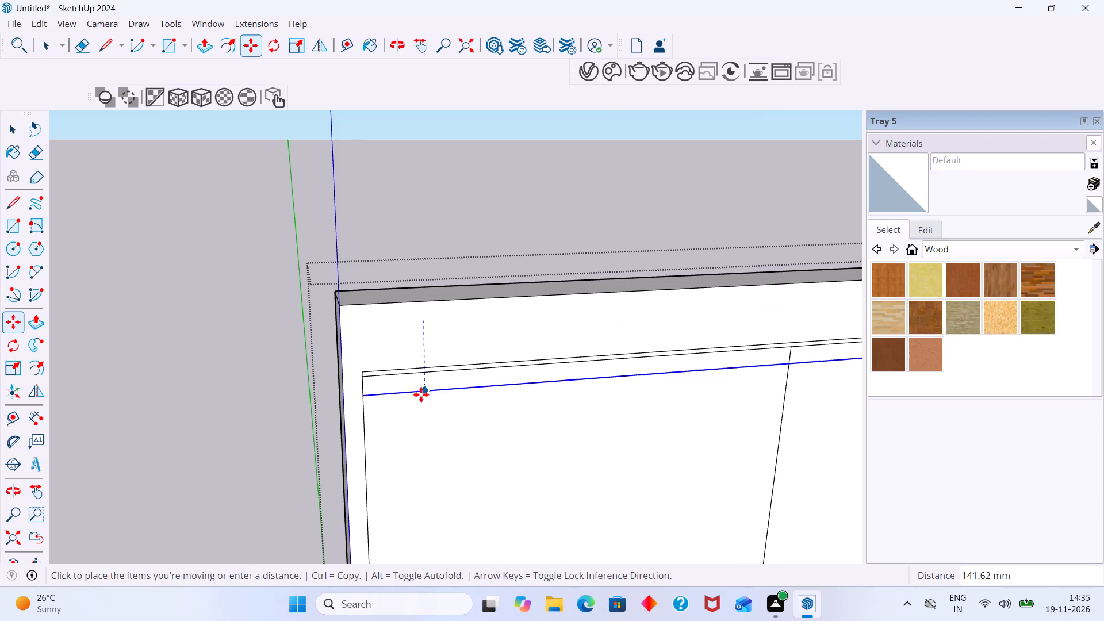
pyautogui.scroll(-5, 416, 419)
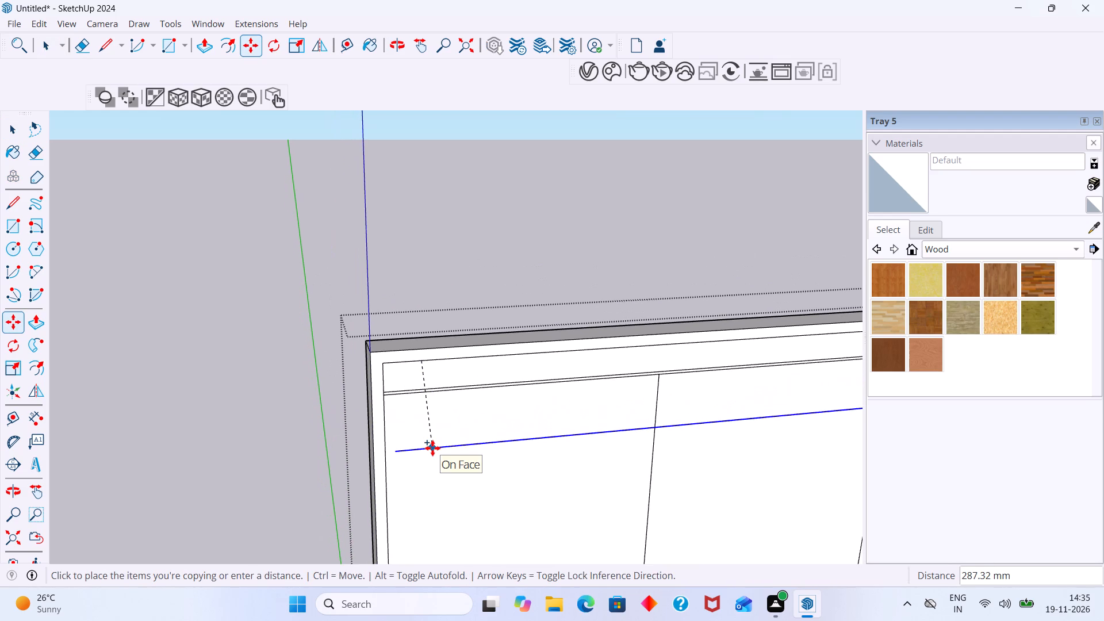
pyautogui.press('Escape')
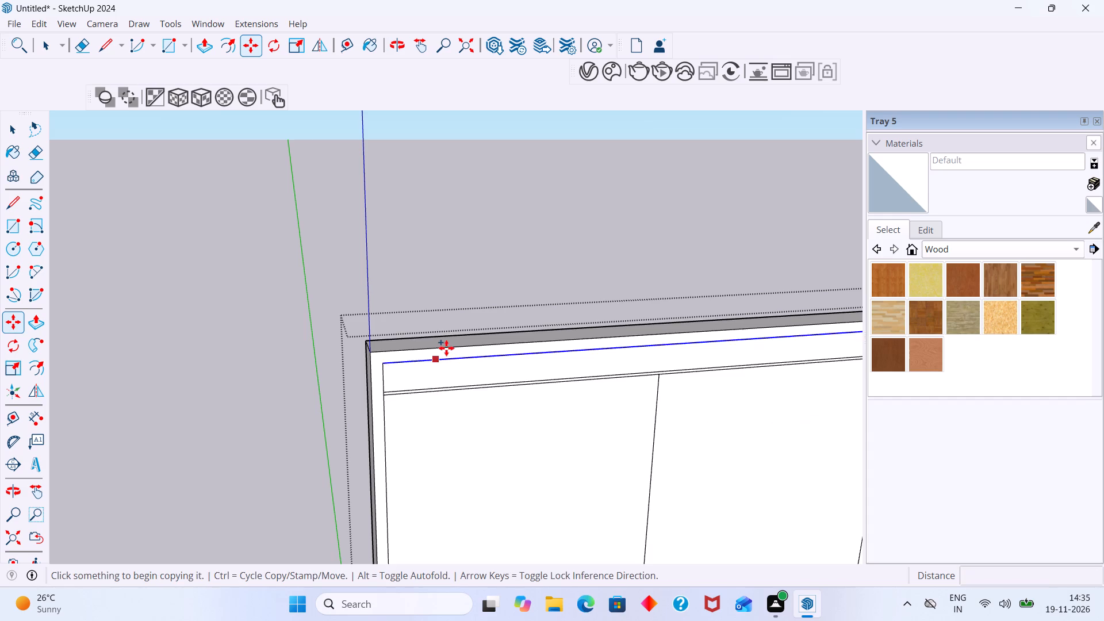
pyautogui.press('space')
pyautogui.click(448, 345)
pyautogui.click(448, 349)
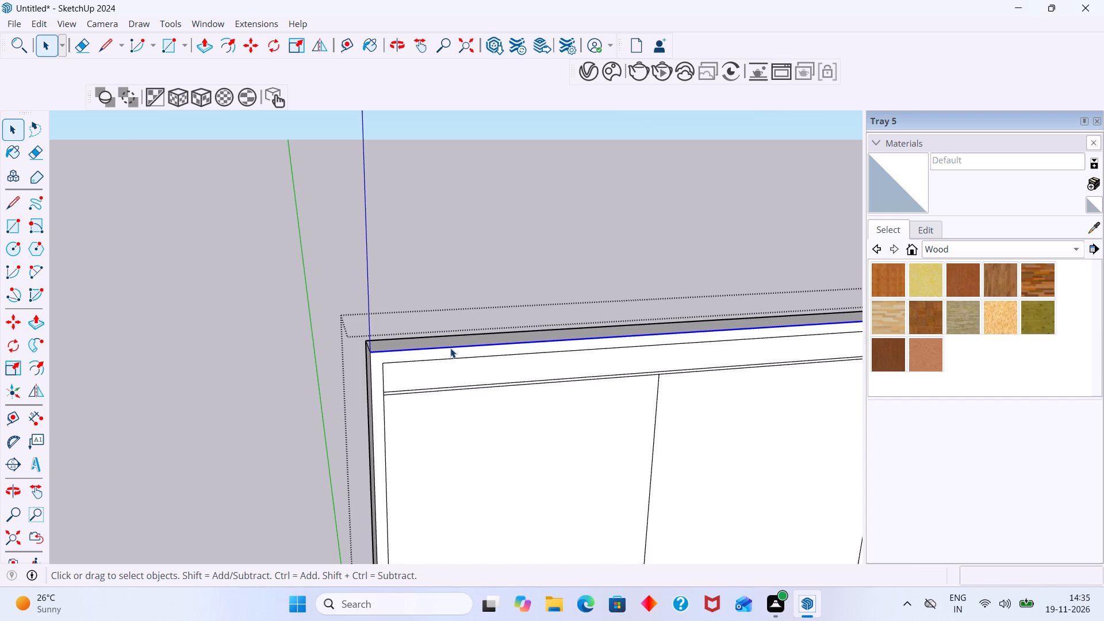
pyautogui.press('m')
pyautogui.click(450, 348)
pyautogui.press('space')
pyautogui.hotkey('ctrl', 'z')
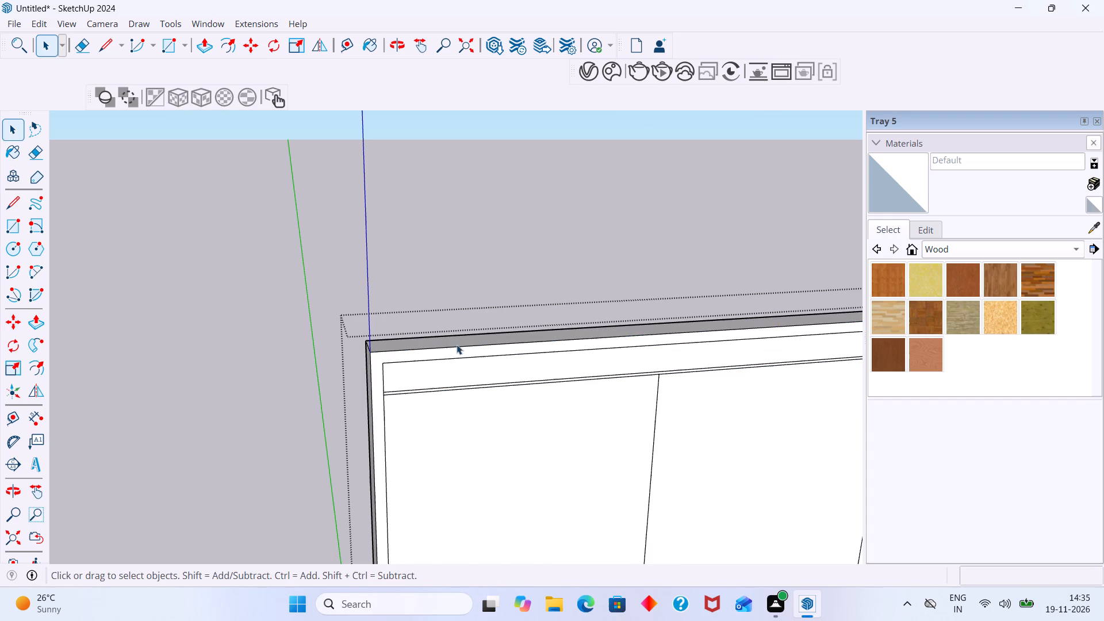
# Copy the outer top edge of the wall front 750 mm straight down along the blue axis.
pyautogui.click(455, 348)
pyautogui.press('m')
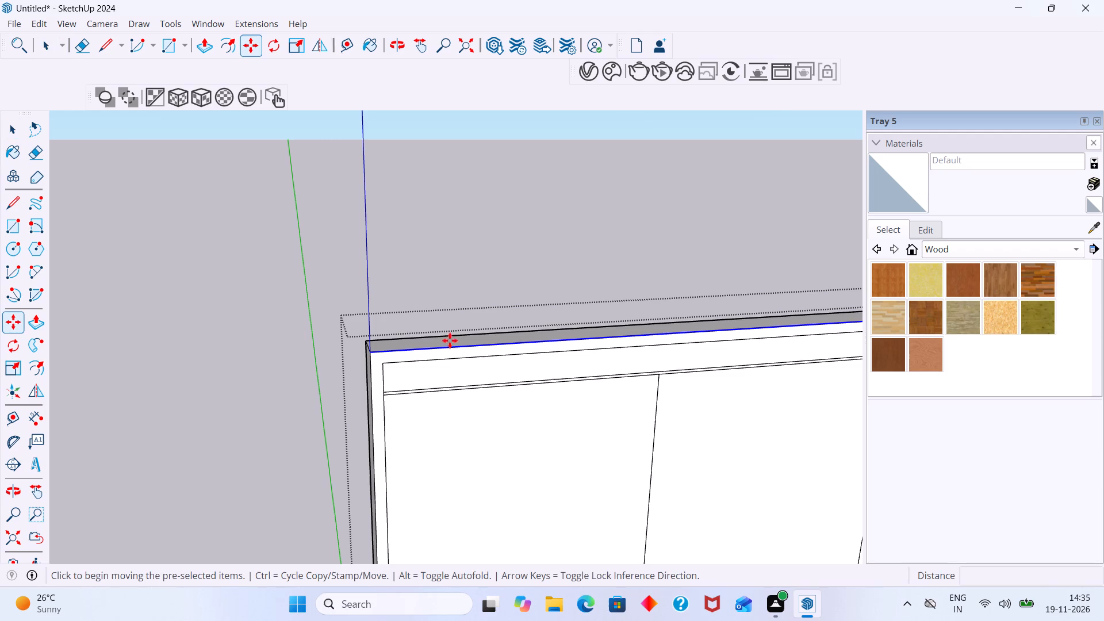
pyautogui.click(484, 344)
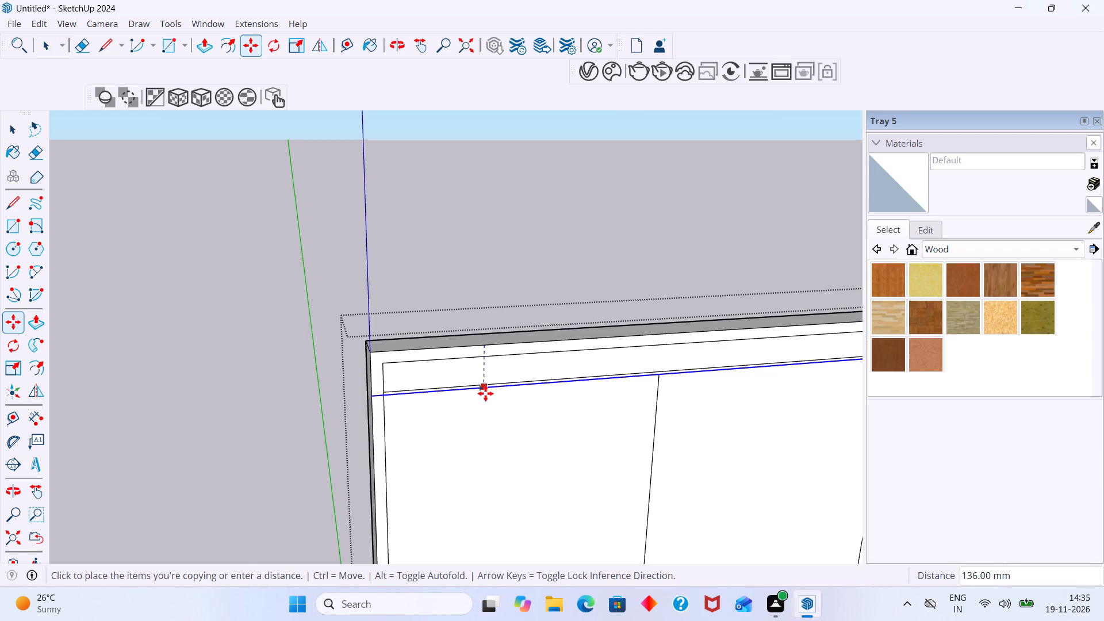
pyautogui.scroll(-4, 488, 425)
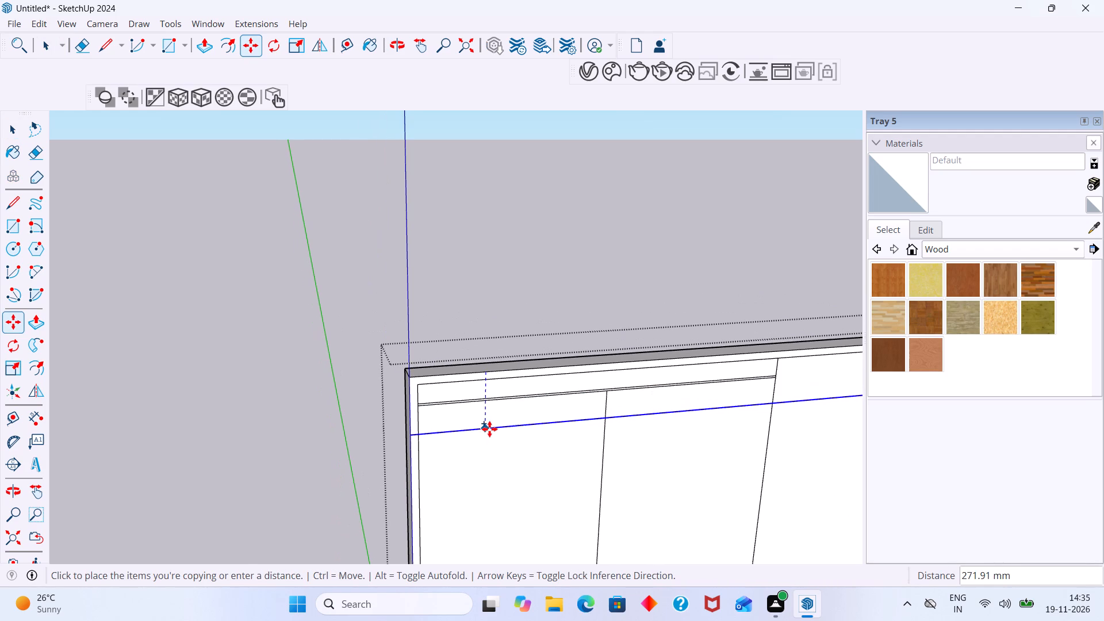
pyautogui.press('Up')
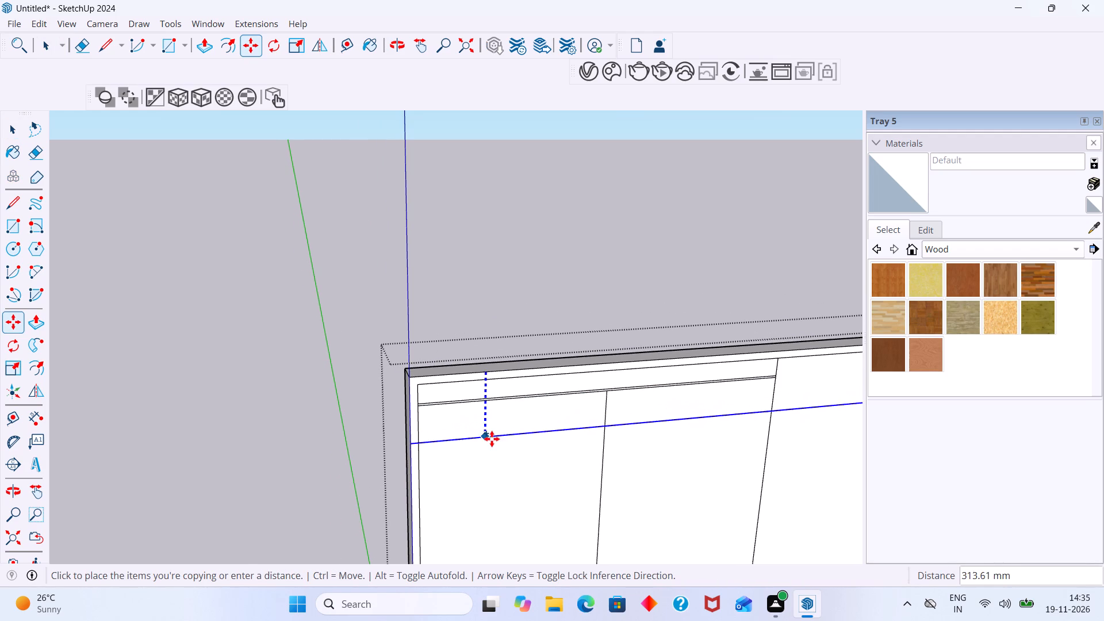
pyautogui.write('750')
pyautogui.press('Return')
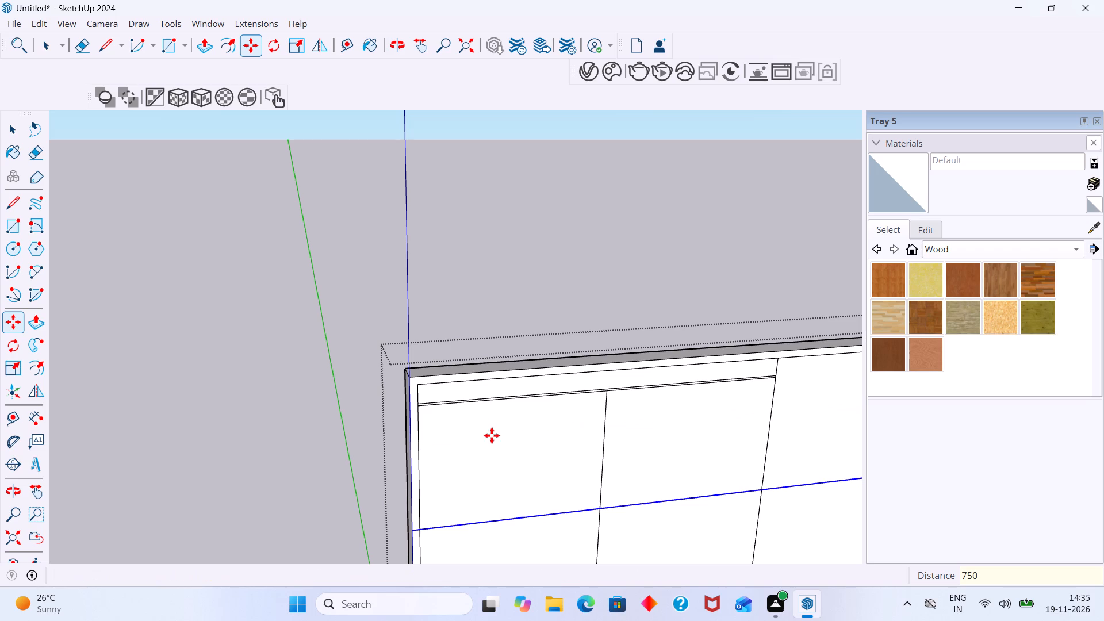
pyautogui.press('space')
# Compare the divided wall front with the upper cabinet layout on the drawing's front elevation.
pyautogui.scroll(-19, 492, 416)
pyautogui.scroll(-2, 510, 373)
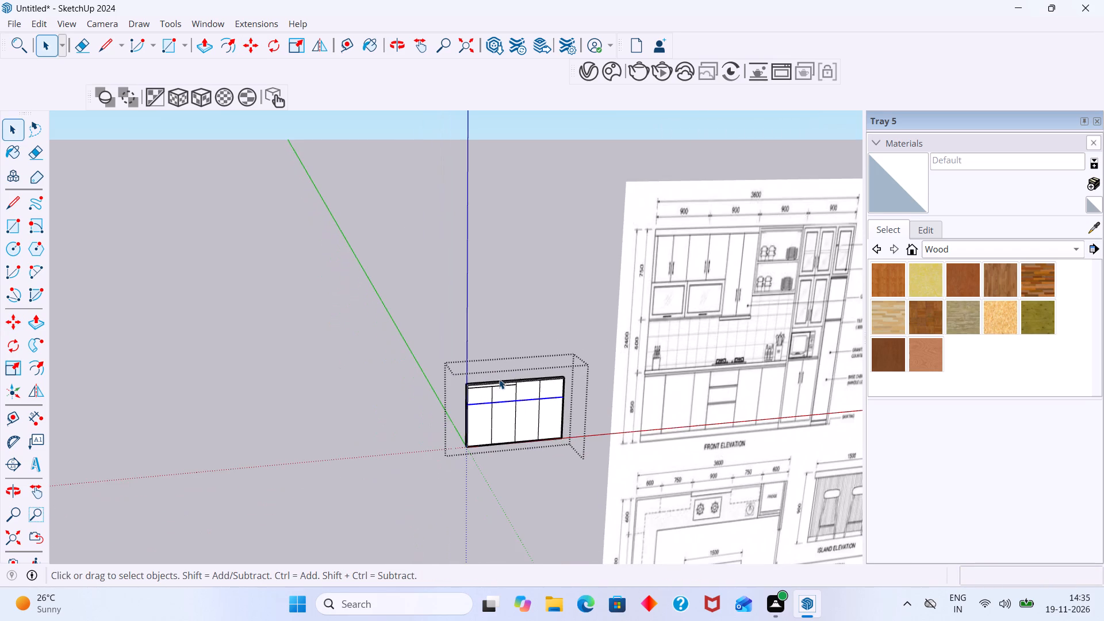
pyautogui.scroll(-1, 499, 379)
pyautogui.moveTo(535, 365); pyautogui.dragTo(467, 359, button='middle')
pyautogui.keyDown('shift'); pyautogui.moveTo(488, 375); pyautogui.dragTo(325, 378, button='middle'); pyautogui.keyUp('shift')
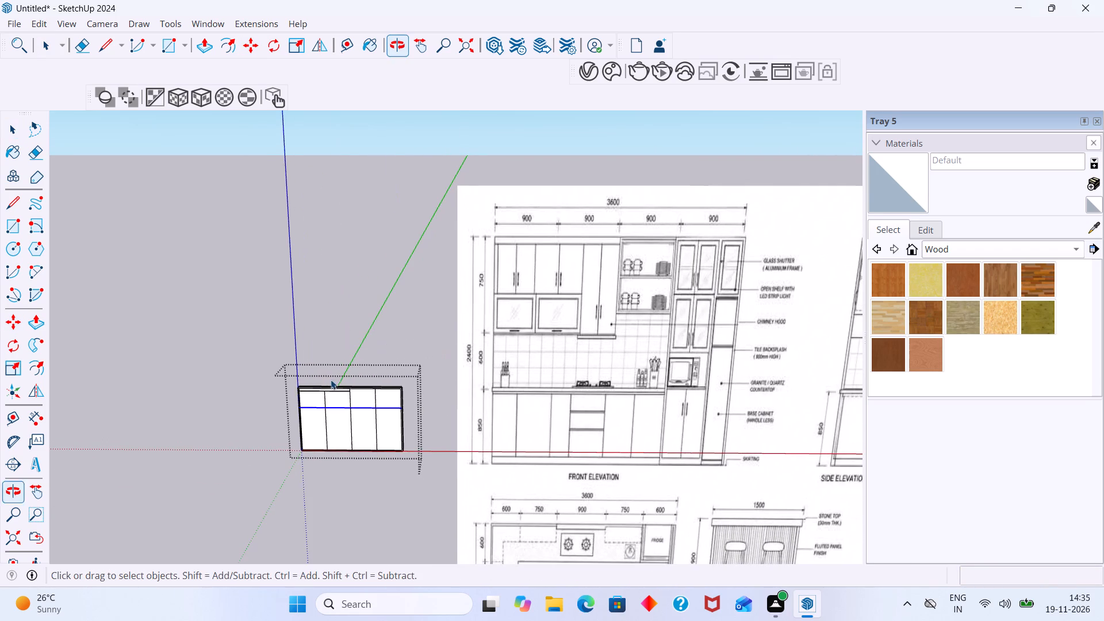
pyautogui.scroll(6, 321, 424)
pyautogui.scroll(-7, 325, 419)
pyautogui.moveTo(369, 412); pyautogui.dragTo(389, 417, button='middle')
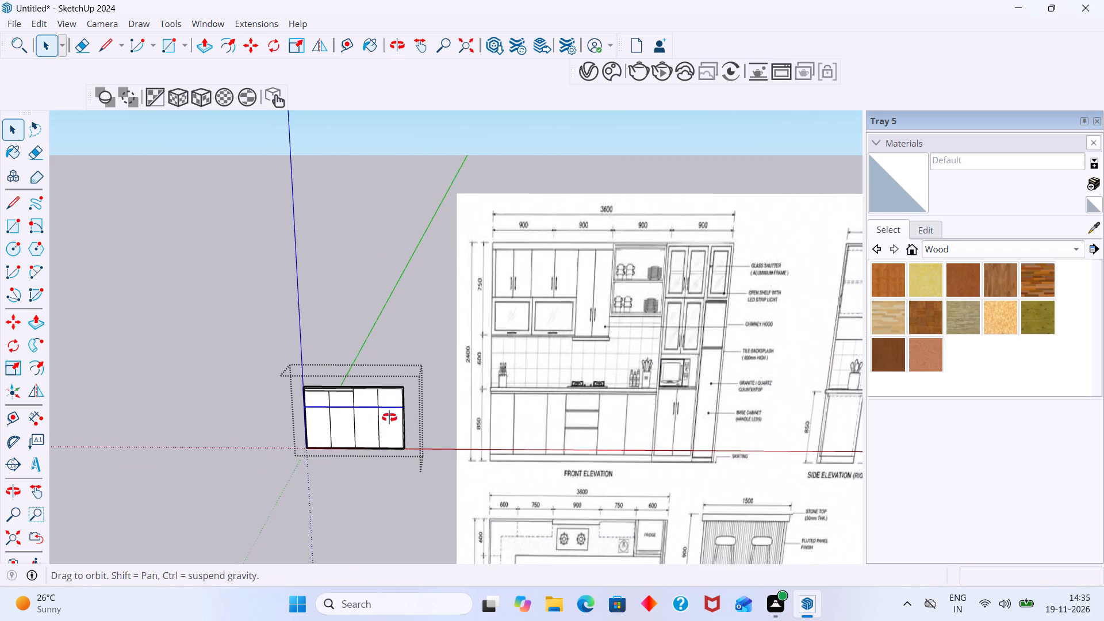
pyautogui.moveTo(389, 417); pyautogui.dragTo(423, 423, button='middle')
pyautogui.scroll(5, 382, 404)
pyautogui.scroll(-3, 369, 397)
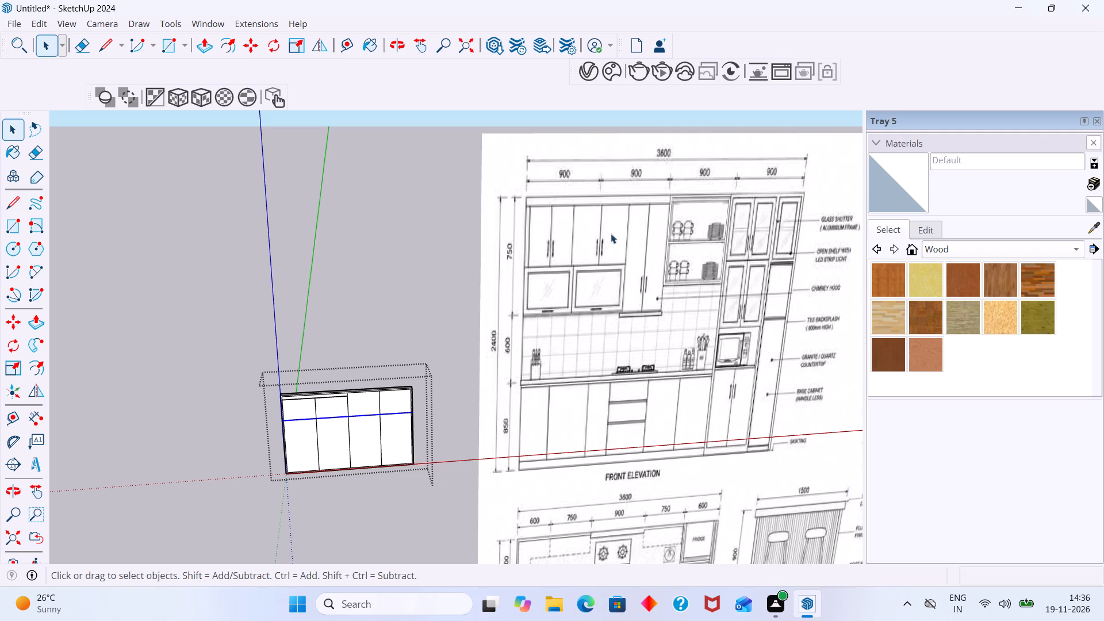
pyautogui.scroll(1, 317, 421)
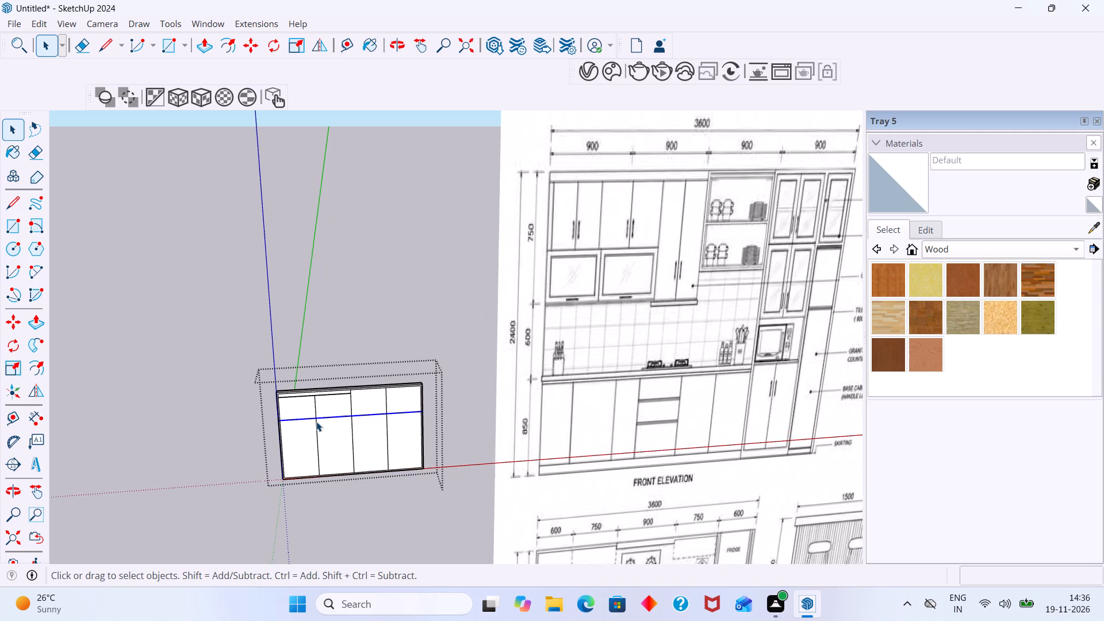
pyautogui.scroll(8, 316, 421)
pyautogui.scroll(-7, 356, 400)
pyautogui.moveTo(358, 397); pyautogui.dragTo(374, 403, button='middle')
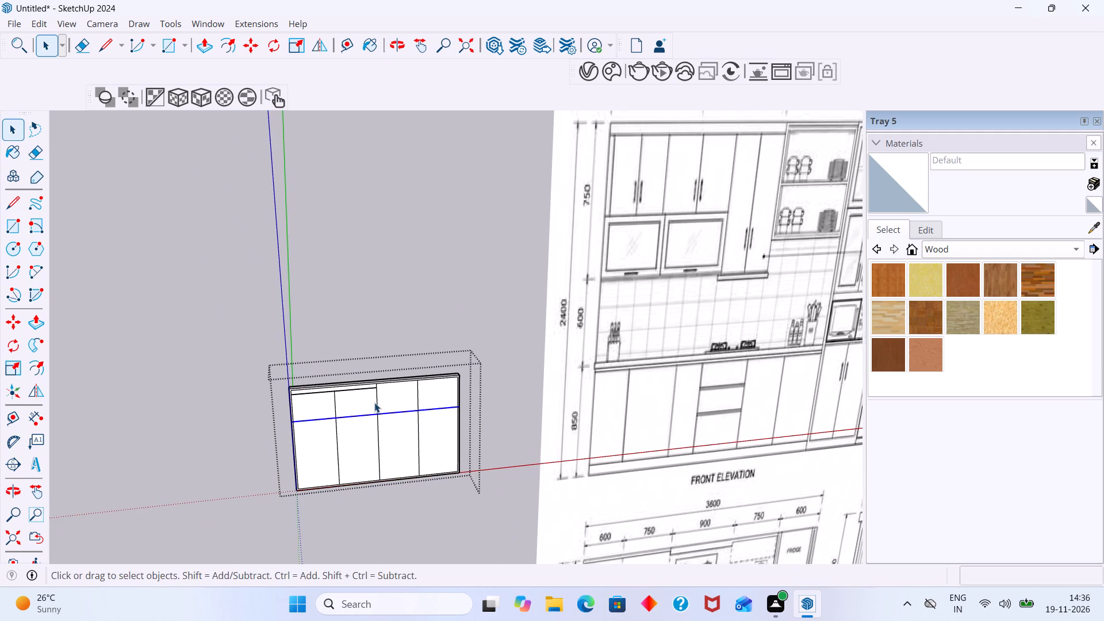
pyautogui.moveTo(352, 402); pyautogui.dragTo(371, 385, button='middle')
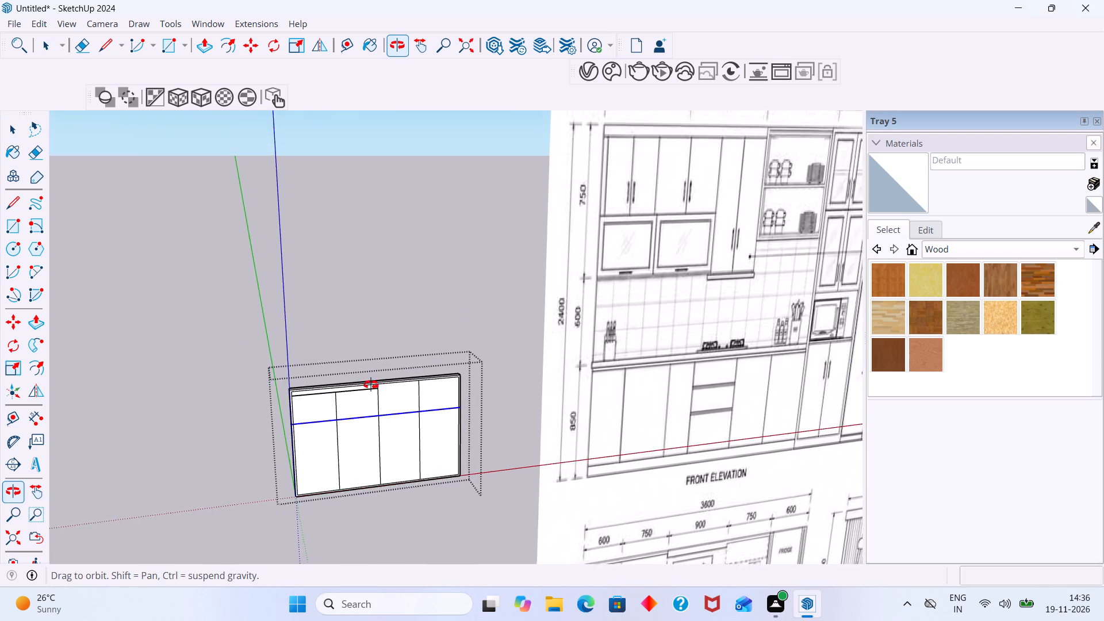
pyautogui.moveTo(371, 385); pyautogui.dragTo(364, 375, button='middle')
pyautogui.scroll(-1, 364, 375)
pyautogui.moveTo(364, 375); pyautogui.dragTo(270, 407, button='middle')
pyautogui.moveTo(271, 407); pyautogui.dragTo(300, 407, button='middle')
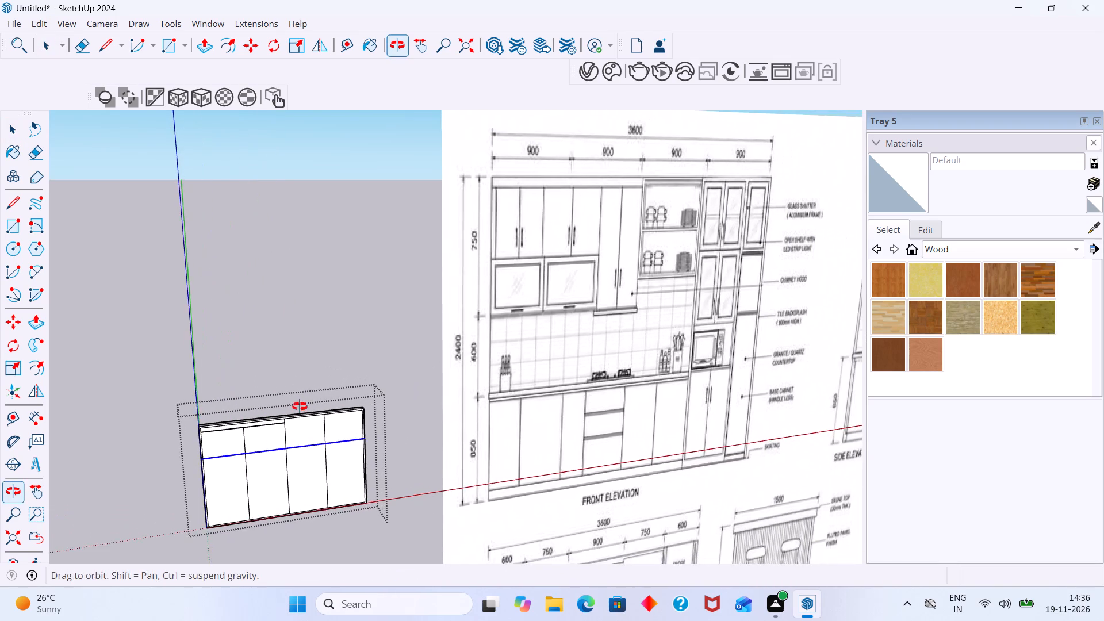
# Compare the first upper bay of the wall front with the upper cabinet doors on the drawing's front elevation.
pyautogui.moveTo(300, 407); pyautogui.dragTo(301, 405, button='middle')
pyautogui.scroll(11, 218, 448)
pyautogui.click(211, 442)
pyautogui.click(210, 442)
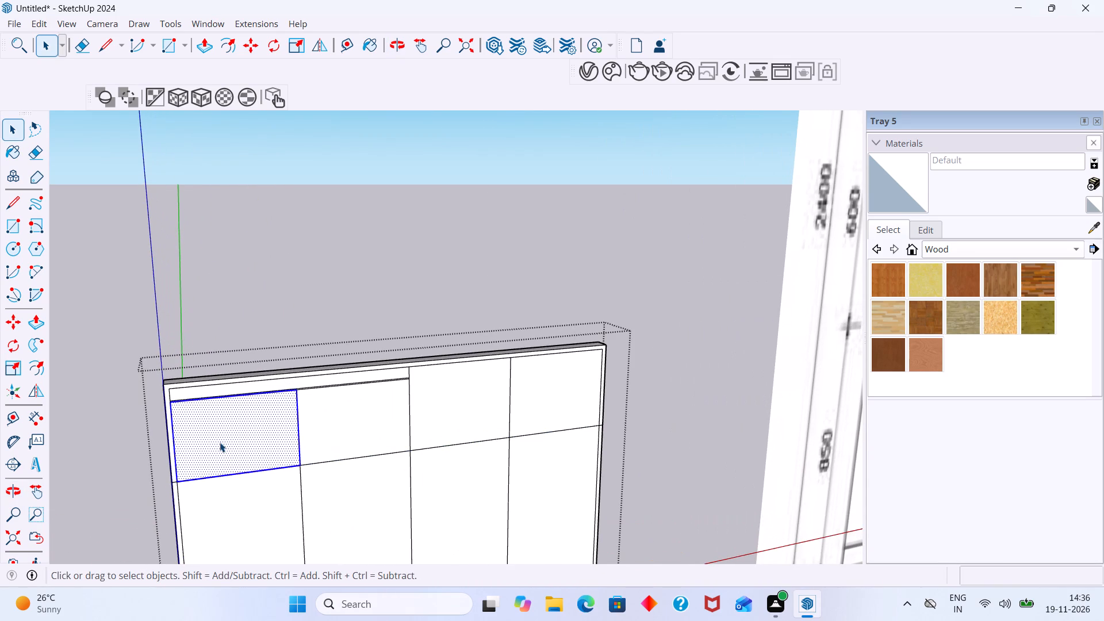
pyautogui.click(220, 442)
pyautogui.moveTo(237, 425); pyautogui.dragTo(311, 409, button='middle')
pyautogui.scroll(-12, 312, 408)
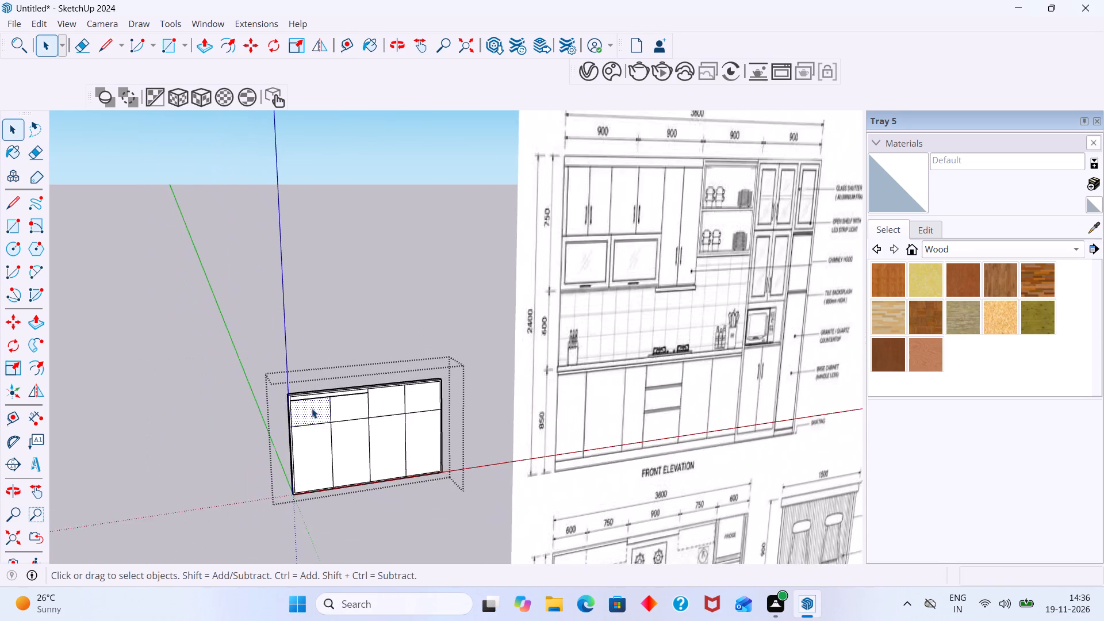
pyautogui.scroll(-2, 312, 408)
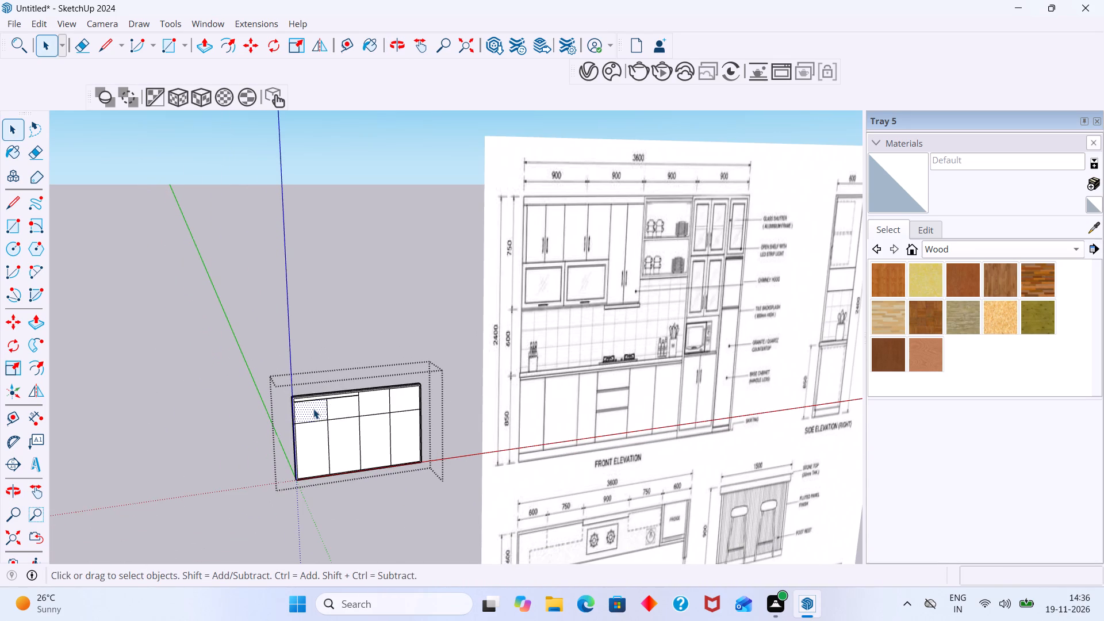
pyautogui.scroll(10, 298, 432)
pyautogui.moveTo(312, 406); pyautogui.dragTo(276, 421, button='middle')
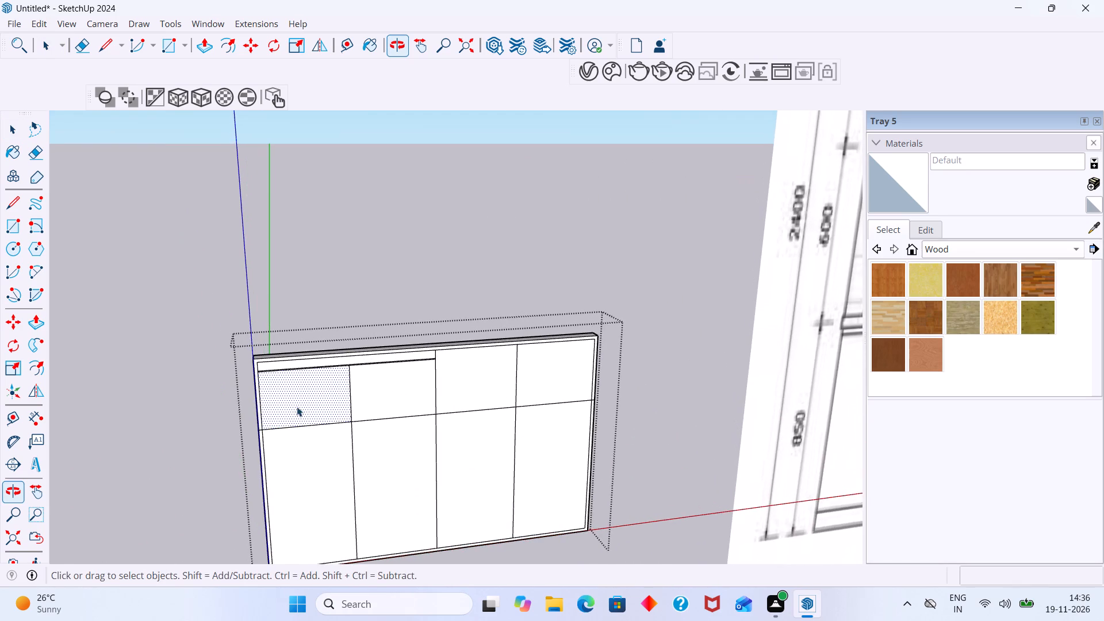
pyautogui.scroll(16, 304, 394)
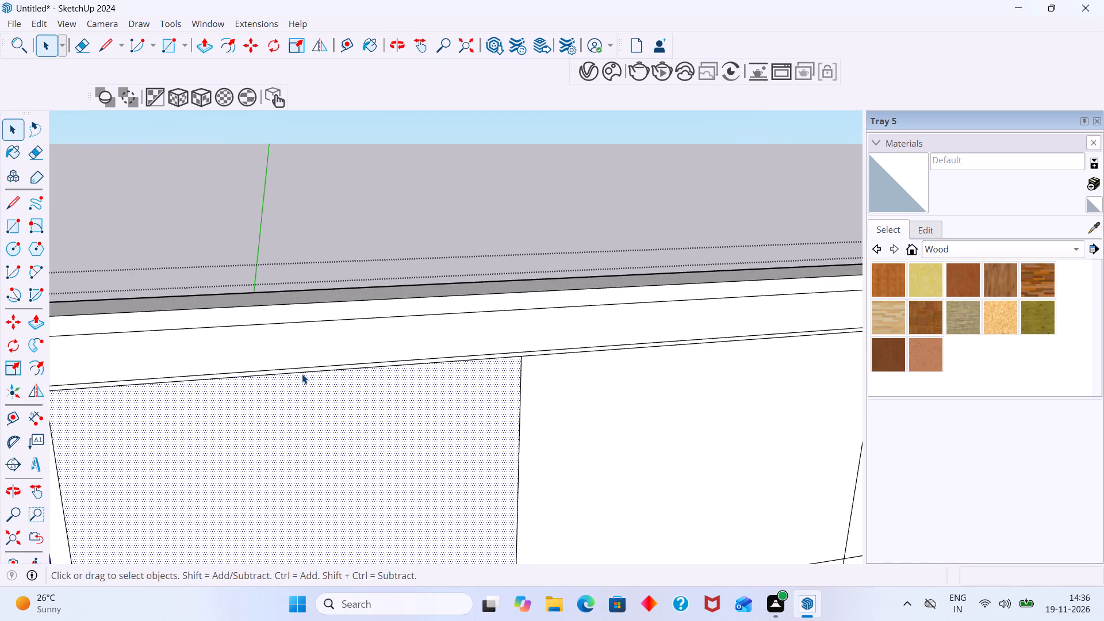
pyautogui.scroll(-20, 306, 371)
pyautogui.scroll(-8, 306, 371)
pyautogui.moveTo(357, 385); pyautogui.dragTo(265, 387, button='middle')
pyautogui.scroll(-3, 350, 385)
pyautogui.moveTo(375, 404); pyautogui.dragTo(359, 330, button='middle')
pyautogui.moveTo(506, 417); pyautogui.dragTo(556, 440, button='middle')
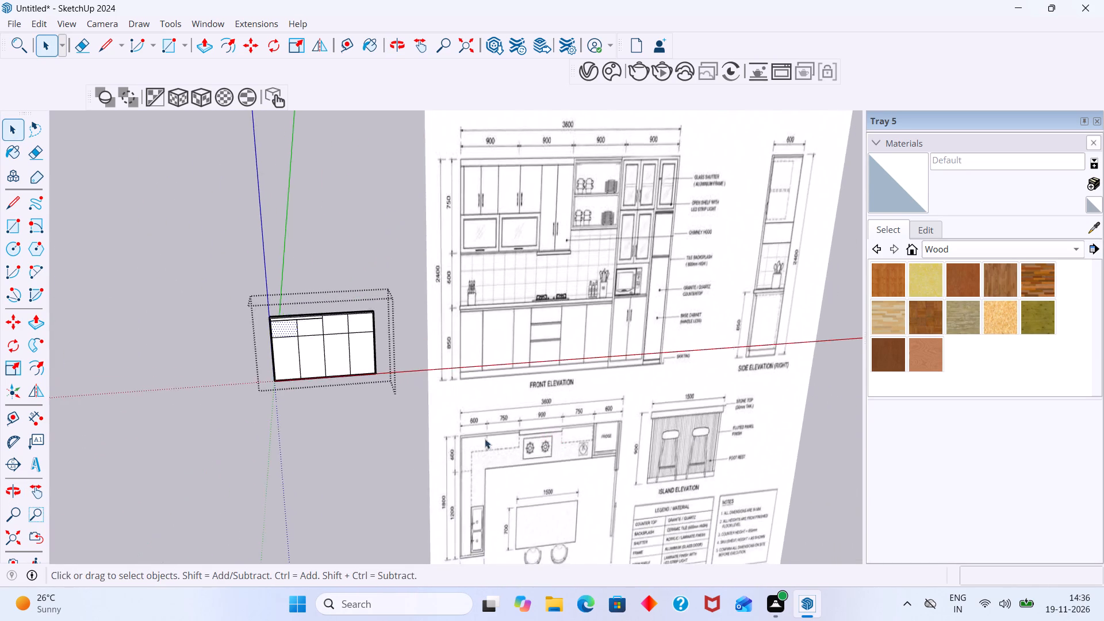
pyautogui.scroll(6, 485, 439)
pyautogui.moveTo(535, 427); pyautogui.dragTo(551, 428, button='middle')
pyautogui.scroll(-5, 550, 429)
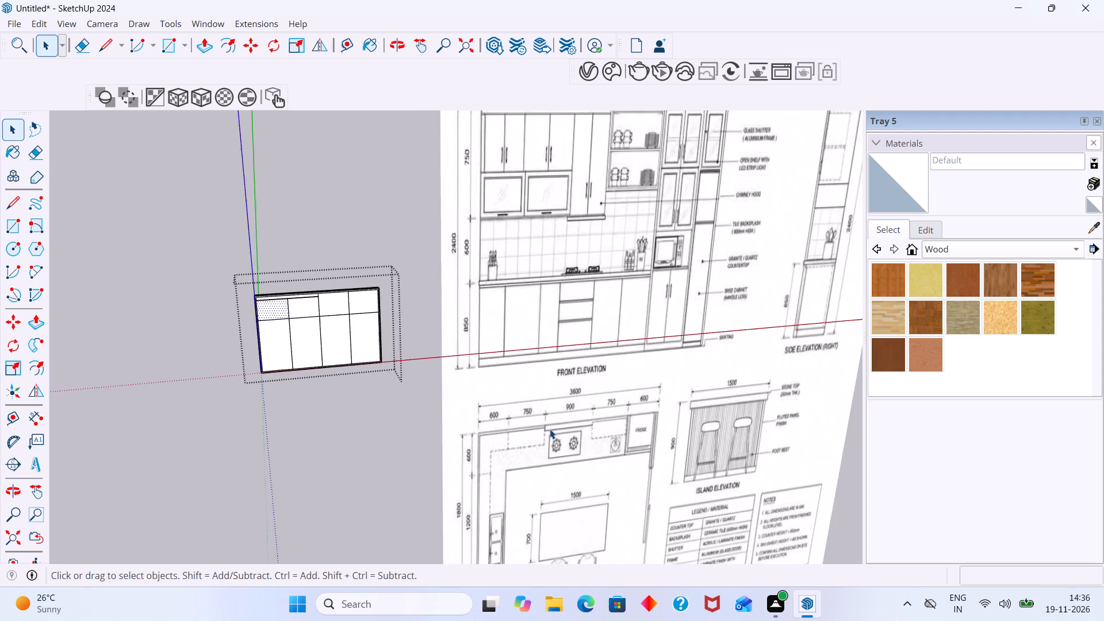
pyautogui.scroll(-5, 550, 429)
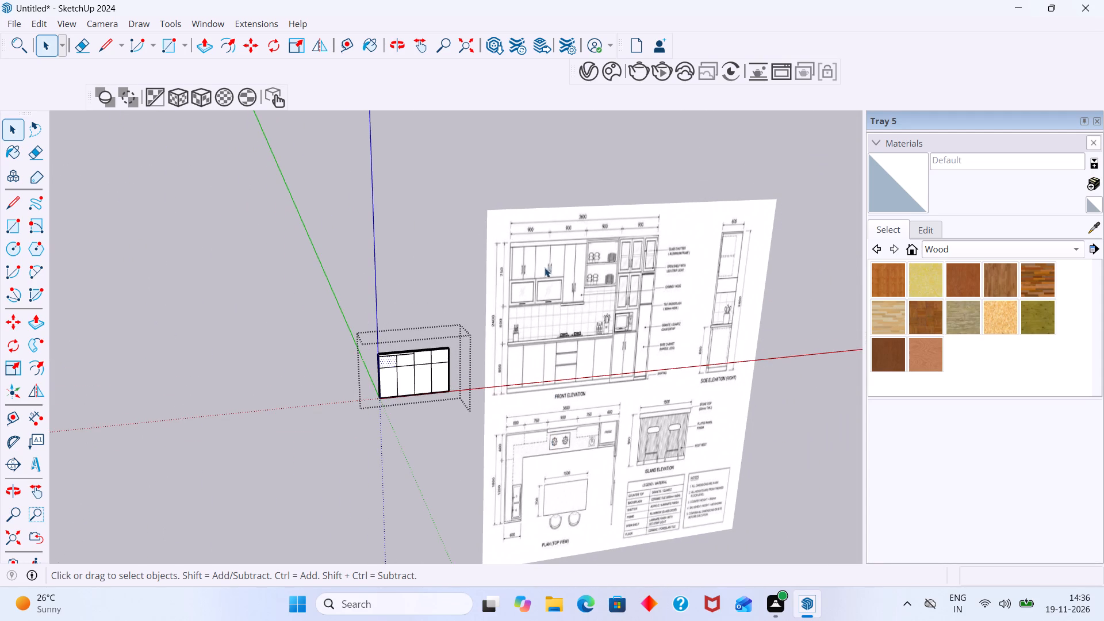
pyautogui.scroll(17, 545, 267)
pyautogui.scroll(-11, 545, 299)
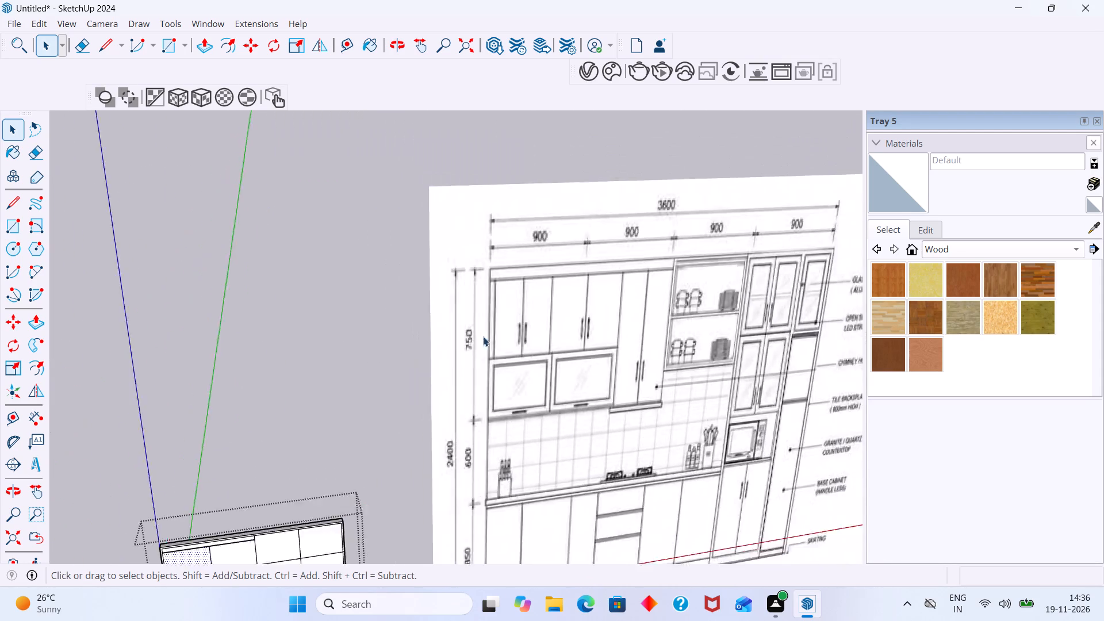
# Draw a 614 mm vertical line from the midpoint of the first upper bay's top edge down to the horizontal division below it.
pyautogui.scroll(-7, 483, 336)
pyautogui.moveTo(418, 392); pyautogui.dragTo(569, 350, button='middle')
pyautogui.scroll(15, 463, 422)
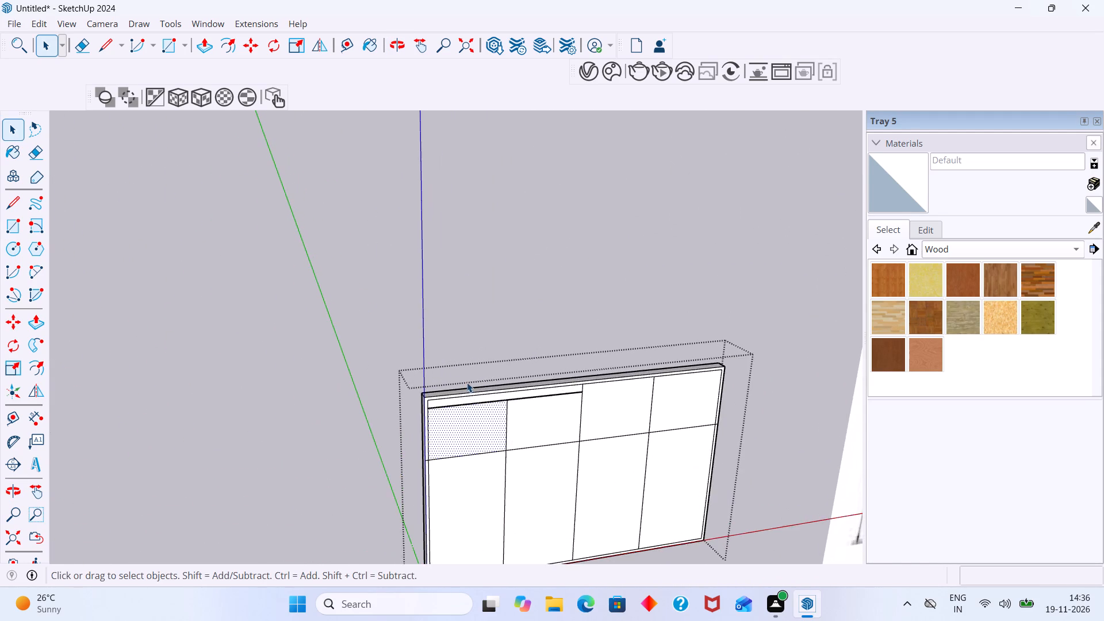
pyautogui.scroll(4, 501, 425)
pyautogui.moveTo(487, 425); pyautogui.dragTo(458, 383, button='middle')
pyautogui.scroll(6, 437, 401)
pyautogui.press('l')
pyautogui.scroll(2, 442, 405)
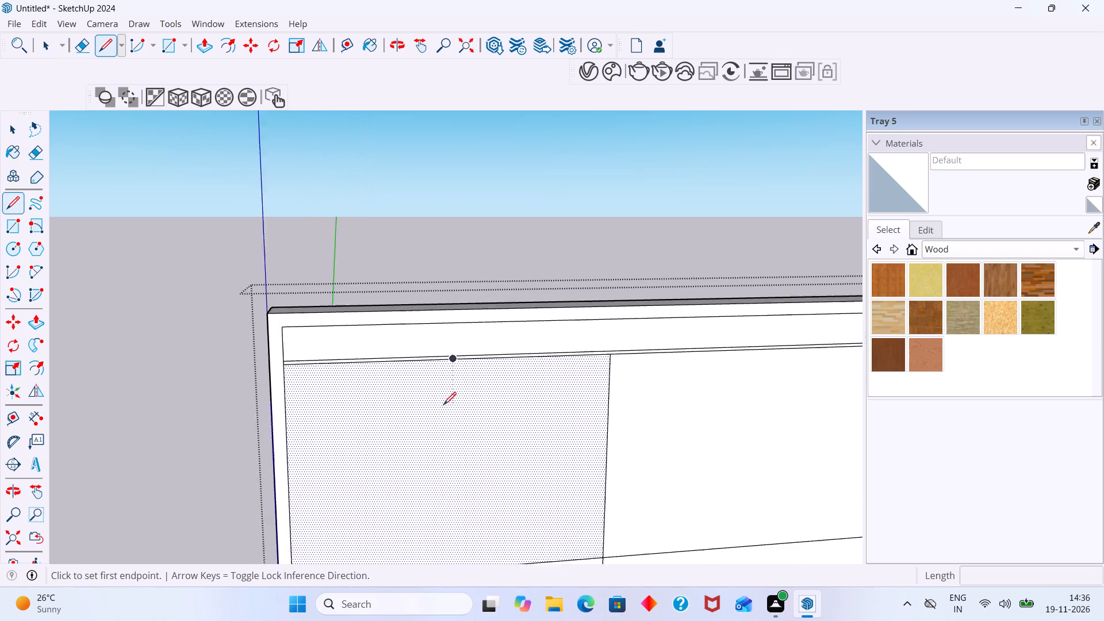
pyautogui.scroll(5, 443, 405)
pyautogui.click(456, 336)
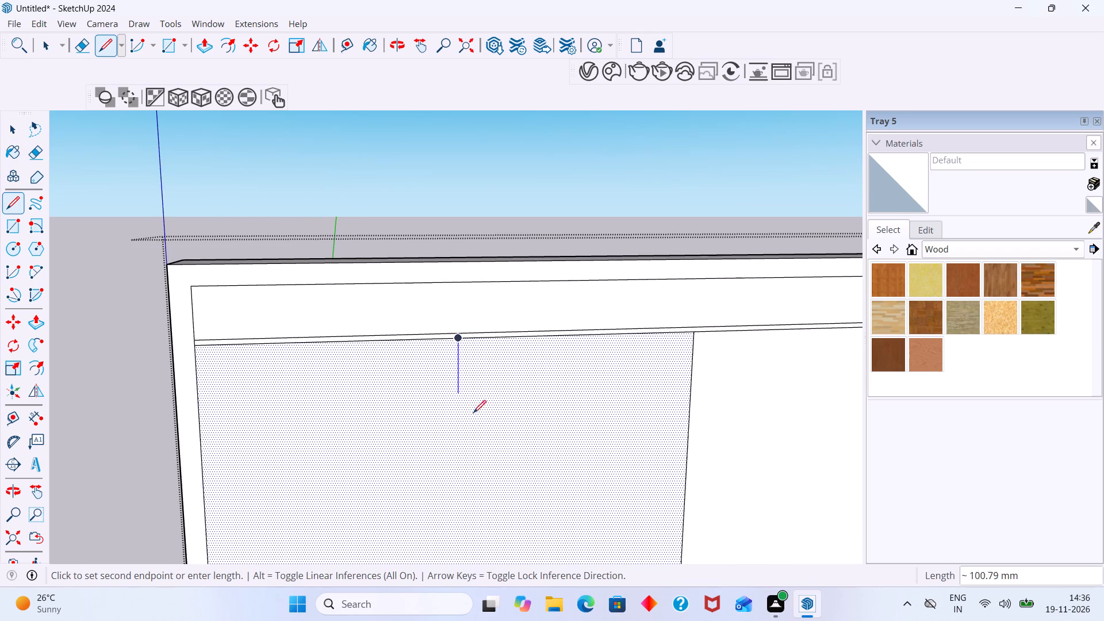
pyautogui.scroll(-6, 465, 438)
pyautogui.keyDown('shift'); pyautogui.moveTo(469, 446); pyautogui.dragTo(482, 309, button='middle'); pyautogui.keyUp('shift')
pyautogui.scroll(-2, 480, 378)
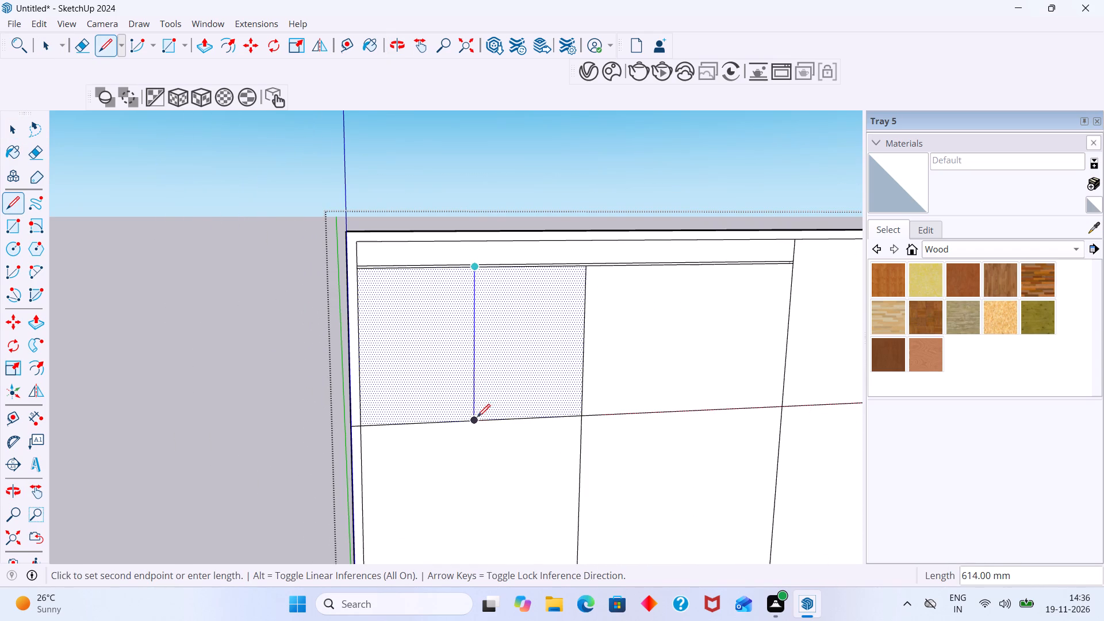
pyautogui.click(476, 417)
pyautogui.press('space')
pyautogui.scroll(-20, 488, 377)
pyautogui.scroll(-4, 488, 377)
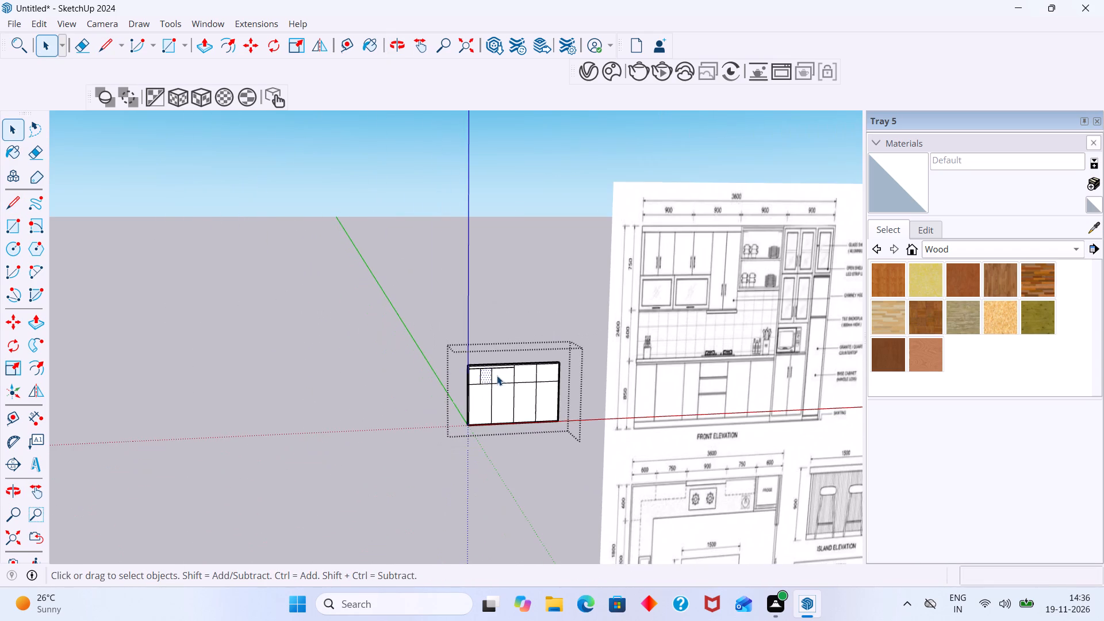
# Close the wall group and compare the split first upper bay with the door widths on the drawing's front elevation.
pyautogui.click(559, 283)
pyautogui.moveTo(478, 374); pyautogui.dragTo(478, 389, button='middle')
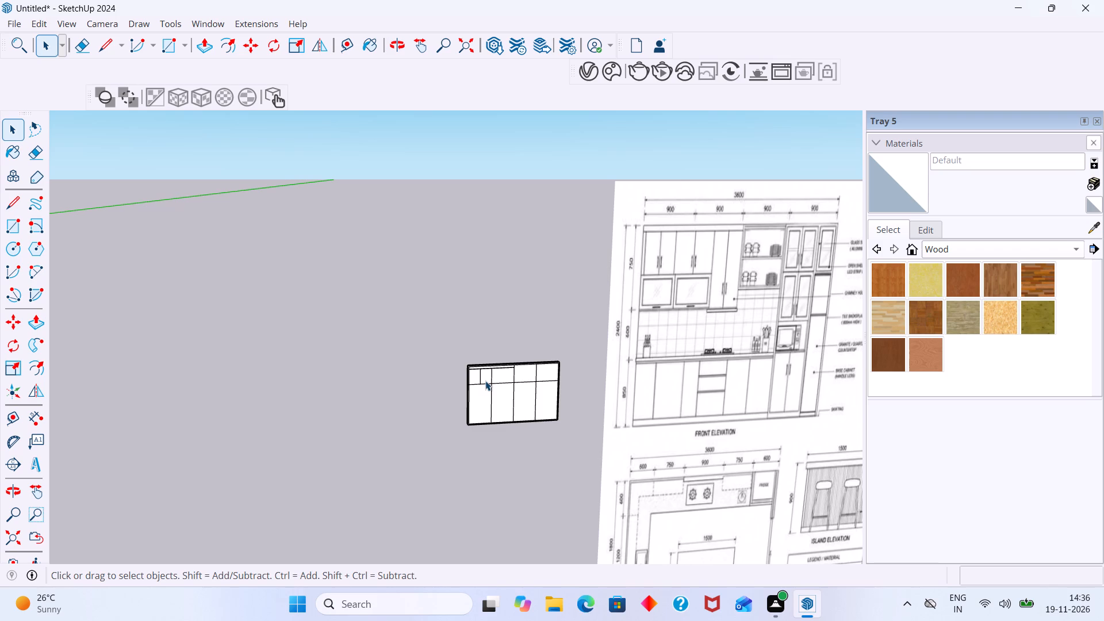
pyautogui.scroll(4, 691, 264)
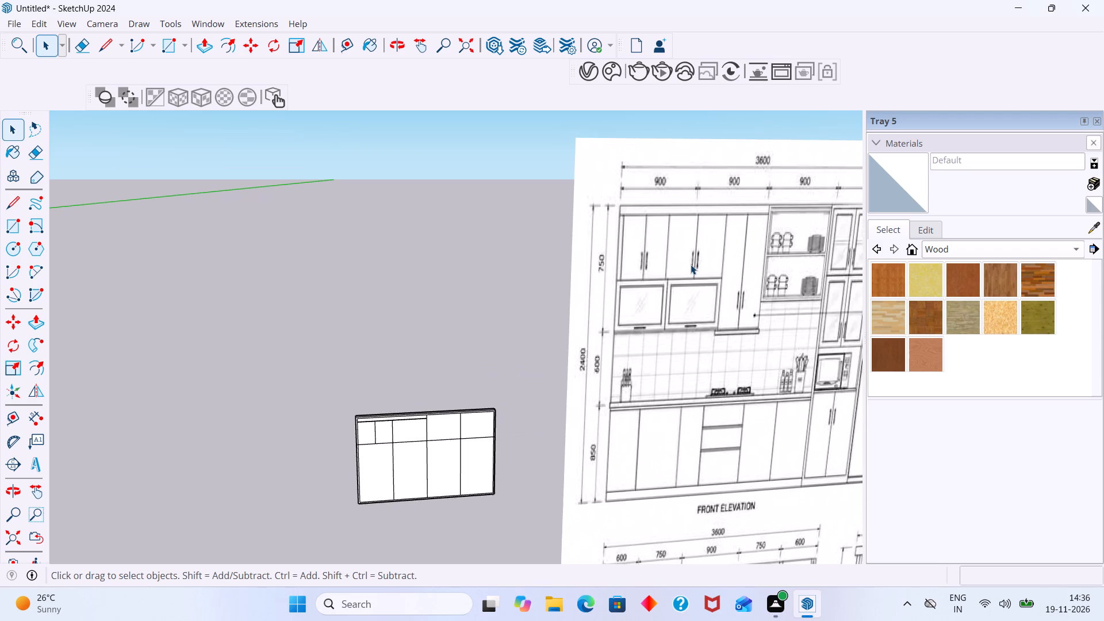
pyautogui.scroll(3, 691, 264)
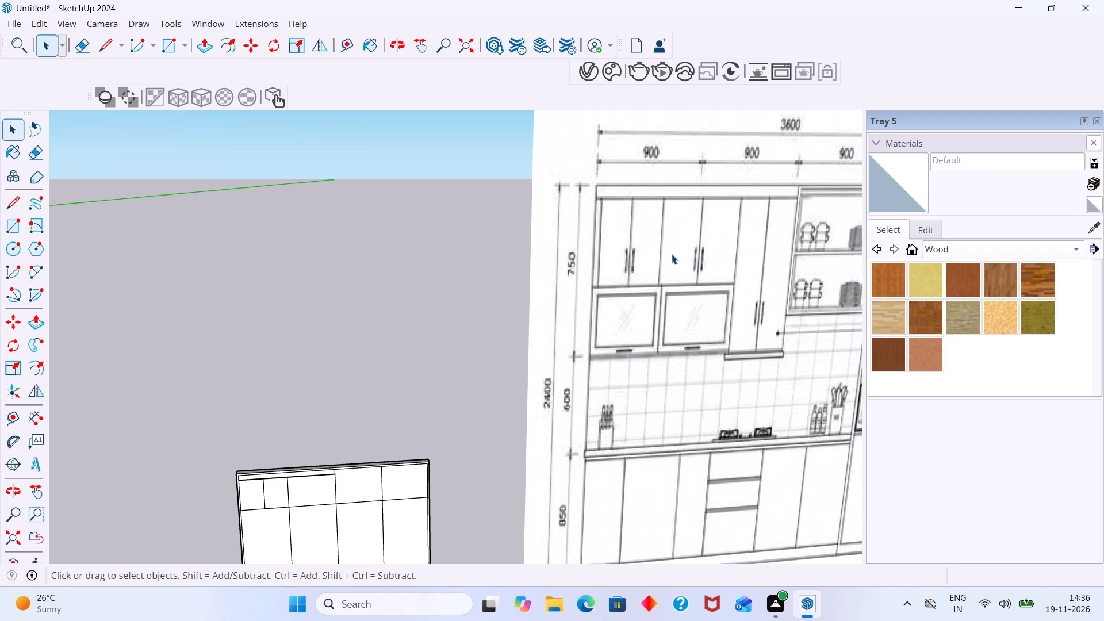
pyautogui.scroll(-2, 680, 252)
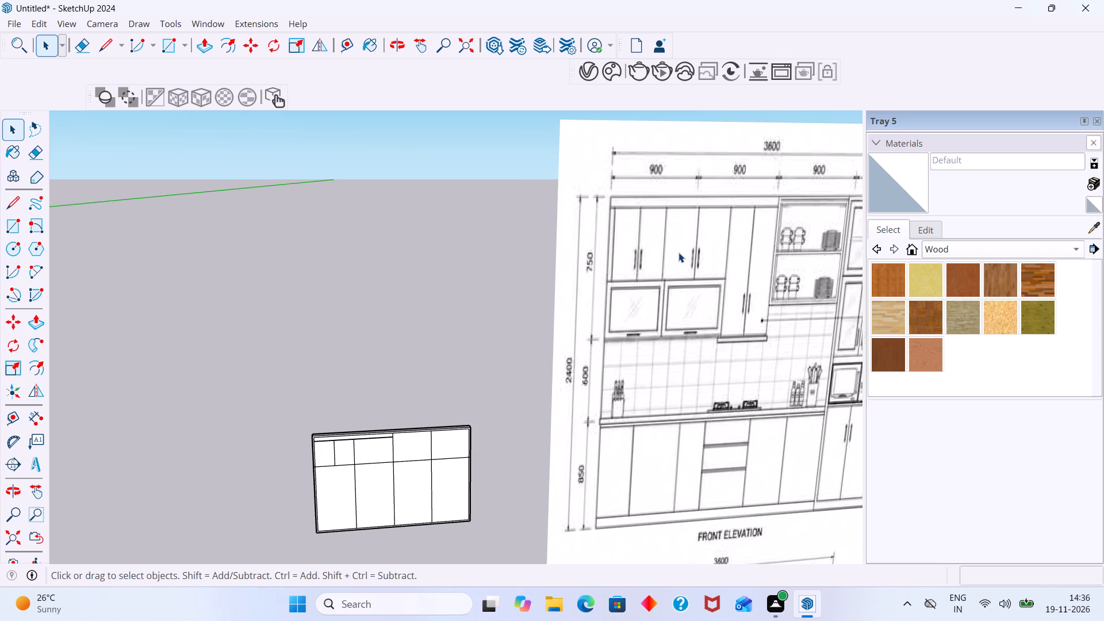
pyautogui.scroll(12, 317, 478)
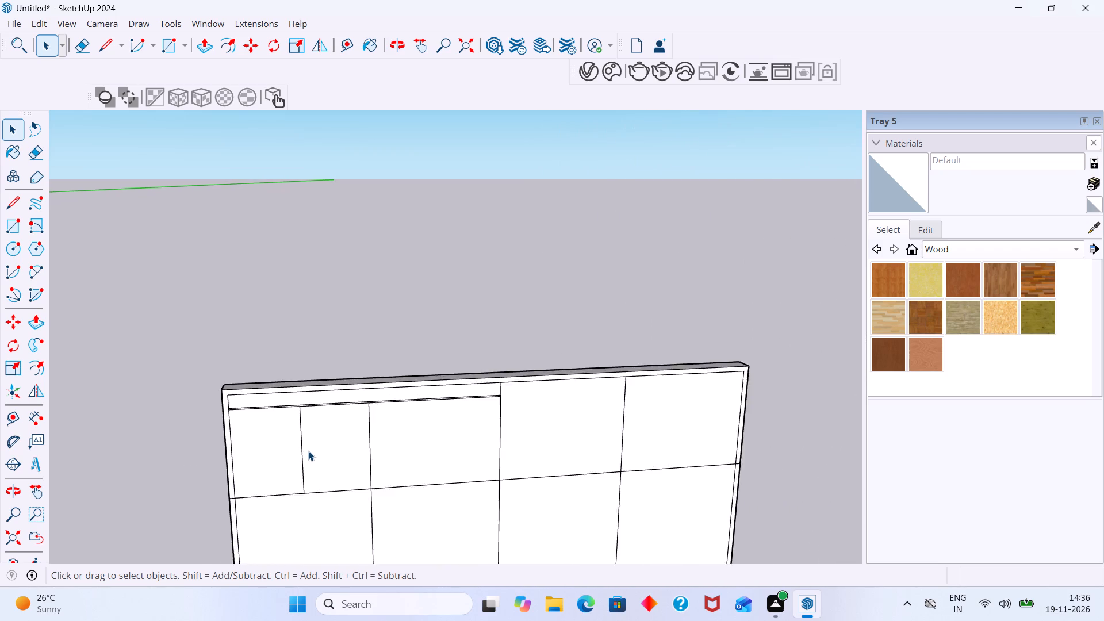
pyautogui.scroll(7, 308, 451)
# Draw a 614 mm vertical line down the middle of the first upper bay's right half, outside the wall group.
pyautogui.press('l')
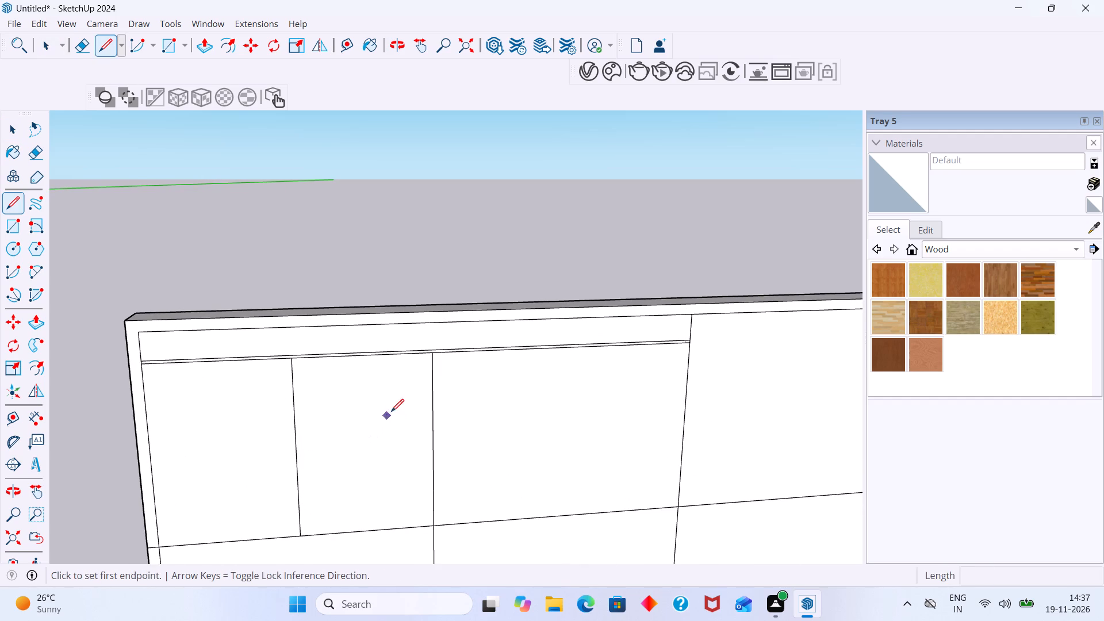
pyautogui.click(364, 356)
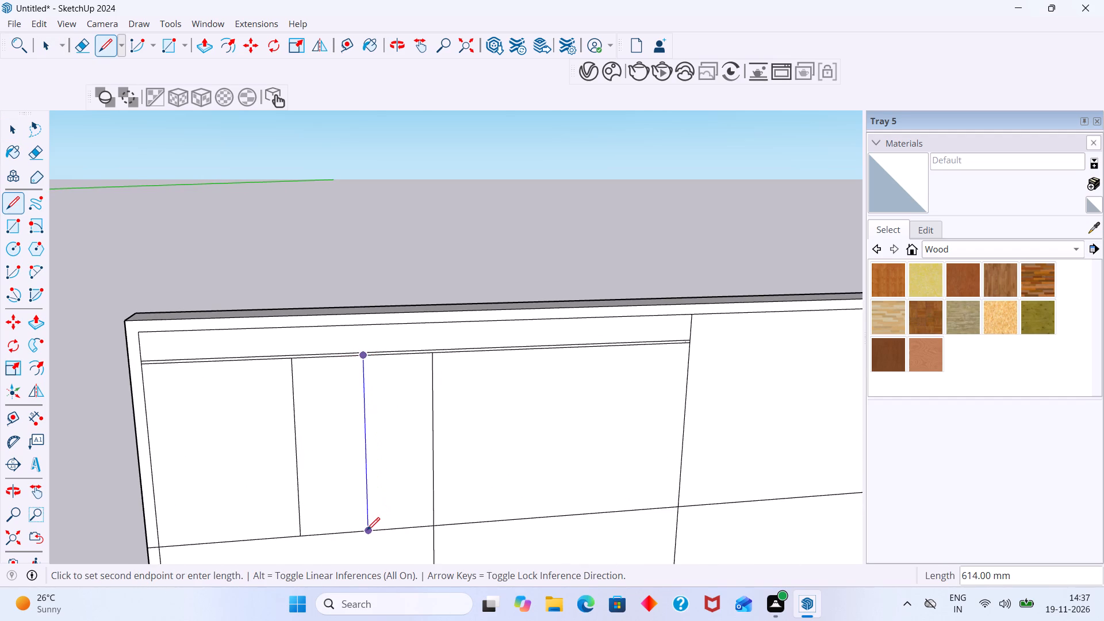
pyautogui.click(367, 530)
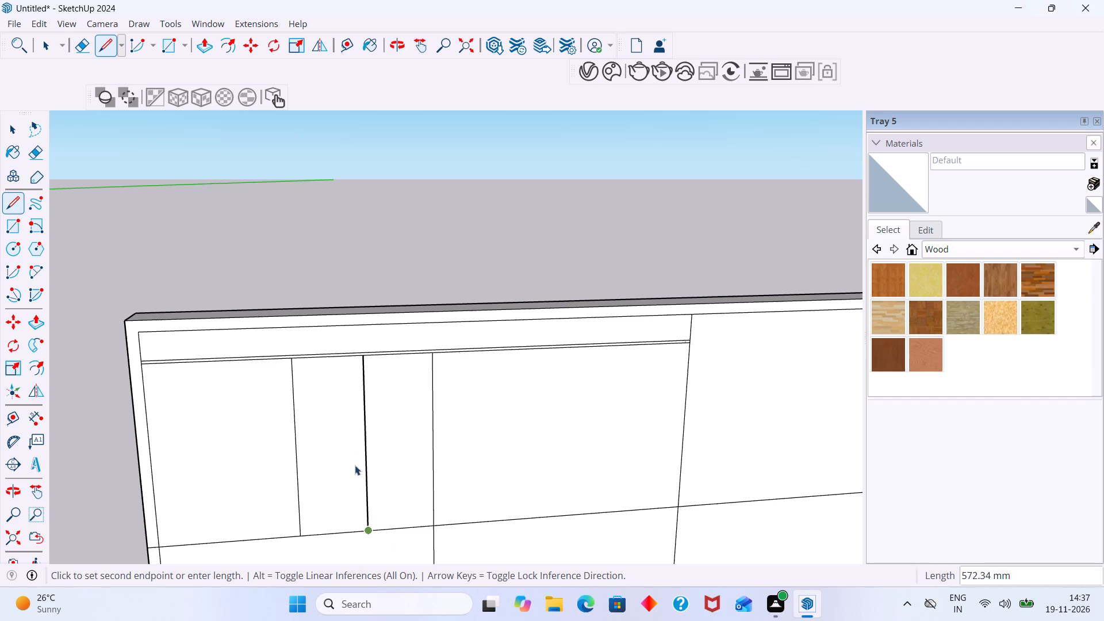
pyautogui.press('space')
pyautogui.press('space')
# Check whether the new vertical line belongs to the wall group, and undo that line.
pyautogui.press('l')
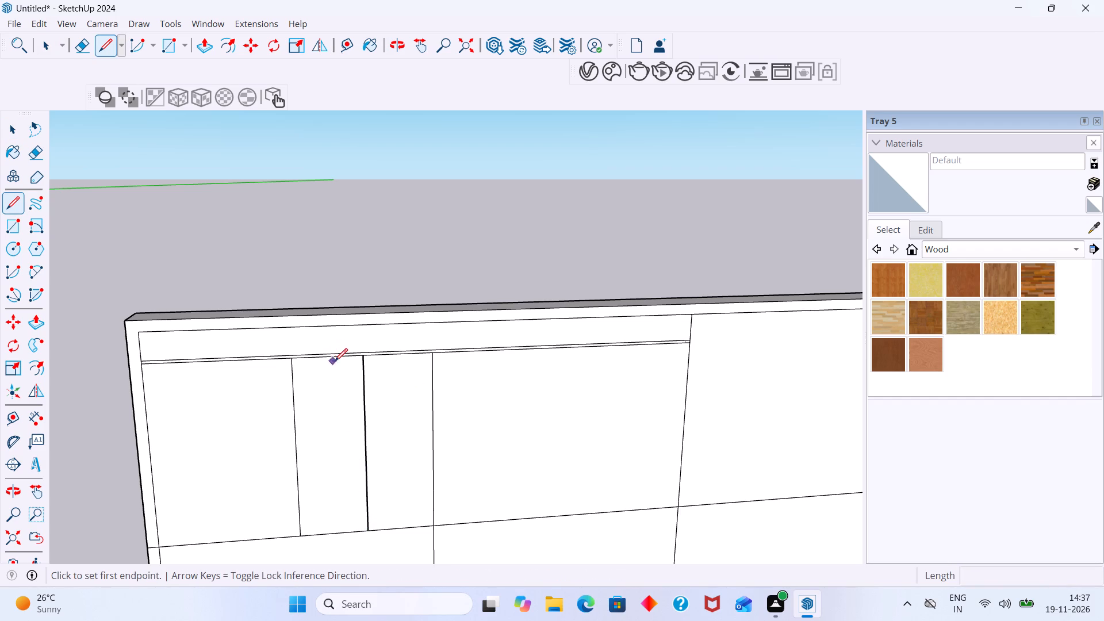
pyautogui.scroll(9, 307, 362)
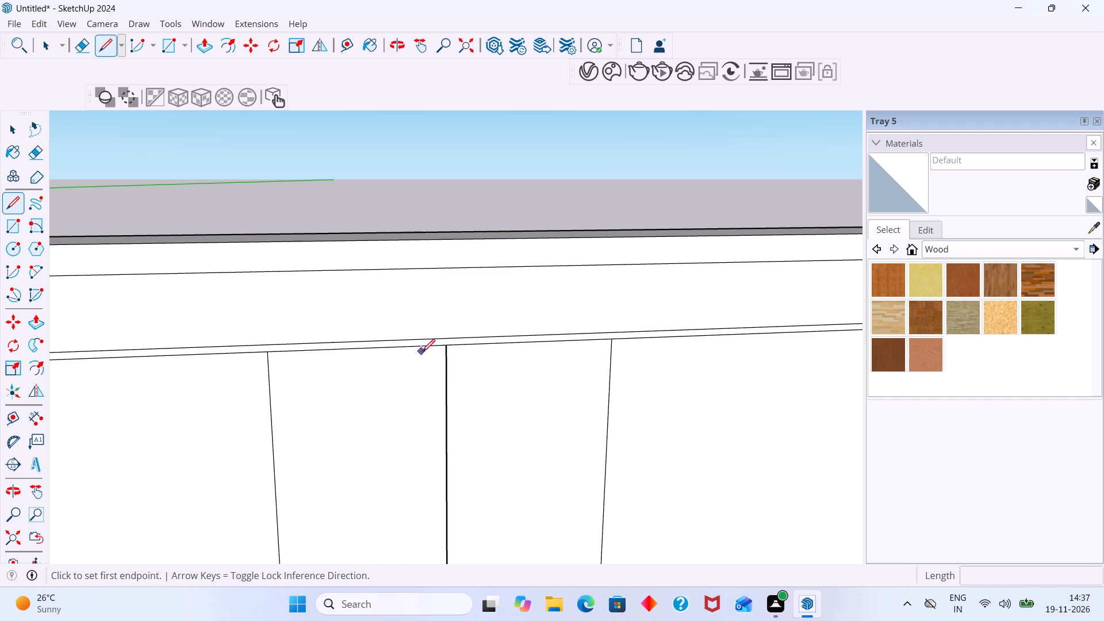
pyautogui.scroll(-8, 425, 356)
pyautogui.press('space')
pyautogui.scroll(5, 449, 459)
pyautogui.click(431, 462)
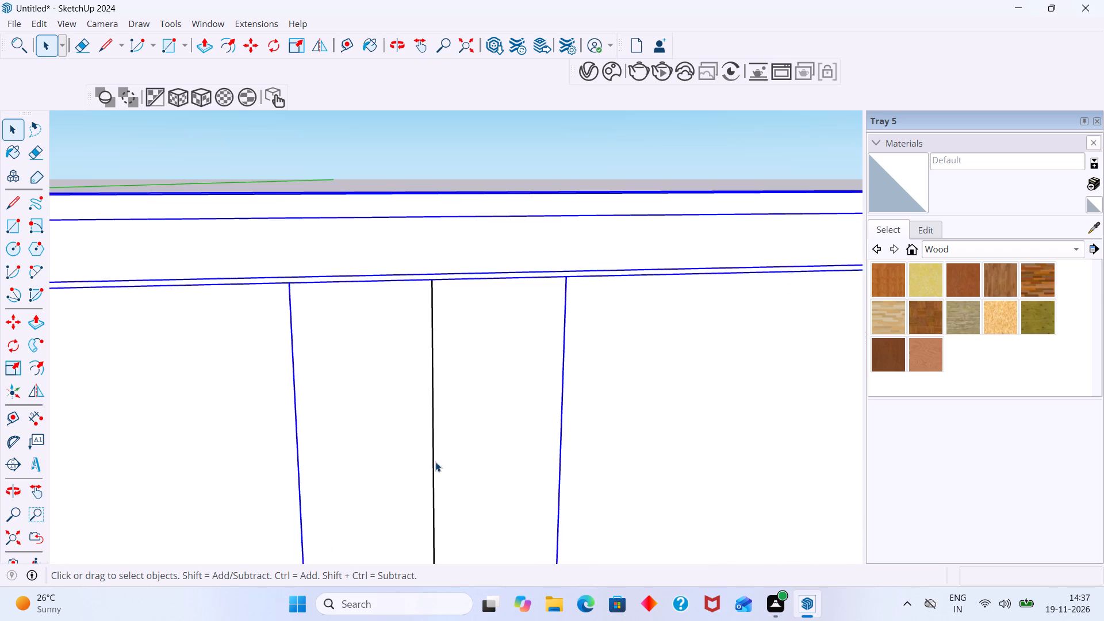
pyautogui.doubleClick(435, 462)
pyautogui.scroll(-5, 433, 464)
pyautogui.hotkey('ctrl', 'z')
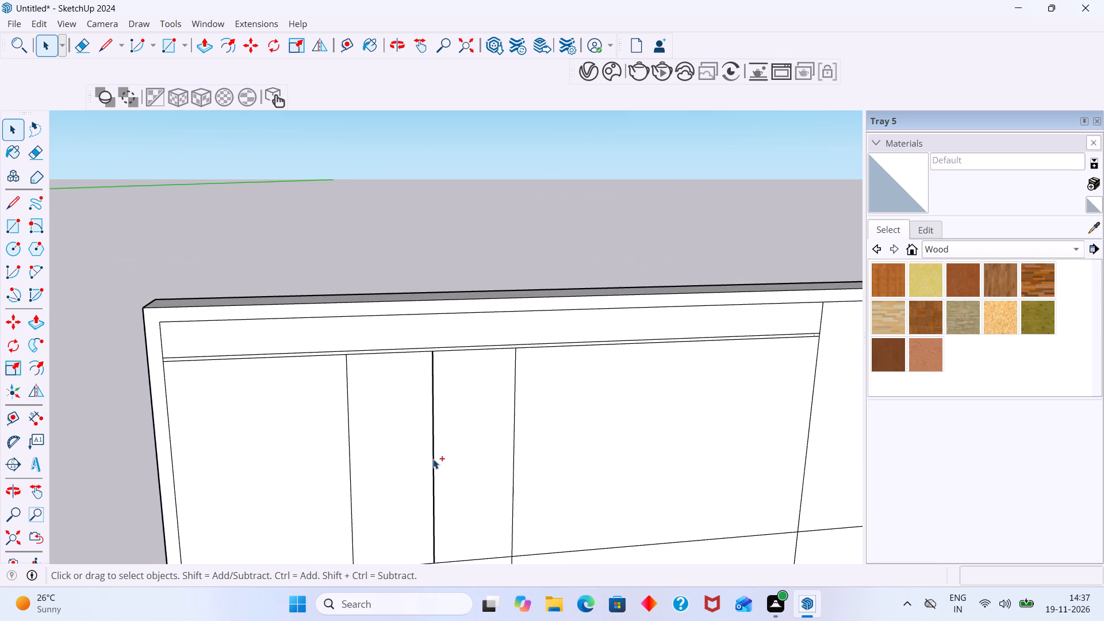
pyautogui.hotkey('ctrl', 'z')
# Inside the wall group, draw a 614 mm vertical line between the midpoints of the top and bottom edges of the first upper bay's right half.
pyautogui.scroll(-5, 446, 460)
pyautogui.tripleClick(431, 459)
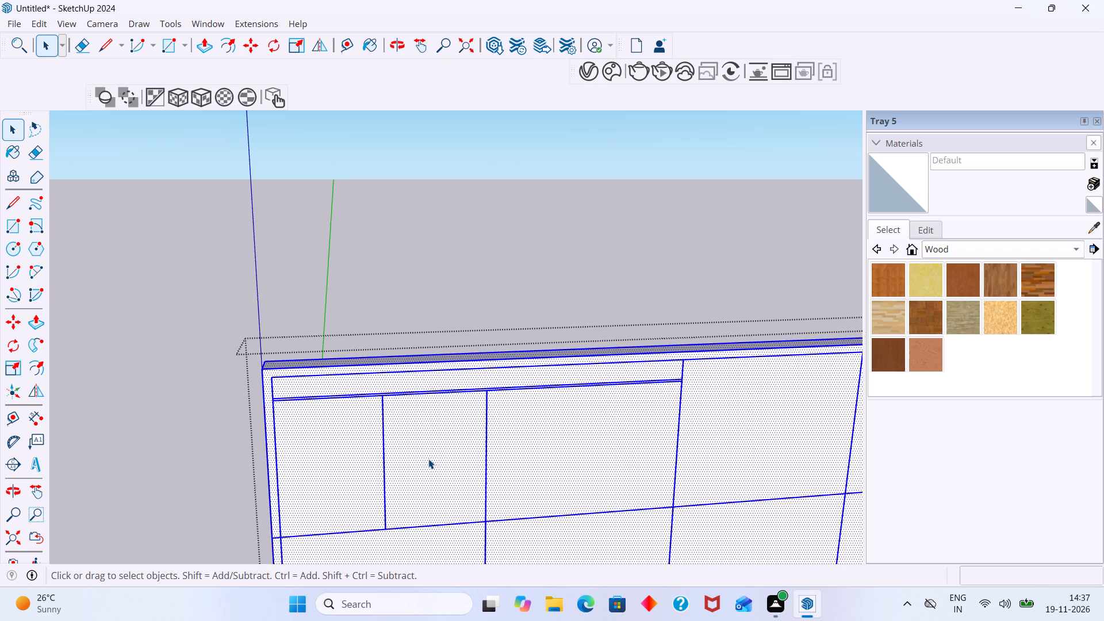
pyautogui.tripleClick(428, 459)
pyautogui.click(433, 461)
pyautogui.press('l')
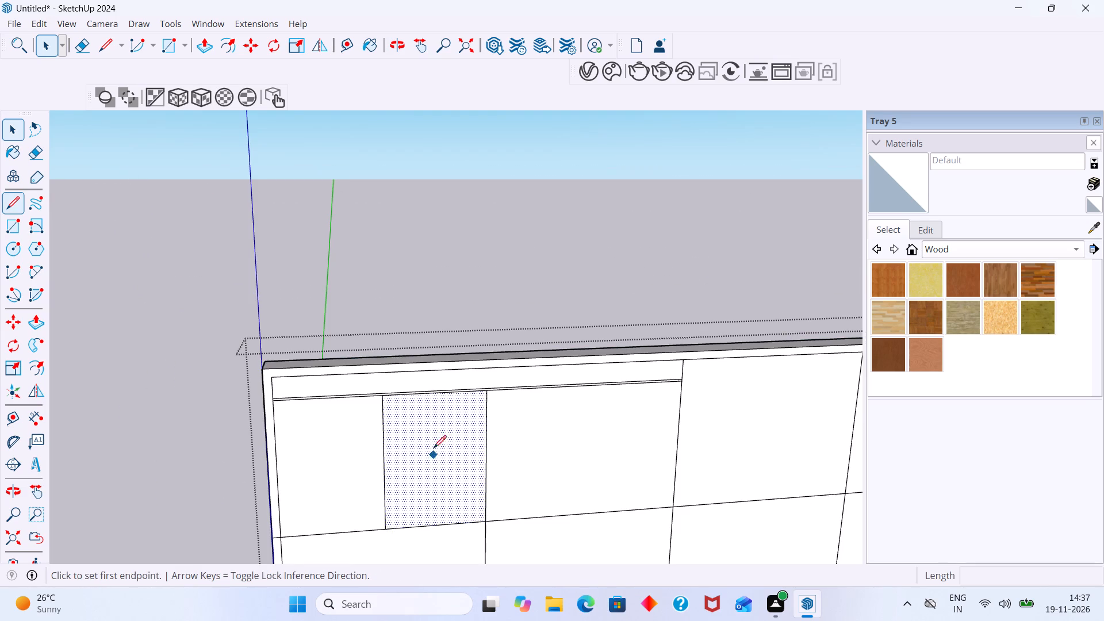
pyautogui.scroll(6, 425, 410)
pyautogui.click(446, 381)
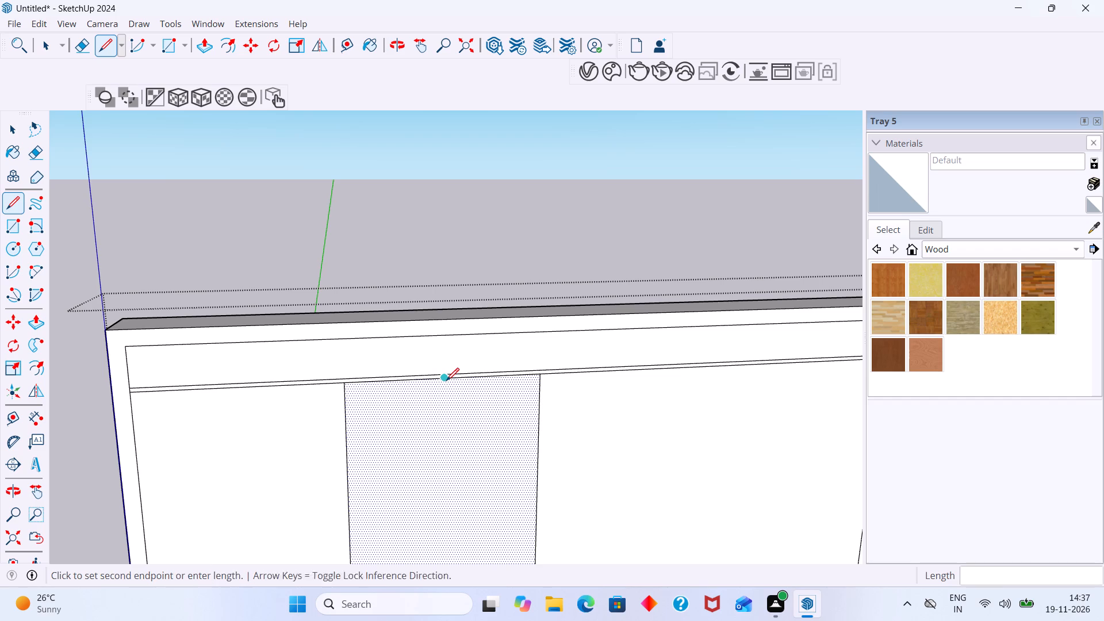
pyautogui.scroll(-4, 454, 500)
pyautogui.keyDown('shift'); pyautogui.moveTo(449, 501); pyautogui.dragTo(492, 329, button='middle'); pyautogui.keyUp('shift')
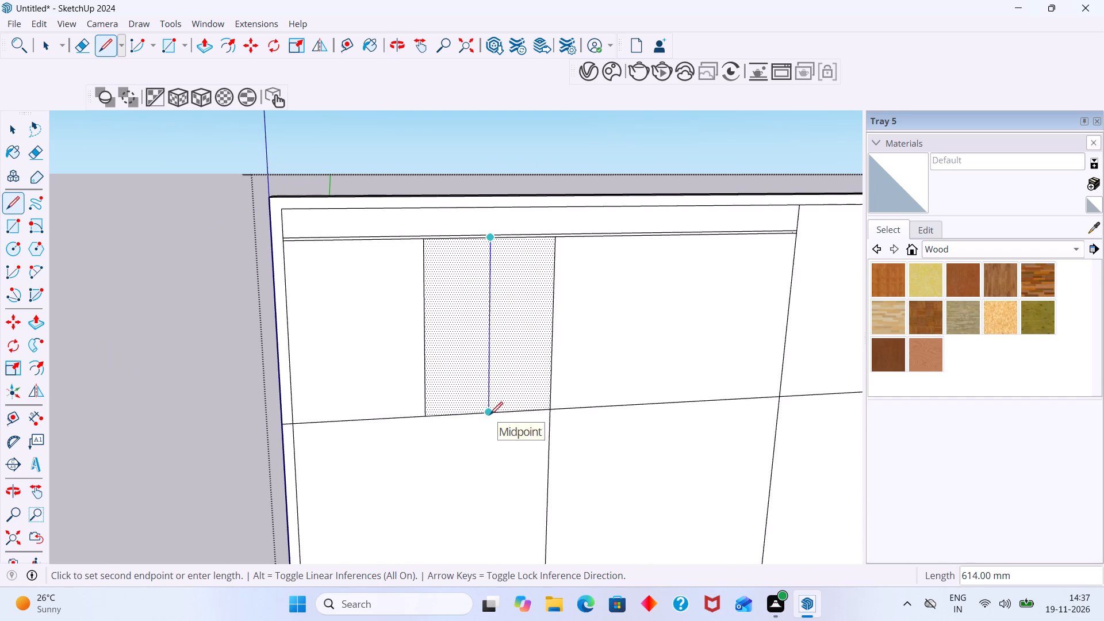
pyautogui.click(490, 415)
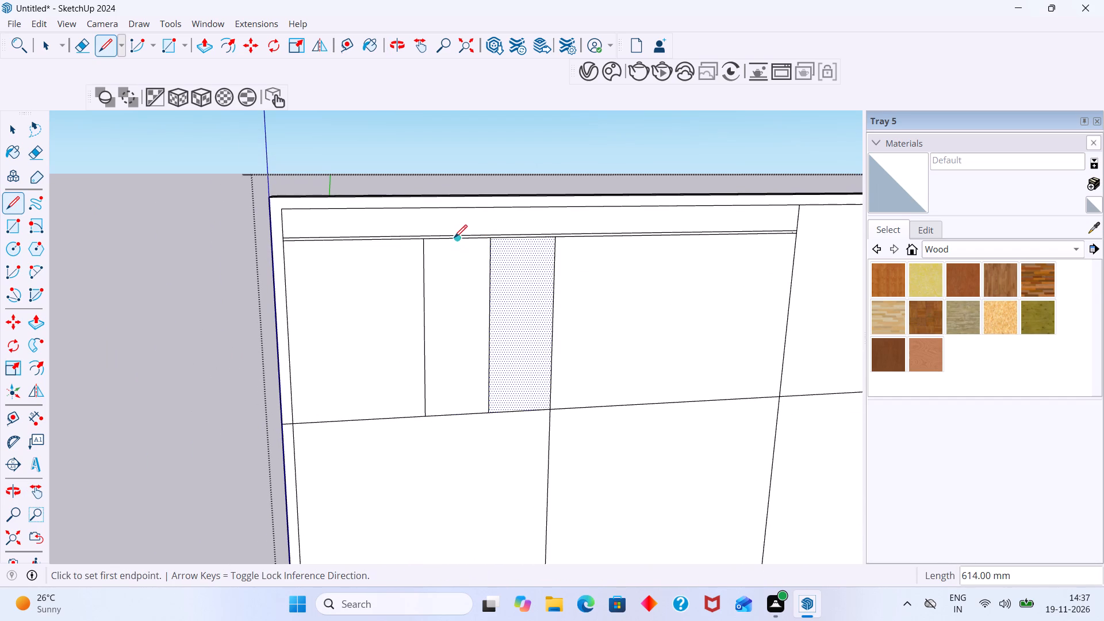
# Draw a 614 mm vertical line midway between the first upper bay's centre divider and the line in its right half.
pyautogui.click(454, 237)
pyautogui.click(459, 412)
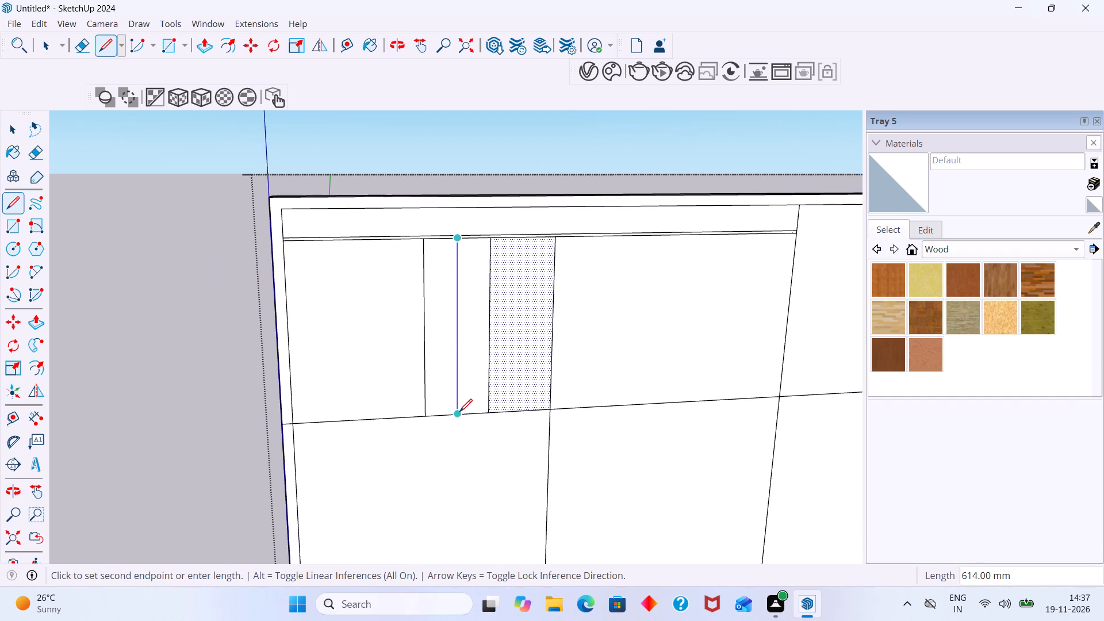
pyautogui.press('space')
# Erase the two helper dividers on either side of the newest vertical line in the first upper bay.
pyautogui.click(489, 371)
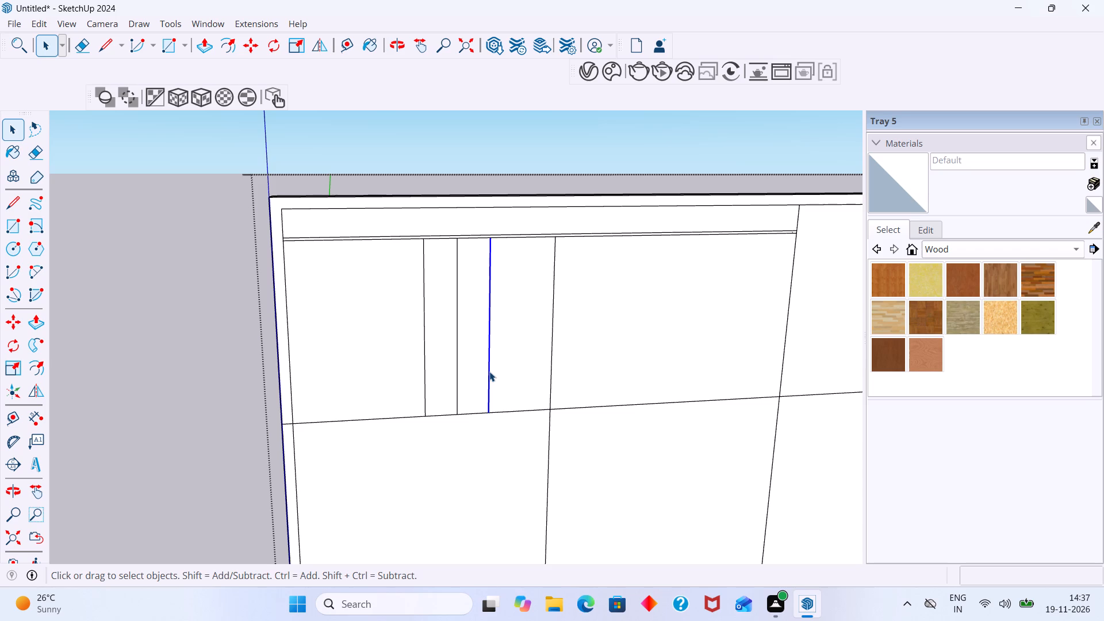
pyautogui.press('Delete')
pyautogui.press('e')
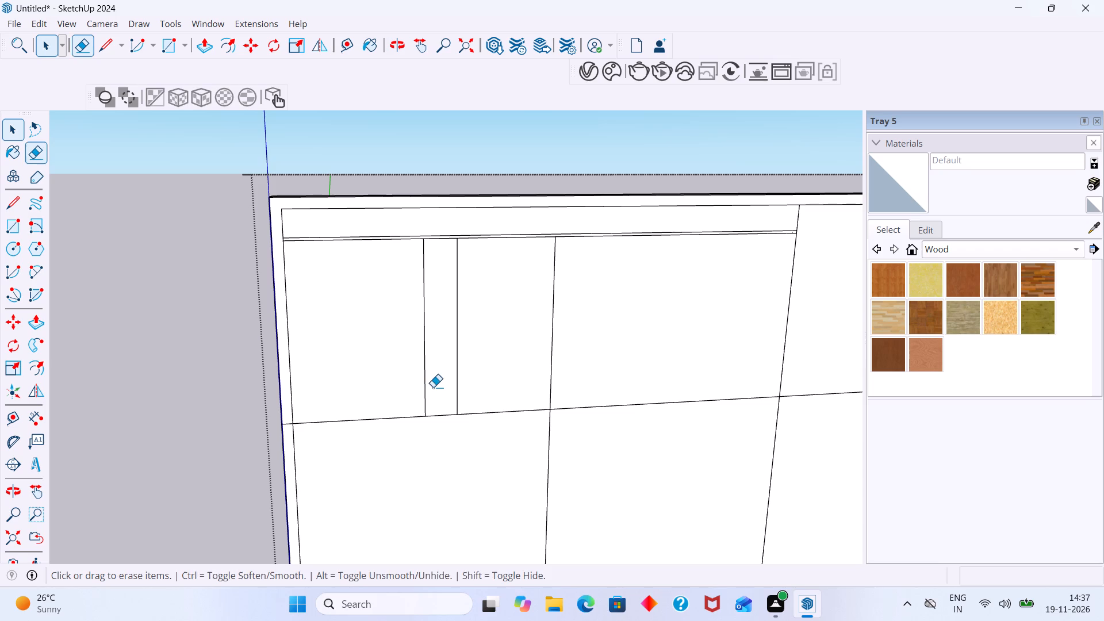
pyautogui.moveTo(434, 386); pyautogui.dragTo(415, 378)
pyautogui.press('space')
pyautogui.scroll(-8, 477, 355)
pyautogui.moveTo(448, 343); pyautogui.dragTo(512, 340, button='middle')
pyautogui.scroll(3, 455, 337)
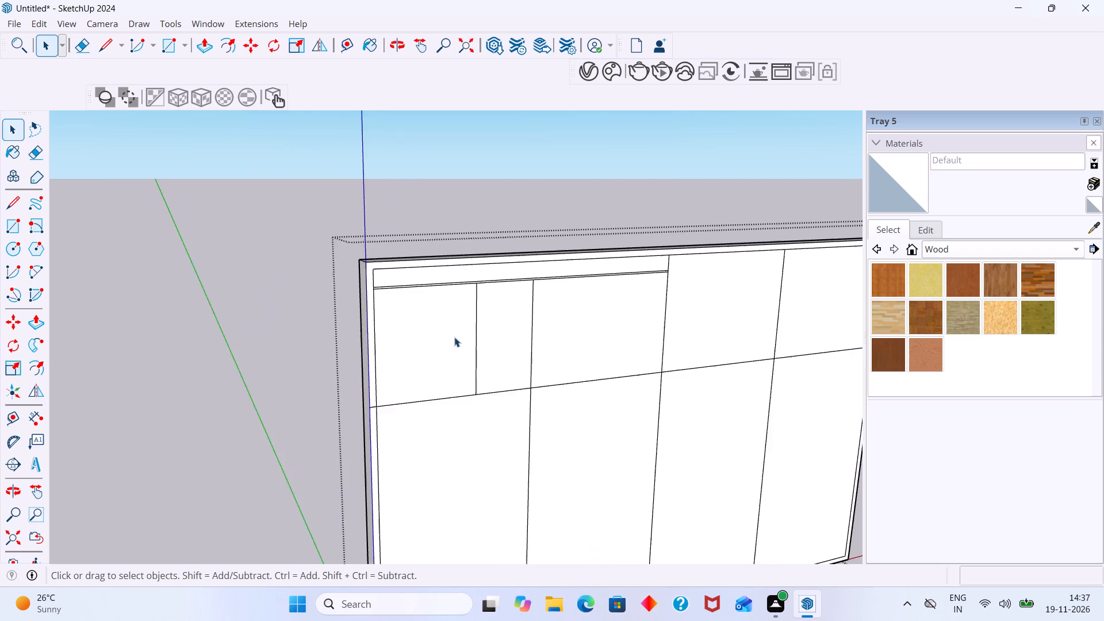
# Draw a vertical line between the midpoints of the top and bottom edges of the first upper bay's wide panel beside the wall's outer edge.
pyautogui.scroll(1, 454, 337)
pyautogui.click(435, 329)
pyautogui.press('l')
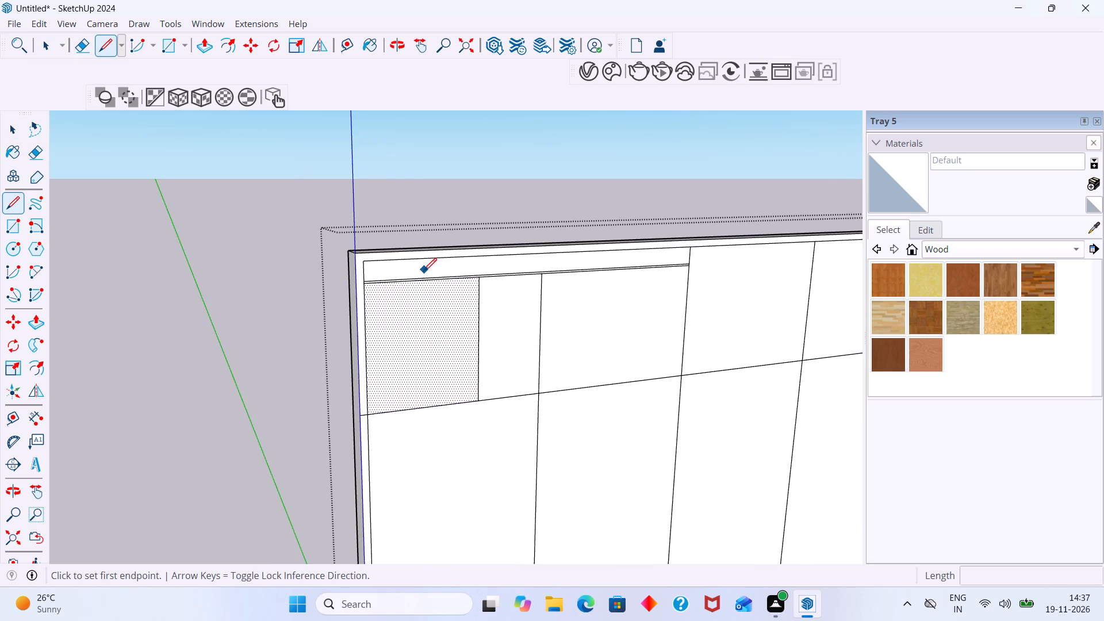
pyautogui.scroll(11, 426, 293)
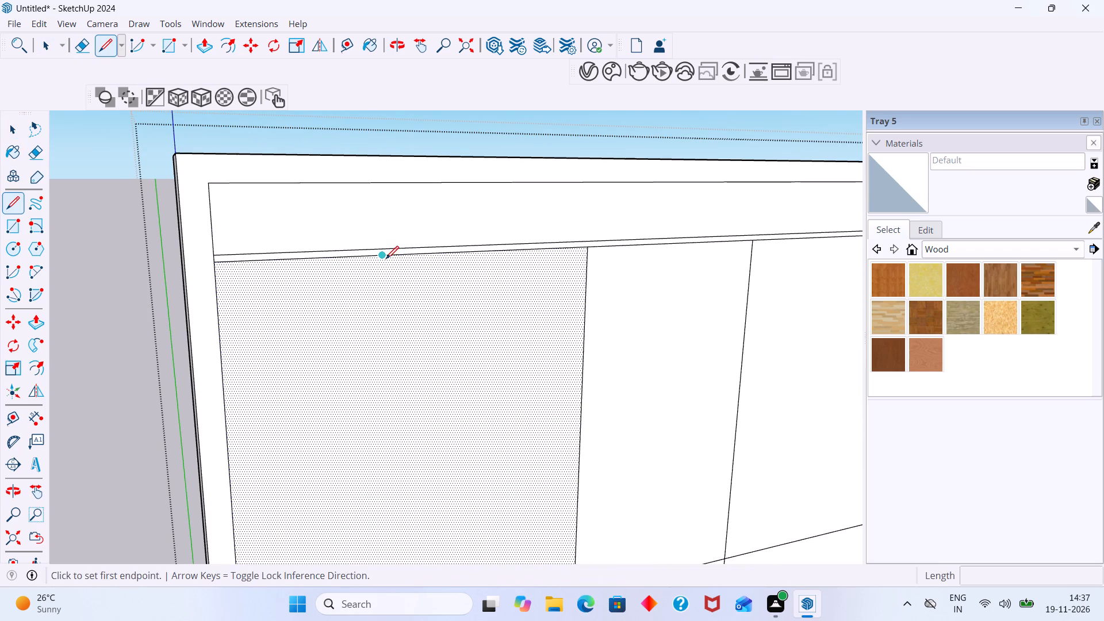
pyautogui.click(385, 259)
pyautogui.scroll(-9, 414, 405)
pyautogui.keyDown('shift'); pyautogui.moveTo(390, 448); pyautogui.dragTo(417, 325, button='middle'); pyautogui.keyUp('shift')
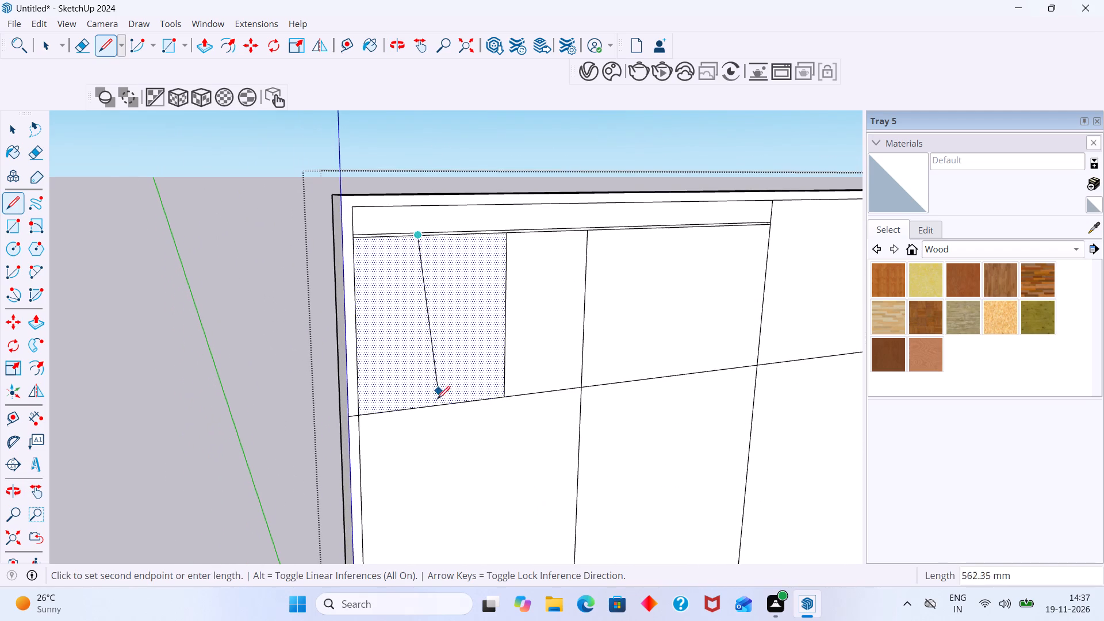
pyautogui.click(420, 407)
pyautogui.press('space')
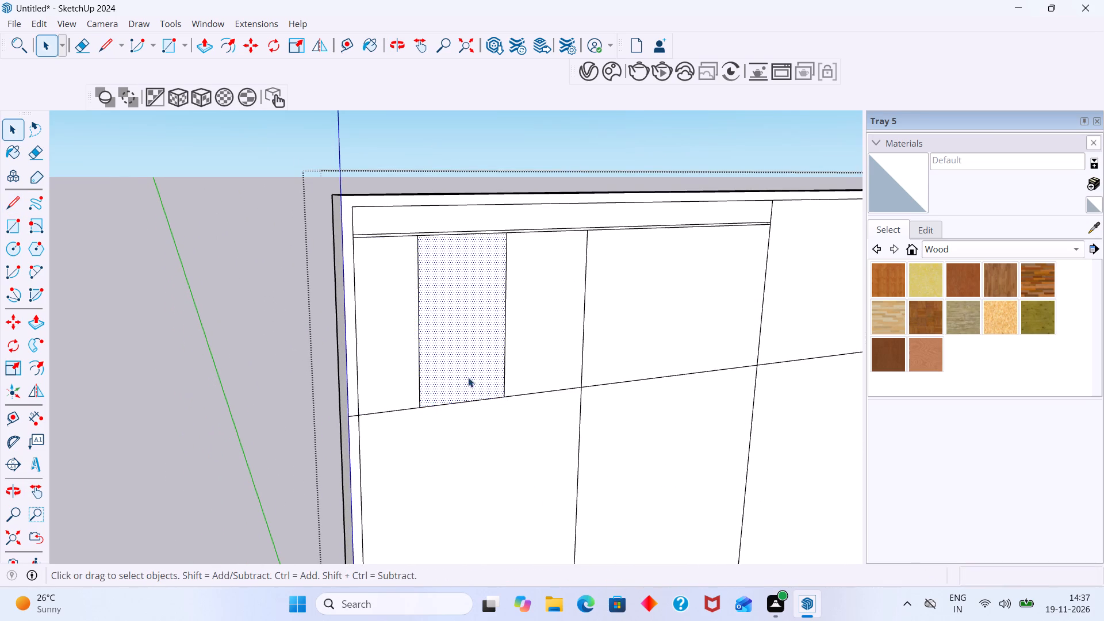
# Compare the wall's upper bay divisions with the cabinet doors in the front elevation drawing.
pyautogui.scroll(-8, 470, 373)
pyautogui.moveTo(470, 369); pyautogui.dragTo(291, 386, button='middle')
pyautogui.scroll(-3, 352, 379)
pyautogui.click(607, 232)
pyautogui.moveTo(448, 329); pyautogui.dragTo(518, 329, button='middle')
pyautogui.scroll(-7, 504, 329)
pyautogui.keyDown('shift'); pyautogui.moveTo(486, 329); pyautogui.dragTo(228, 360, button='middle'); pyautogui.keyUp('shift')
pyautogui.scroll(-5, 248, 361)
pyautogui.moveTo(301, 381); pyautogui.dragTo(406, 388, button='middle')
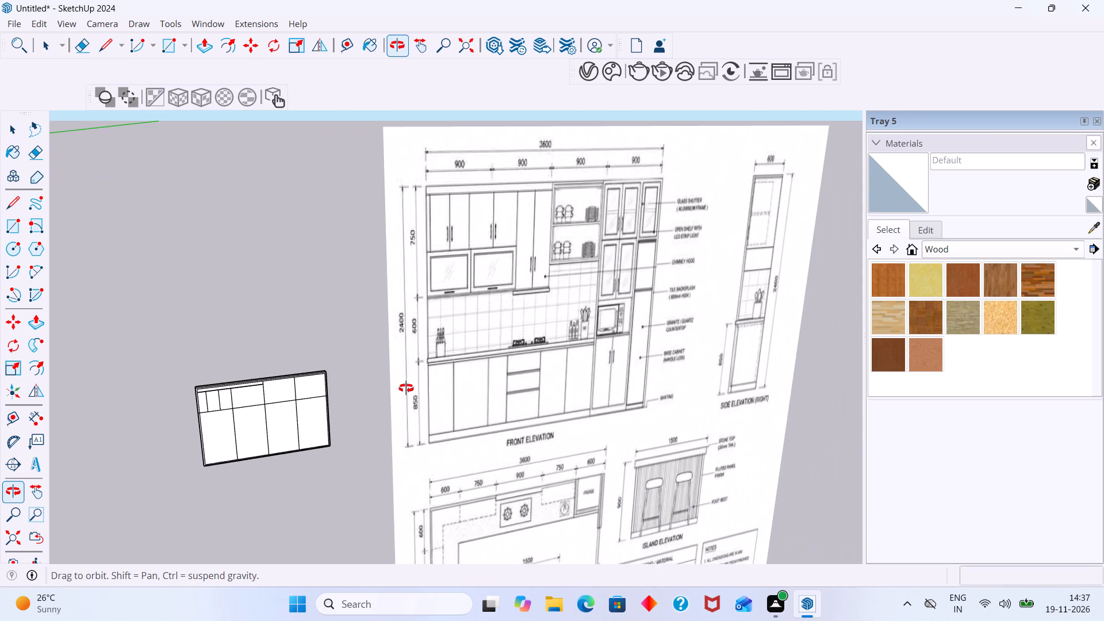
pyautogui.moveTo(406, 388); pyautogui.dragTo(407, 387, button='middle')
pyautogui.scroll(-1, 392, 386)
pyautogui.scroll(3, 229, 423)
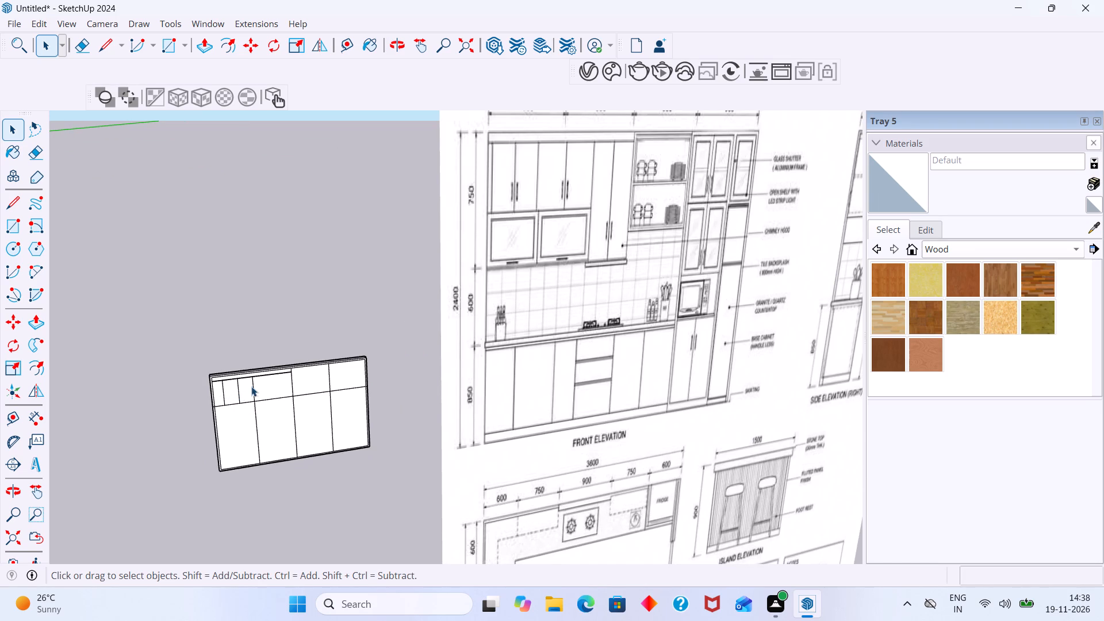
pyautogui.scroll(5, 243, 401)
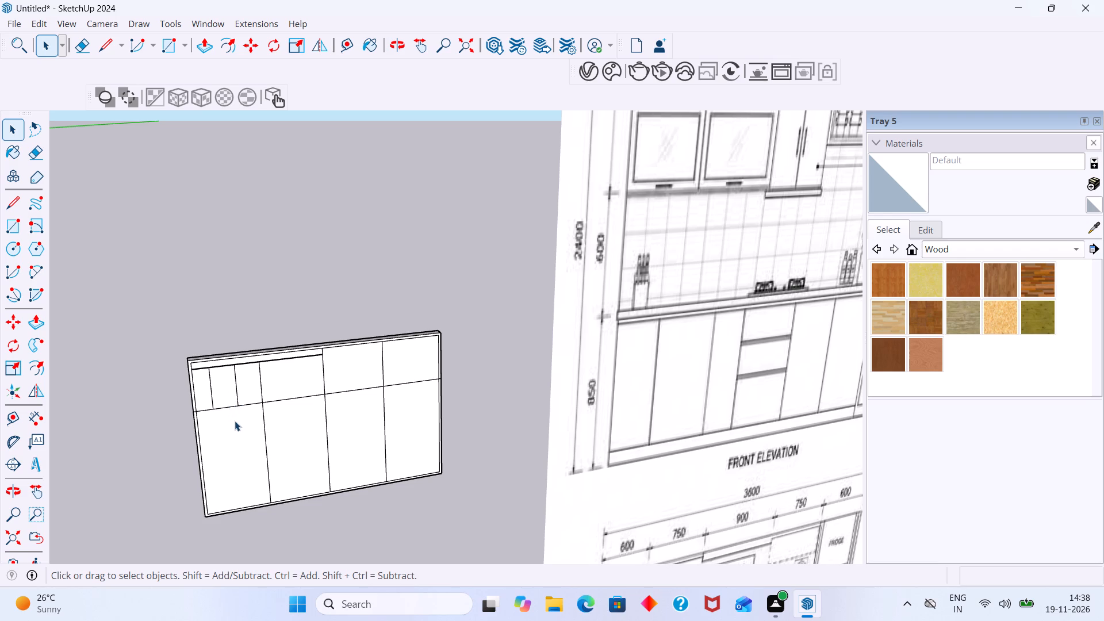
pyautogui.scroll(-4, 323, 369)
pyautogui.moveTo(328, 374); pyautogui.dragTo(306, 379, button='middle')
pyautogui.scroll(1, 312, 374)
pyautogui.scroll(-4, 312, 374)
pyautogui.moveTo(325, 374); pyautogui.dragTo(270, 393, button='middle')
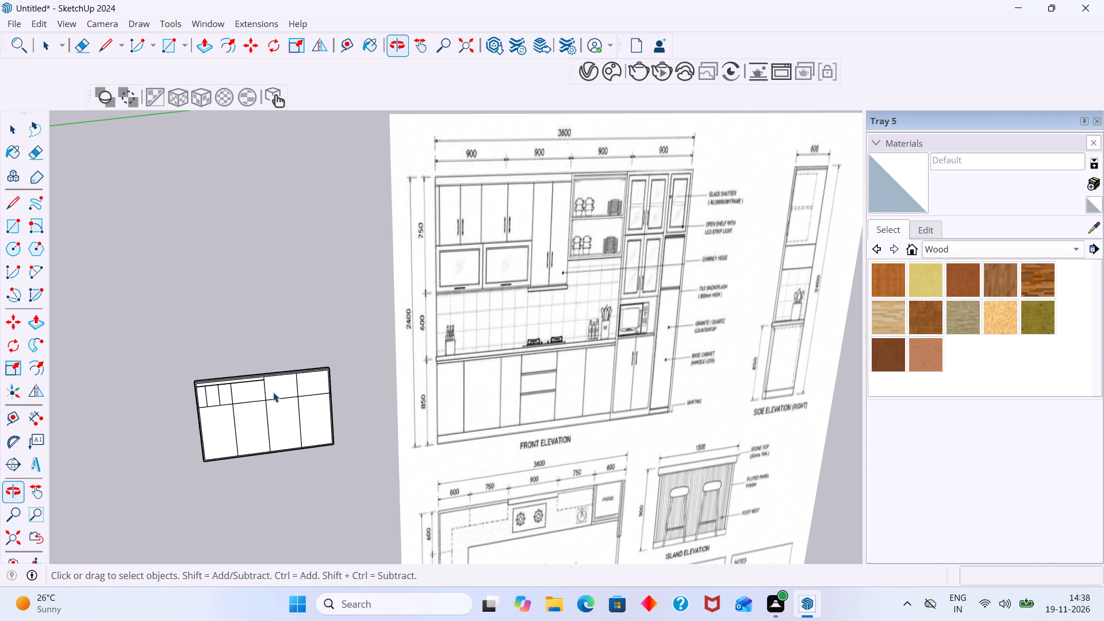
pyautogui.scroll(-1, 273, 392)
pyautogui.scroll(3, 231, 417)
pyautogui.moveTo(230, 415); pyautogui.dragTo(256, 413, button='middle')
pyautogui.scroll(-2, 256, 413)
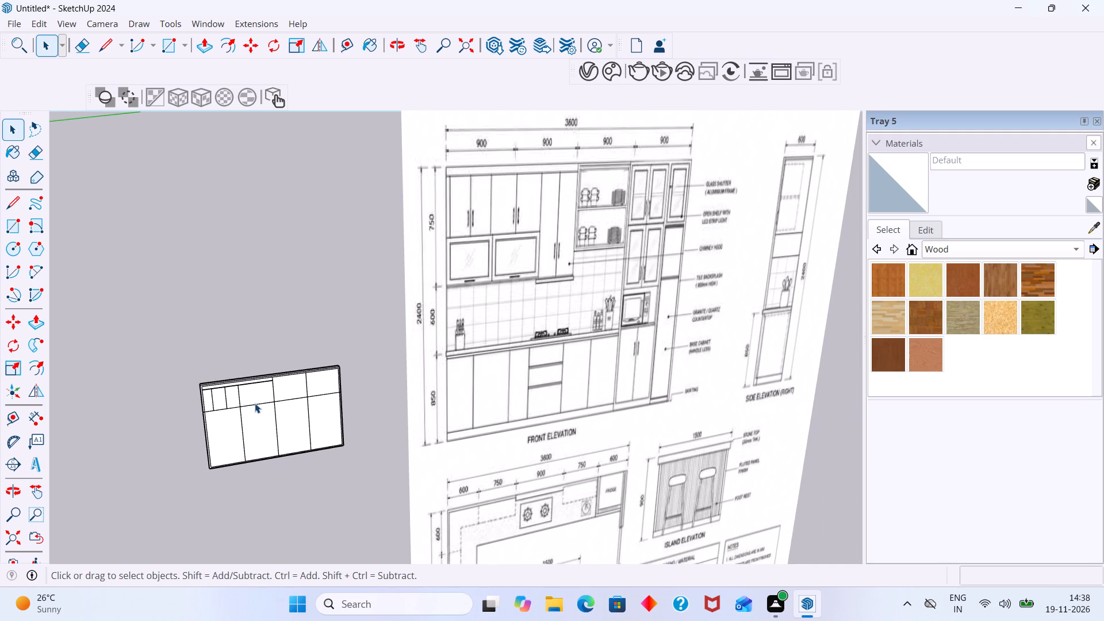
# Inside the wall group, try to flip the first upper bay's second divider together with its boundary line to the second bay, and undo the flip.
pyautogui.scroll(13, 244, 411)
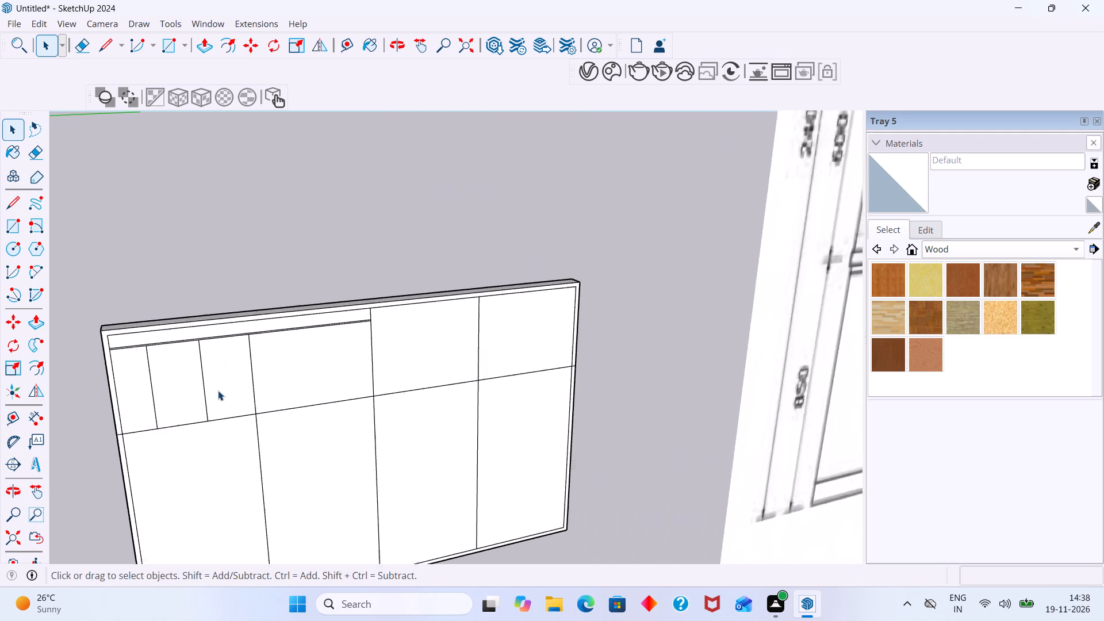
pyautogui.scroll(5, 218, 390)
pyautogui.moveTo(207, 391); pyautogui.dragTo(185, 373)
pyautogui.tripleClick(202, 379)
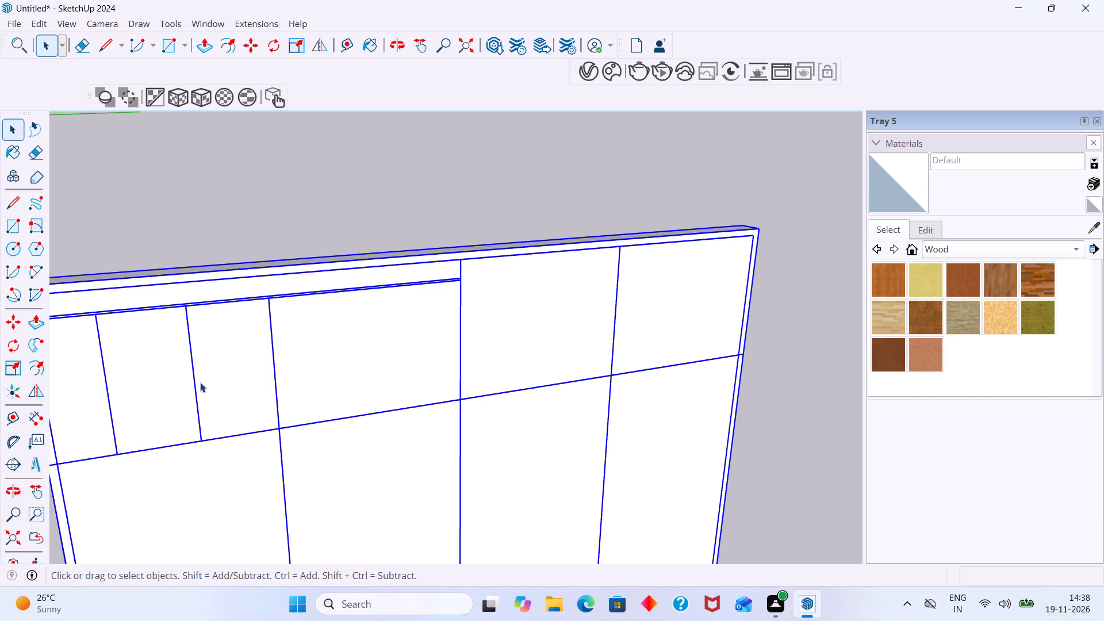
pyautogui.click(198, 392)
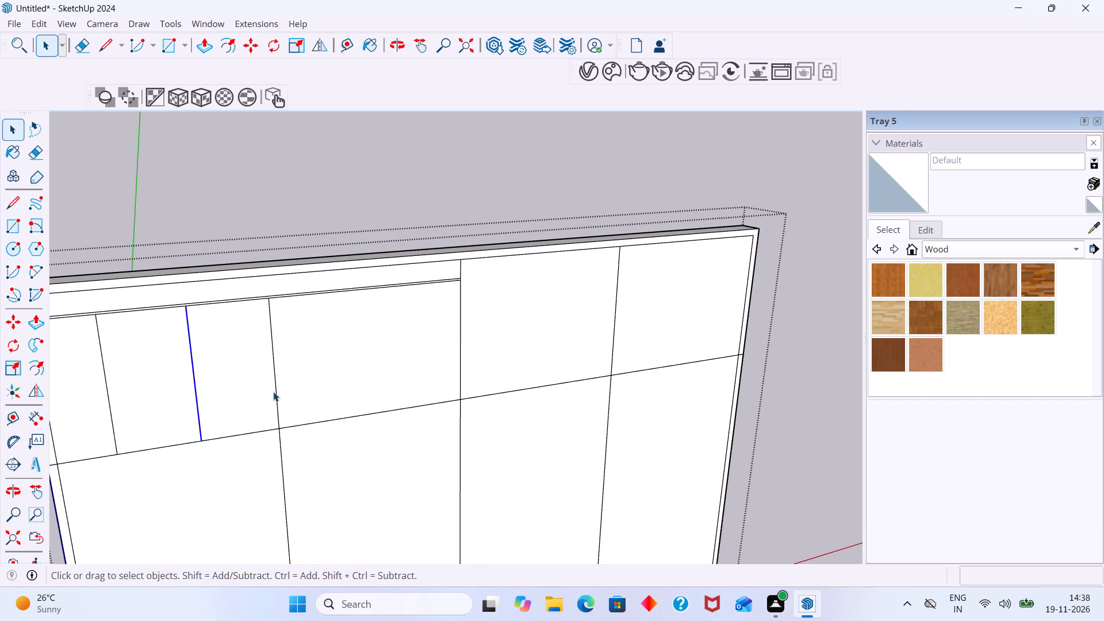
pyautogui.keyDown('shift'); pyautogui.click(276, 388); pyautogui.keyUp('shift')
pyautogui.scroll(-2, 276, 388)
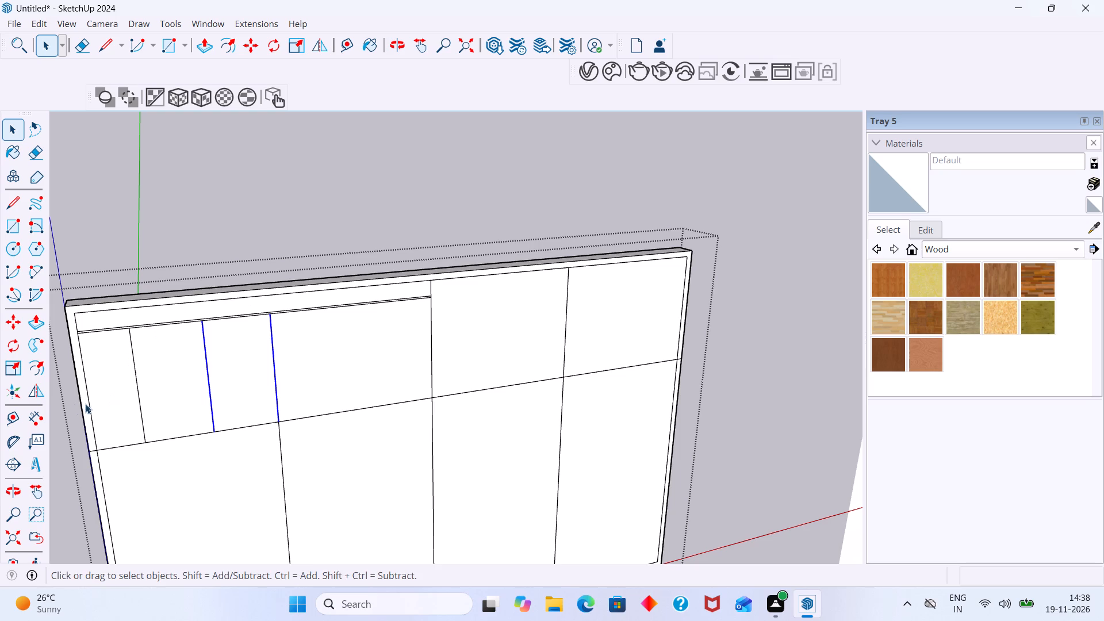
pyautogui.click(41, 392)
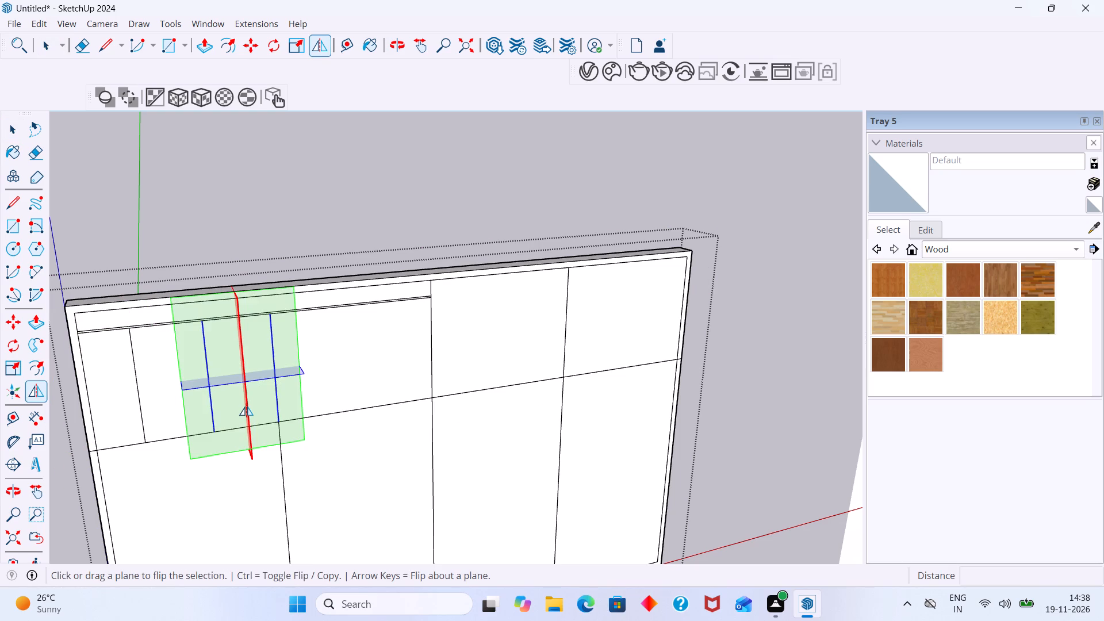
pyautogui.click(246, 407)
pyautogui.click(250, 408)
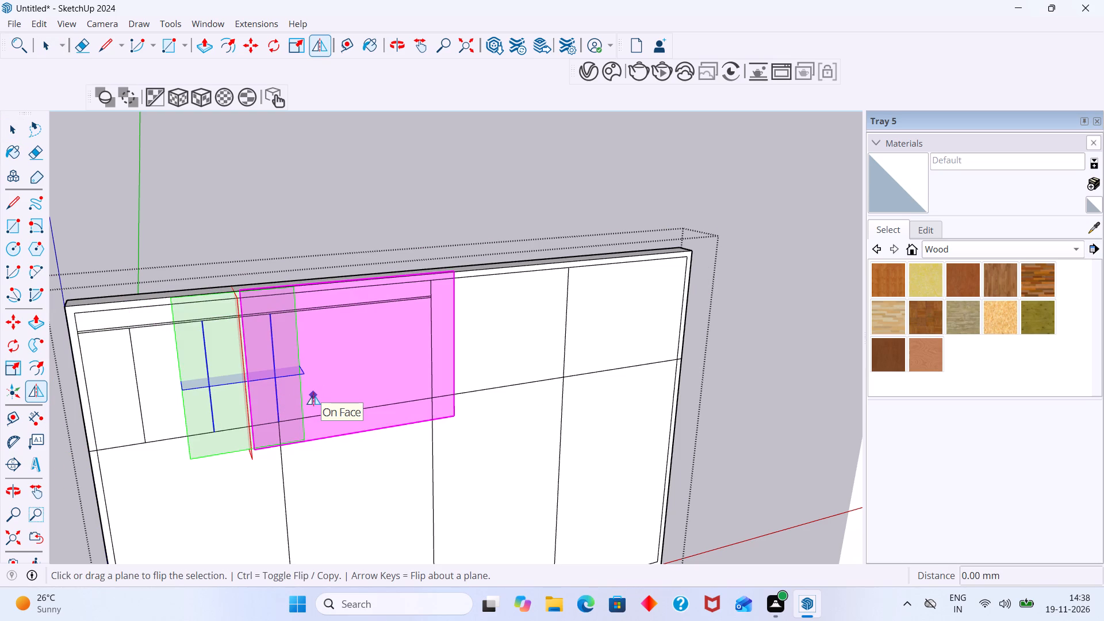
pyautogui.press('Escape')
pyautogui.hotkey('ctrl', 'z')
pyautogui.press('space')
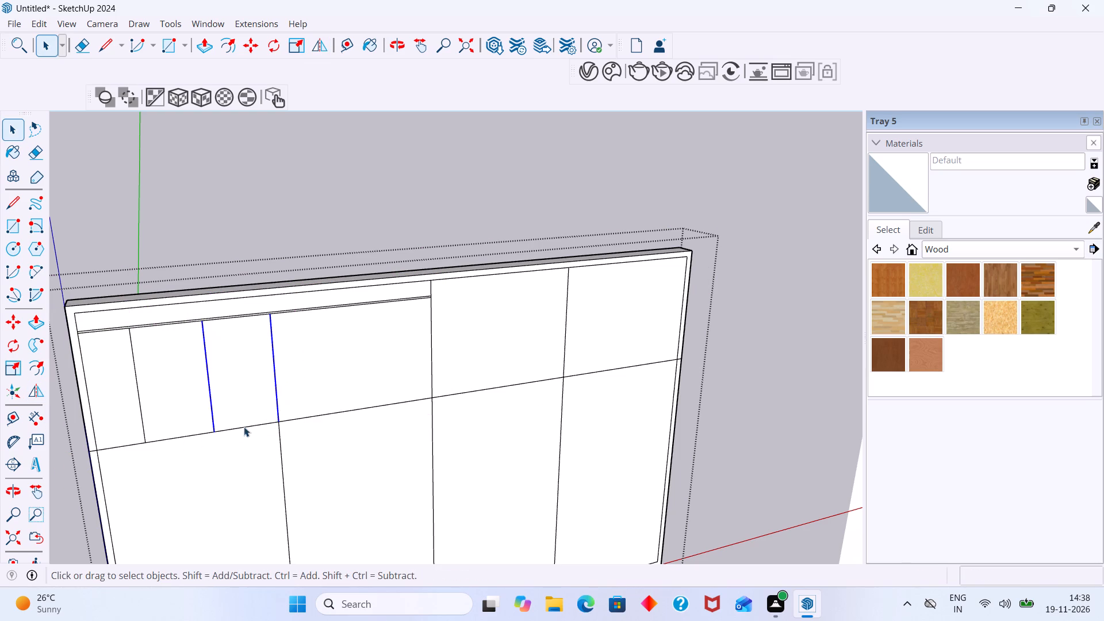
# Mirror-copy the first upper bay's second divider into the second bay, with the flip plane offset 337.50 mm onto the line between the bays.
pyautogui.scroll(-3, 268, 378)
pyautogui.scroll(5, 228, 395)
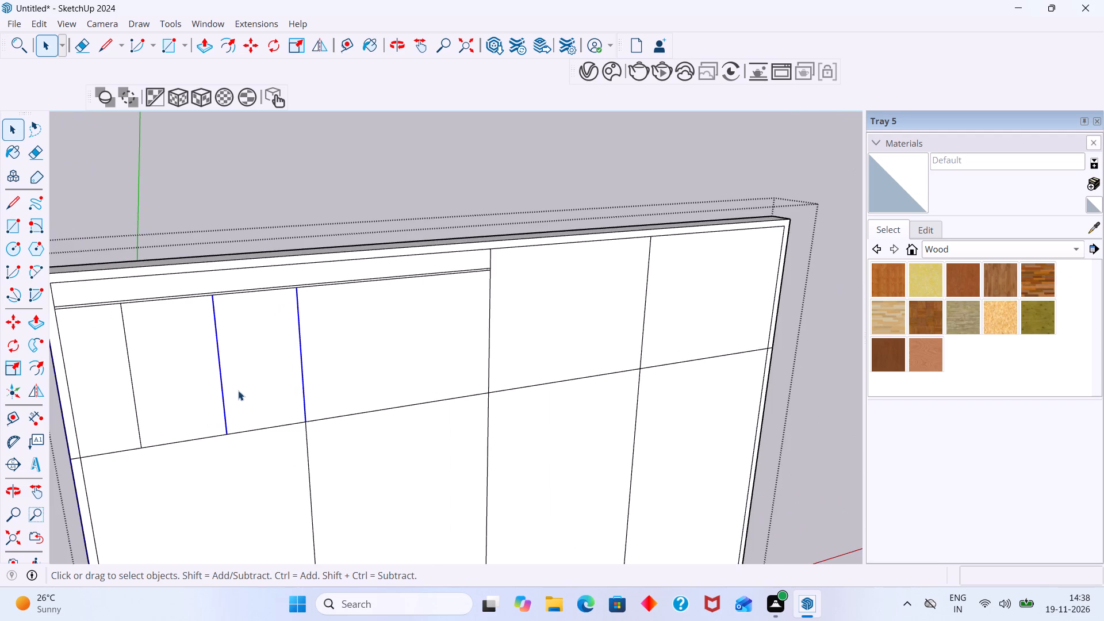
pyautogui.press('Escape')
pyautogui.click(224, 401)
pyautogui.doubleClick(223, 402)
pyautogui.click(229, 402)
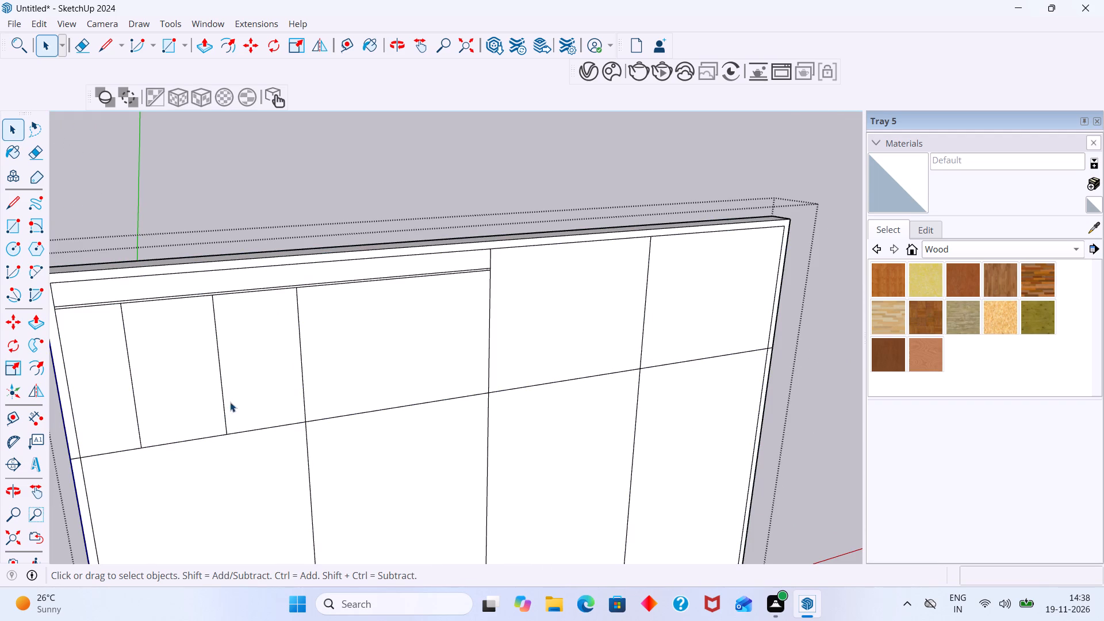
pyautogui.click(224, 405)
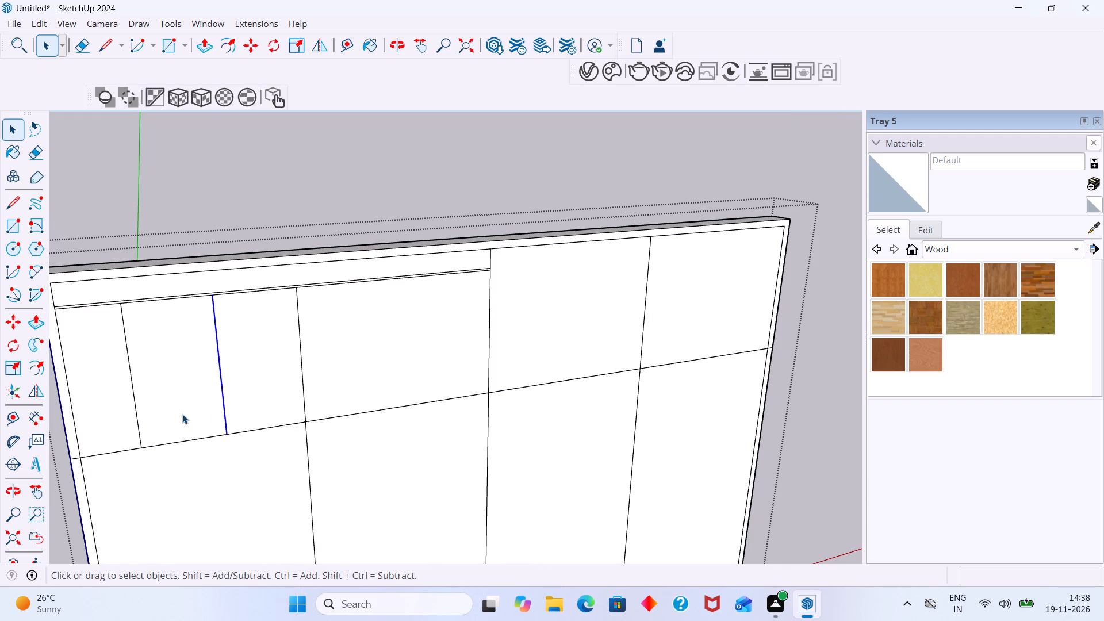
pyautogui.click(37, 394)
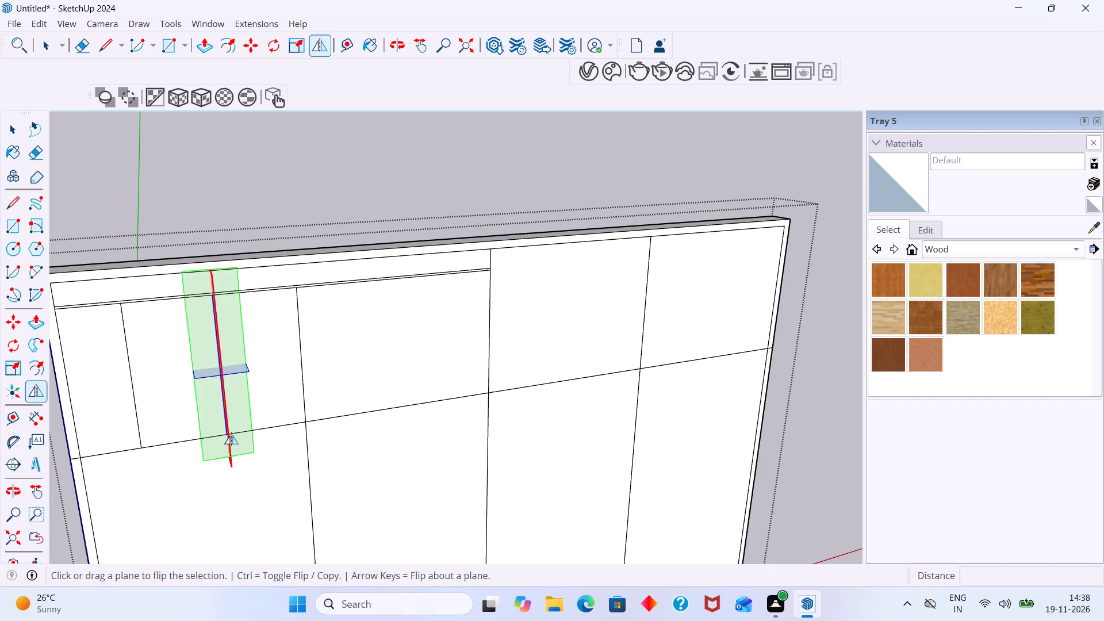
pyautogui.moveTo(229, 436); pyautogui.dragTo(307, 421)
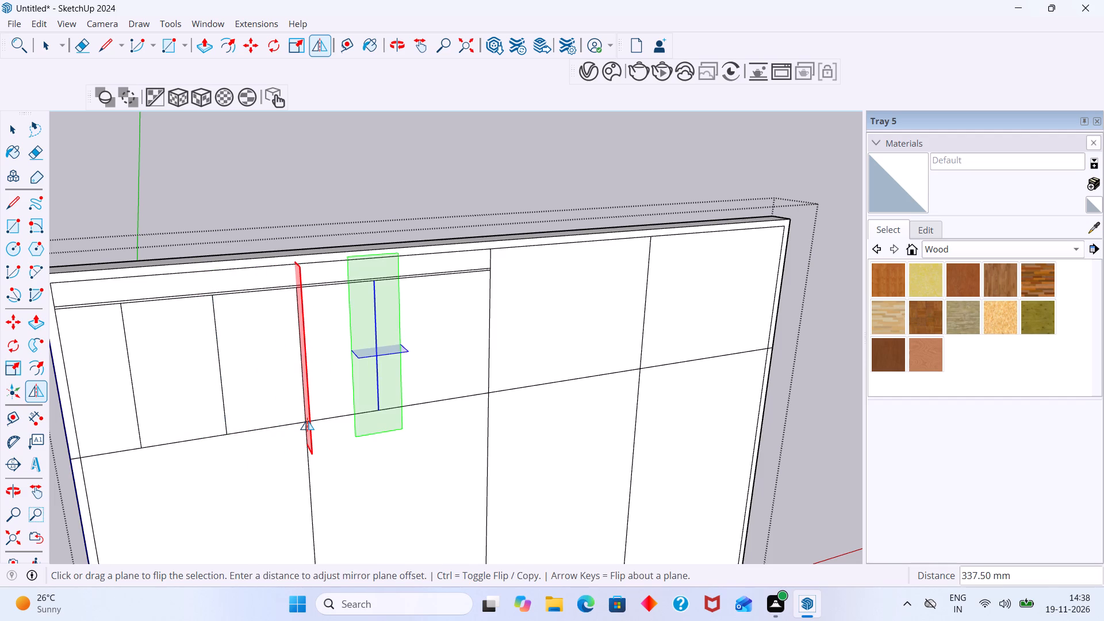
pyautogui.click(307, 421)
pyautogui.press('Escape')
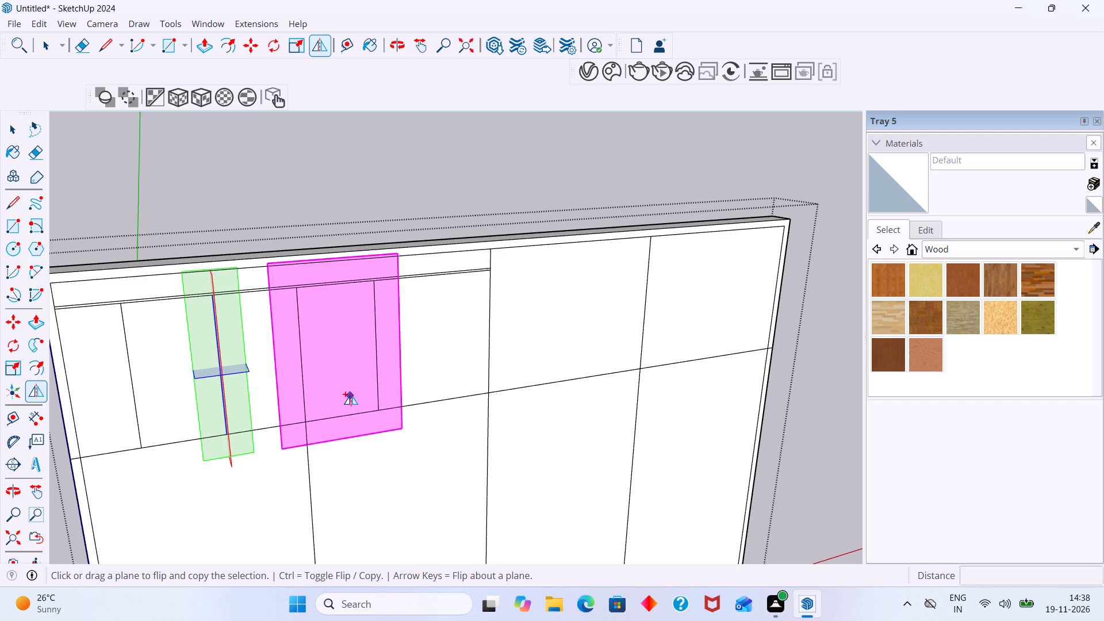
pyautogui.press('space')
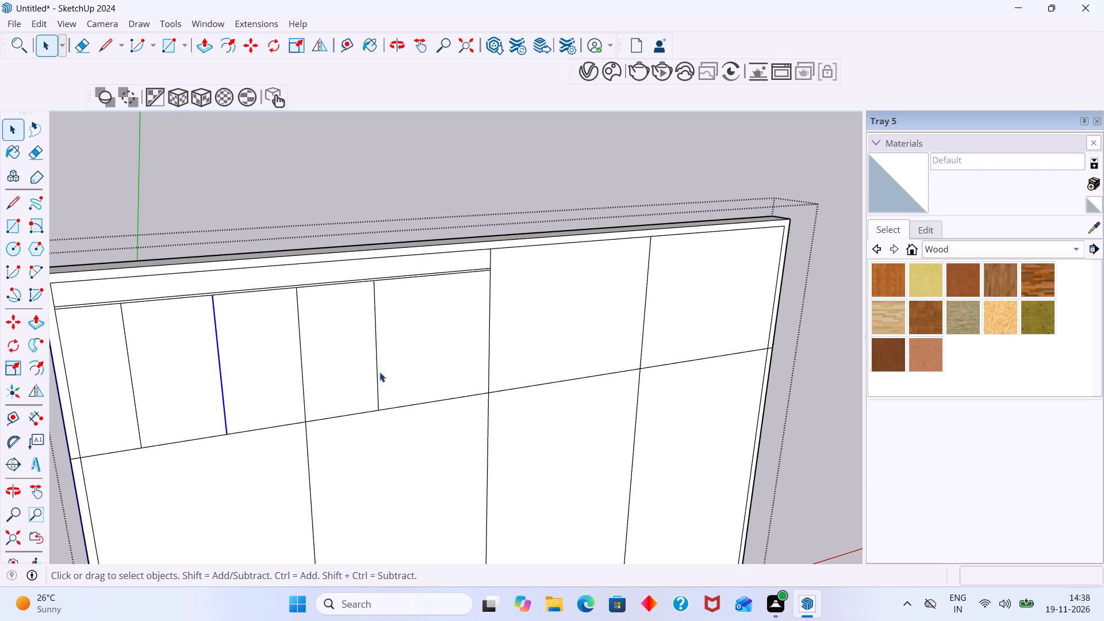
pyautogui.press('Escape')
# Examine the front elevation's upper cabinet doors and compare them with the wall's new divisions.
pyautogui.scroll(-11, 426, 332)
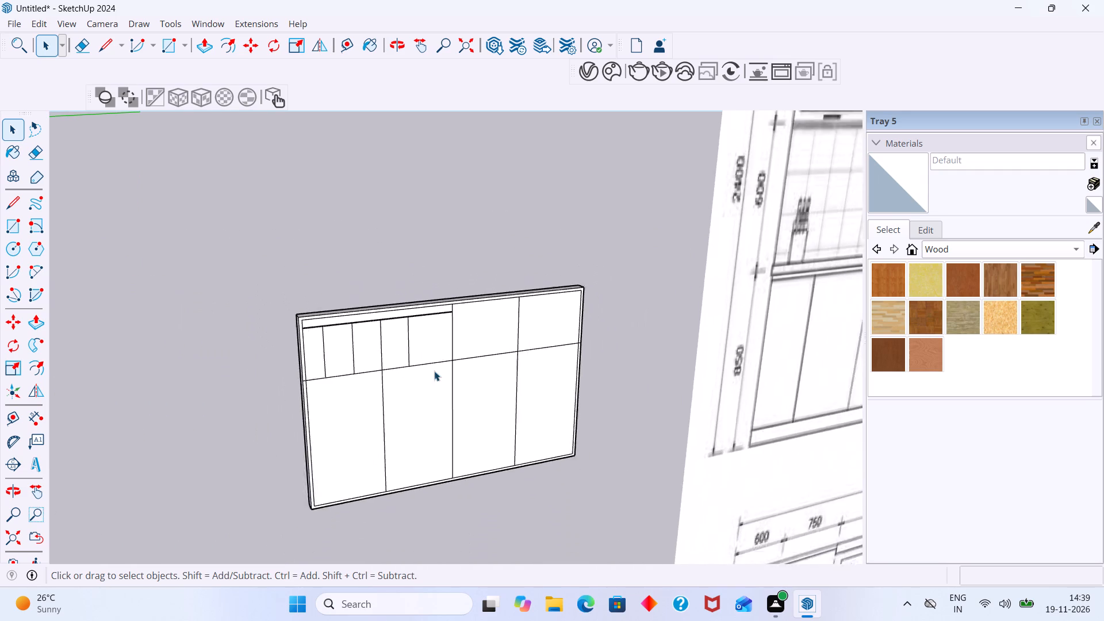
pyautogui.scroll(-10, 434, 371)
pyautogui.scroll(9, 646, 209)
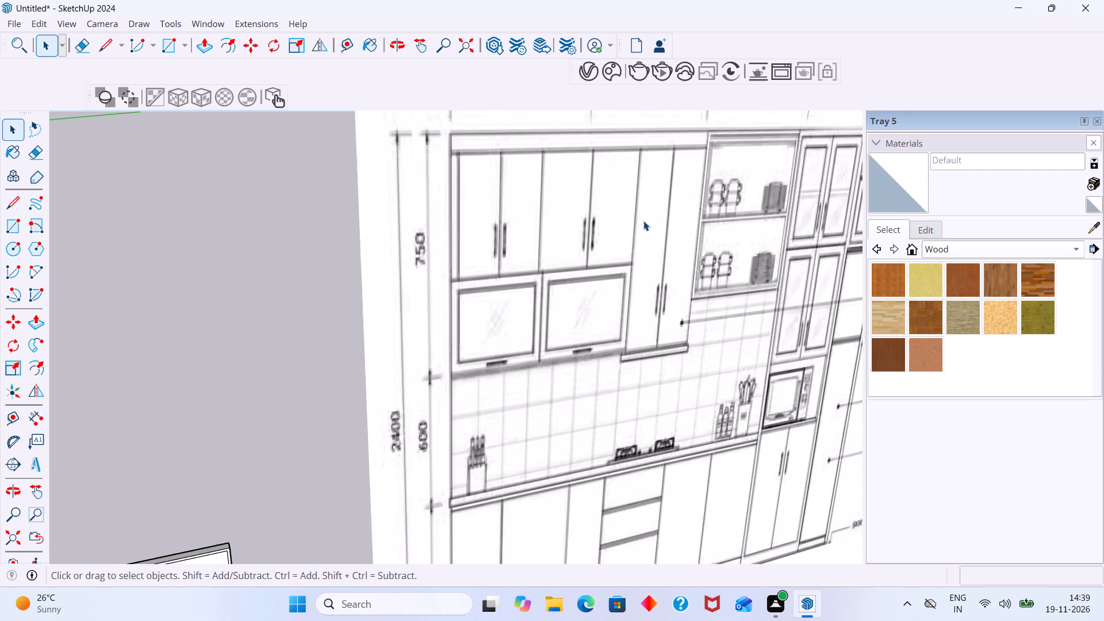
pyautogui.scroll(-8, 643, 221)
pyautogui.moveTo(482, 408); pyautogui.dragTo(482, 371, button='middle')
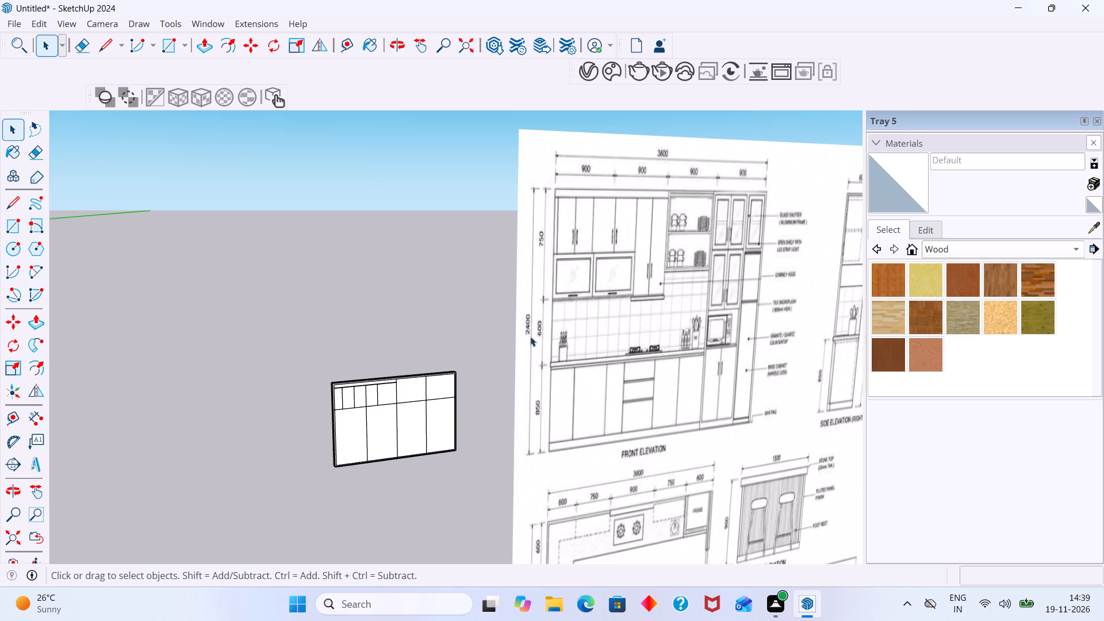
pyautogui.scroll(-4, 533, 336)
pyautogui.scroll(7, 443, 395)
pyautogui.moveTo(431, 381); pyautogui.dragTo(408, 393, button='middle')
pyautogui.scroll(-4, 544, 356)
pyautogui.moveTo(540, 354); pyautogui.dragTo(493, 351, button='middle')
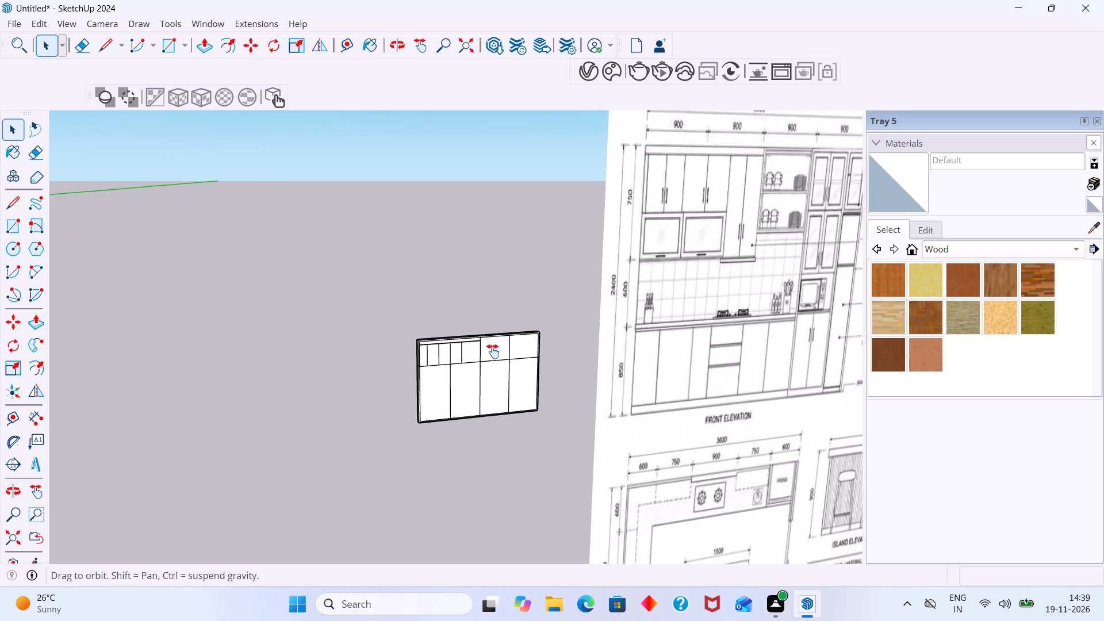
pyautogui.moveTo(493, 351); pyautogui.dragTo(399, 369, button='middle')
pyautogui.scroll(-3, 423, 385)
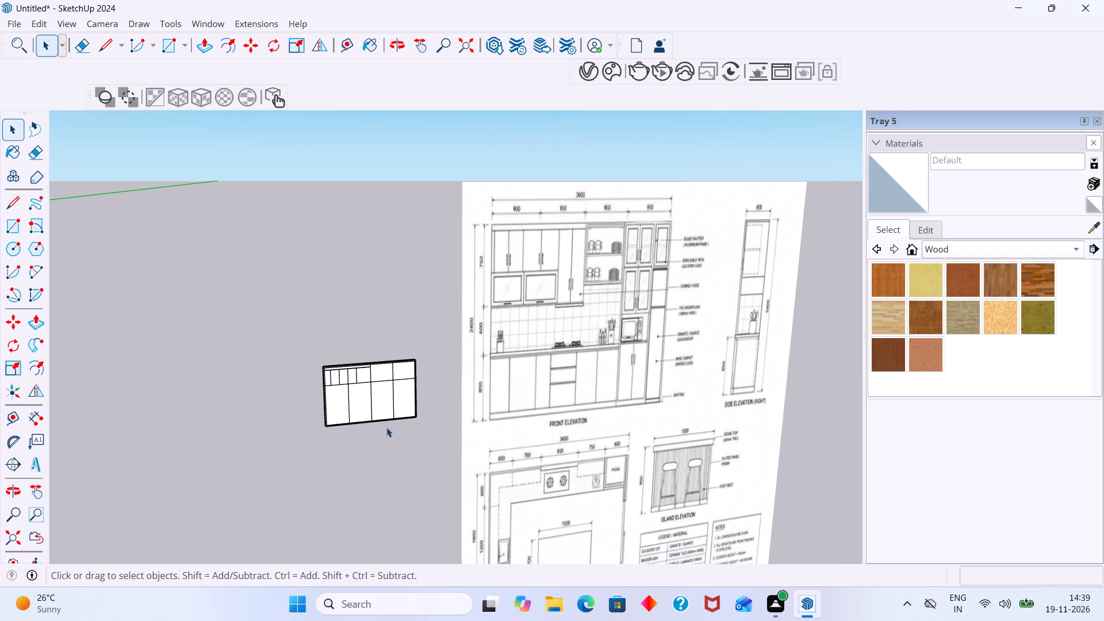
pyautogui.moveTo(386, 427); pyautogui.dragTo(402, 420, button='middle')
pyautogui.moveTo(394, 378); pyautogui.dragTo(426, 375, button='middle')
pyautogui.scroll(5, 556, 257)
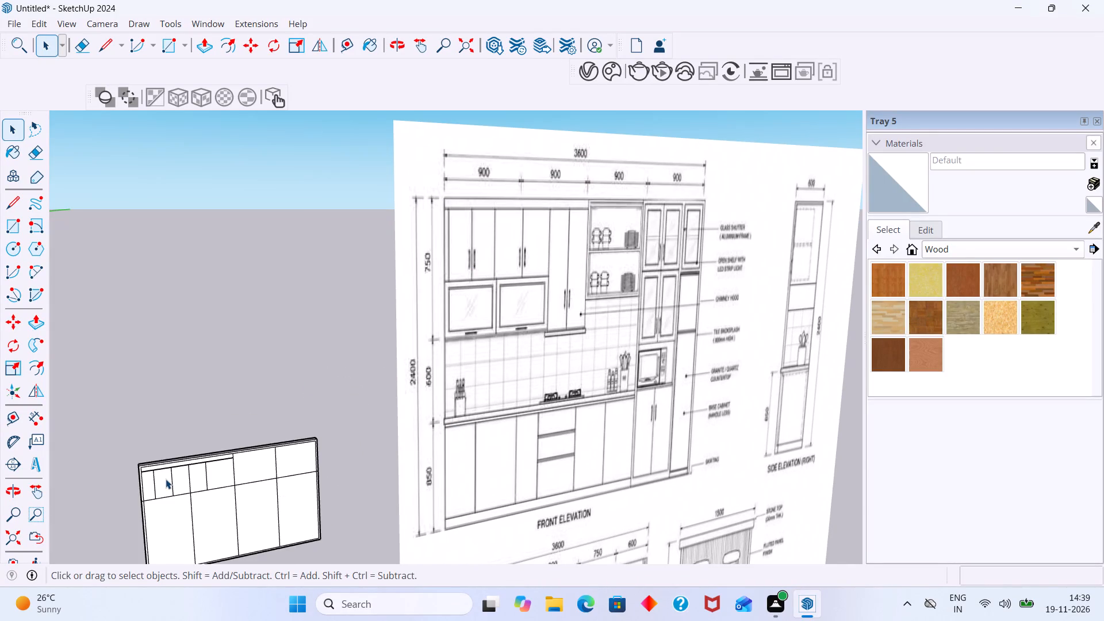
pyautogui.scroll(10, 145, 487)
pyautogui.moveTo(160, 486); pyautogui.dragTo(96, 499, button='middle')
pyautogui.scroll(-7, 177, 469)
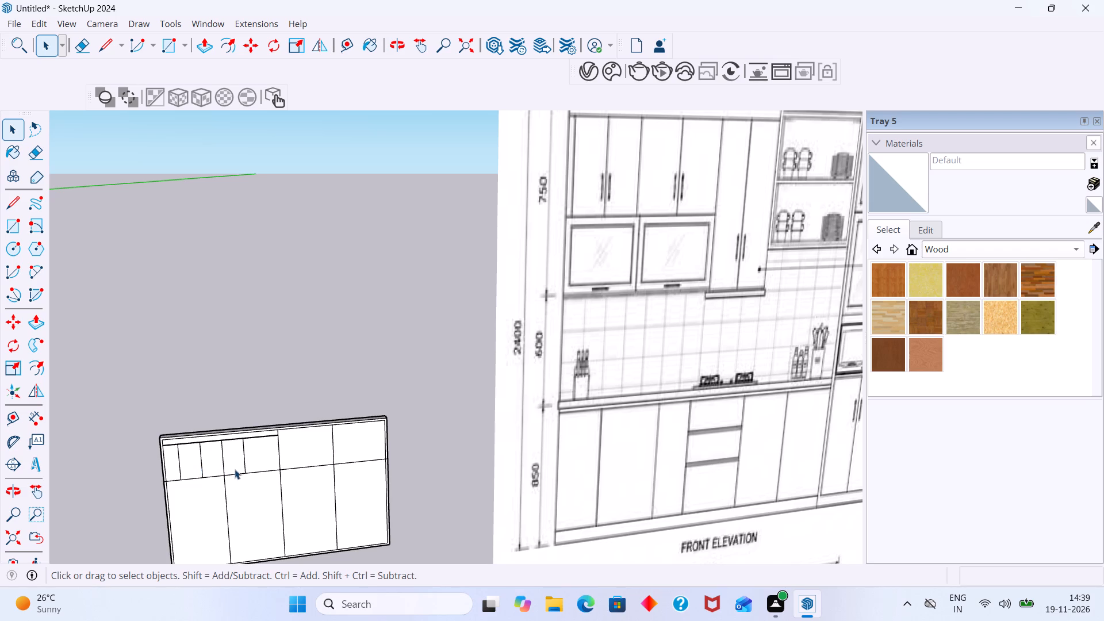
pyautogui.moveTo(229, 491); pyautogui.dragTo(233, 484, button='middle')
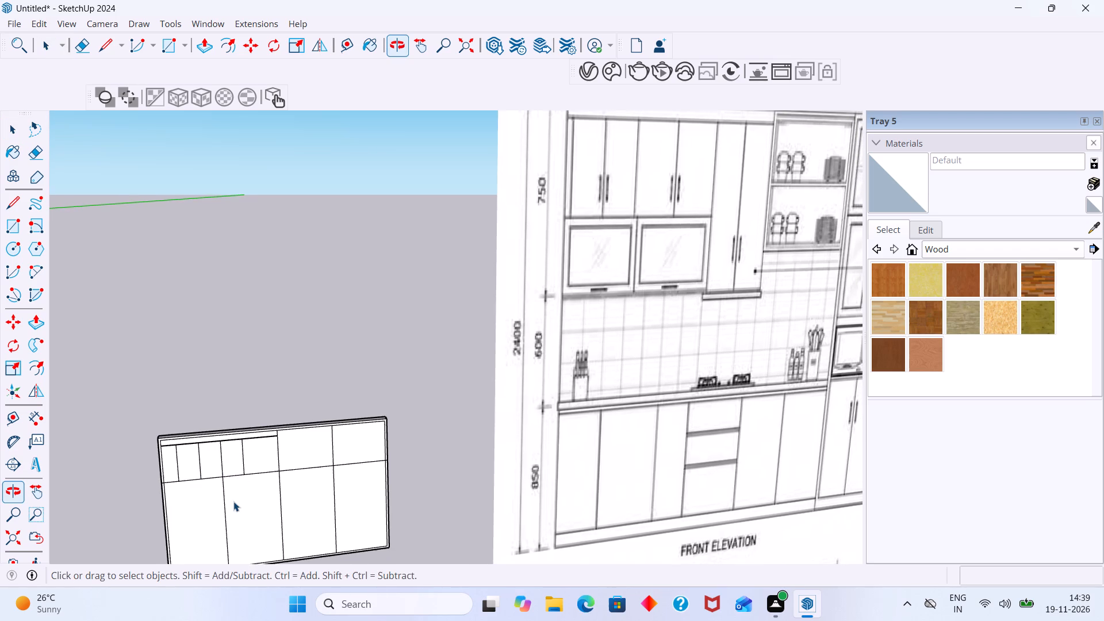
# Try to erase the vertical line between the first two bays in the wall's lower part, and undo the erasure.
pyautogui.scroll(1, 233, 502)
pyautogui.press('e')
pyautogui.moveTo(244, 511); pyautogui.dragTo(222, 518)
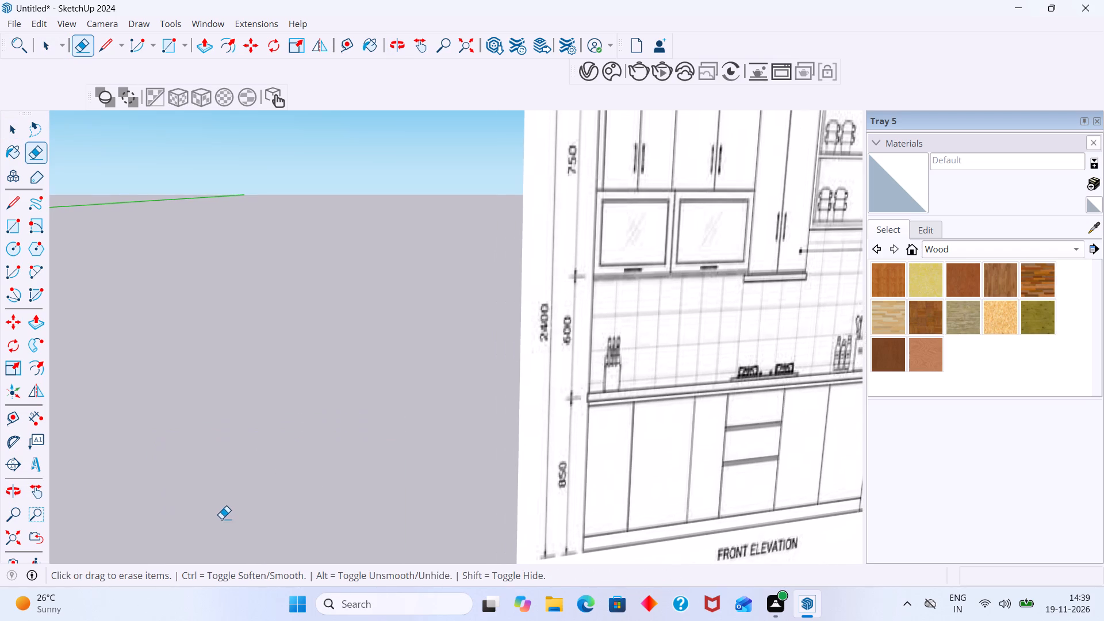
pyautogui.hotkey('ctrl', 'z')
# Inside the wall group, erase the vertical line between the first two bays in the wall's lower part.
pyautogui.press('space')
pyautogui.doubleClick(241, 525)
pyautogui.click(239, 521)
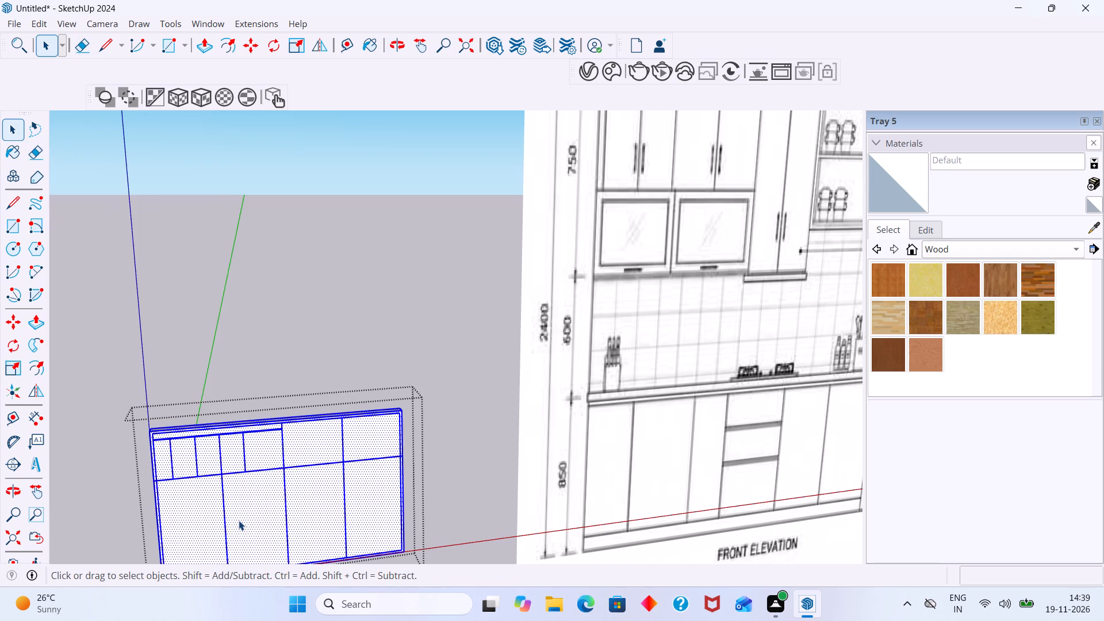
pyautogui.click(239, 520)
pyautogui.press('e')
pyautogui.moveTo(240, 522); pyautogui.dragTo(225, 533)
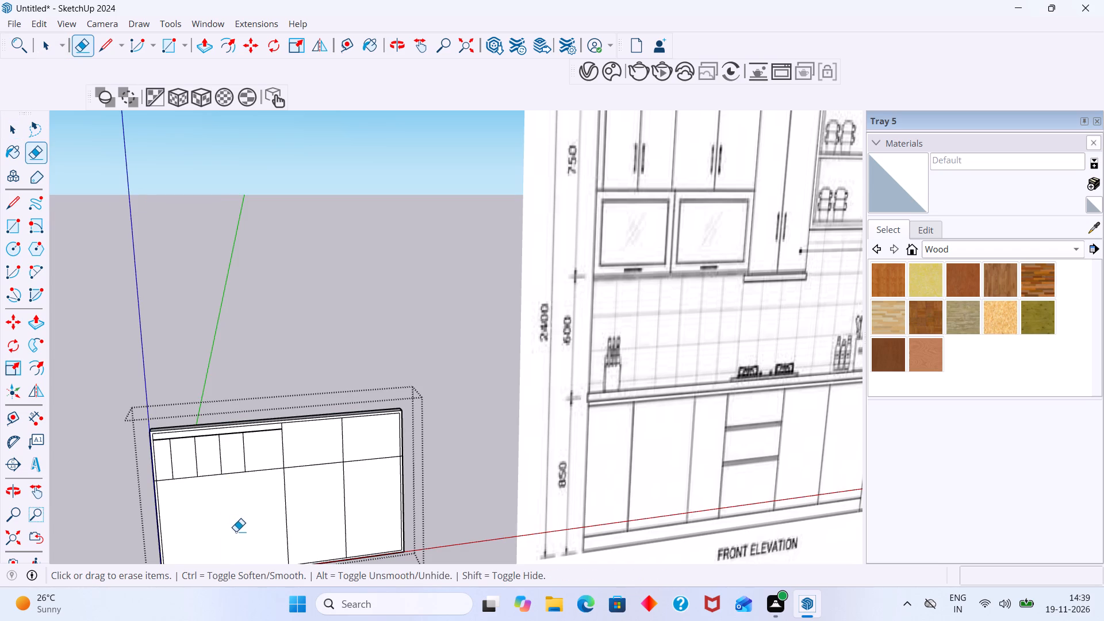
# Draw a 1614 mm vertical line from the lower end of the fourth upper door divider down to the wall front's inner bottom edge.
pyautogui.scroll(1, 283, 496)
pyautogui.scroll(-6, 283, 496)
pyautogui.press('space')
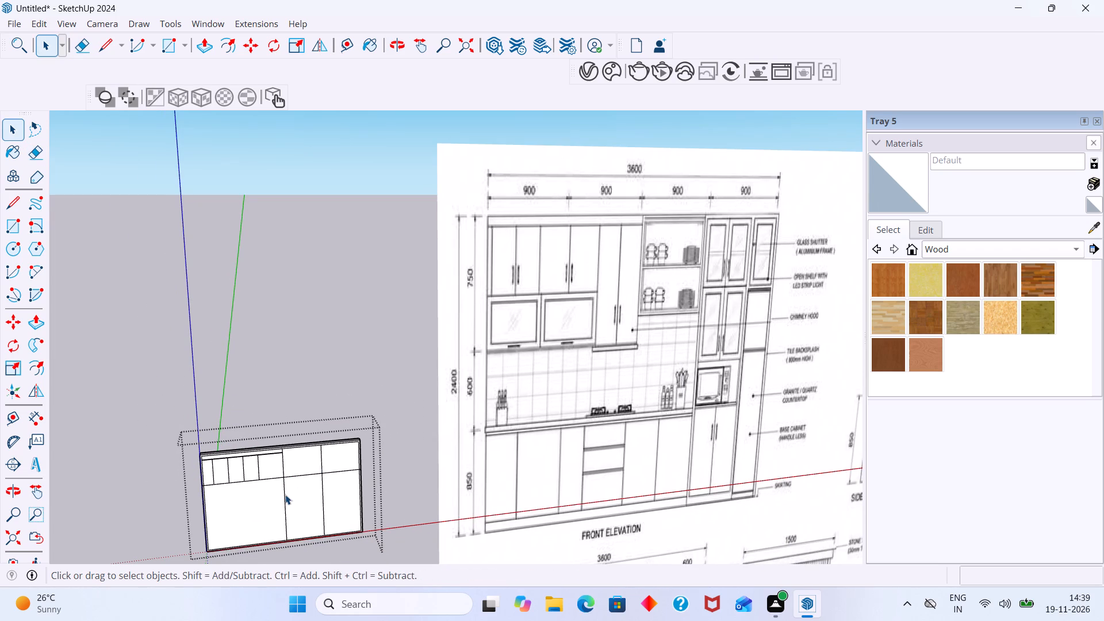
pyautogui.press('l')
pyautogui.scroll(9, 251, 498)
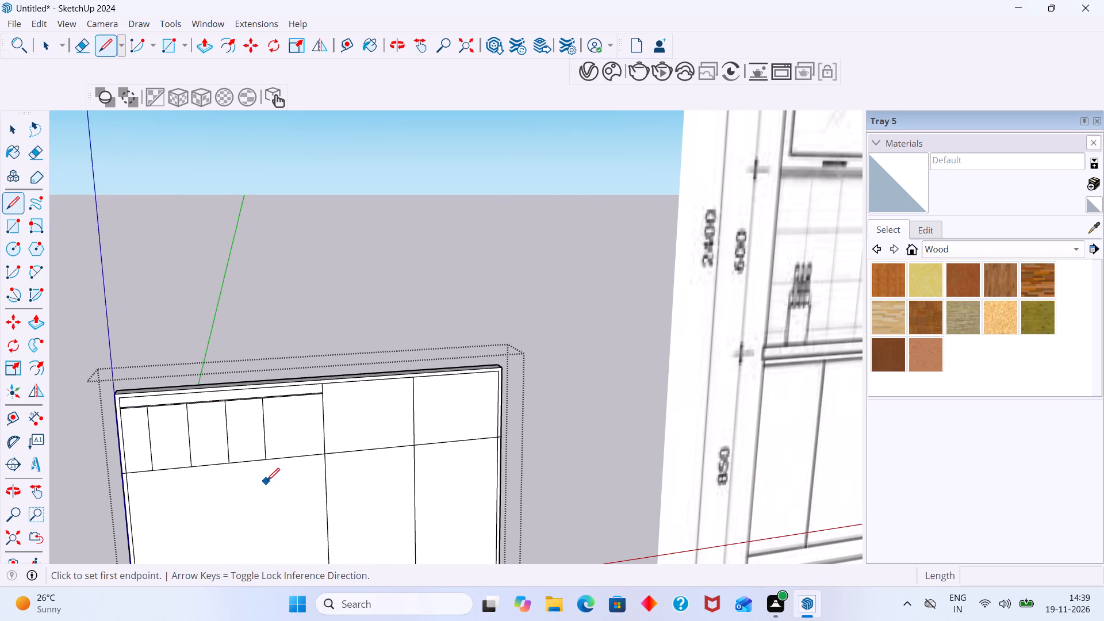
pyautogui.scroll(3, 321, 487)
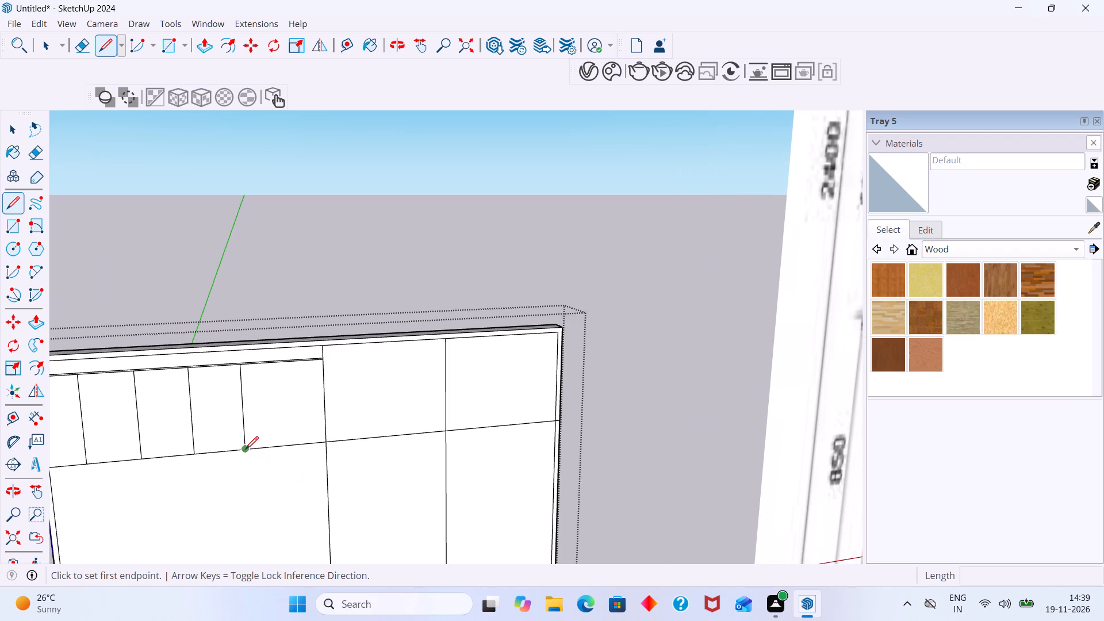
pyautogui.click(249, 448)
pyautogui.scroll(-3, 262, 512)
pyautogui.moveTo(263, 515); pyautogui.dragTo(313, 342, button='middle')
pyautogui.scroll(-3, 300, 384)
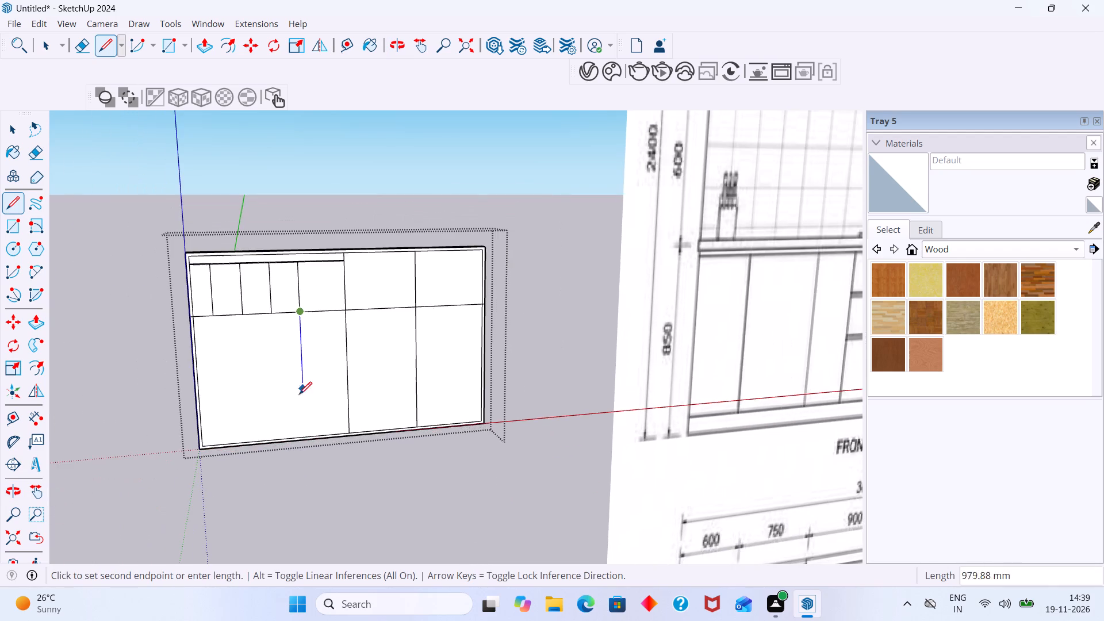
pyautogui.scroll(11, 305, 436)
pyautogui.click(302, 443)
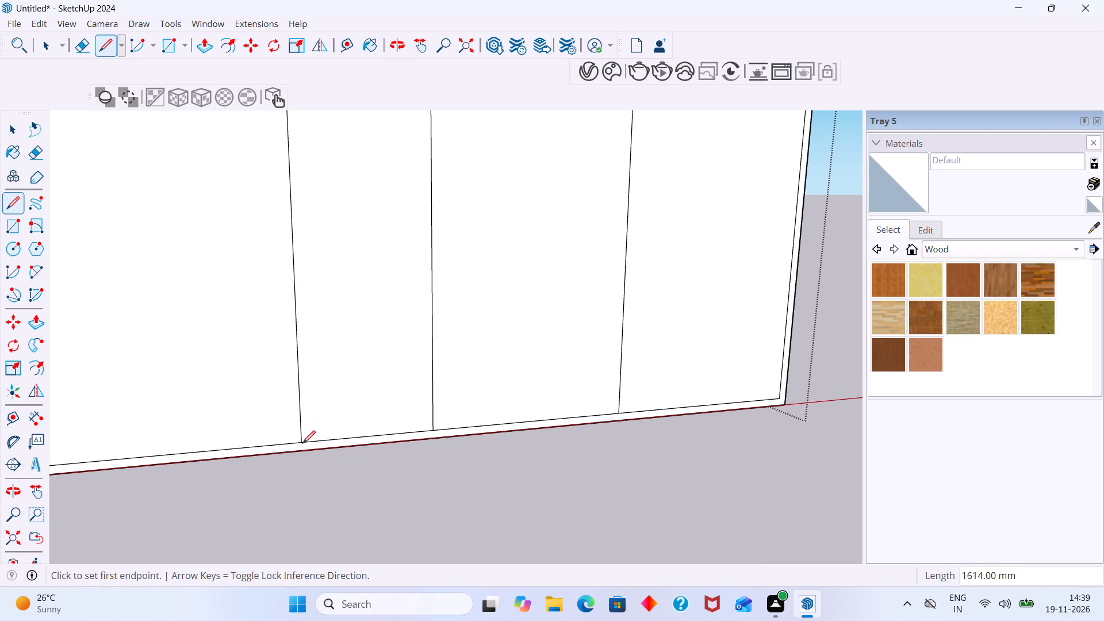
pyautogui.press('space')
# Leave the wall group and compare its divisions with the cabinets in the front elevation.
pyautogui.scroll(-18, 329, 423)
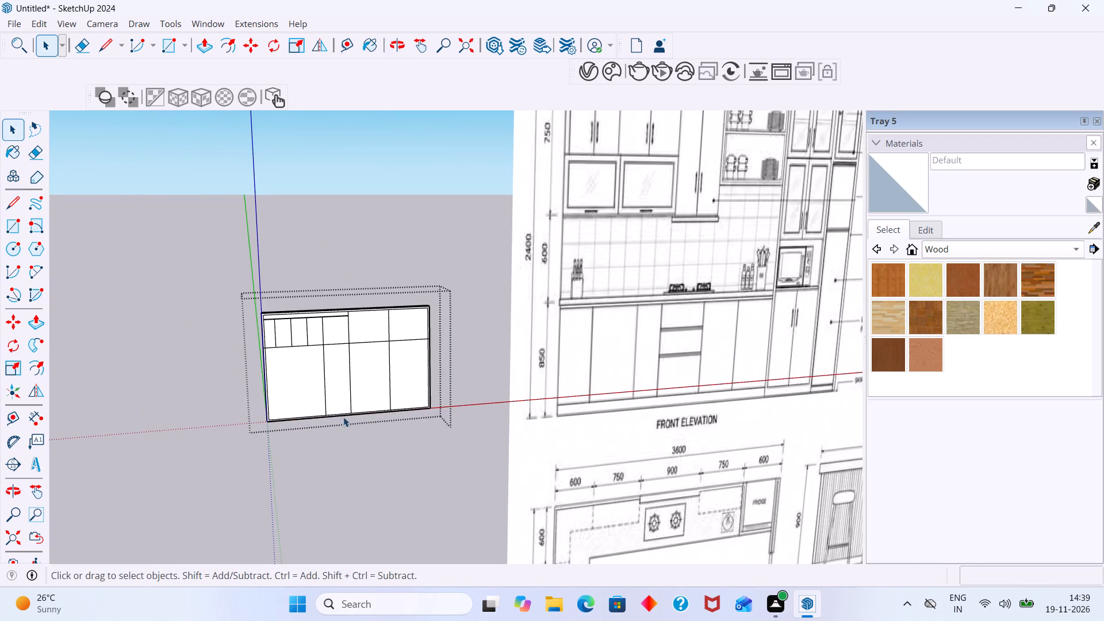
pyautogui.moveTo(343, 416); pyautogui.dragTo(251, 408, button='middle')
pyautogui.scroll(-6, 267, 417)
pyautogui.moveTo(263, 425); pyautogui.dragTo(285, 442, button='middle')
pyautogui.scroll(3, 286, 462)
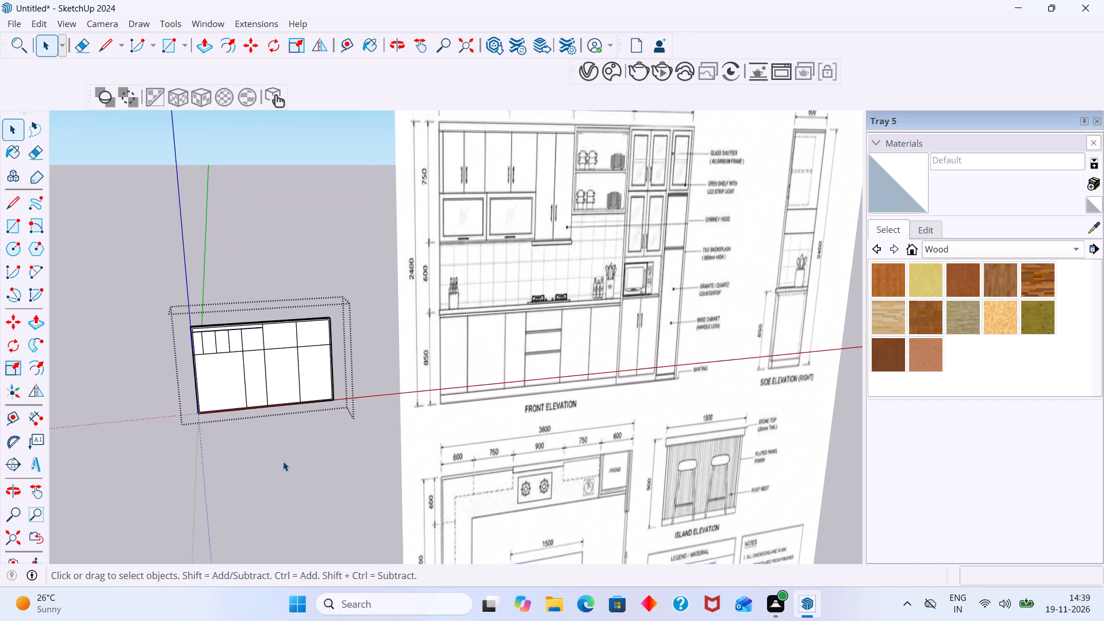
pyautogui.click(283, 461)
pyautogui.moveTo(286, 439); pyautogui.dragTo(306, 436, button='middle')
pyautogui.scroll(-5, 304, 436)
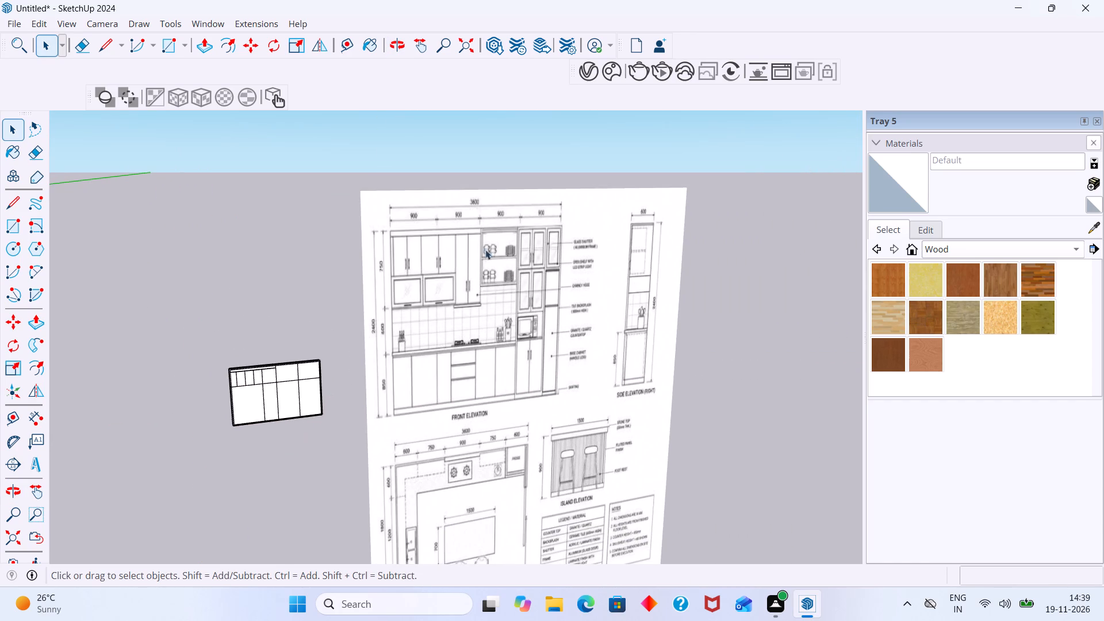
pyautogui.scroll(2, 396, 258)
pyautogui.scroll(2, 234, 408)
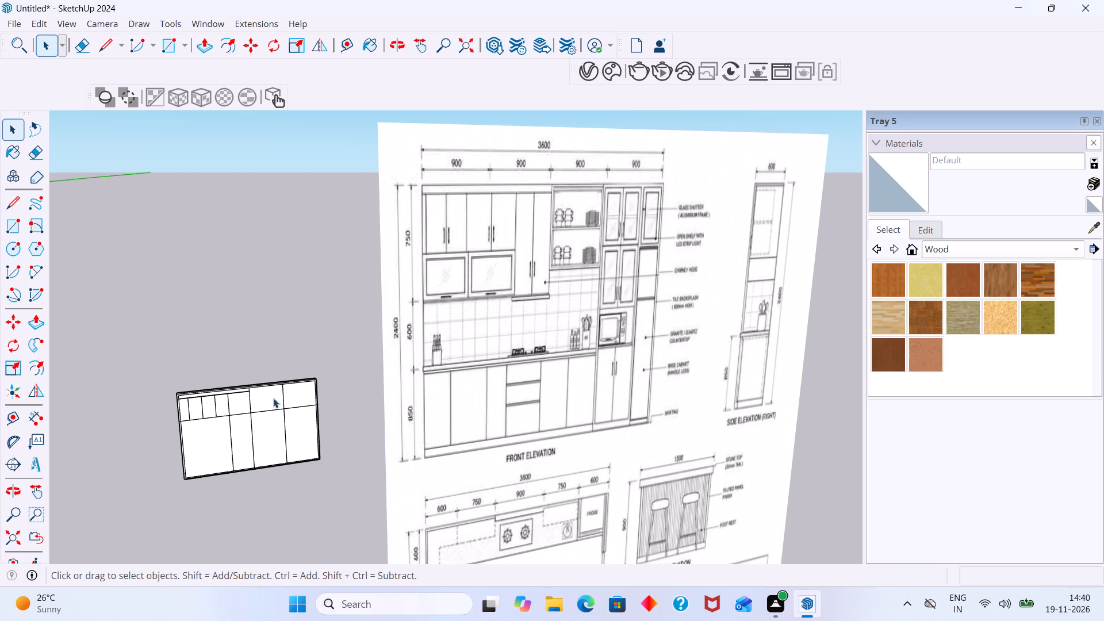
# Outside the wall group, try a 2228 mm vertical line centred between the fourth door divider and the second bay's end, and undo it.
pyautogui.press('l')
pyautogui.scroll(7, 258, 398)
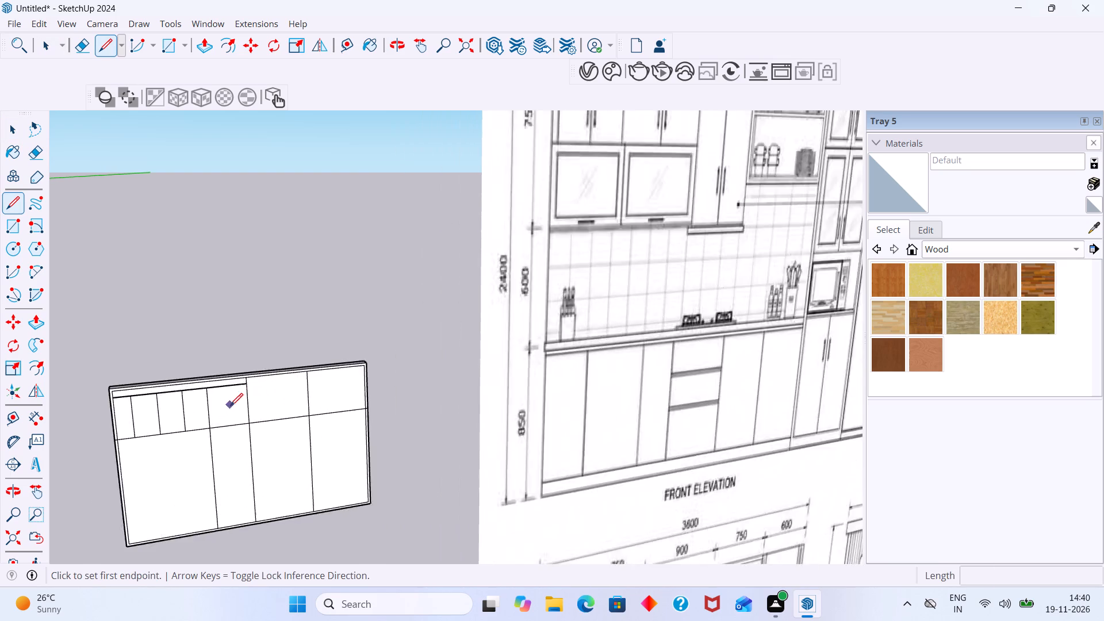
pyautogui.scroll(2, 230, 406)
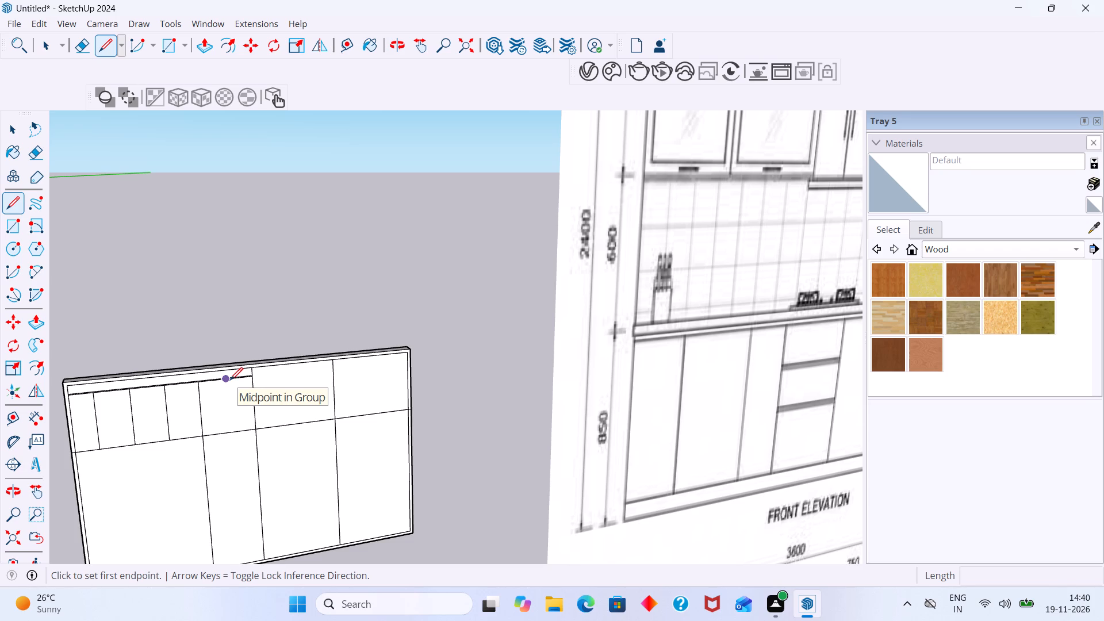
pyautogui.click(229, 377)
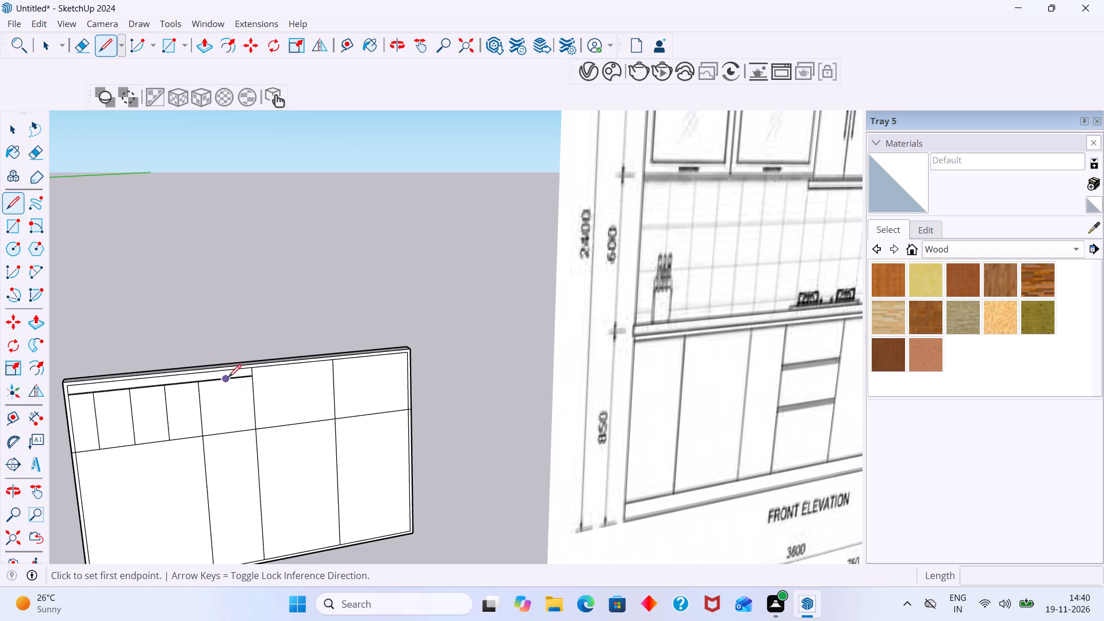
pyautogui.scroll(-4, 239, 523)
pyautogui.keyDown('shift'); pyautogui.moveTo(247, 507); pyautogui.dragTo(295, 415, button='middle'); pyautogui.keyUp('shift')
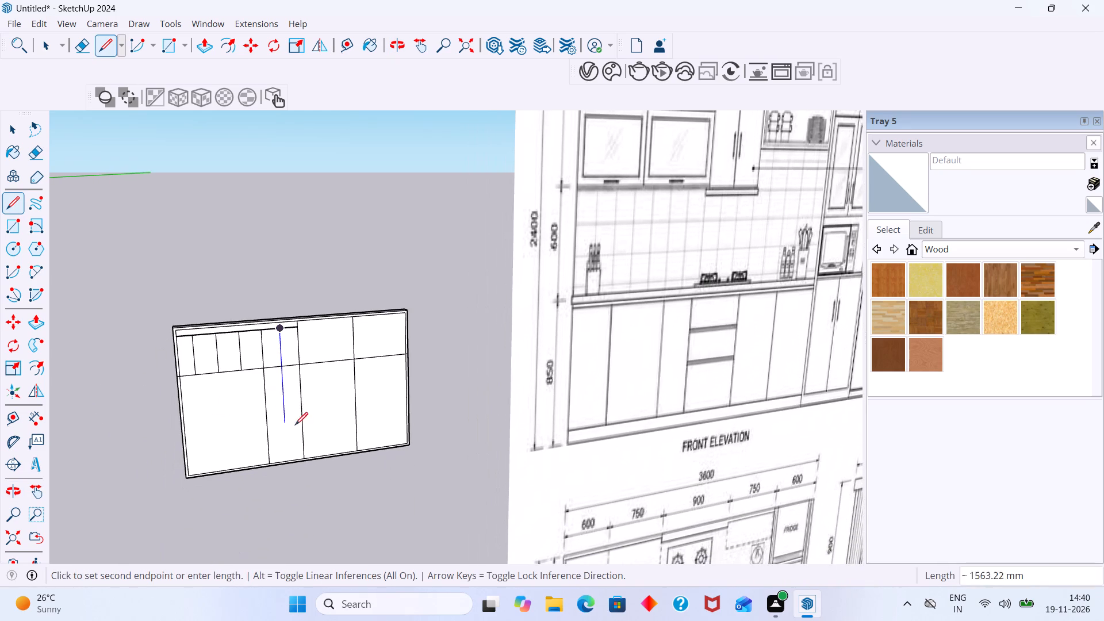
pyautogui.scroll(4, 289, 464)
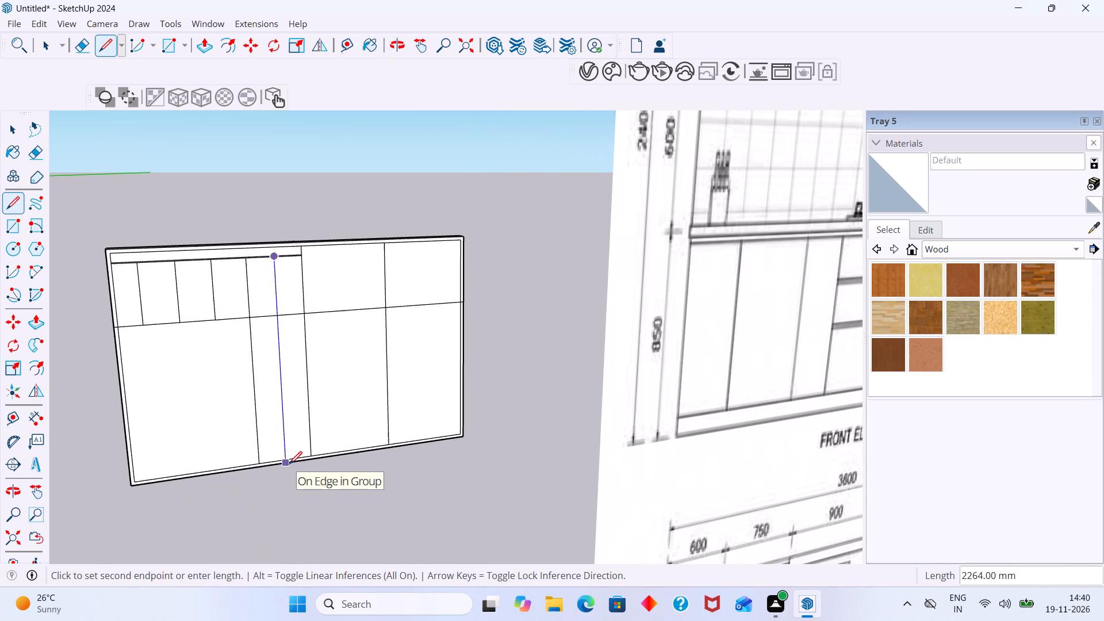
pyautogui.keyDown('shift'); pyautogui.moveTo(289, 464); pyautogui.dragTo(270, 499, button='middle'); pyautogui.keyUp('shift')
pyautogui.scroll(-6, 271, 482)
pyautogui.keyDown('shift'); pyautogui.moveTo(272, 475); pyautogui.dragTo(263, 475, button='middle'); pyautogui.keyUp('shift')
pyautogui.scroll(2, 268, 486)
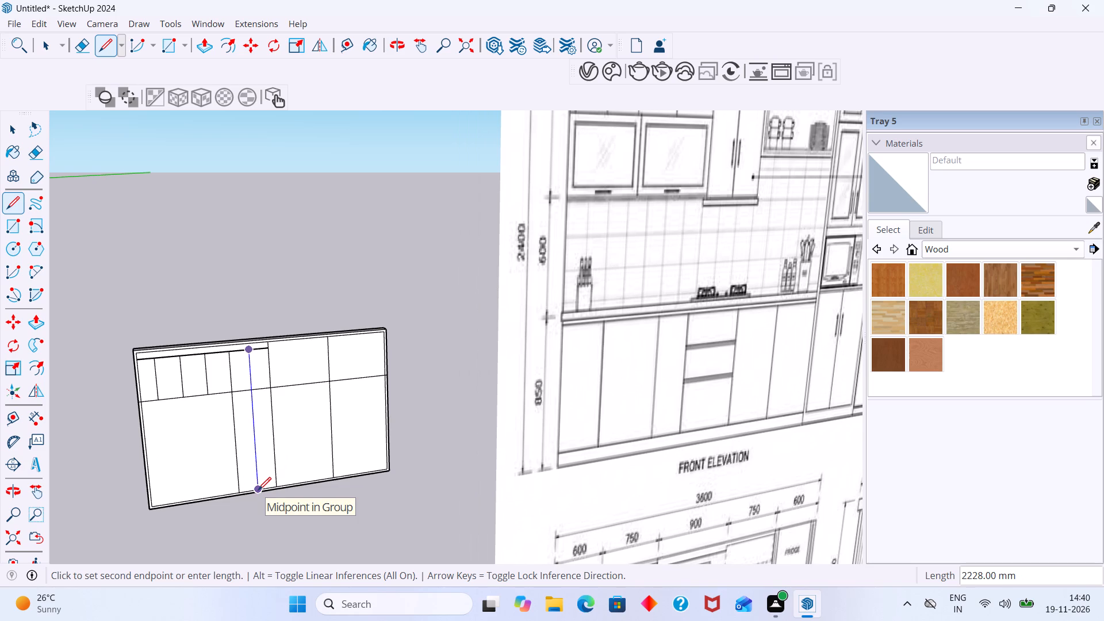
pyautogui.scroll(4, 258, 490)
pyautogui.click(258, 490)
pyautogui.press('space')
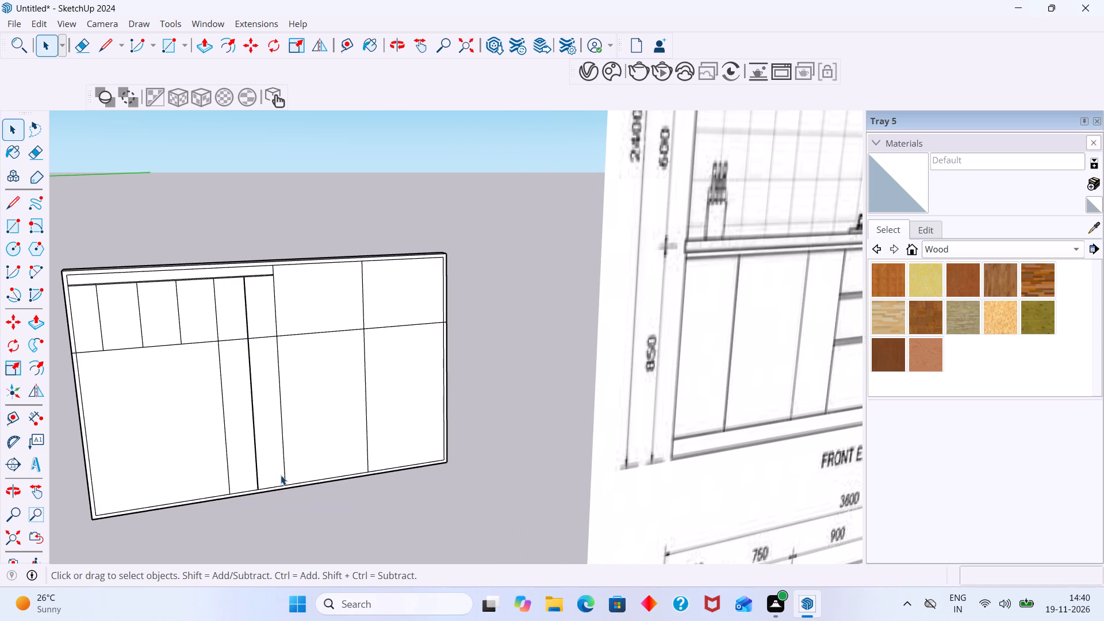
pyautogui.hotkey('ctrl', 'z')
# Inside the wall group, draw a 2228 mm vertical line from midway between the fourth divider and the second bay's end to the inner bottom edge.
pyautogui.scroll(3, 252, 435)
pyautogui.tripleClick(252, 434)
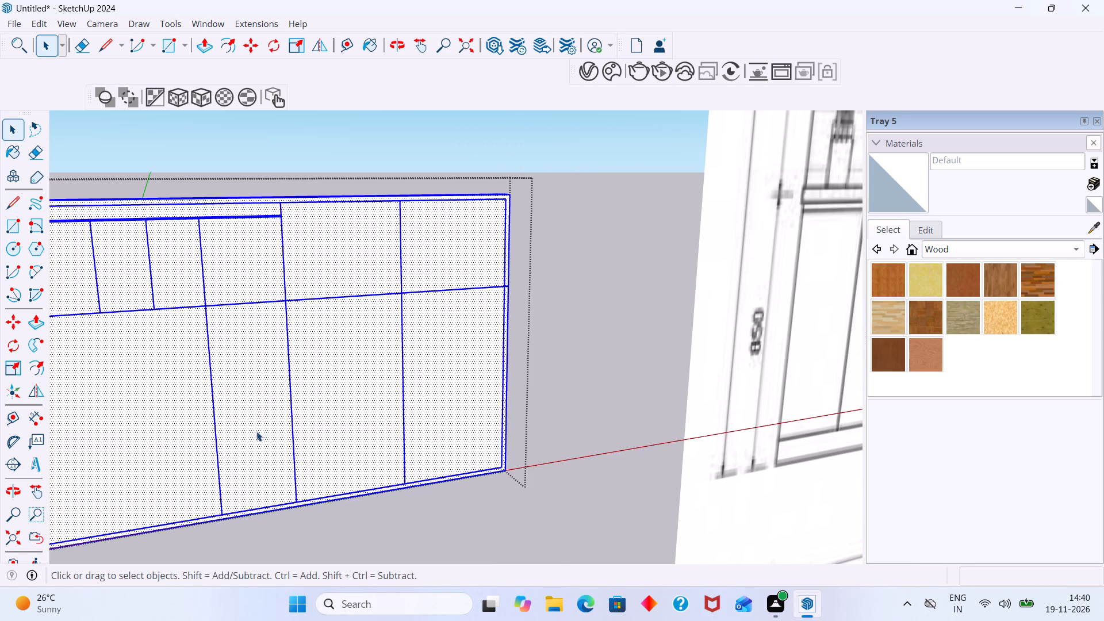
pyautogui.press('l')
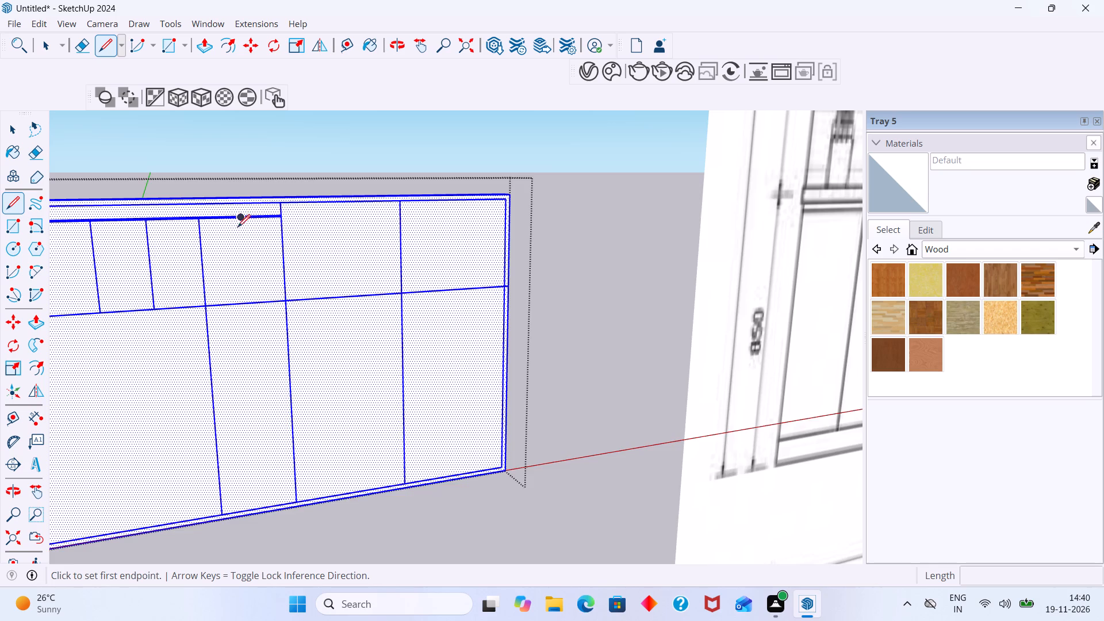
pyautogui.scroll(10, 236, 228)
pyautogui.click(255, 196)
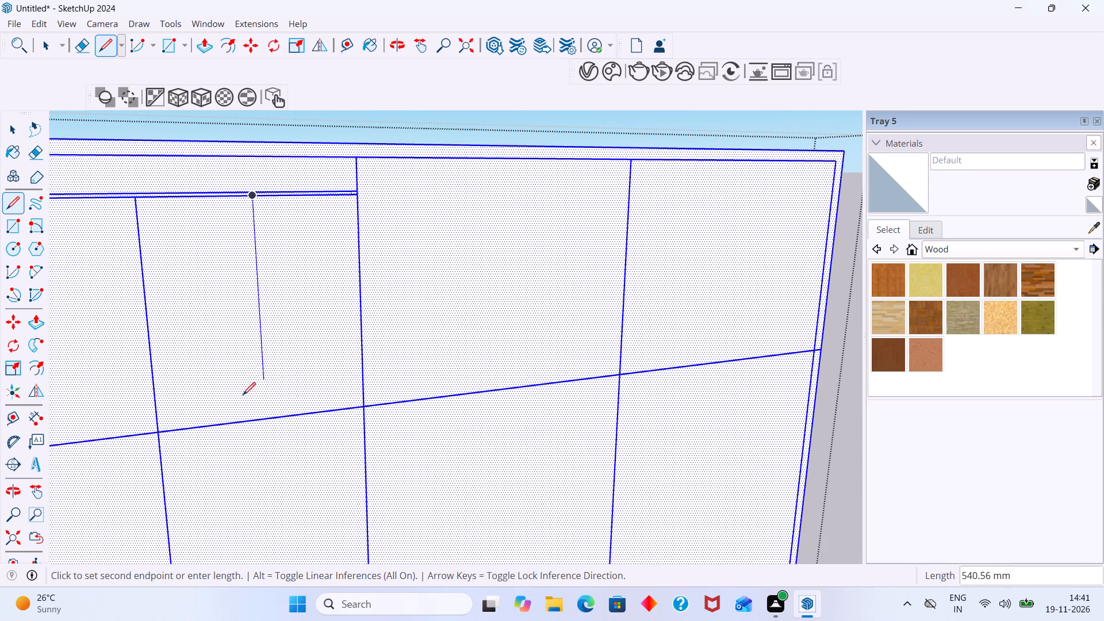
pyautogui.scroll(-2, 279, 480)
pyautogui.keyDown('shift'); pyautogui.moveTo(291, 449); pyautogui.dragTo(316, 315, button='middle'); pyautogui.keyUp('shift')
pyautogui.scroll(-5, 300, 388)
pyautogui.moveTo(313, 443); pyautogui.dragTo(339, 294, button='middle')
pyautogui.scroll(3, 337, 448)
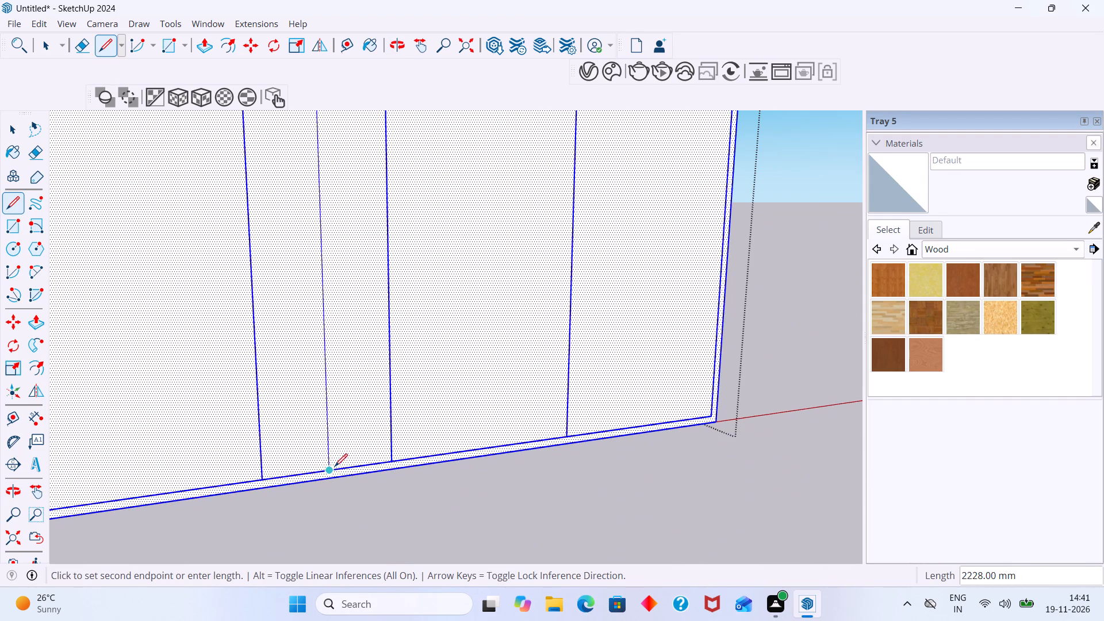
pyautogui.click(332, 467)
pyautogui.press('space')
pyautogui.scroll(-7, 362, 450)
pyautogui.click(479, 500)
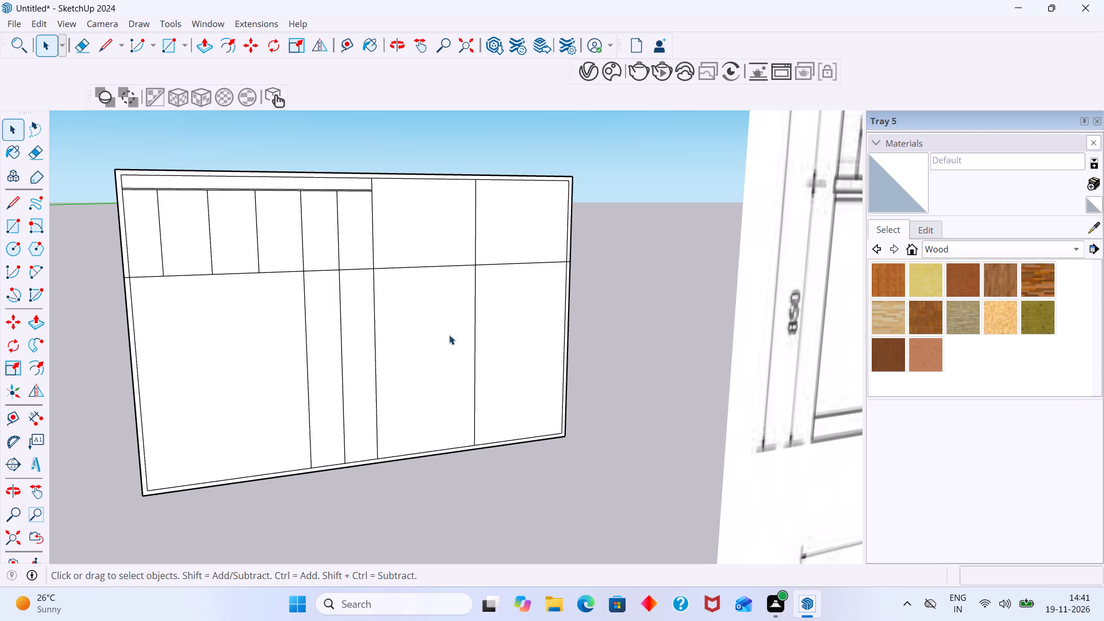
# Examine the wall's new narrow divisions against the tall upper cabinet and base cabinets in the front elevation.
pyautogui.scroll(-5, 730, 308)
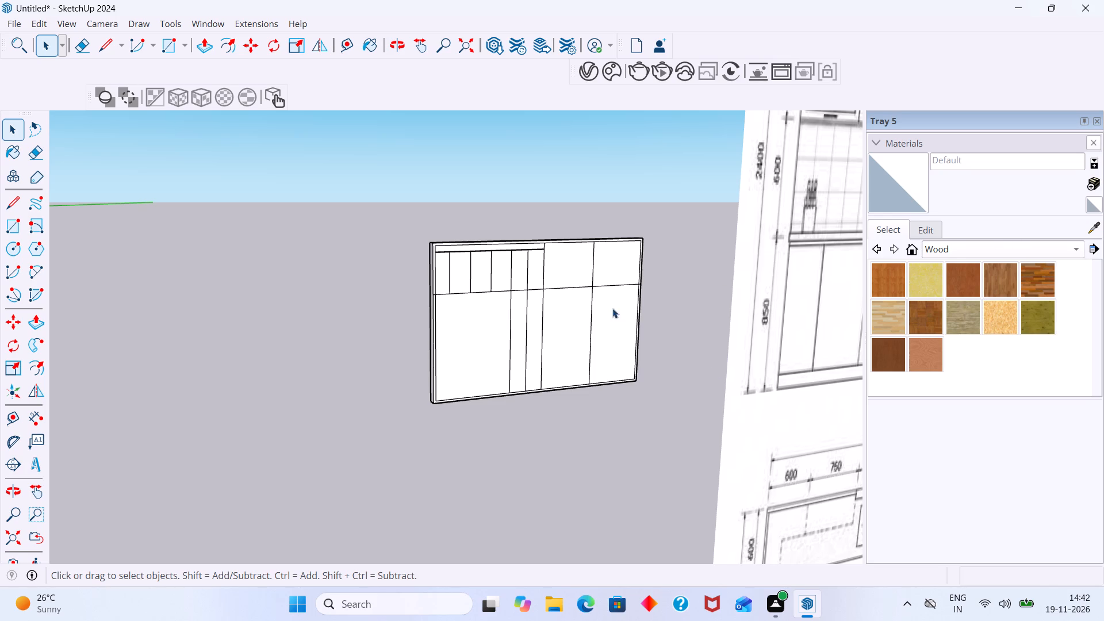
pyautogui.scroll(6, 528, 320)
pyautogui.moveTo(512, 325); pyautogui.dragTo(467, 341, button='middle')
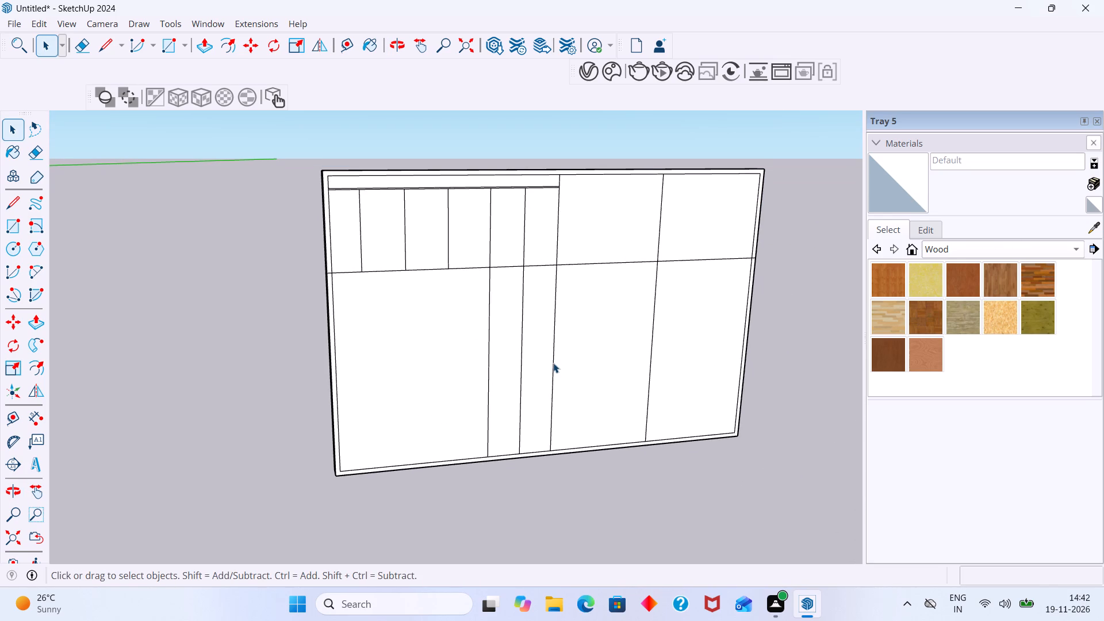
pyautogui.doubleClick(539, 365)
pyautogui.click(536, 365)
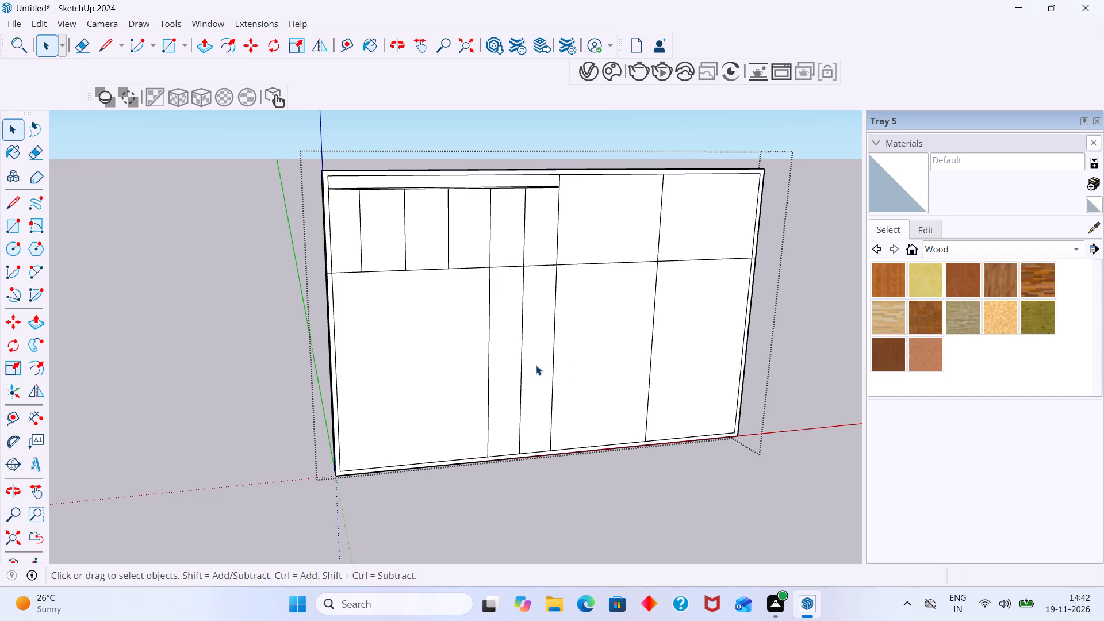
pyautogui.click(531, 368)
pyautogui.scroll(-14, 527, 371)
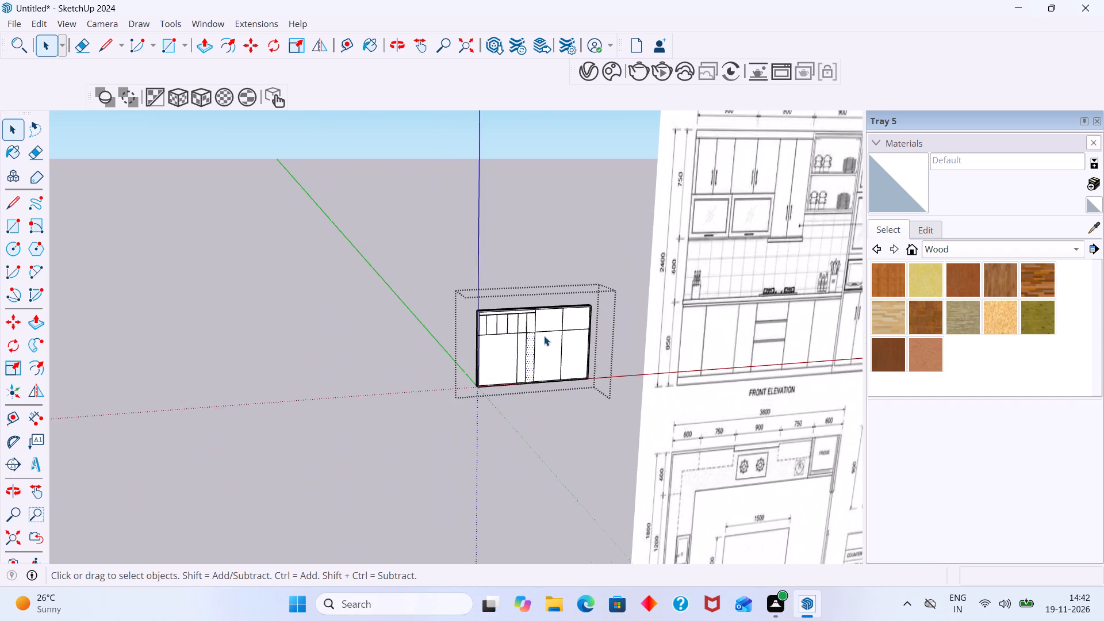
pyautogui.keyDown('shift'); pyautogui.moveTo(523, 331); pyautogui.dragTo(356, 305, button='middle'); pyautogui.keyUp('shift')
pyautogui.scroll(-3, 388, 329)
pyautogui.moveTo(413, 362); pyautogui.dragTo(470, 372, button='middle')
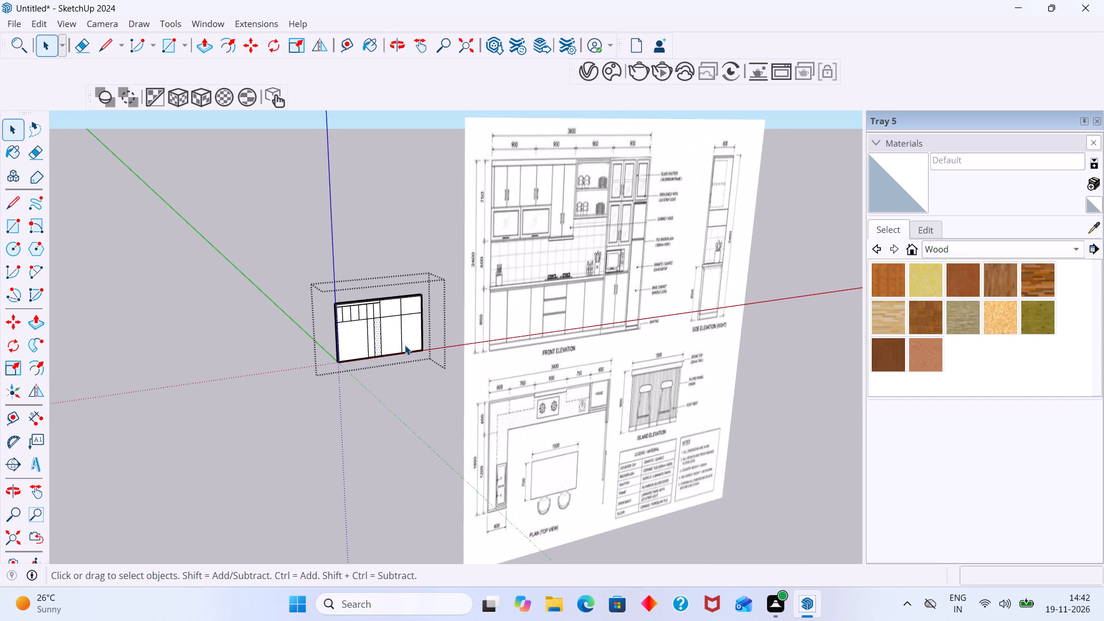
pyautogui.moveTo(415, 344); pyautogui.dragTo(444, 339, button='middle')
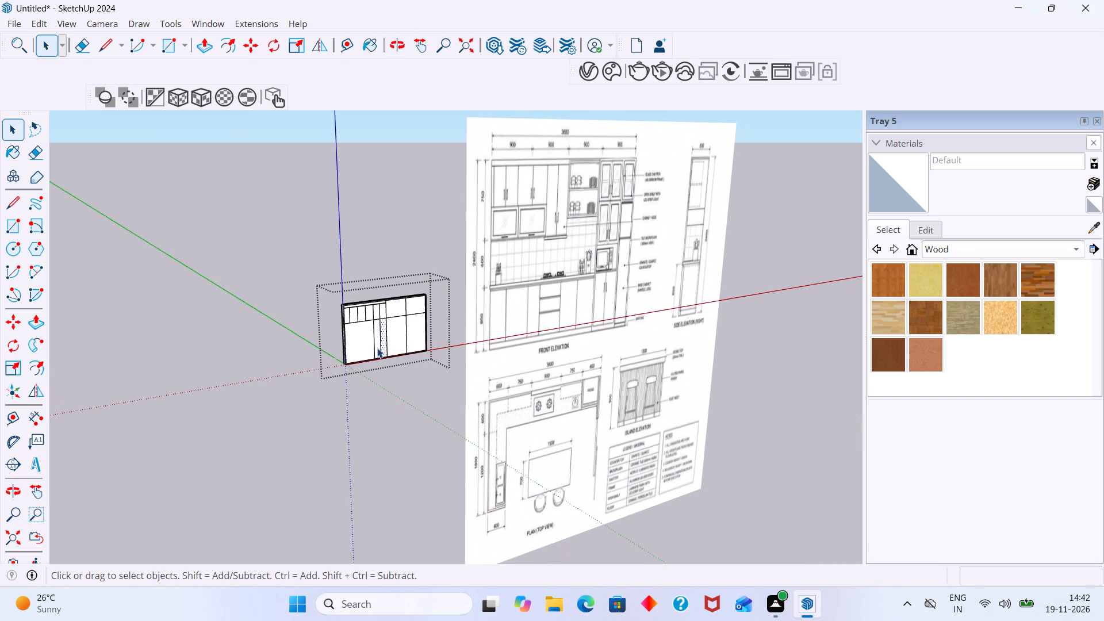
pyautogui.click(347, 397)
pyautogui.moveTo(370, 354); pyautogui.dragTo(312, 351, button='middle')
pyautogui.scroll(1, 348, 334)
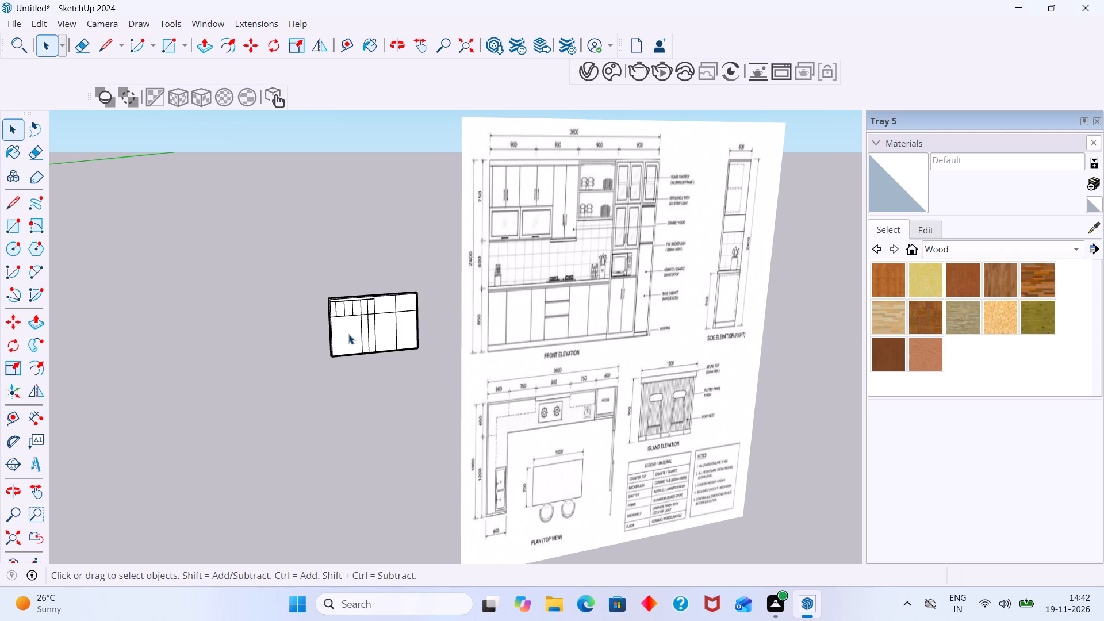
pyautogui.scroll(1, 372, 328)
pyautogui.keyDown('shift'); pyautogui.moveTo(372, 328); pyautogui.dragTo(276, 344, button='middle'); pyautogui.keyUp('shift')
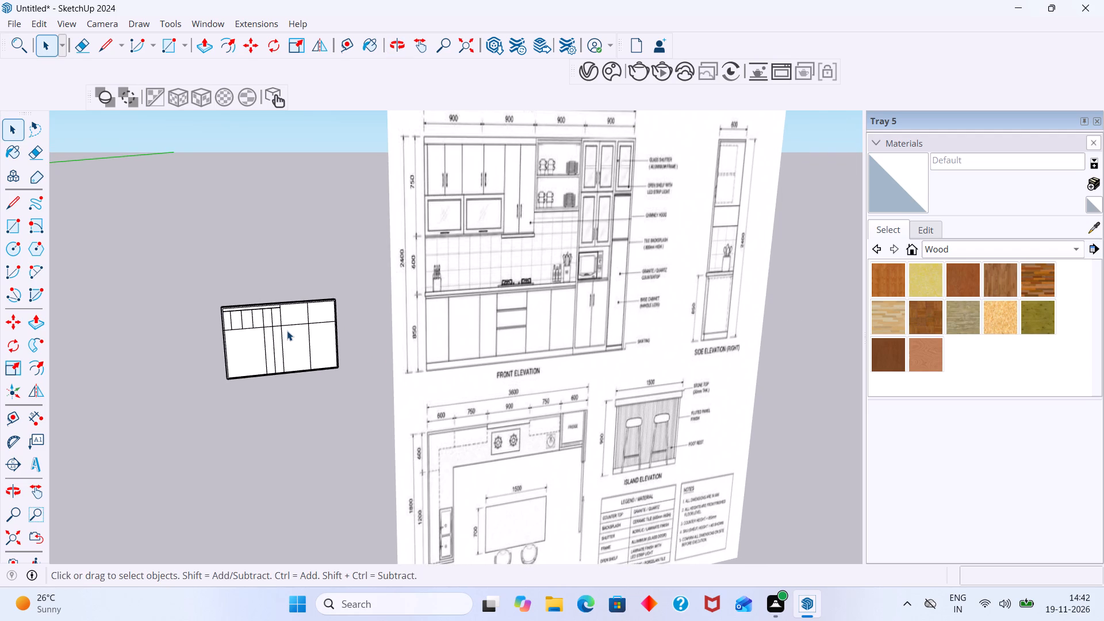
pyautogui.keyDown('shift'); pyautogui.moveTo(276, 335); pyautogui.dragTo(246, 403, button='middle'); pyautogui.keyUp('shift')
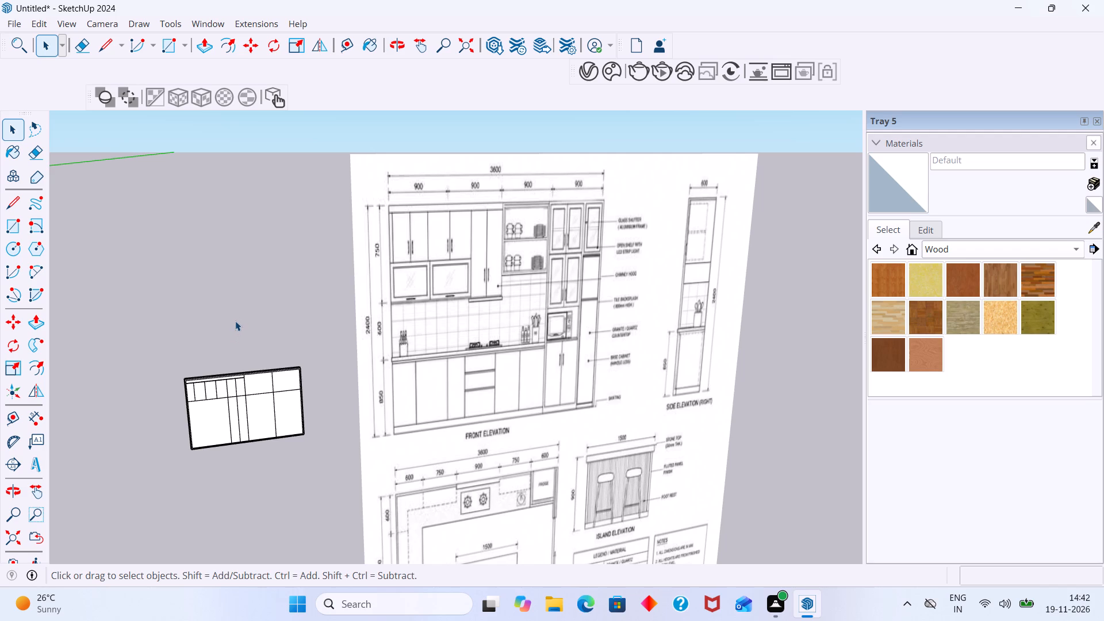
pyautogui.keyDown('shift'); pyautogui.moveTo(248, 392); pyautogui.dragTo(202, 396, button='middle'); pyautogui.keyUp('shift')
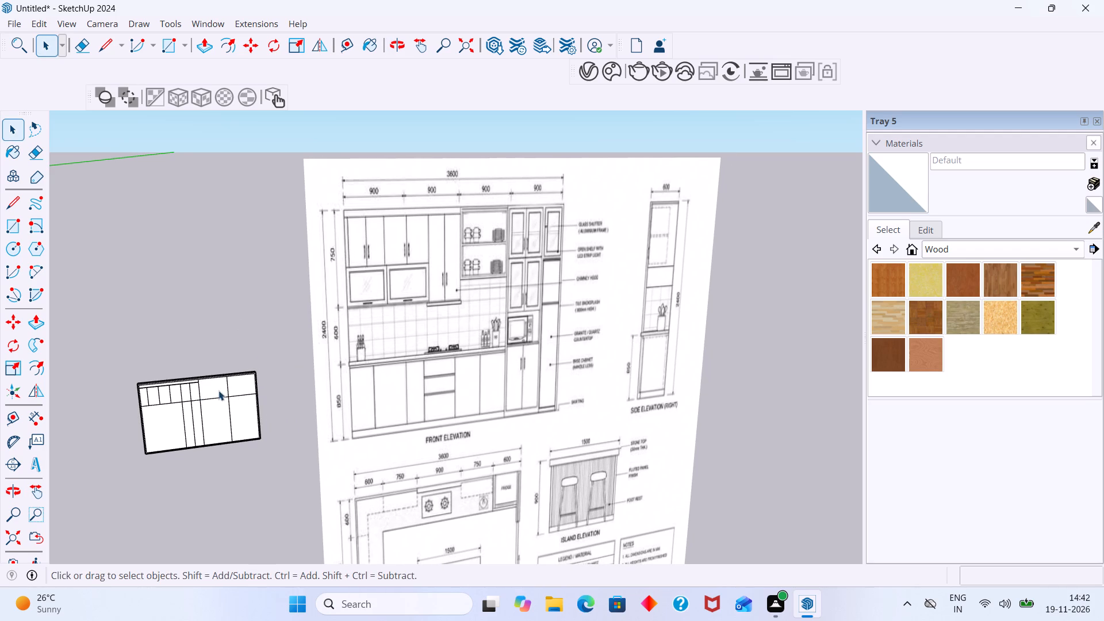
pyautogui.middleClick(235, 395)
pyautogui.moveTo(182, 419); pyautogui.dragTo(237, 397, button='middle')
pyautogui.scroll(1, 200, 411)
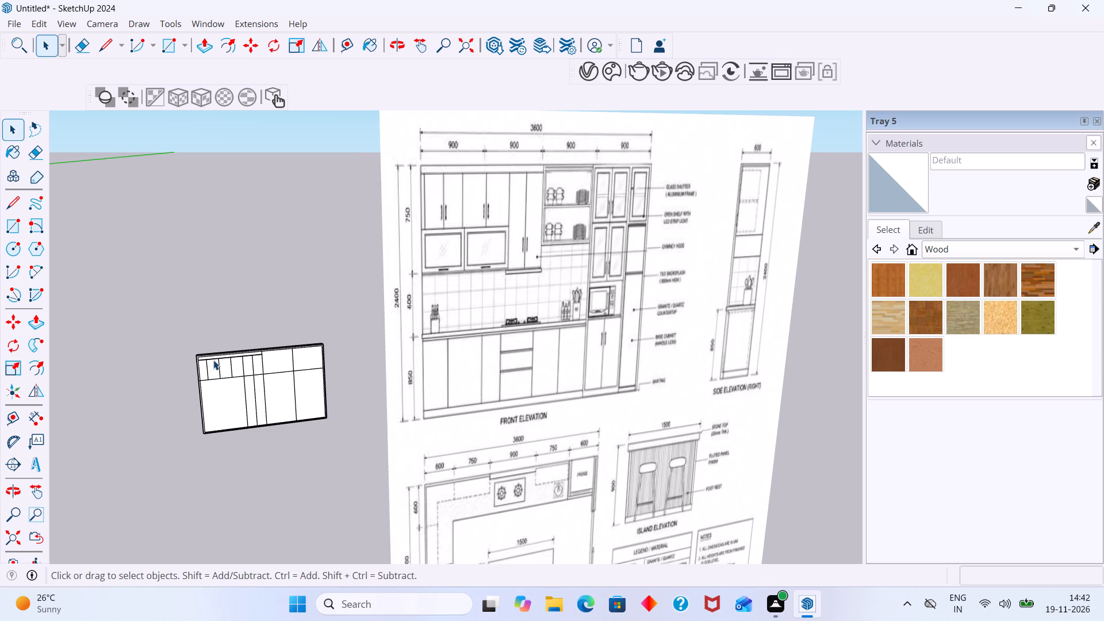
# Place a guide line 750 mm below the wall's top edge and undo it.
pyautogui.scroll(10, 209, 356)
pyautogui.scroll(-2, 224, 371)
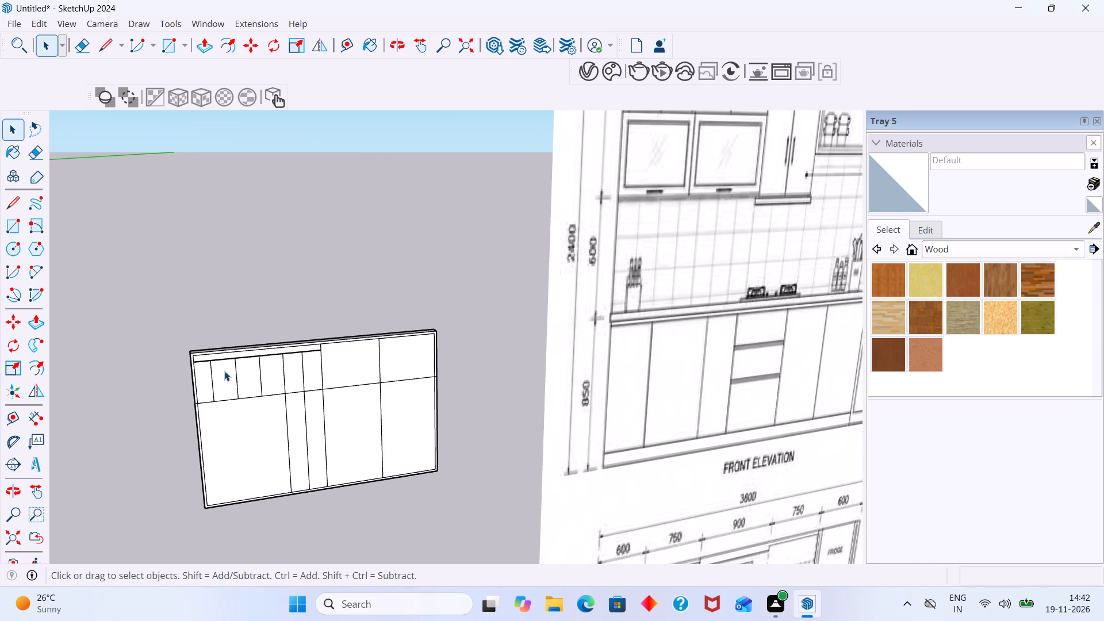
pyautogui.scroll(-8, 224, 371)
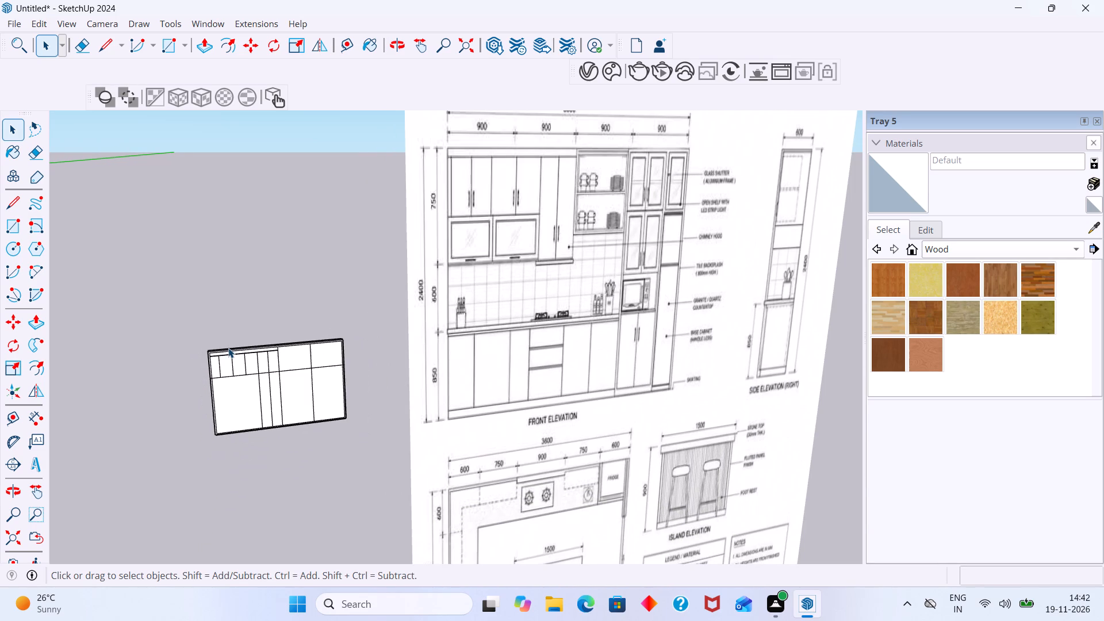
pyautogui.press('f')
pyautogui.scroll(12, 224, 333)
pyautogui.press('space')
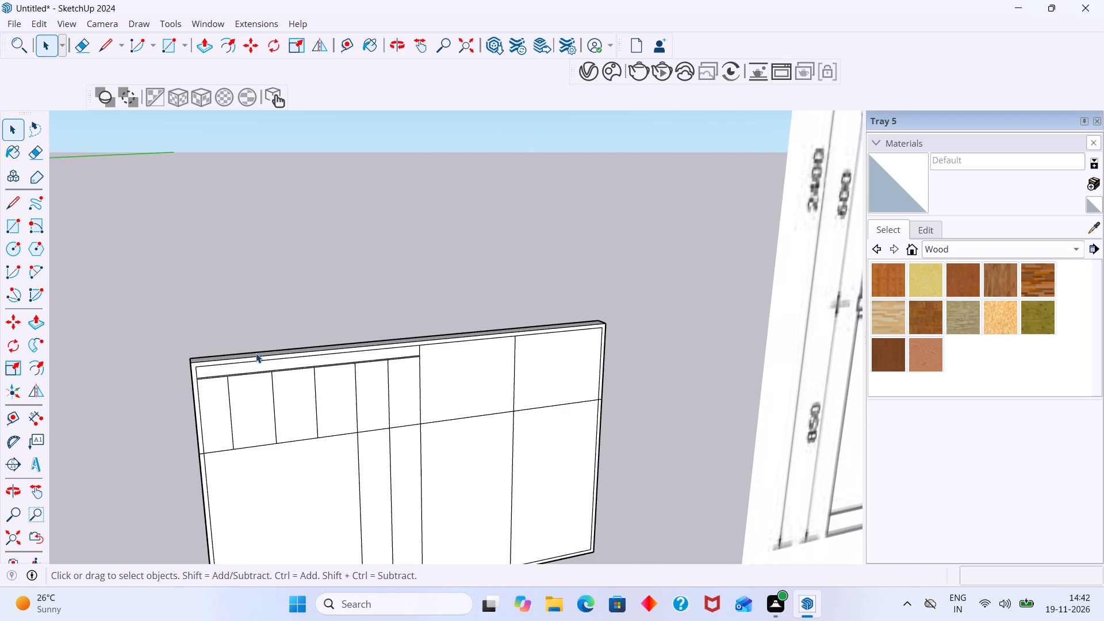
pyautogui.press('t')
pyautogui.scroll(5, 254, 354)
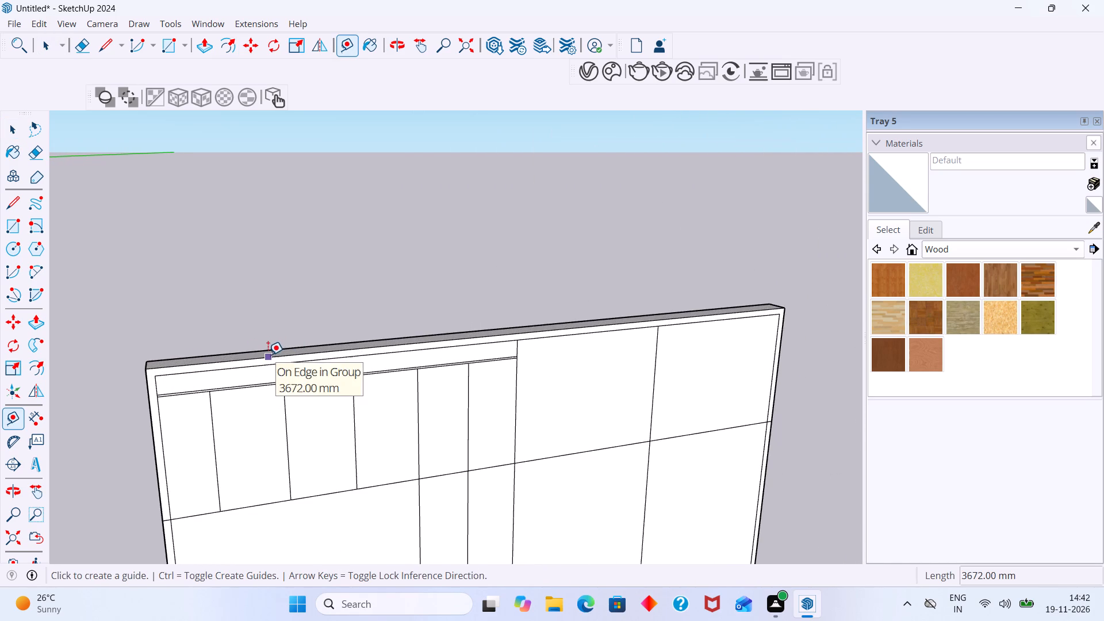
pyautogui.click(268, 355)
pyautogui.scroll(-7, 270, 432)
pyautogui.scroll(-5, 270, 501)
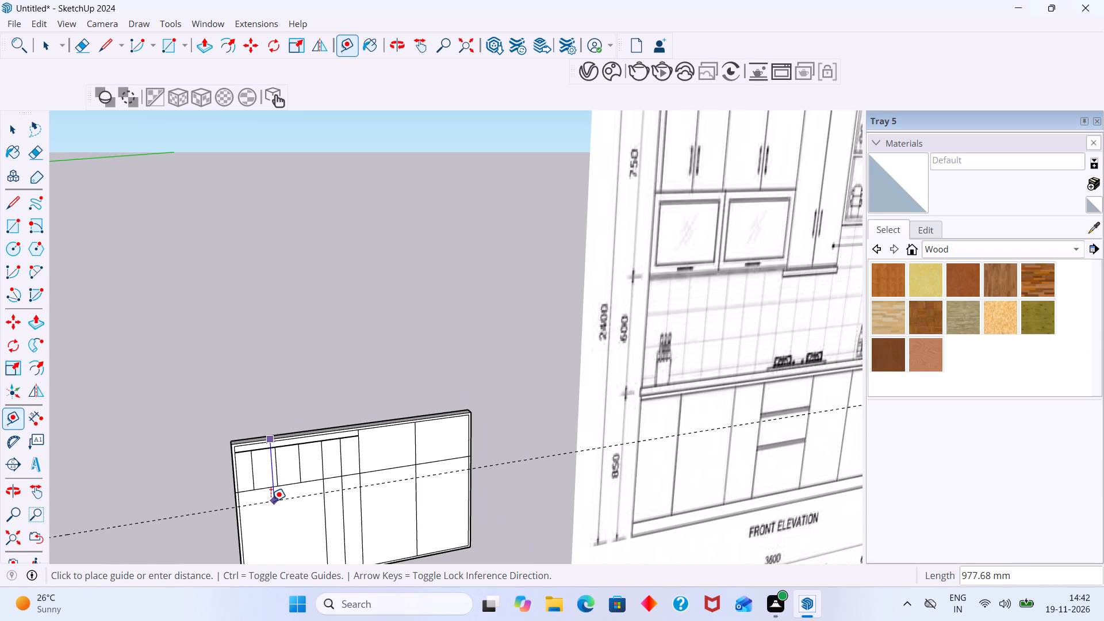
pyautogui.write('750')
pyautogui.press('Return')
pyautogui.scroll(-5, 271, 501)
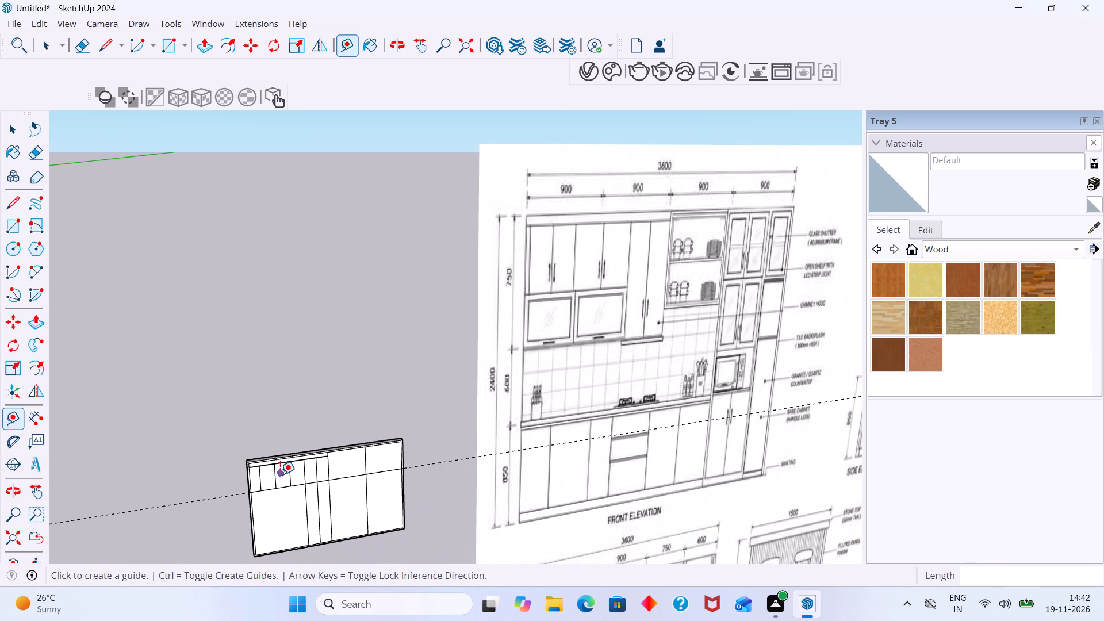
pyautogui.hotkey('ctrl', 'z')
# Measure the wall's full height between its outer bottom and top corners at the end with the narrow door divisions.
pyautogui.scroll(2, 281, 485)
pyautogui.keyDown('shift'); pyautogui.moveTo(275, 490); pyautogui.dragTo(225, 459, button='middle'); pyautogui.keyUp('shift')
pyautogui.scroll(1, 225, 457)
pyautogui.scroll(-3, 225, 456)
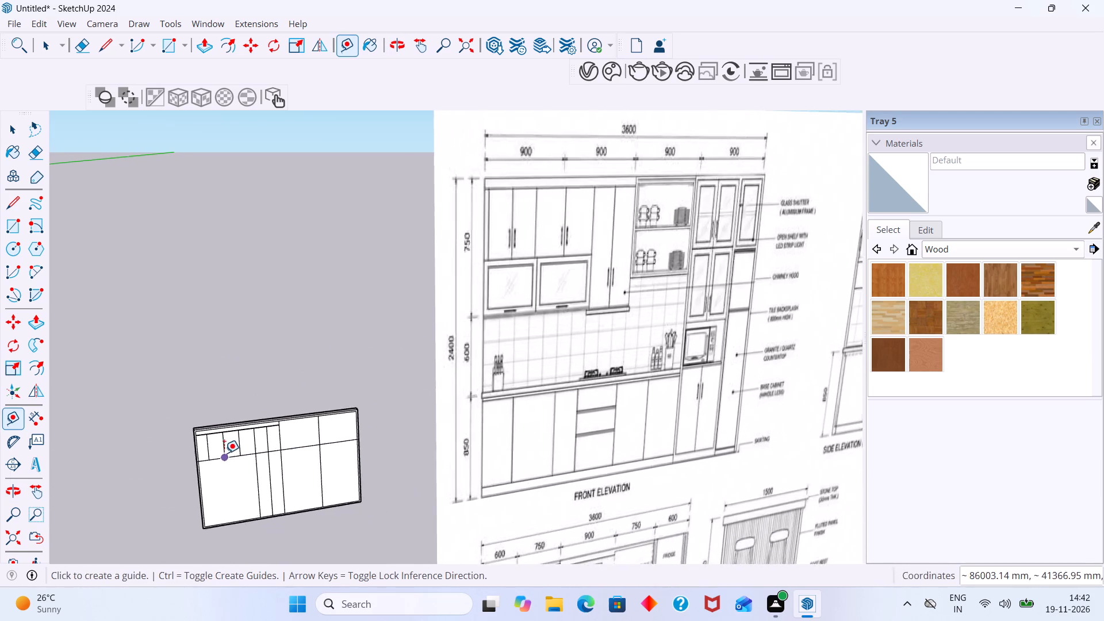
pyautogui.scroll(-1, 224, 453)
pyautogui.keyDown('shift'); pyautogui.moveTo(224, 453); pyautogui.dragTo(212, 517, button='middle'); pyautogui.keyUp('shift')
pyautogui.moveTo(218, 504); pyautogui.dragTo(235, 474, button='middle')
pyautogui.moveTo(230, 476); pyautogui.dragTo(221, 455, button='middle')
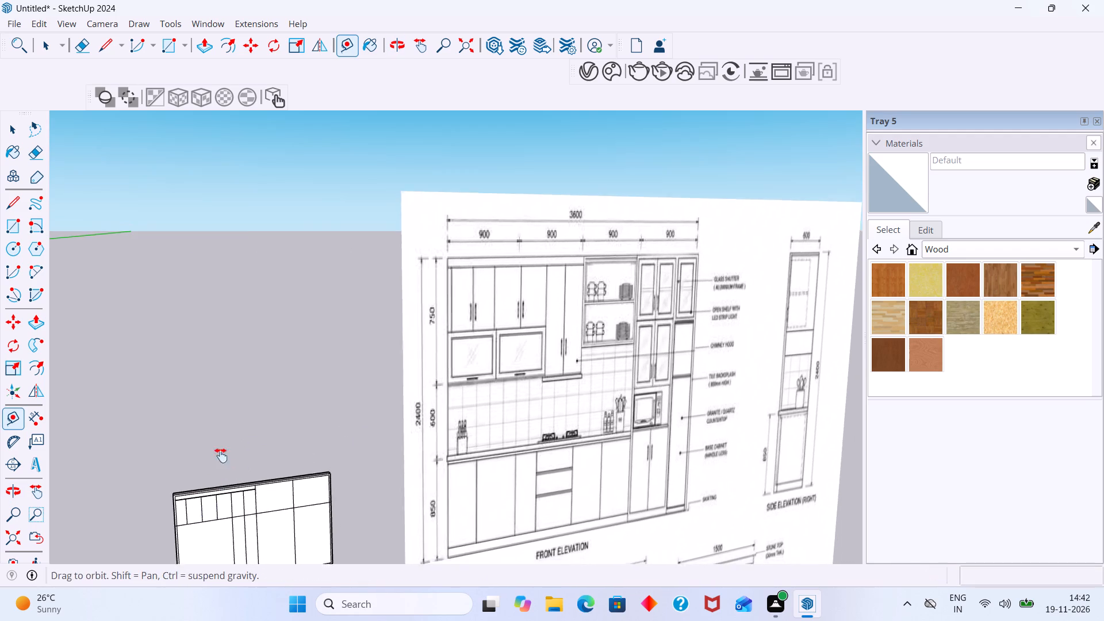
pyautogui.moveTo(221, 455); pyautogui.dragTo(212, 402, button='middle')
pyautogui.press('space')
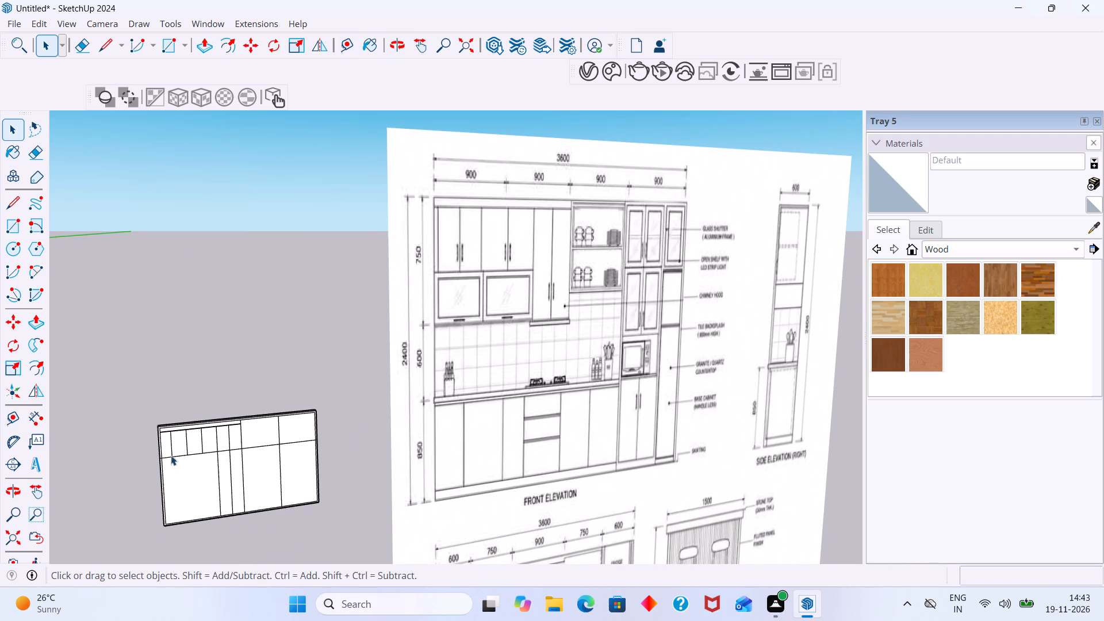
pyautogui.scroll(2, 167, 454)
pyautogui.moveTo(193, 447); pyautogui.dragTo(174, 480, button='middle')
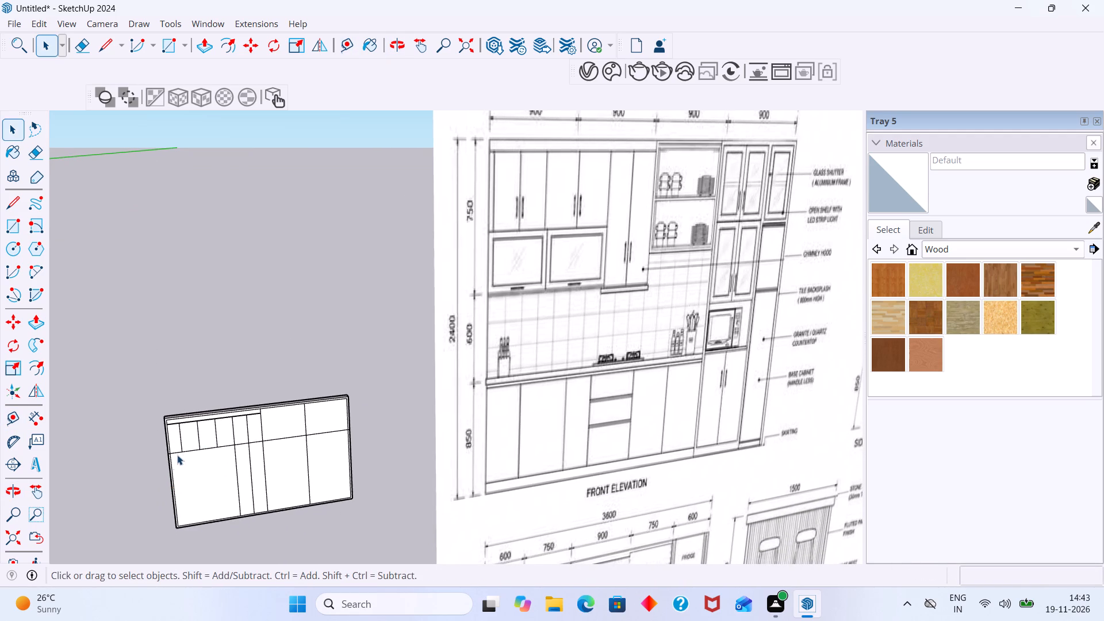
pyautogui.moveTo(205, 463); pyautogui.dragTo(253, 465, button='middle')
pyautogui.press('t')
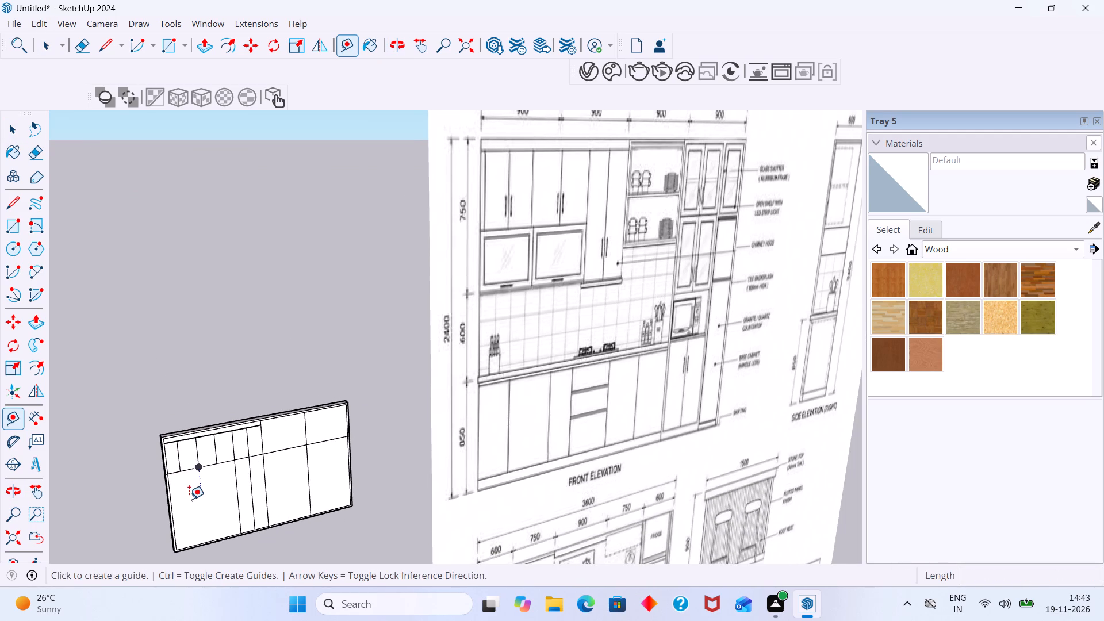
pyautogui.keyDown('shift'); pyautogui.moveTo(190, 492); pyautogui.dragTo(230, 430, button='middle'); pyautogui.keyUp('shift')
pyautogui.scroll(10, 224, 481)
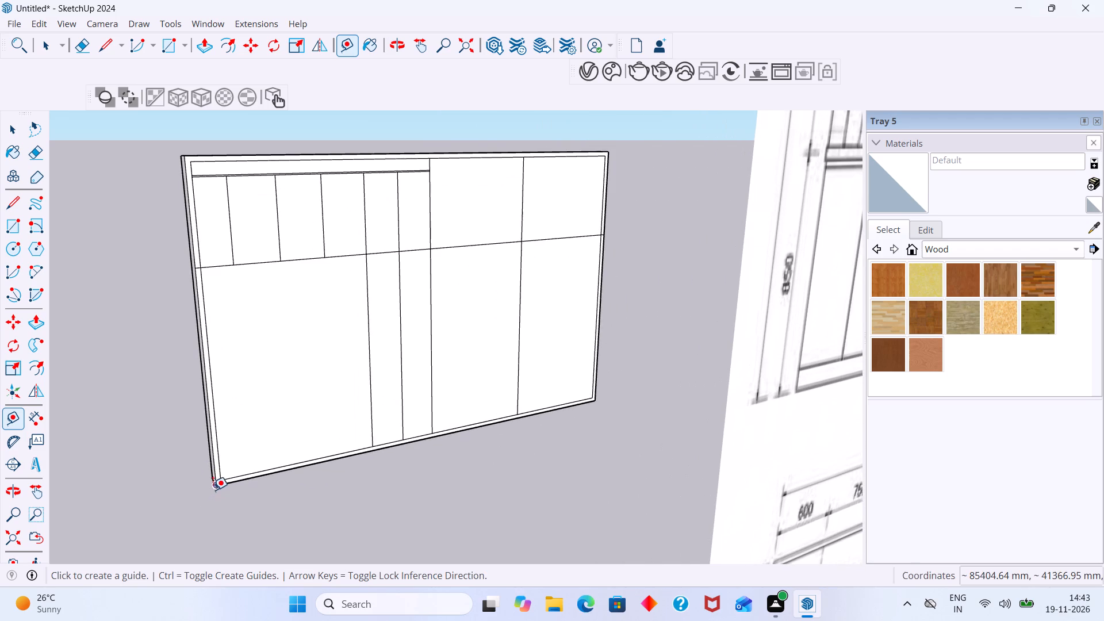
pyautogui.click(213, 485)
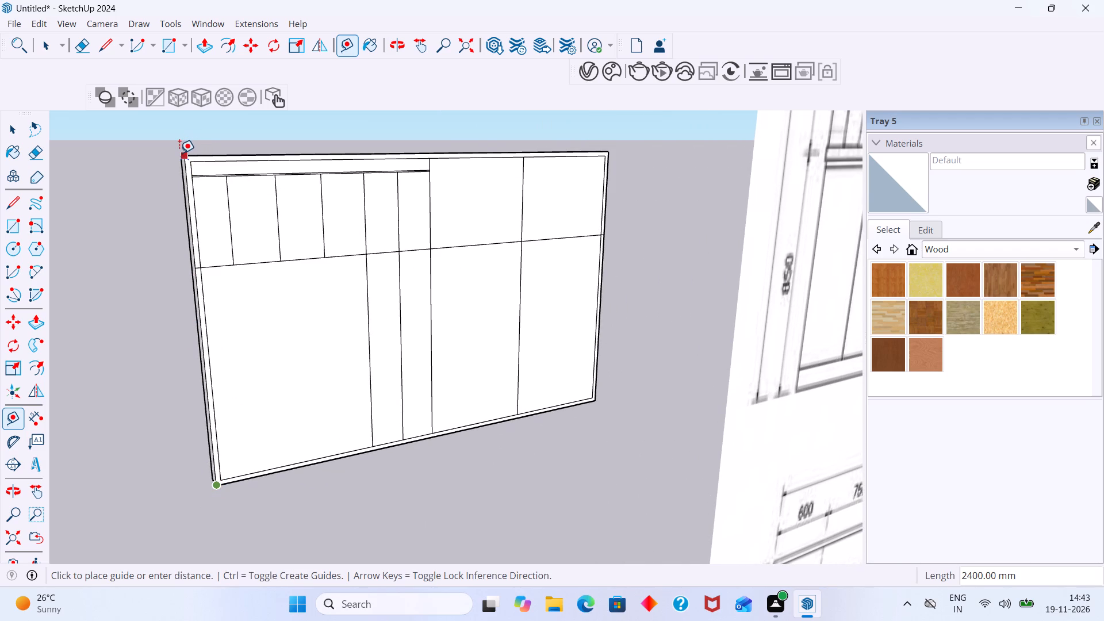
pyautogui.press('space')
# Examine the upper cabinets and their glass-fronted lower units in the front elevation against the wall's upper divisions.
pyautogui.scroll(-19, 262, 236)
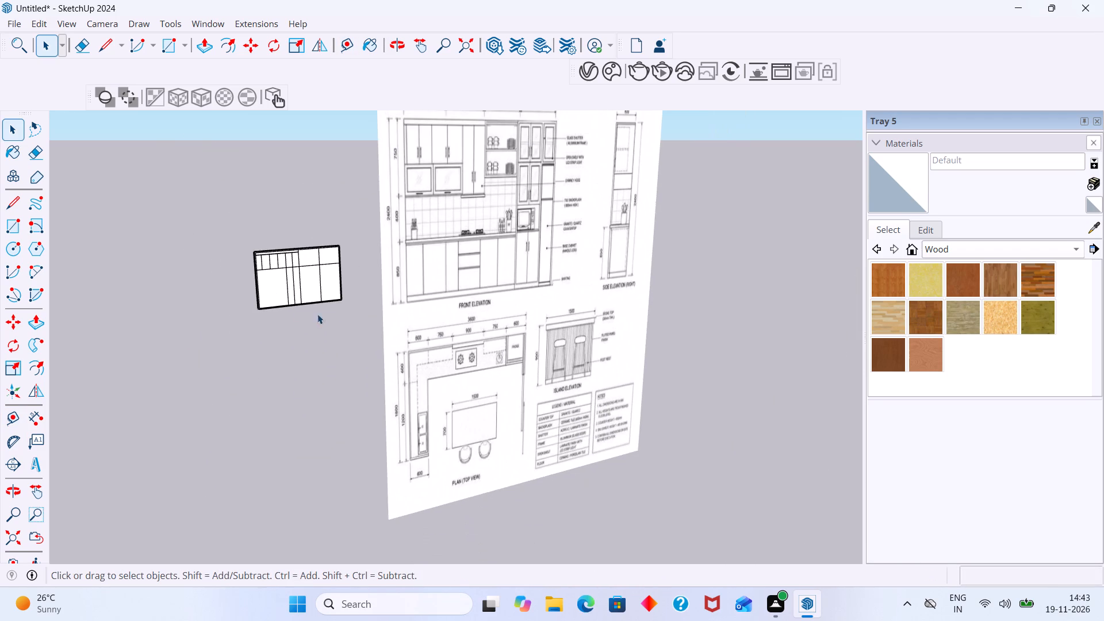
pyautogui.moveTo(336, 325); pyautogui.dragTo(277, 327, button='middle')
pyautogui.keyDown('shift'); pyautogui.moveTo(269, 348); pyautogui.dragTo(278, 451, button='middle'); pyautogui.keyUp('shift')
pyautogui.scroll(6, 493, 278)
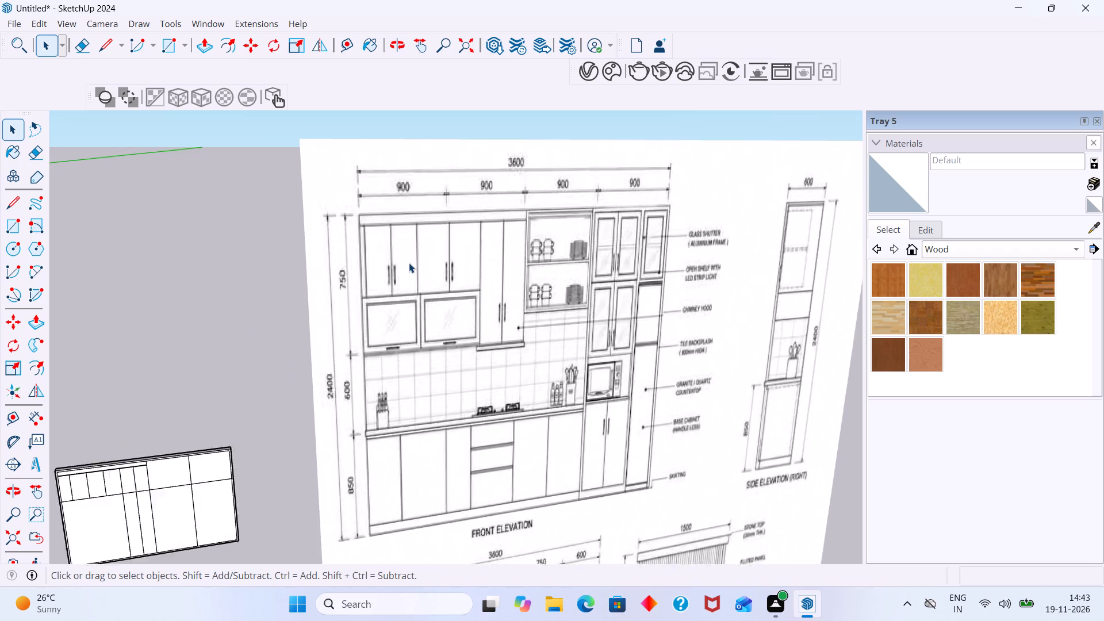
pyautogui.scroll(3, 409, 263)
pyautogui.moveTo(397, 267); pyautogui.dragTo(451, 271, button='middle')
pyautogui.scroll(-6, 450, 266)
pyautogui.moveTo(406, 312); pyautogui.dragTo(524, 252, button='middle')
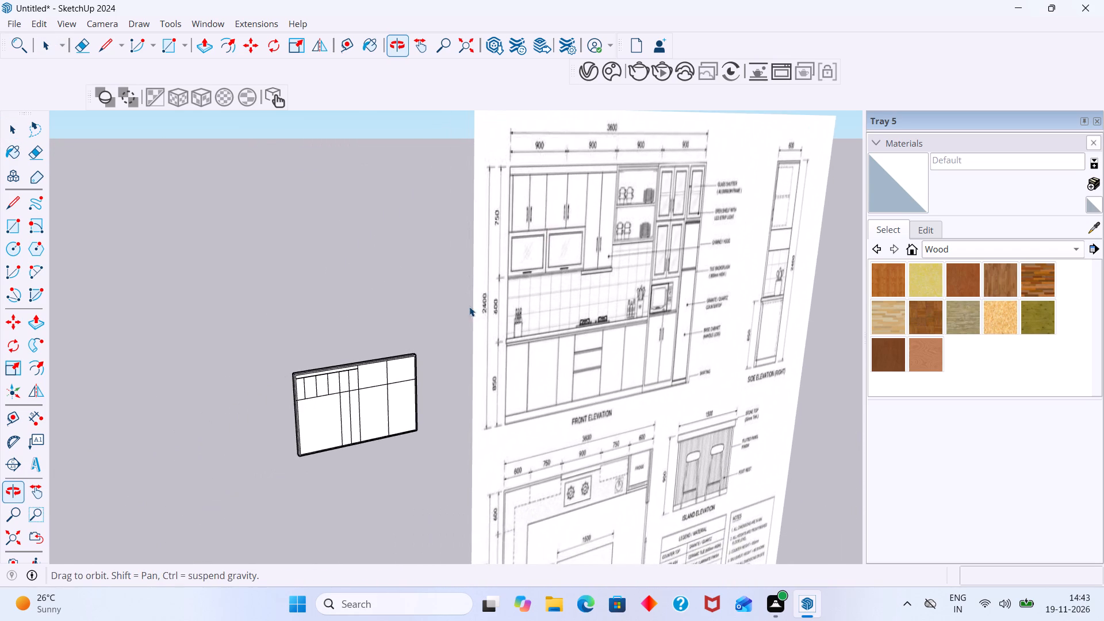
pyautogui.scroll(7, 340, 368)
pyautogui.scroll(-5, 309, 375)
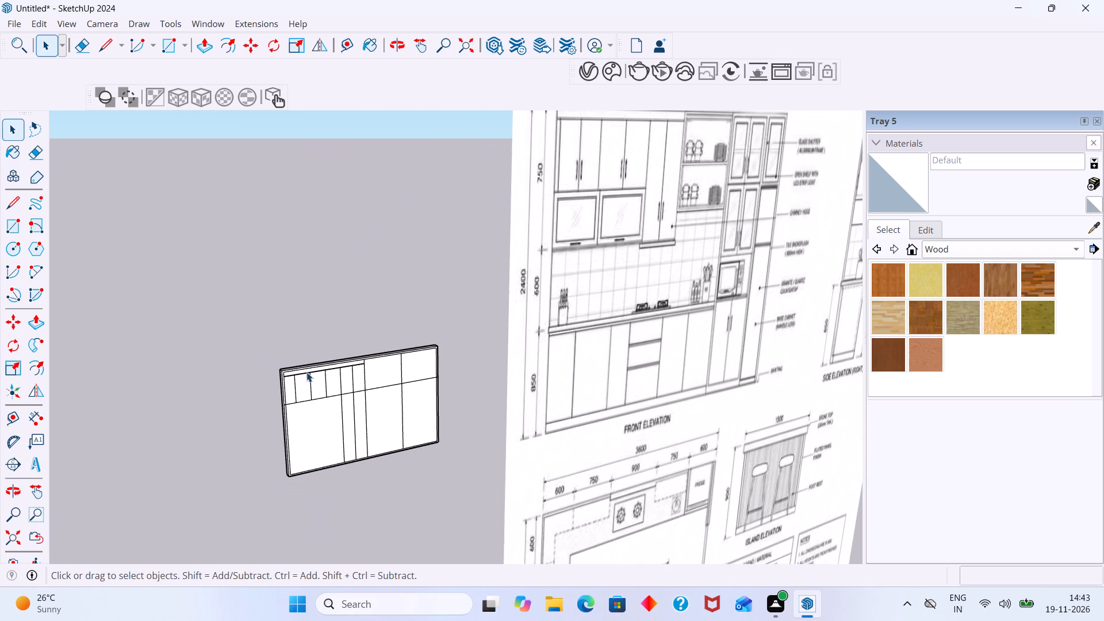
pyautogui.moveTo(302, 372); pyautogui.dragTo(263, 374, button='middle')
pyautogui.scroll(-2, 262, 375)
pyautogui.moveTo(264, 377); pyautogui.dragTo(254, 415, button='middle')
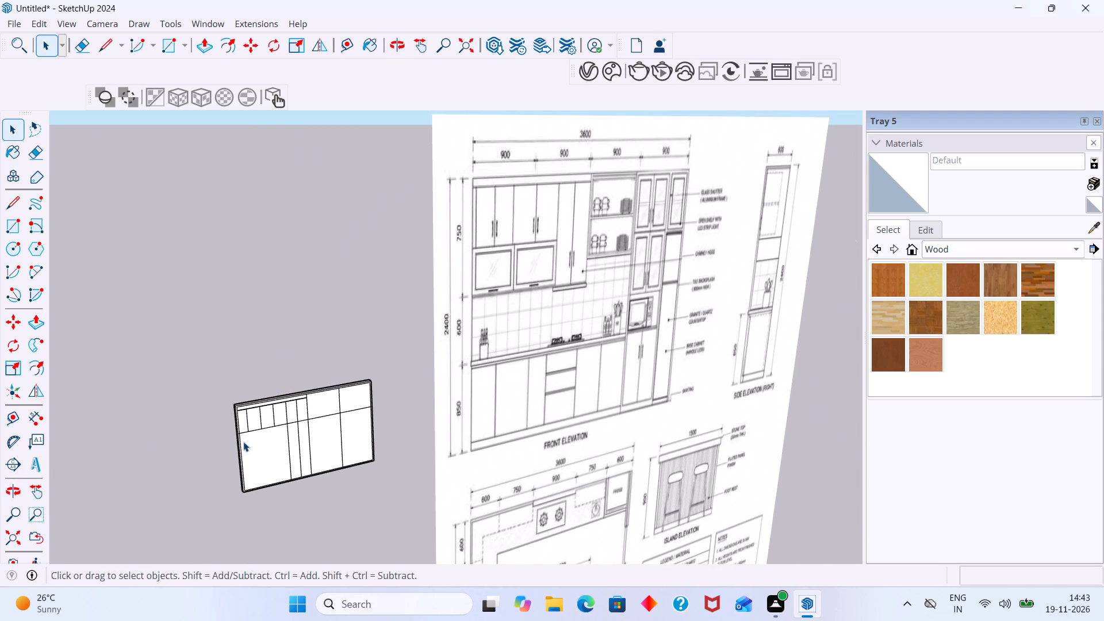
pyautogui.scroll(3, 212, 438)
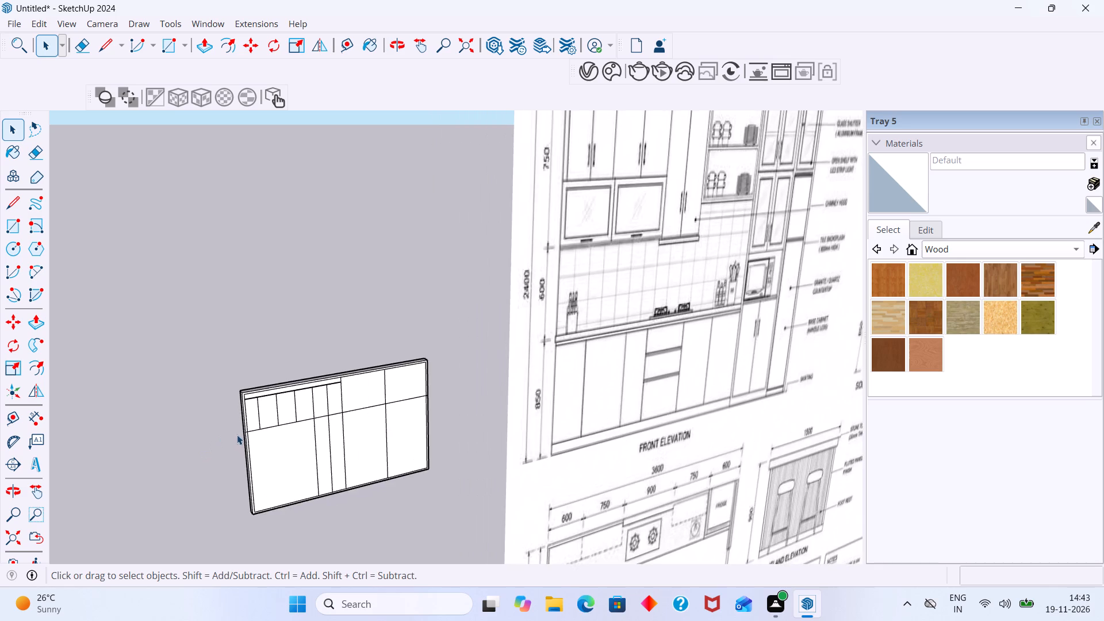
pyautogui.scroll(2, 237, 435)
pyautogui.keyDown('shift'); pyautogui.moveTo(249, 425); pyautogui.dragTo(121, 462, button='middle'); pyautogui.keyUp('shift')
pyautogui.scroll(-3, 197, 441)
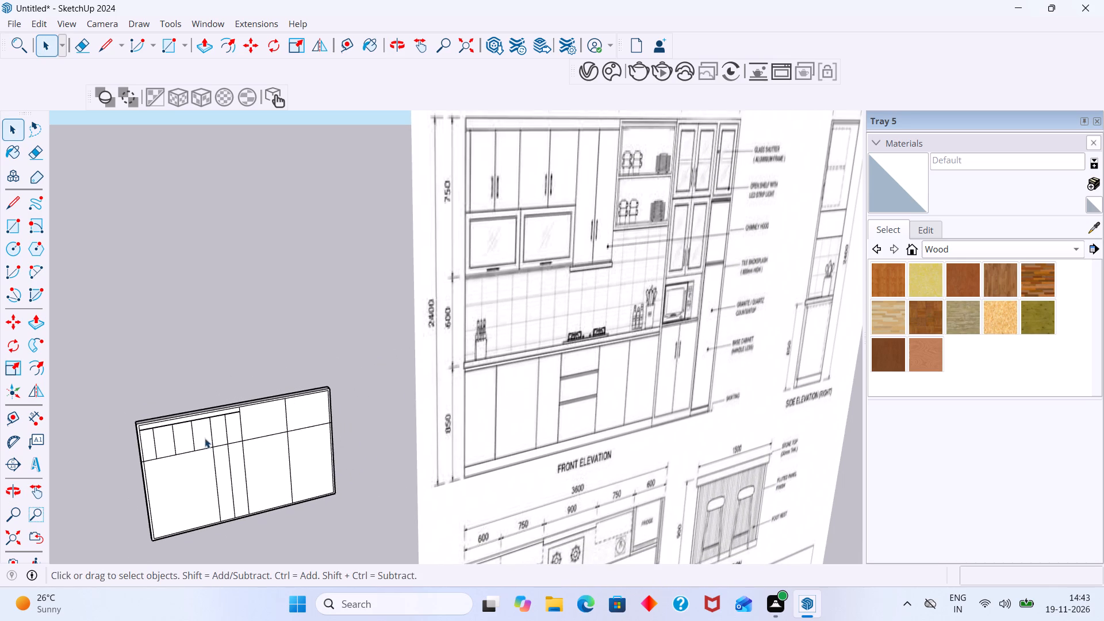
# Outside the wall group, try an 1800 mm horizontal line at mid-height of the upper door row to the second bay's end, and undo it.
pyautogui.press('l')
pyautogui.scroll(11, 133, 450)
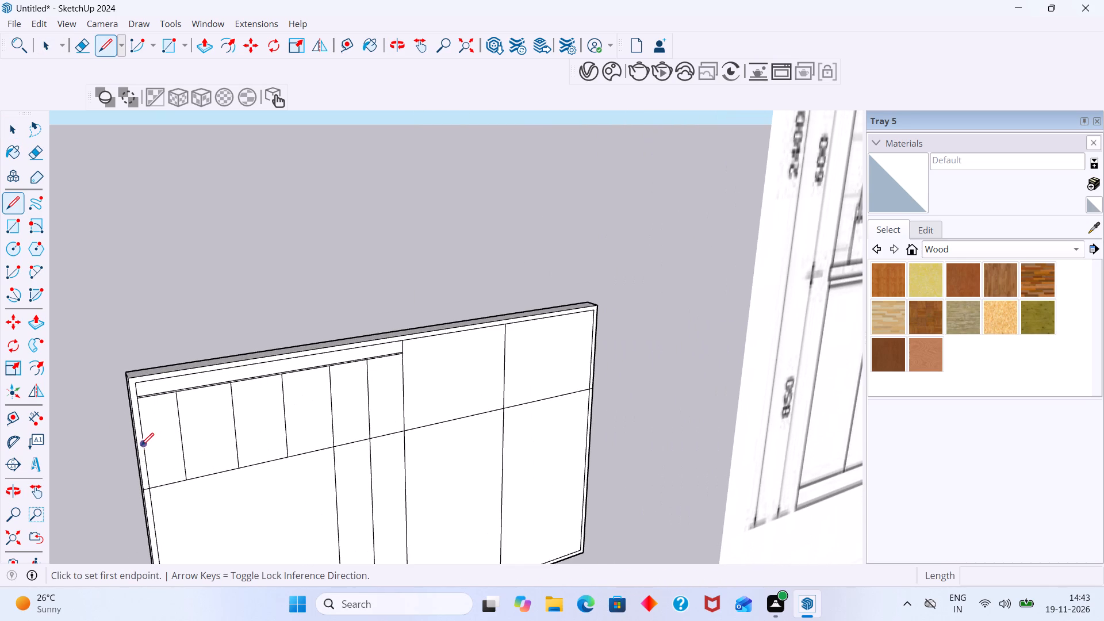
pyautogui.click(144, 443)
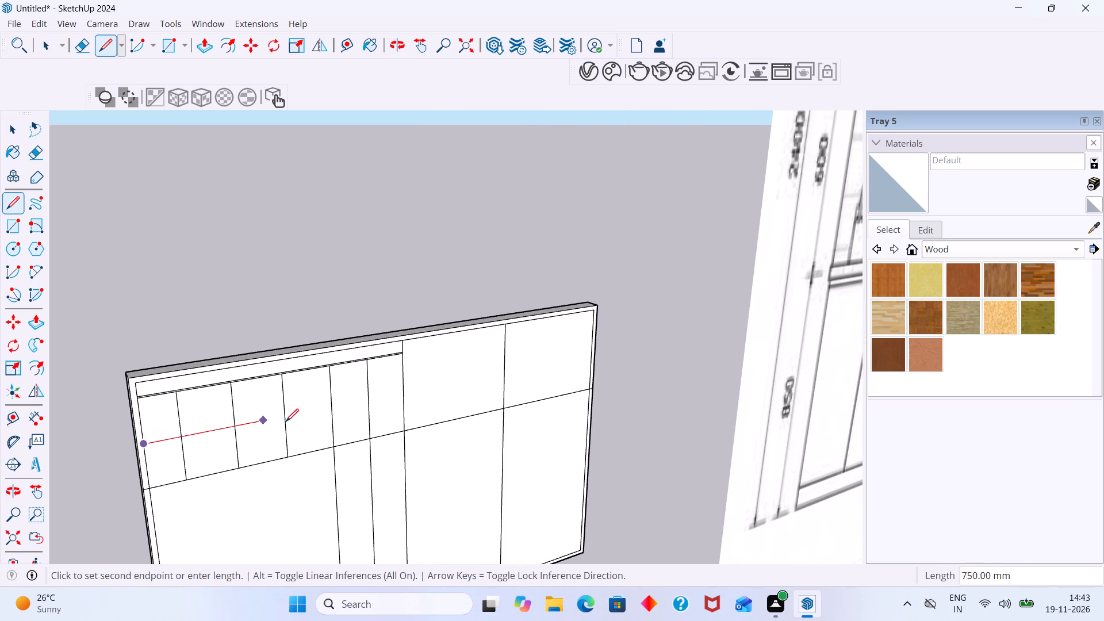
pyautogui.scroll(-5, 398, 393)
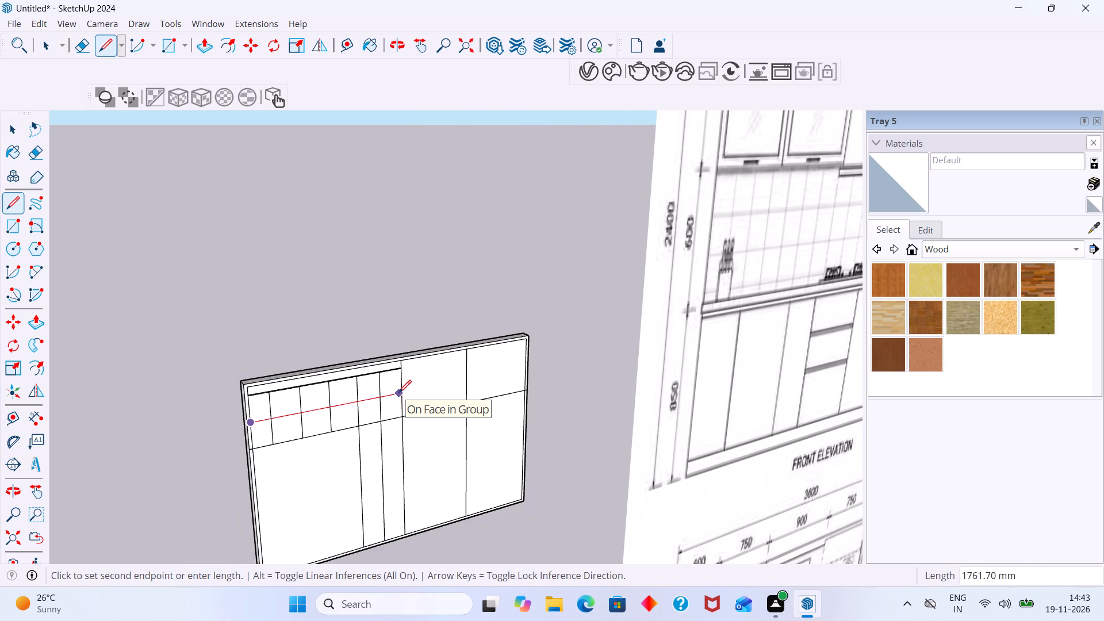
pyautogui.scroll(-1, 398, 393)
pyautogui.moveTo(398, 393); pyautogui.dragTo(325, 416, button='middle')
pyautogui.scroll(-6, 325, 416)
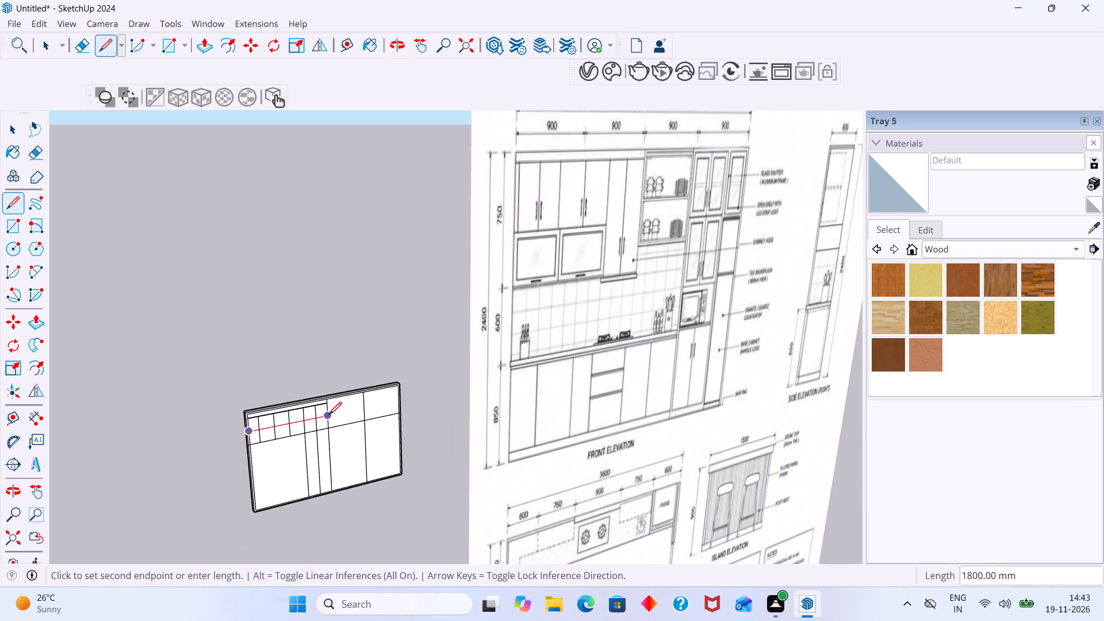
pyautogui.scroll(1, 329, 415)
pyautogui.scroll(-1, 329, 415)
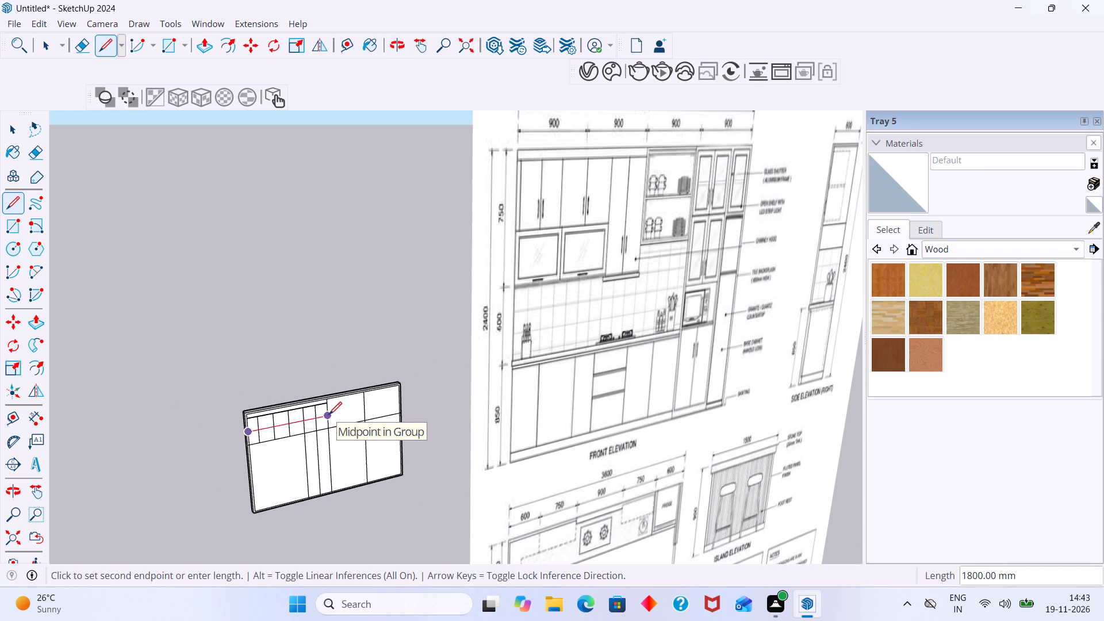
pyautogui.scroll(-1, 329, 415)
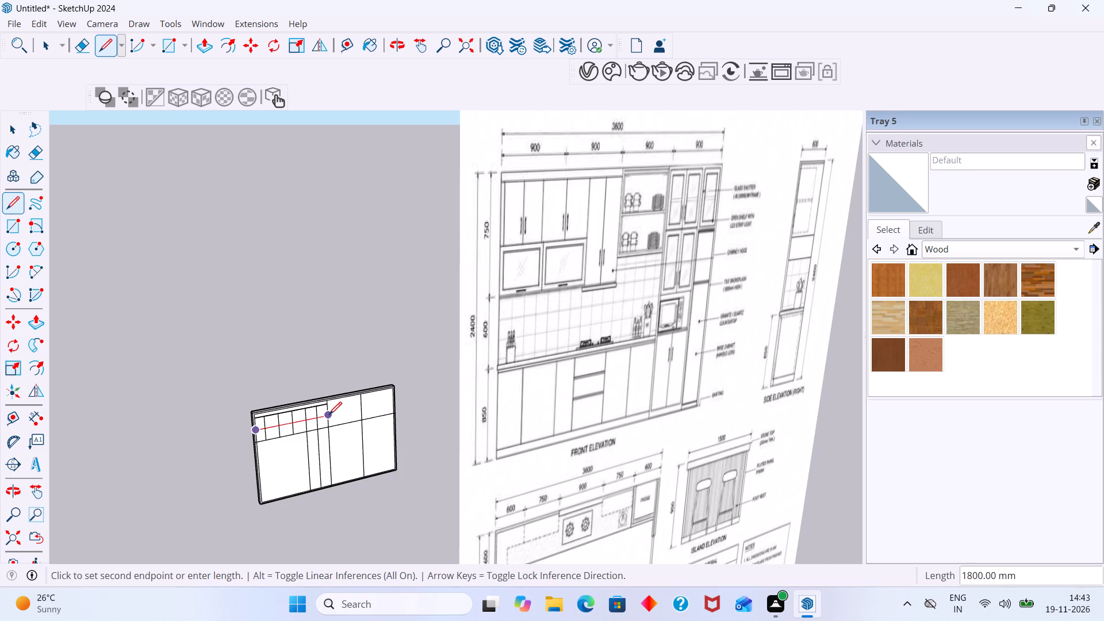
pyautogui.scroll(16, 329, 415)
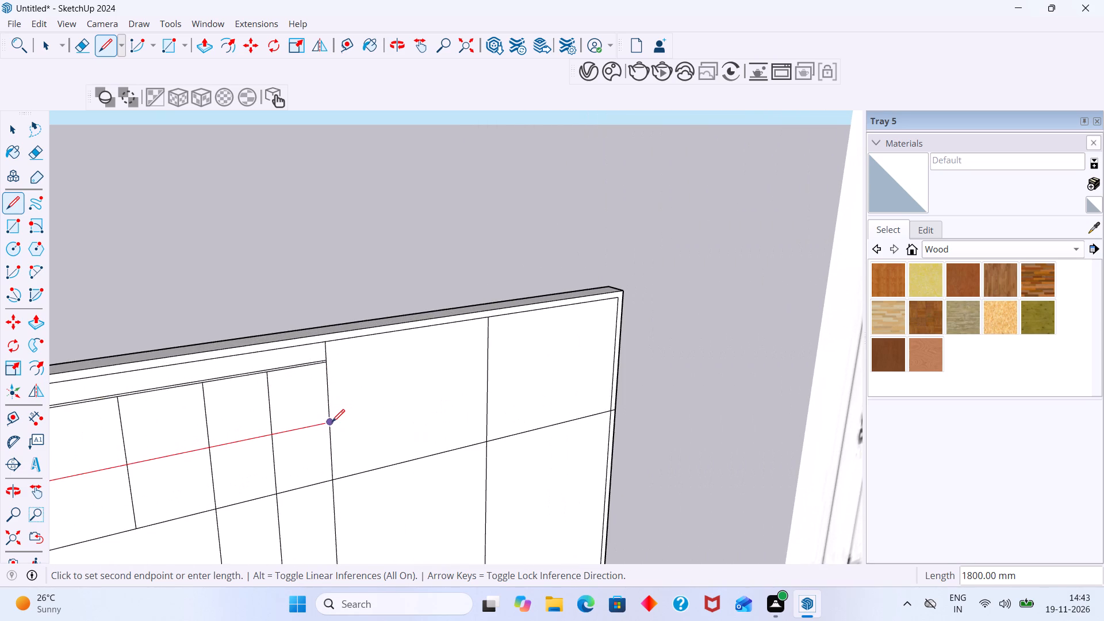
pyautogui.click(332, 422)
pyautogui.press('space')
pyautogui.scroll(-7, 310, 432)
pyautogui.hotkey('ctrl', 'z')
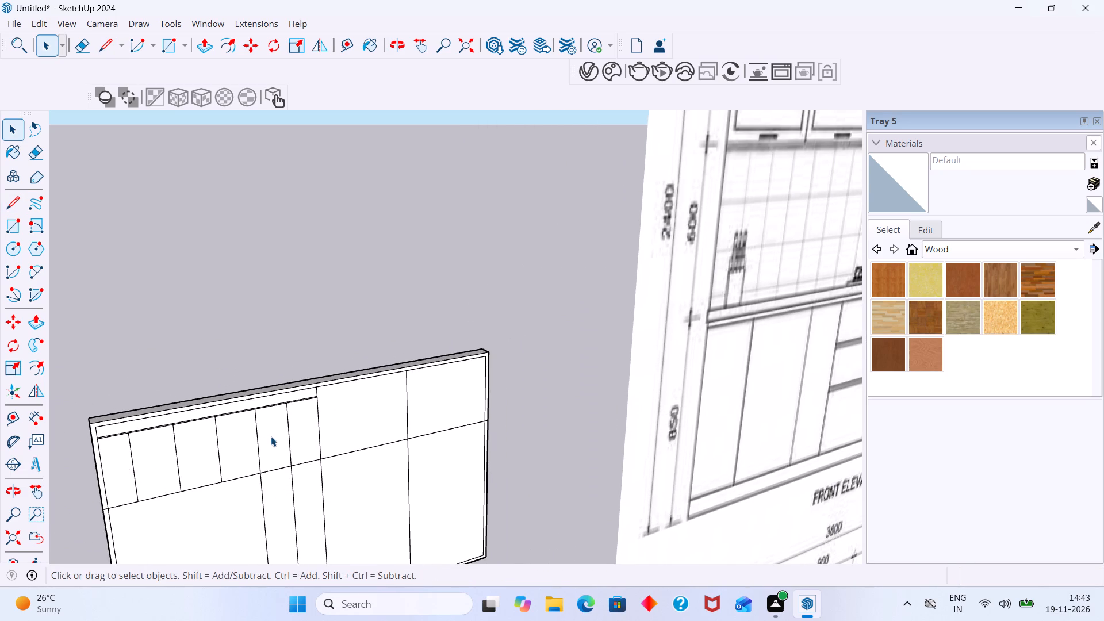
# Inside the wall group, draw a horizontal line at mid-height of the upper door row from the left inner edge to the fifth divider.
pyautogui.tripleClick(234, 448)
pyautogui.click(235, 449)
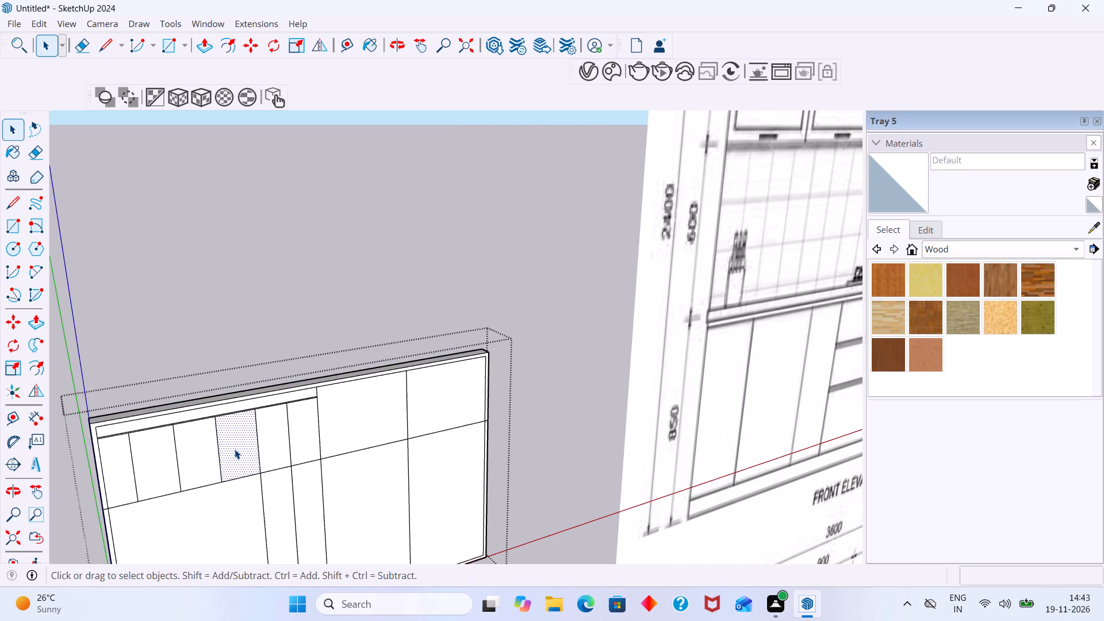
pyautogui.press('l')
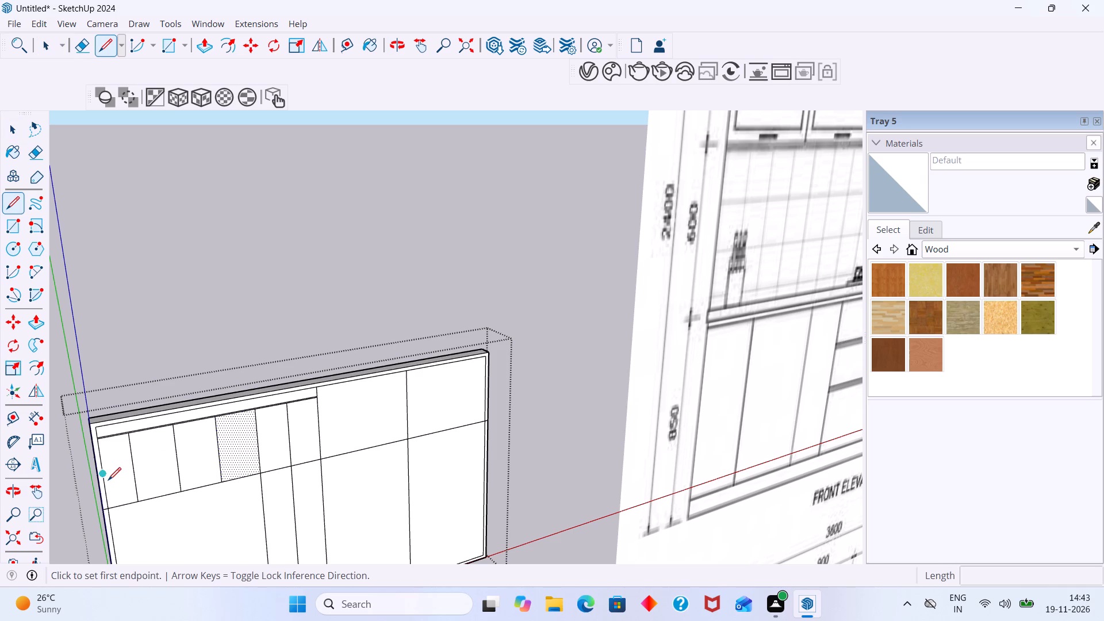
pyautogui.click(106, 476)
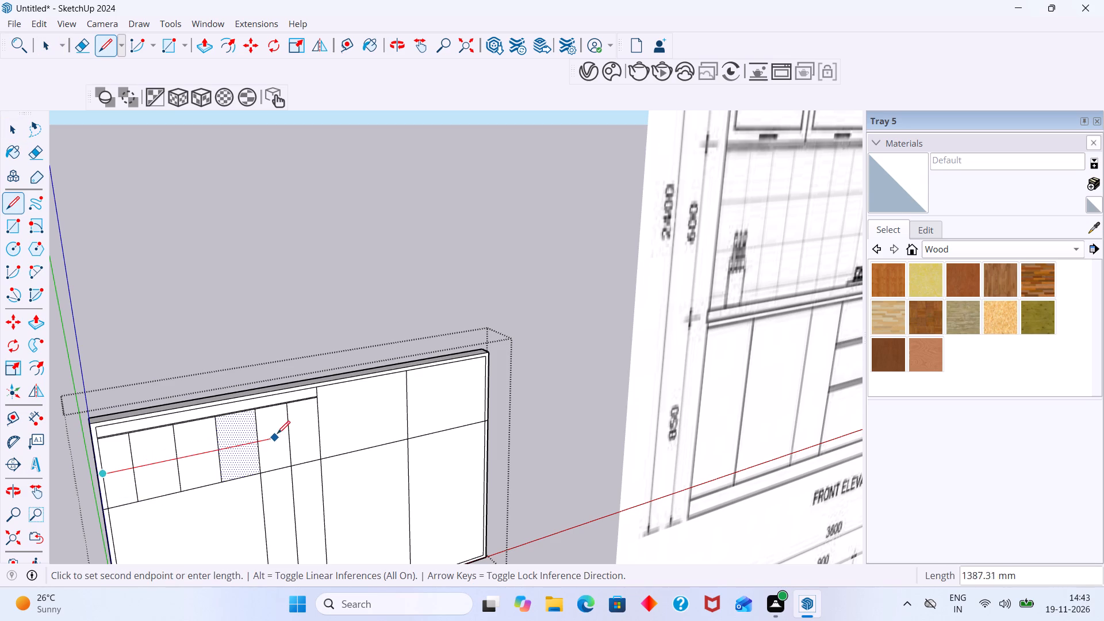
pyautogui.click(290, 432)
pyautogui.press('space')
pyautogui.scroll(-3, 250, 435)
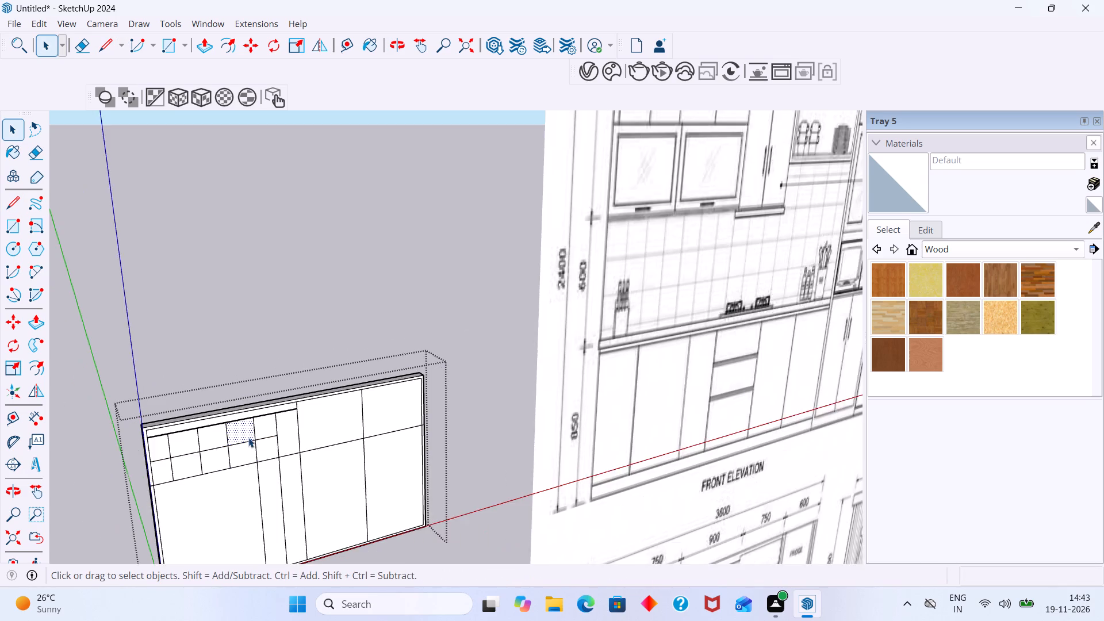
pyautogui.scroll(-3, 248, 438)
pyautogui.click(268, 335)
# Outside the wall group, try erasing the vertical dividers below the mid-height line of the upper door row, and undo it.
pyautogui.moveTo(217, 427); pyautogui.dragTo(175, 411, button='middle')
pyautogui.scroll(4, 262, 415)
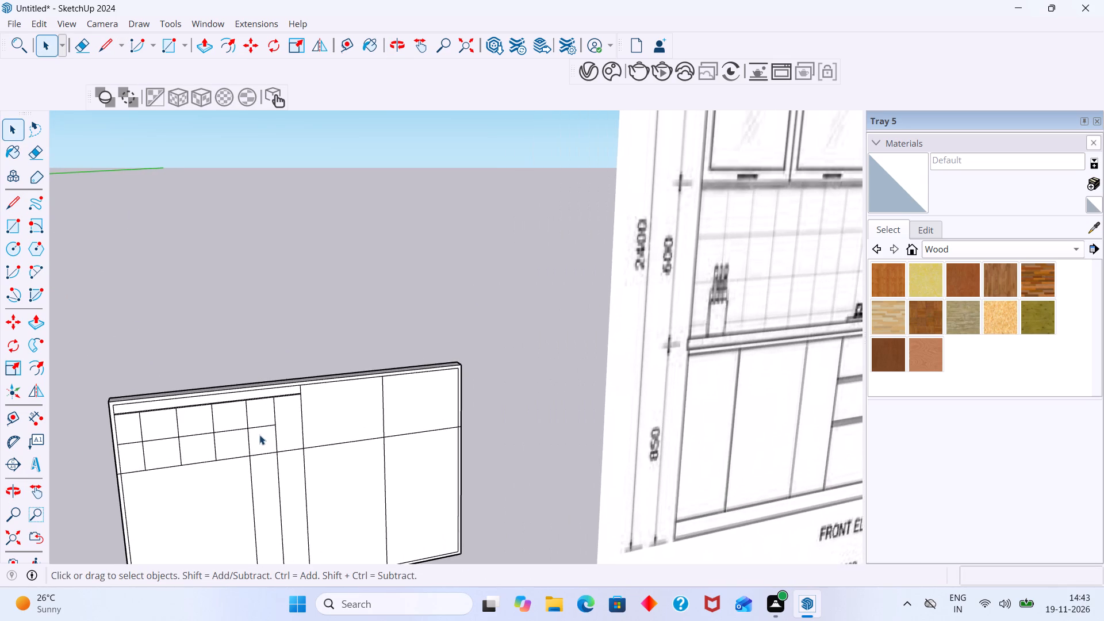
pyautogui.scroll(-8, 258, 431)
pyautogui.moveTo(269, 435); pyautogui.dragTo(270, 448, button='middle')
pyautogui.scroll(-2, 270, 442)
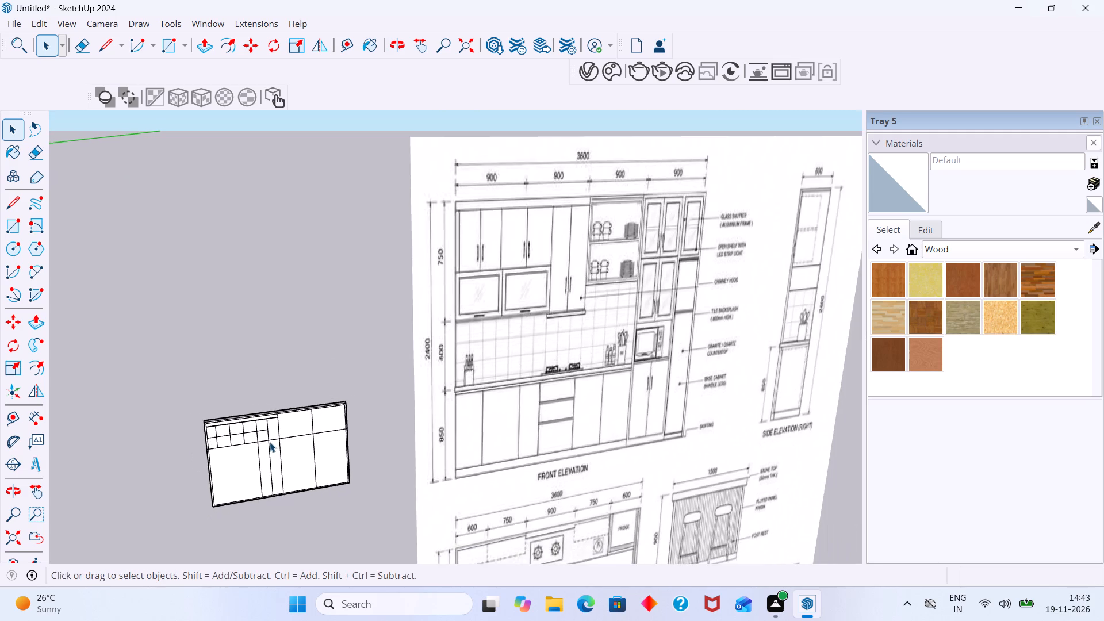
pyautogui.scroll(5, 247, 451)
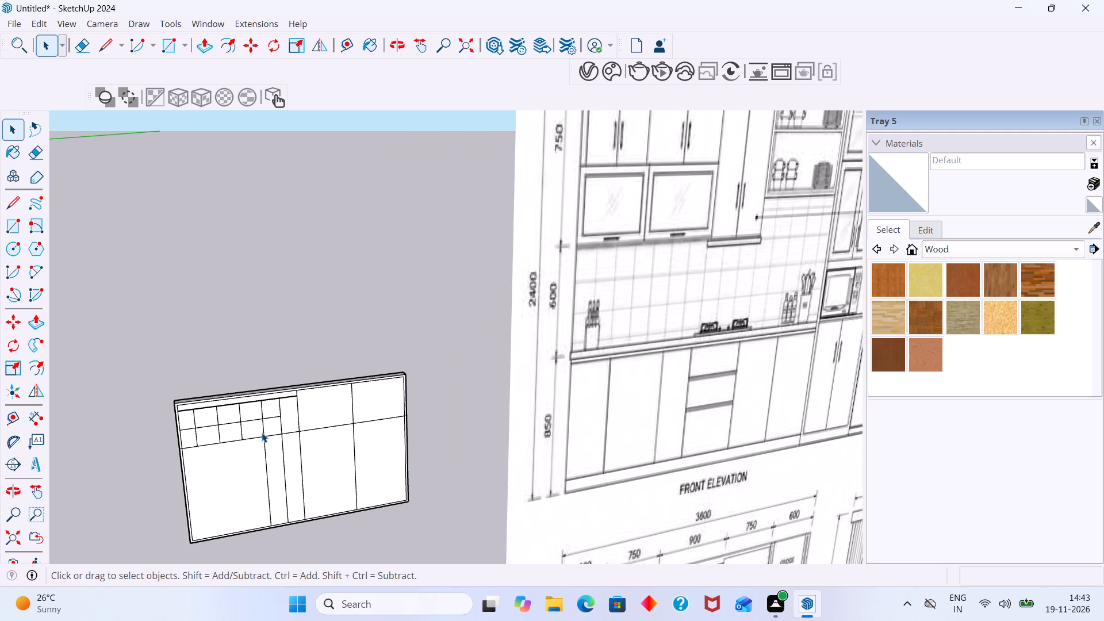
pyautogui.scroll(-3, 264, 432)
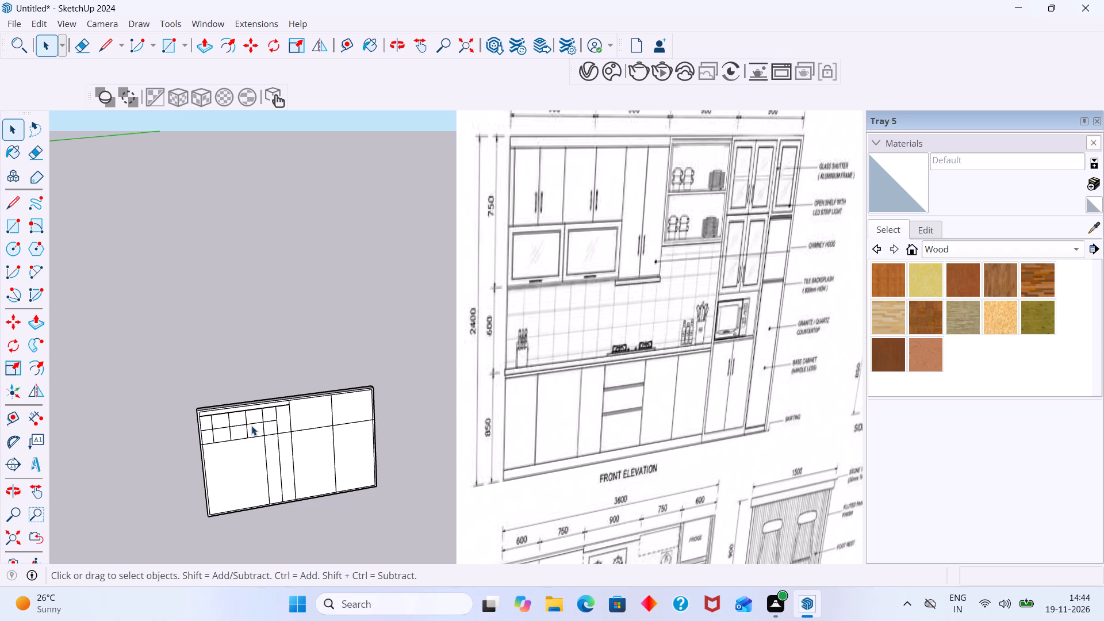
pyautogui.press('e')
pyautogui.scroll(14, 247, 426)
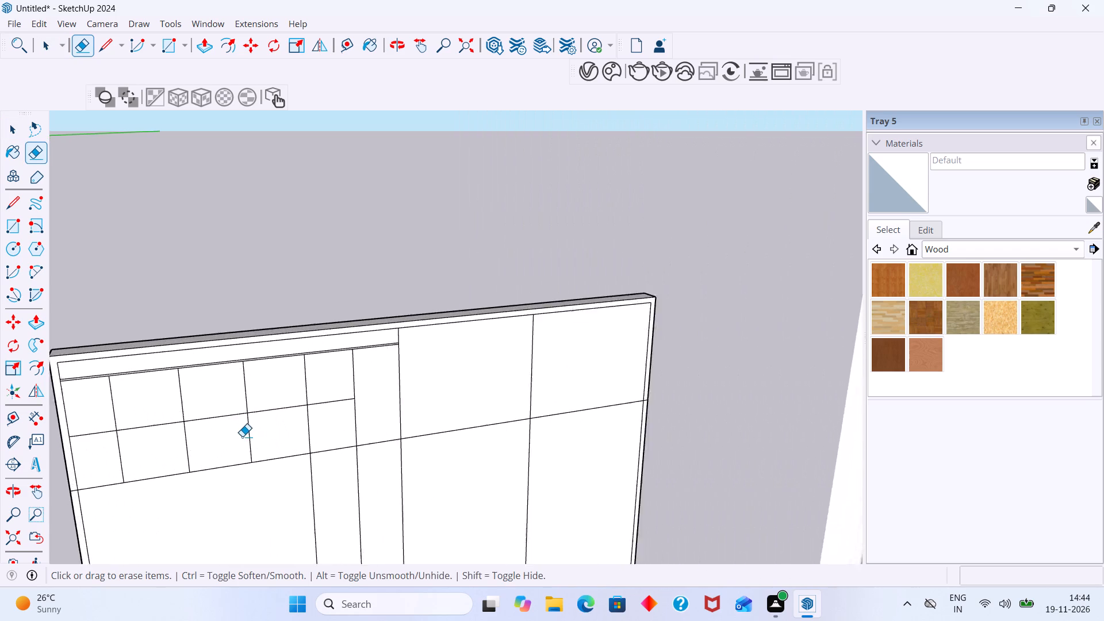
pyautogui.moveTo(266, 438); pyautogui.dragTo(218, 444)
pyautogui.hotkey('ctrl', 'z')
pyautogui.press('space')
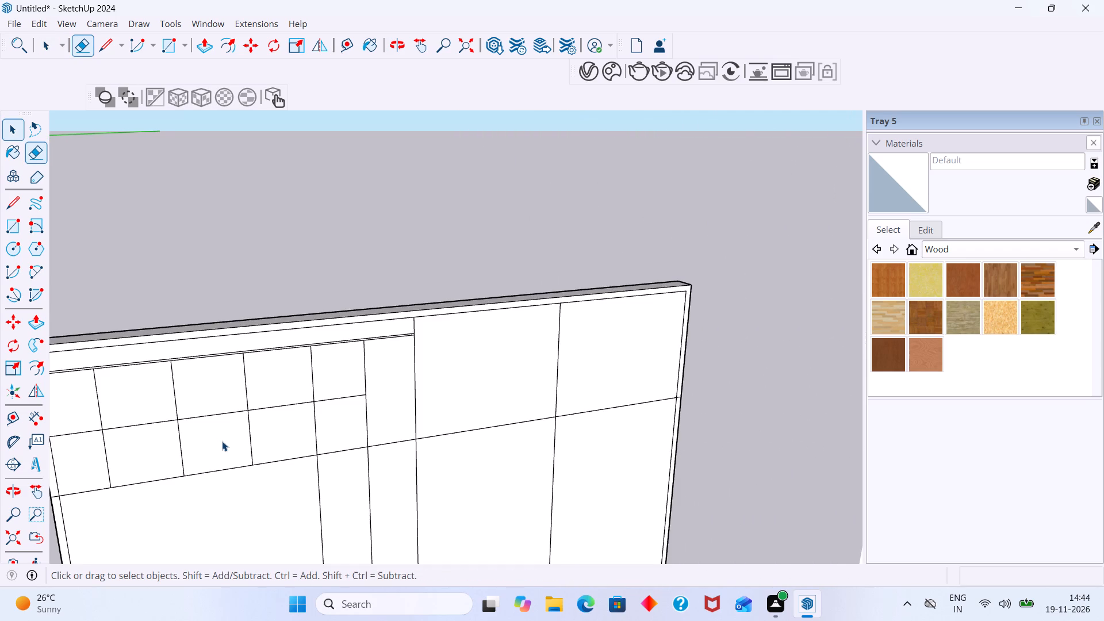
# Inside the wall group, erase the first three vertical dividers below the mid-height line of the upper door row.
pyautogui.tripleClick(224, 441)
pyautogui.tripleClick(225, 442)
pyautogui.click(225, 443)
pyautogui.doubleClick(237, 446)
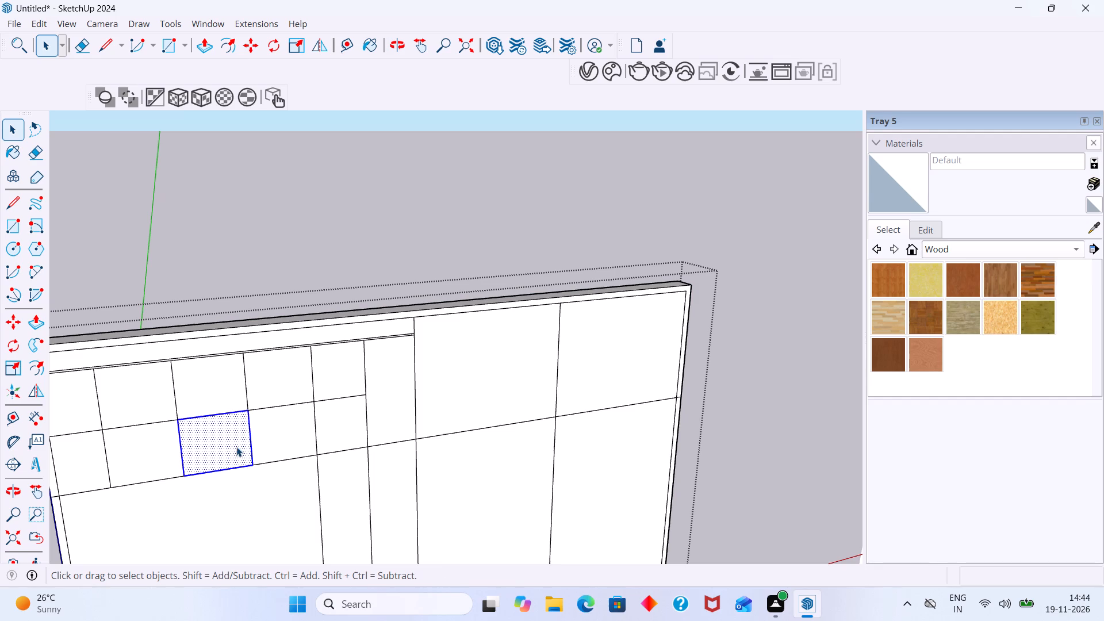
pyautogui.click(231, 447)
pyautogui.press('e')
pyautogui.moveTo(266, 435); pyautogui.dragTo(164, 454)
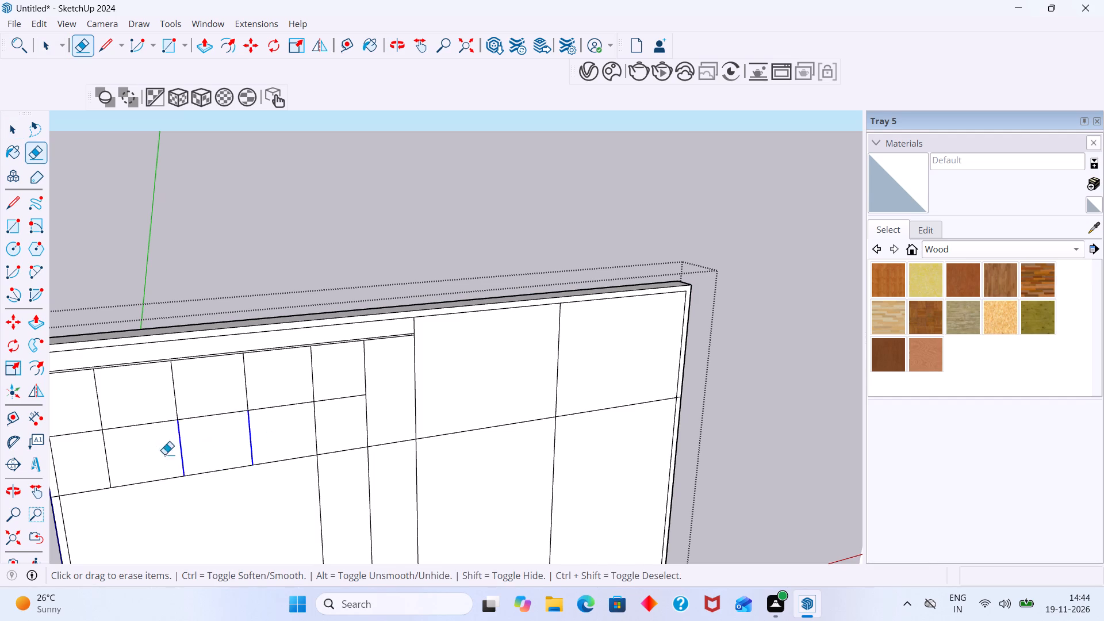
pyautogui.moveTo(164, 454); pyautogui.dragTo(99, 468)
# Erase the fifth divider within the upper door row and the mid-height line's last segment, leaving one full-height chimney cabinet.
pyautogui.scroll(-11, 116, 468)
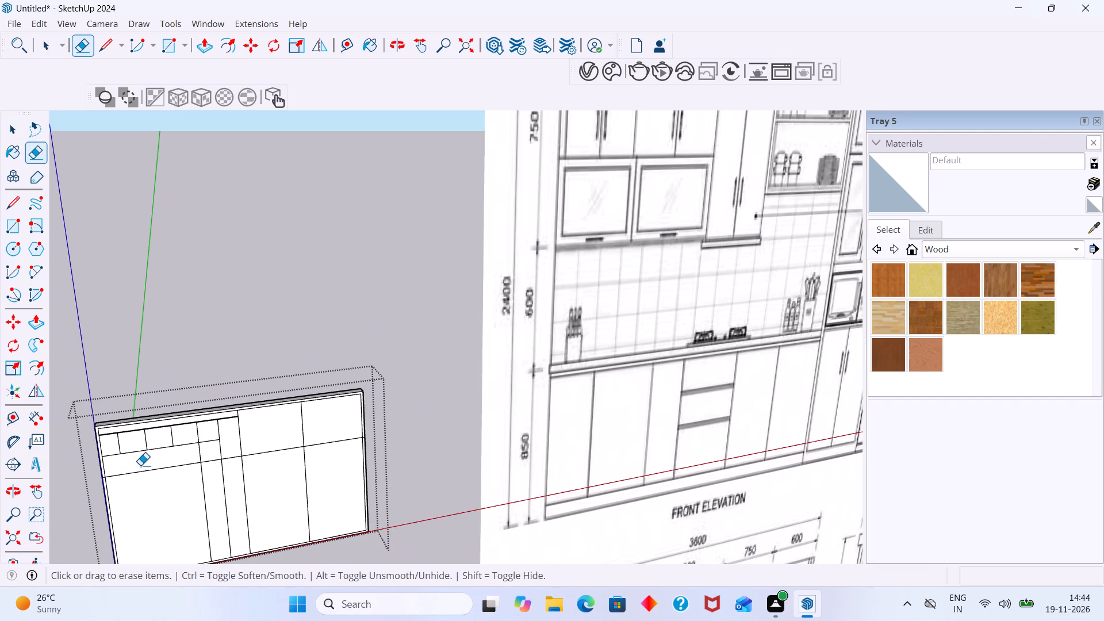
pyautogui.scroll(-3, 140, 465)
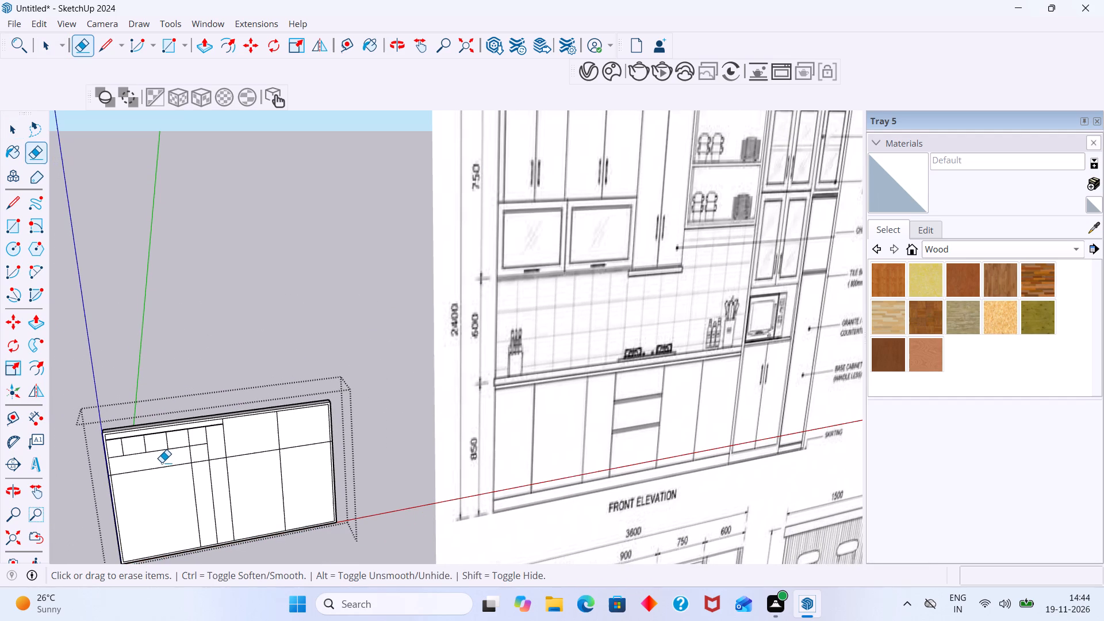
pyautogui.scroll(-3, 174, 464)
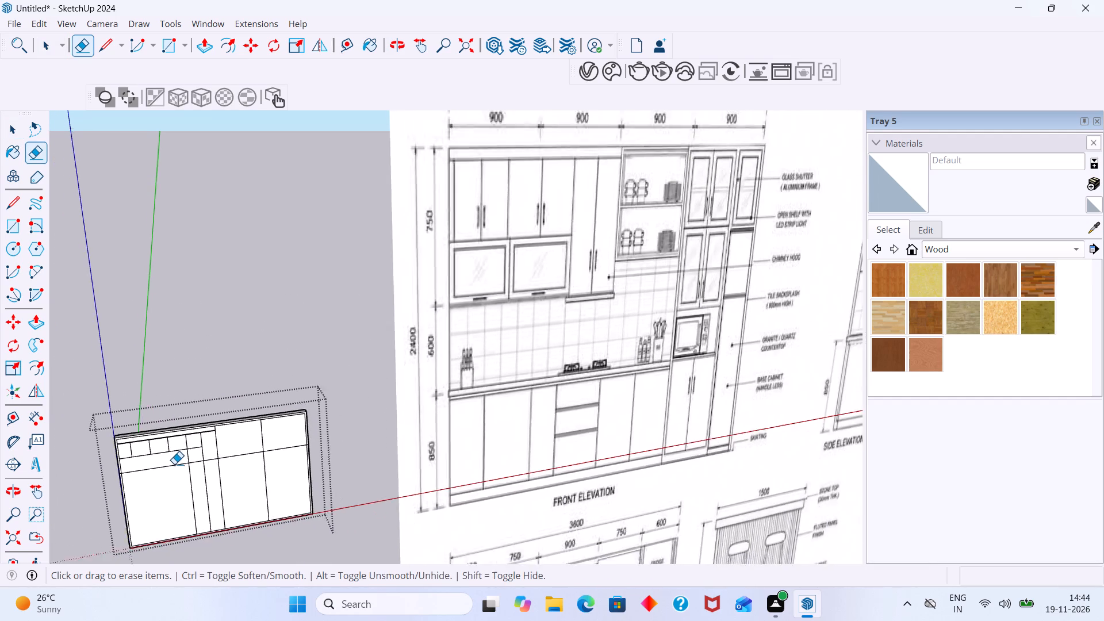
pyautogui.scroll(-1, 174, 464)
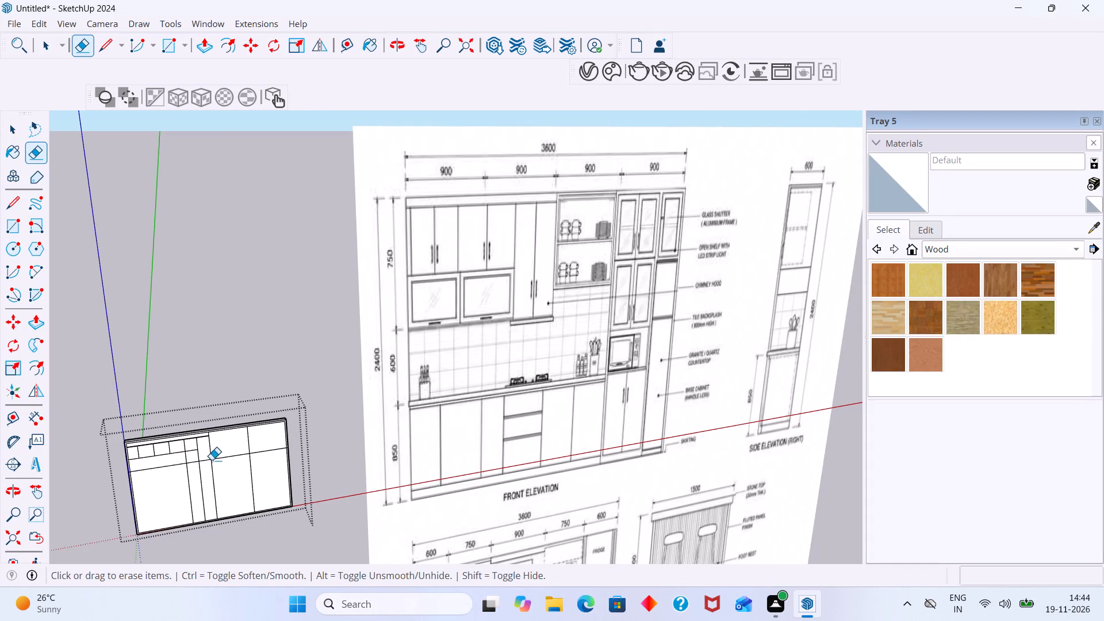
pyautogui.scroll(-2, 194, 459)
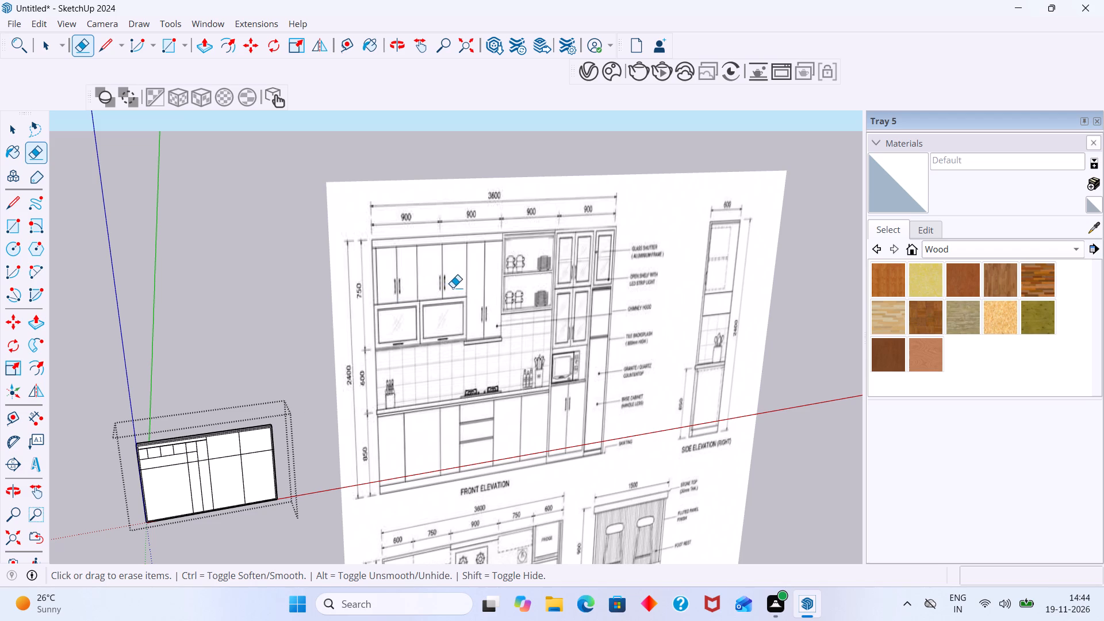
pyautogui.scroll(1, 154, 451)
pyautogui.scroll(6, 214, 451)
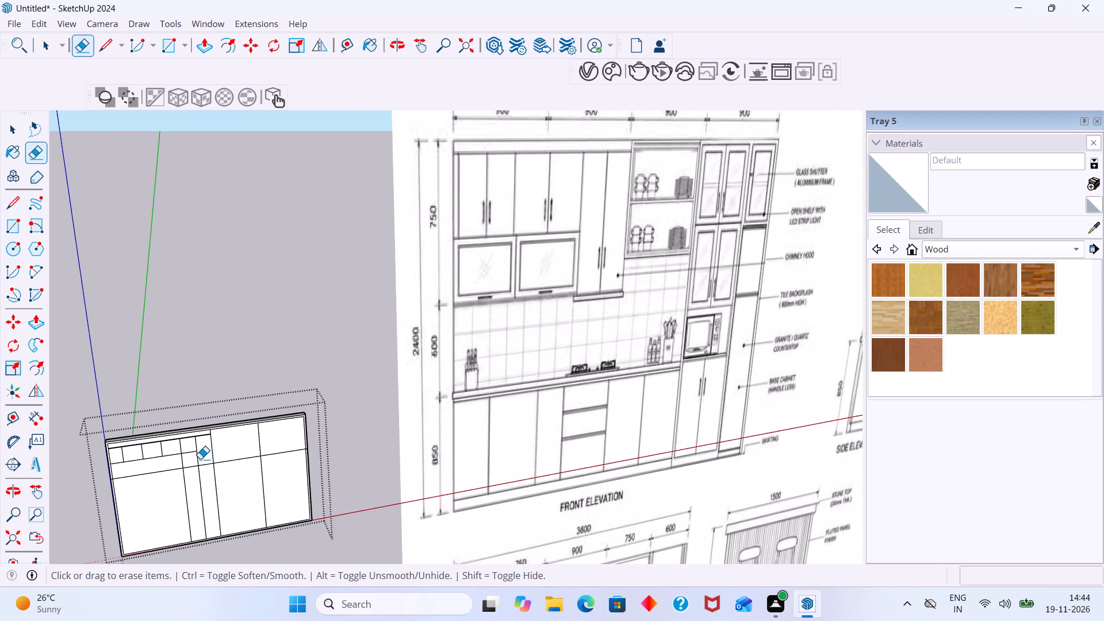
pyautogui.scroll(9, 200, 459)
pyautogui.moveTo(172, 457); pyautogui.dragTo(192, 423)
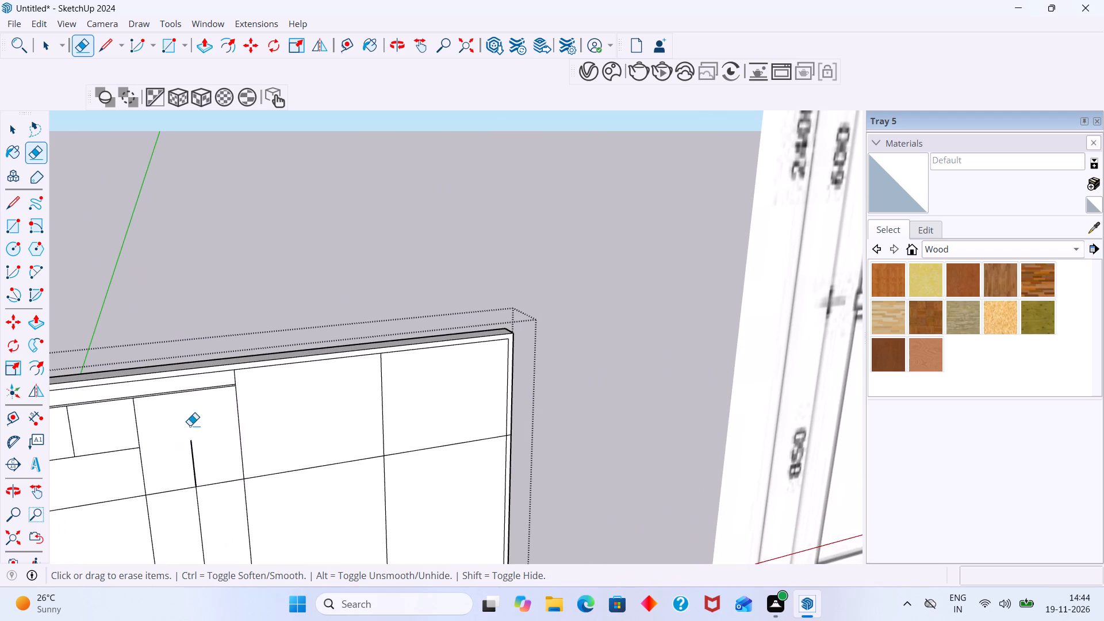
pyautogui.scroll(-2, 187, 440)
pyautogui.click(193, 447)
# Examine the wall's upper cabinet divisions against the front elevation drawing.
pyautogui.scroll(-12, 189, 449)
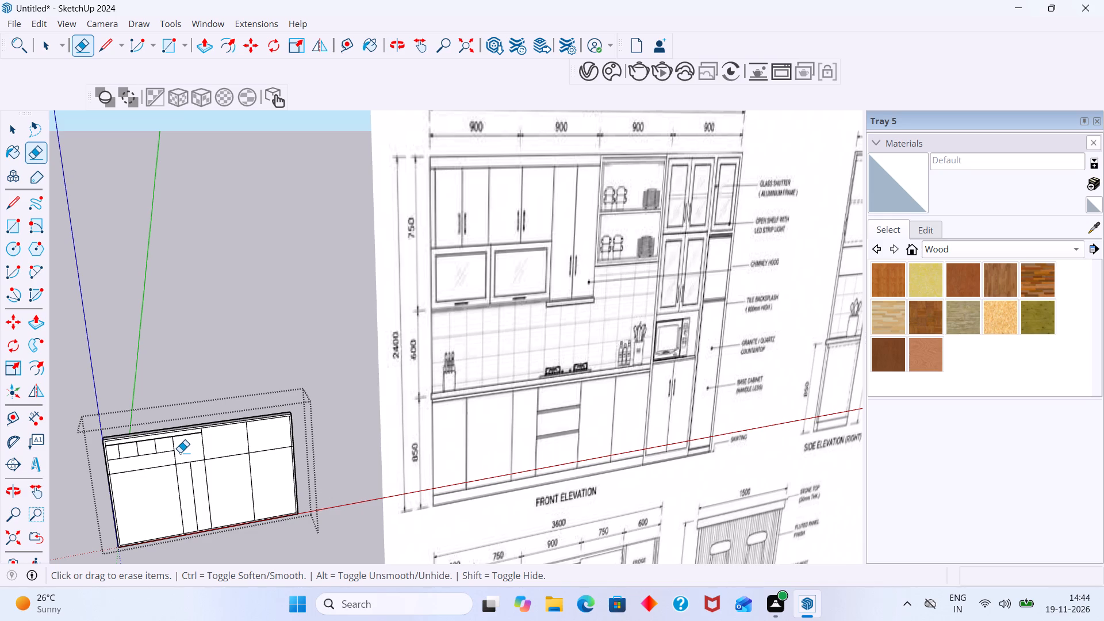
pyautogui.scroll(5, 160, 450)
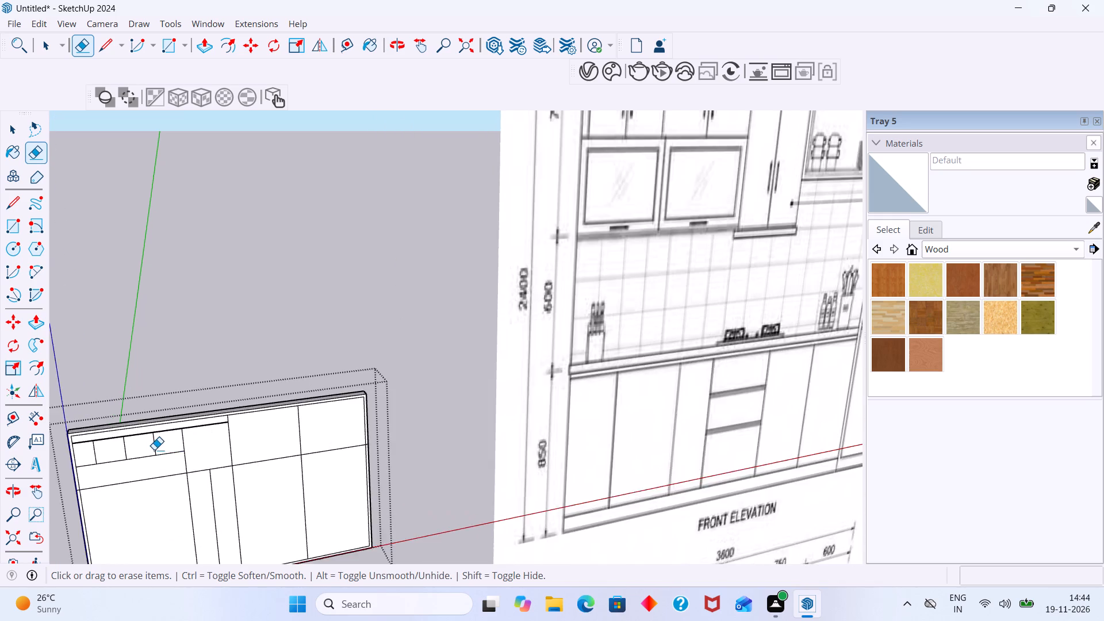
pyautogui.scroll(4, 154, 450)
pyautogui.scroll(-9, 159, 443)
pyautogui.moveTo(170, 451); pyautogui.dragTo(160, 447, button='middle')
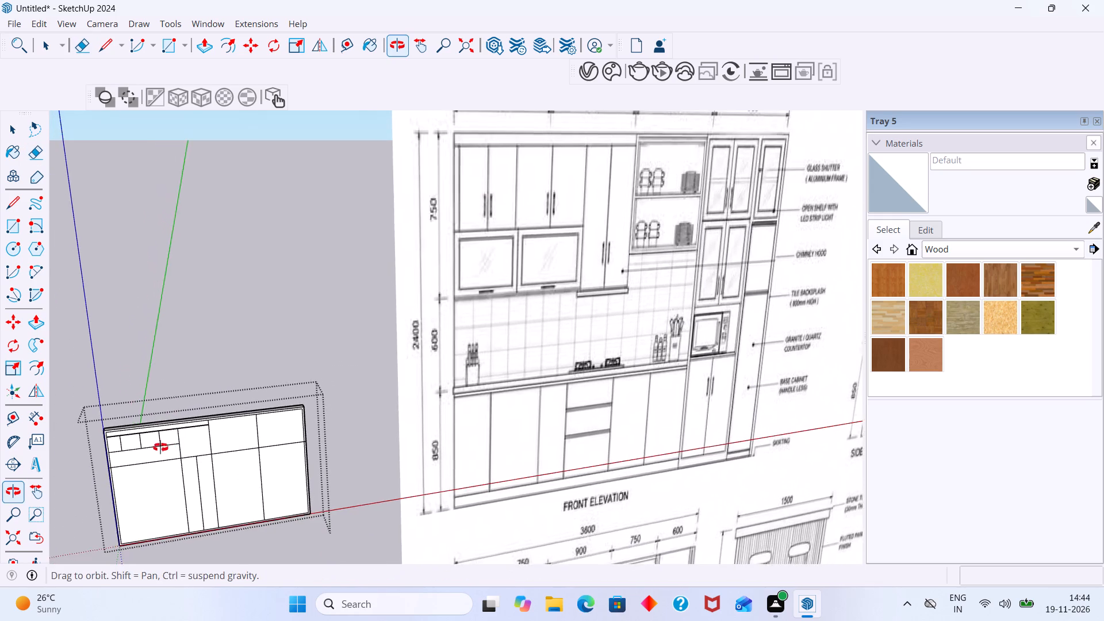
pyautogui.moveTo(160, 447); pyautogui.dragTo(157, 446, button='middle')
pyautogui.scroll(20, 125, 446)
pyautogui.scroll(2, 125, 446)
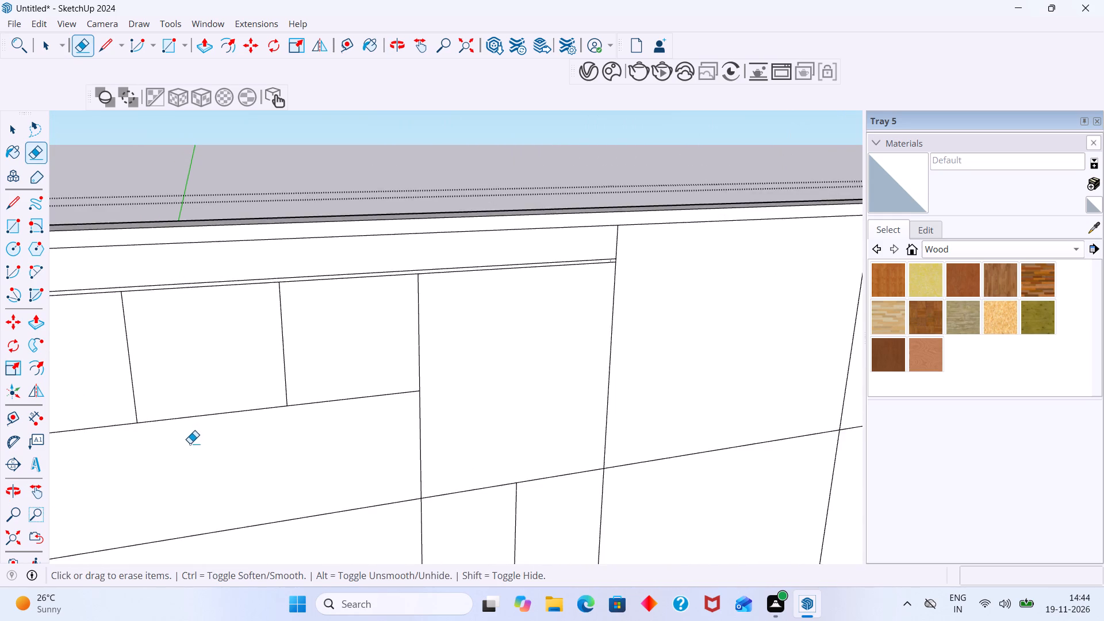
pyautogui.scroll(2, 190, 443)
pyautogui.moveTo(208, 441); pyautogui.dragTo(297, 421, button='middle')
pyautogui.scroll(-13, 298, 409)
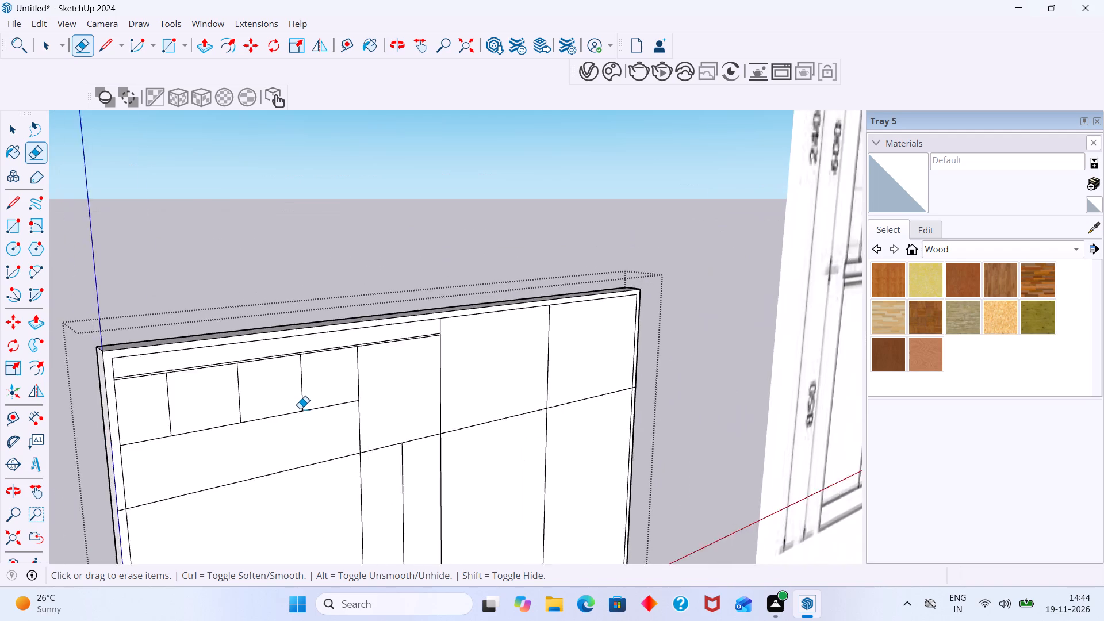
pyautogui.scroll(-9, 300, 409)
pyautogui.moveTo(315, 403); pyautogui.dragTo(264, 392, button='middle')
pyautogui.scroll(-1, 277, 392)
pyautogui.moveTo(278, 393); pyautogui.dragTo(205, 389, button='middle')
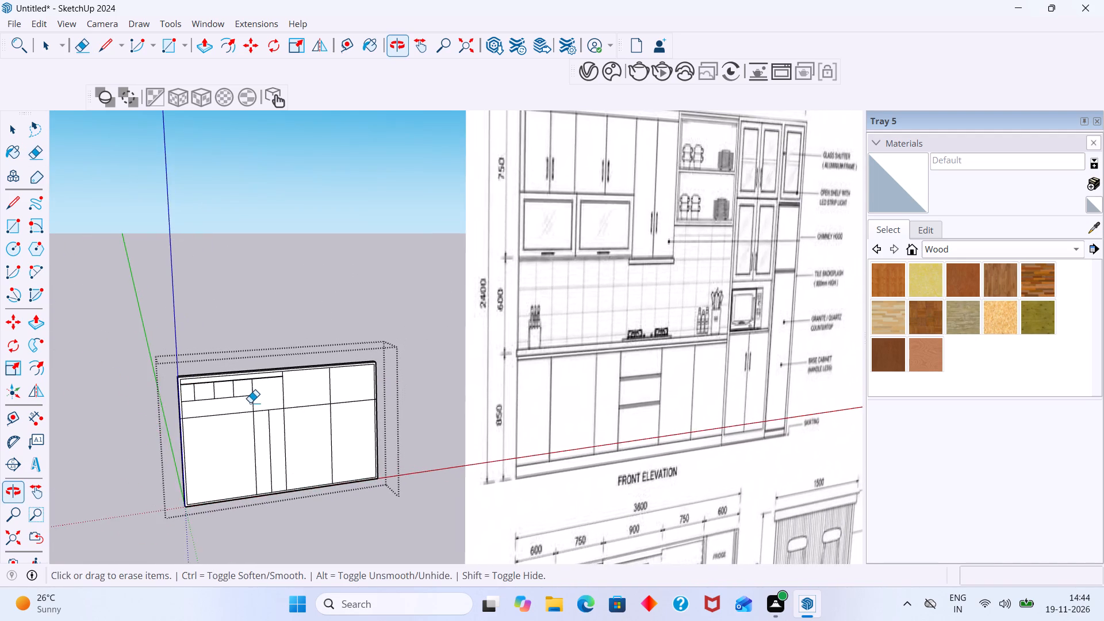
pyautogui.scroll(-2, 251, 404)
pyautogui.scroll(2, 224, 432)
pyautogui.keyDown('shift'); pyautogui.moveTo(228, 427); pyautogui.dragTo(196, 418, button='middle'); pyautogui.keyUp('shift')
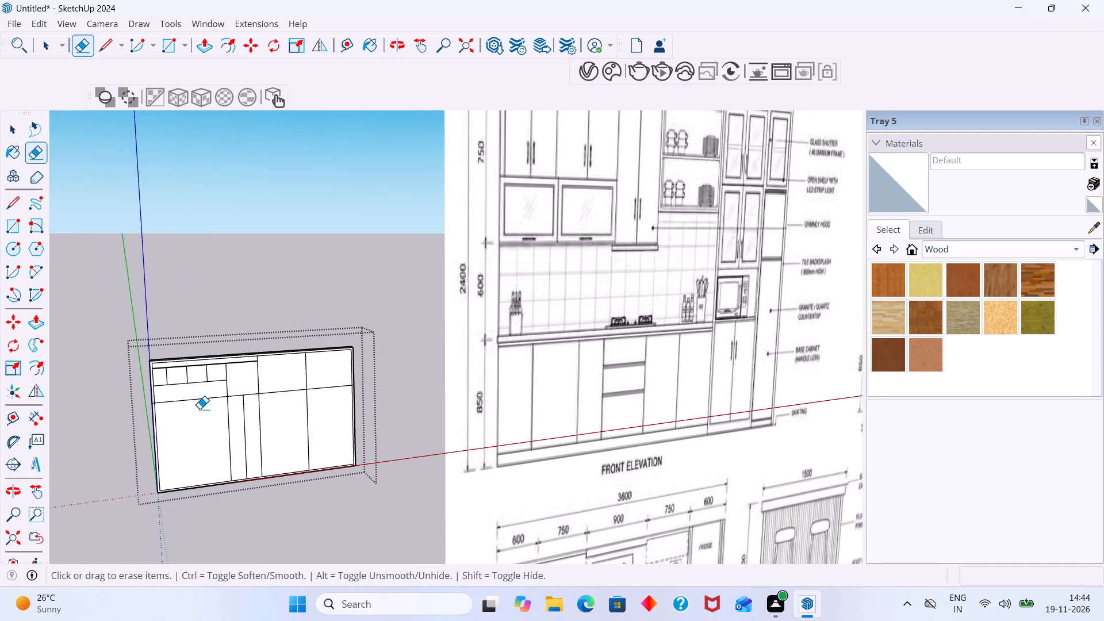
pyautogui.scroll(-3, 201, 409)
pyautogui.press('space')
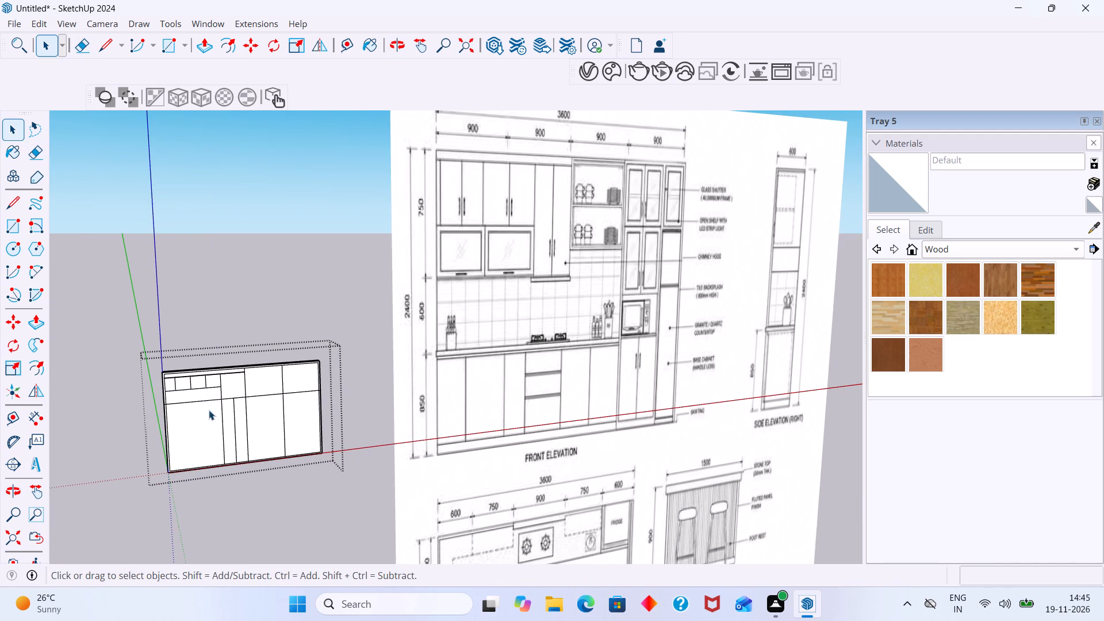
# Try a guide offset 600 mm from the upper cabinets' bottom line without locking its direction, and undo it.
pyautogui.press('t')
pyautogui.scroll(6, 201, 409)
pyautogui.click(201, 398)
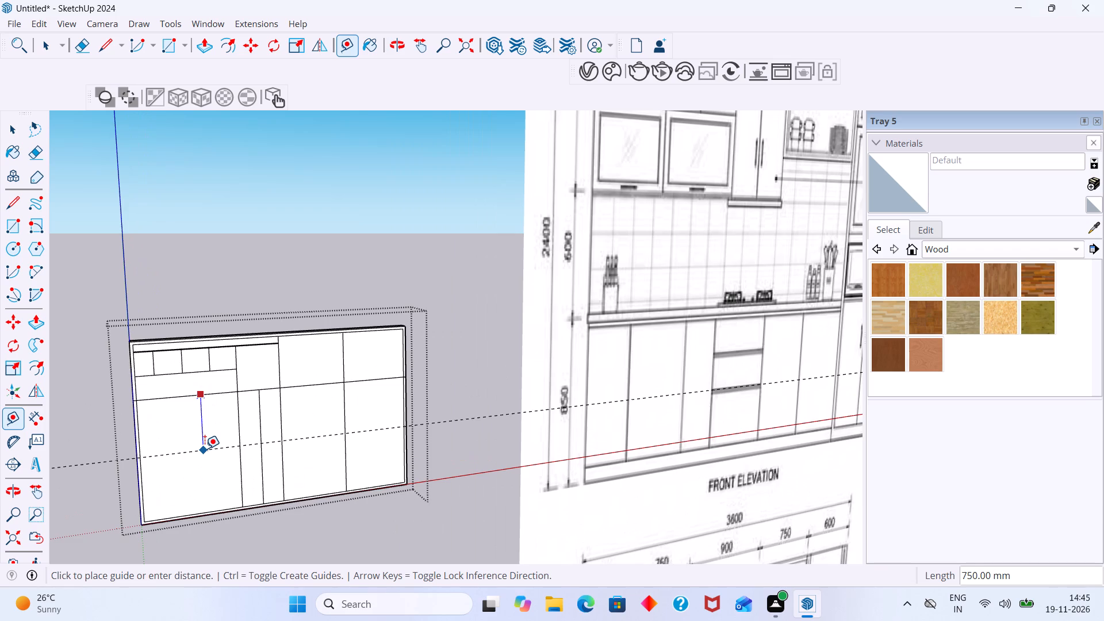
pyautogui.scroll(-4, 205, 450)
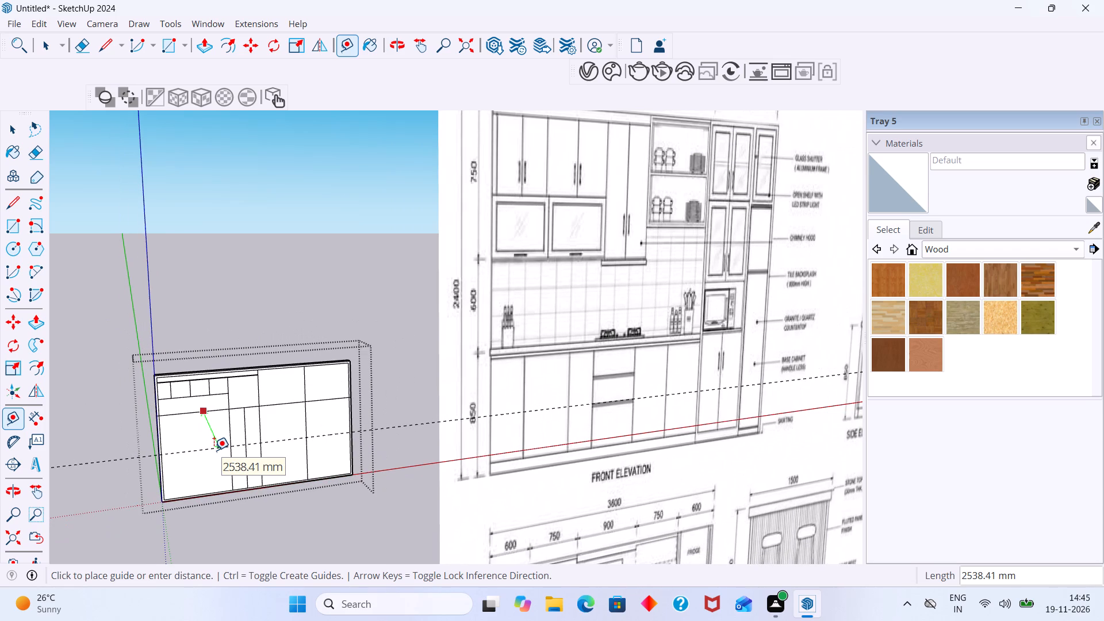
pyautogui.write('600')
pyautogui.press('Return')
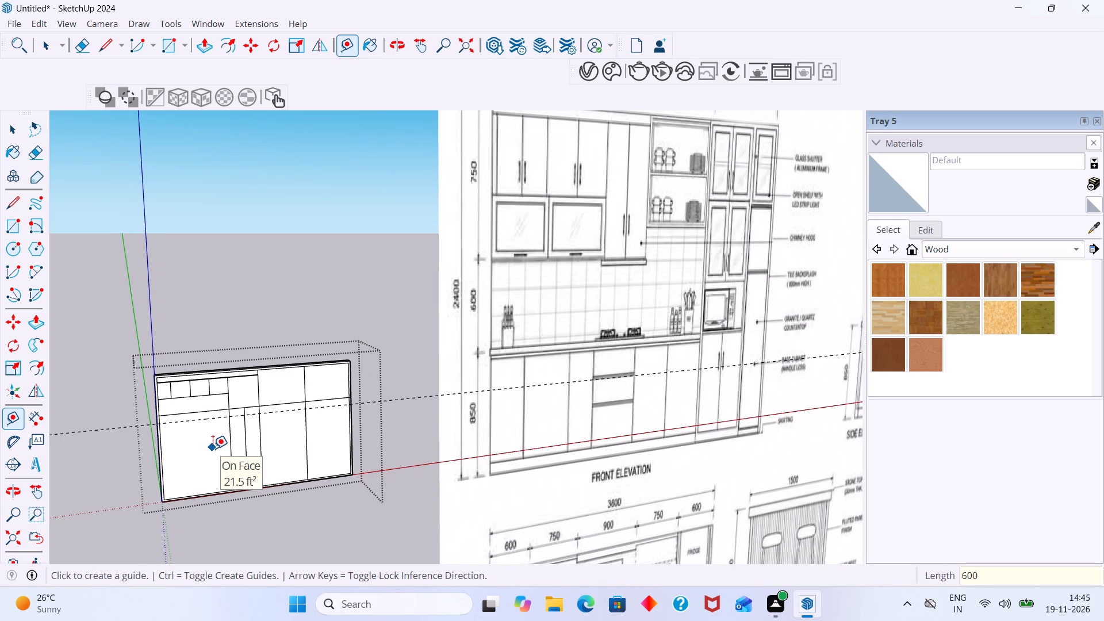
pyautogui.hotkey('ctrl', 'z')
# Place a horizontal guide 600 mm below the upper cabinets' bottom line, constrained to the vertical axis, and leave the wall group.
pyautogui.click(213, 412)
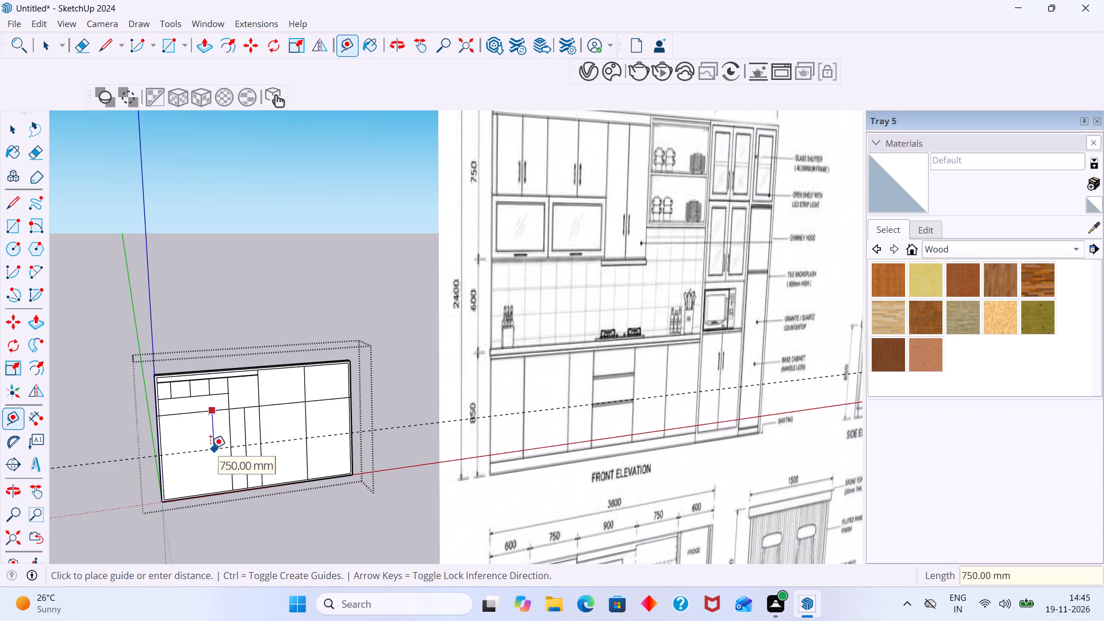
pyautogui.press('Up')
pyautogui.write('600')
pyautogui.press('Return')
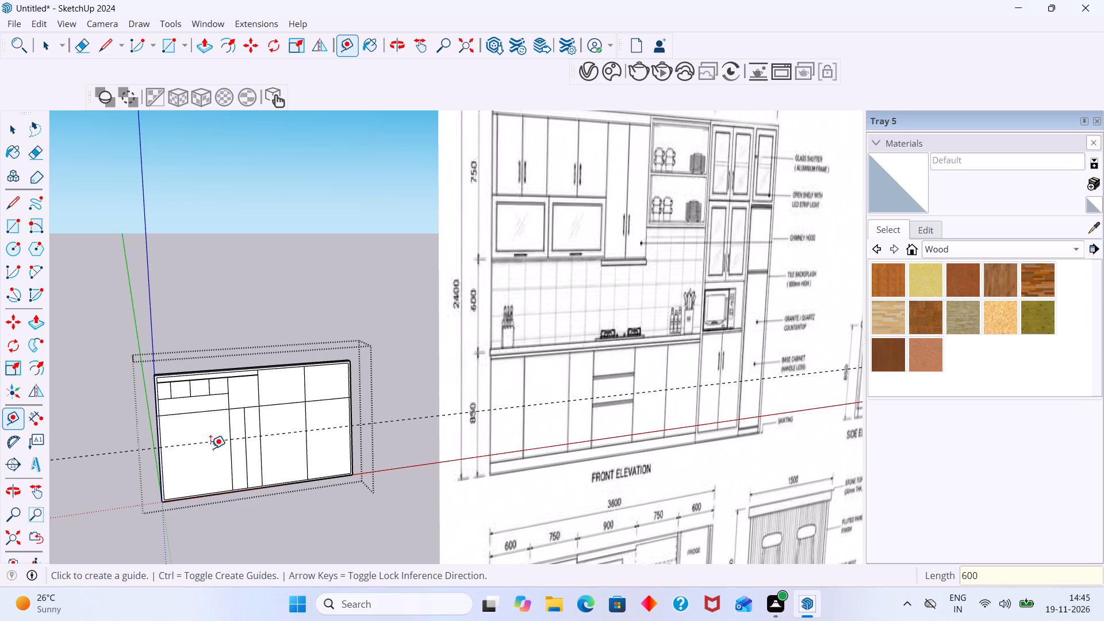
pyautogui.scroll(-2, 210, 447)
pyautogui.press('space')
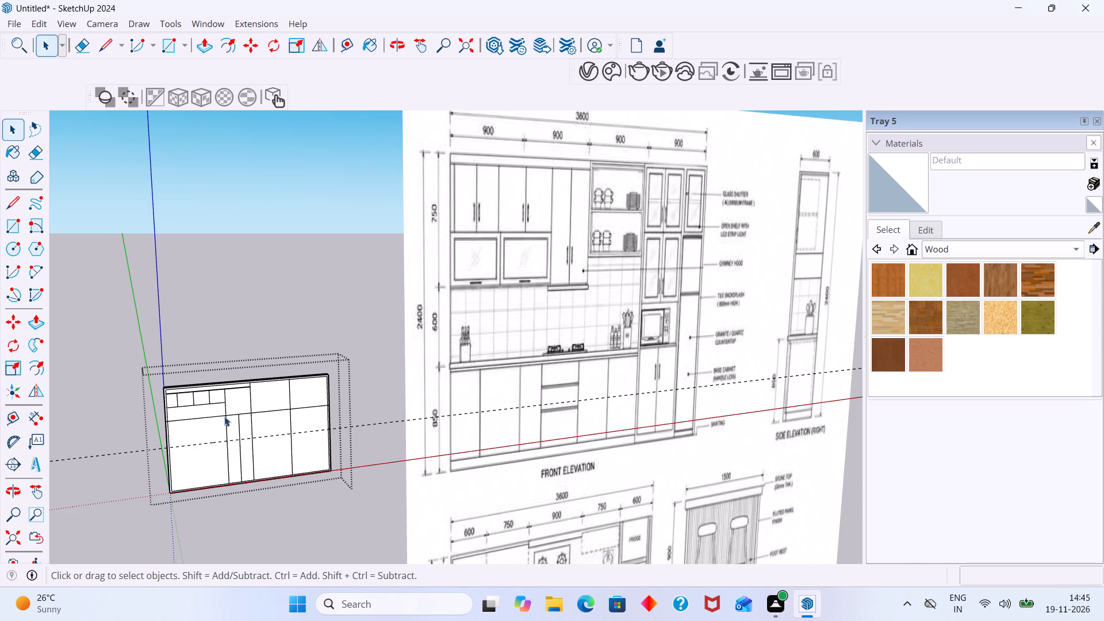
pyautogui.click(237, 339)
# Draw a 2700 mm line inside the wall group along the guide, from the left inner edge to the last vertical divider, and leave the group.
pyautogui.moveTo(239, 436); pyautogui.dragTo(253, 439, button='middle')
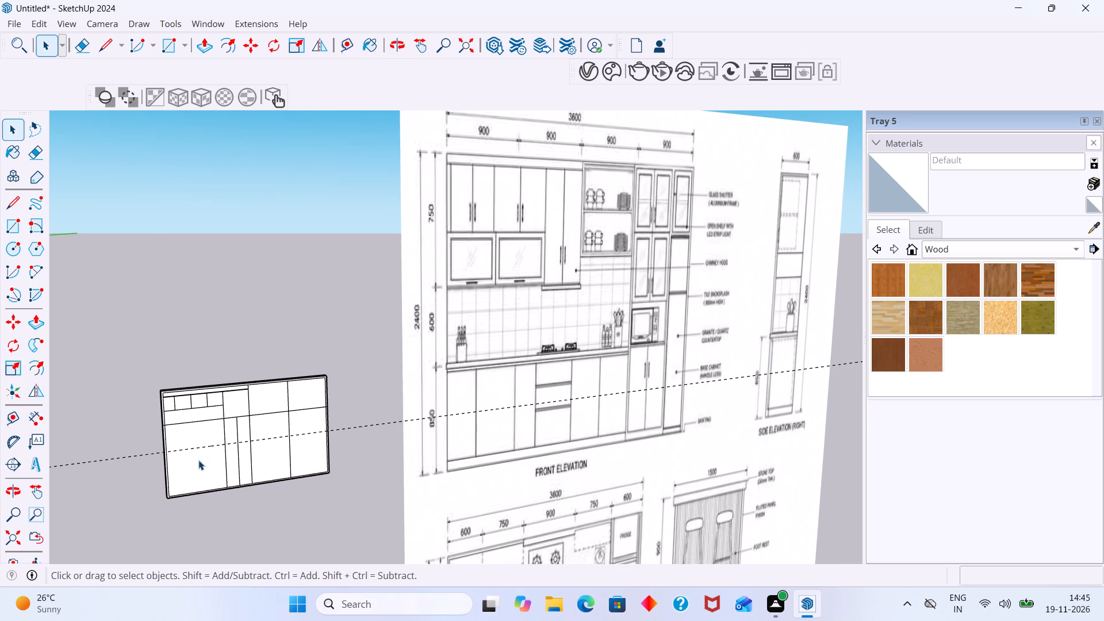
pyautogui.moveTo(181, 462); pyautogui.dragTo(139, 465, button='middle')
pyautogui.scroll(-1, 168, 462)
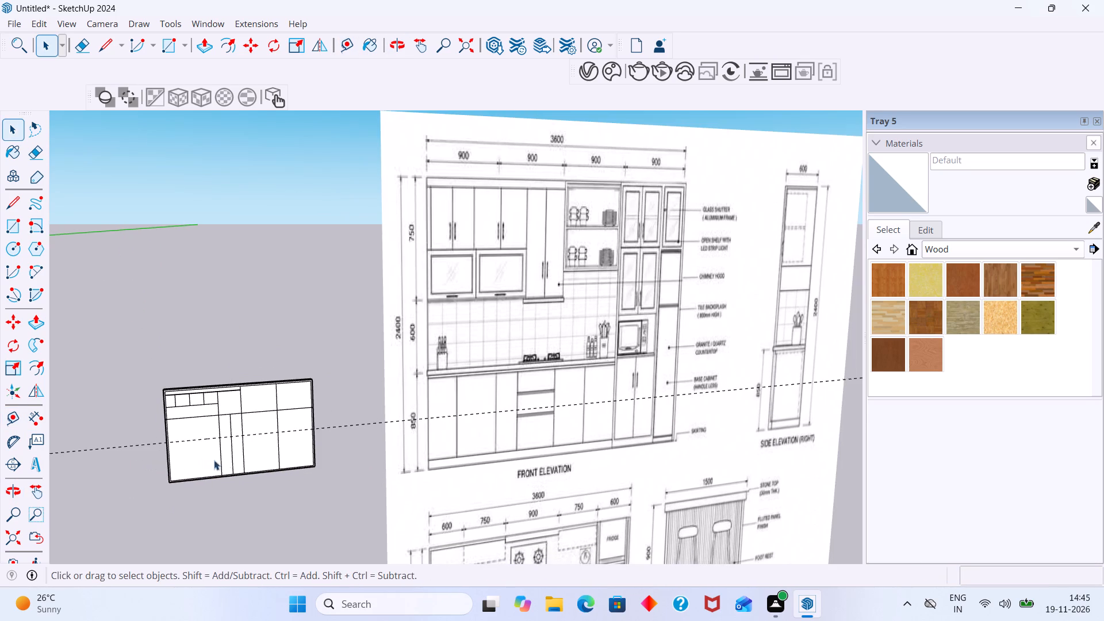
pyautogui.scroll(-1, 250, 471)
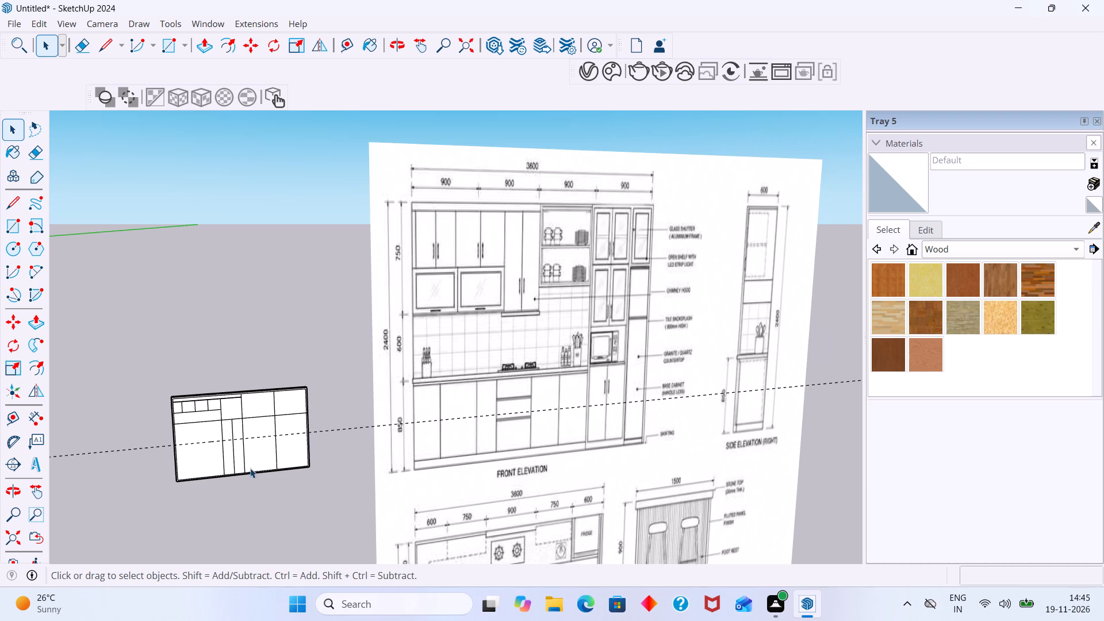
pyautogui.scroll(1, 205, 468)
pyautogui.press('l')
pyautogui.scroll(8, 169, 473)
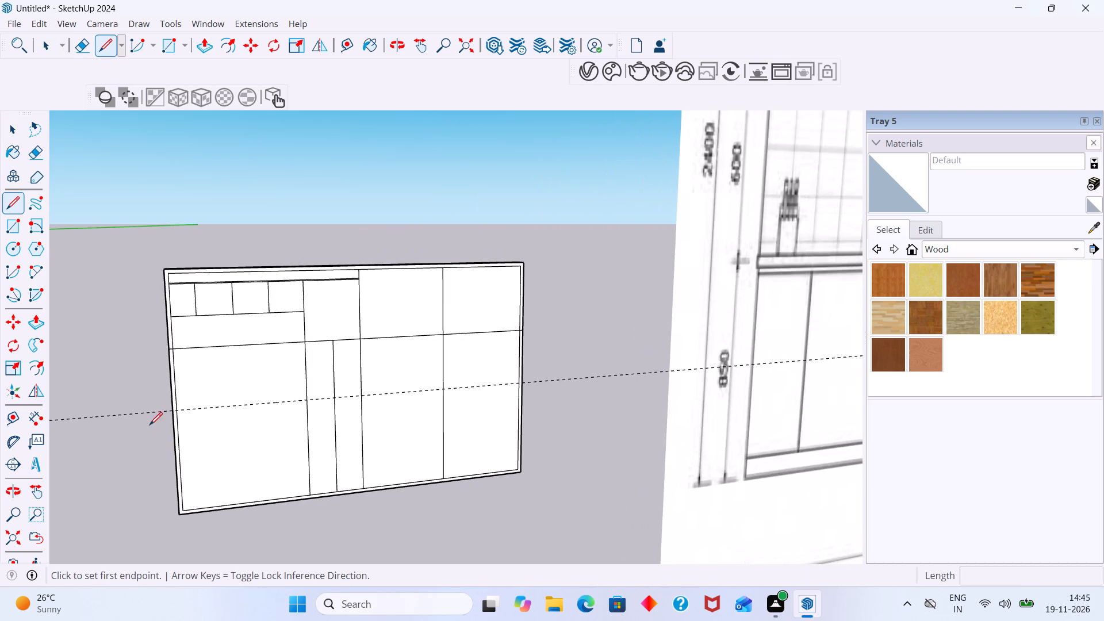
pyautogui.scroll(6, 149, 425)
pyautogui.press('space')
pyautogui.doubleClick(206, 423)
pyautogui.doubleClick(207, 431)
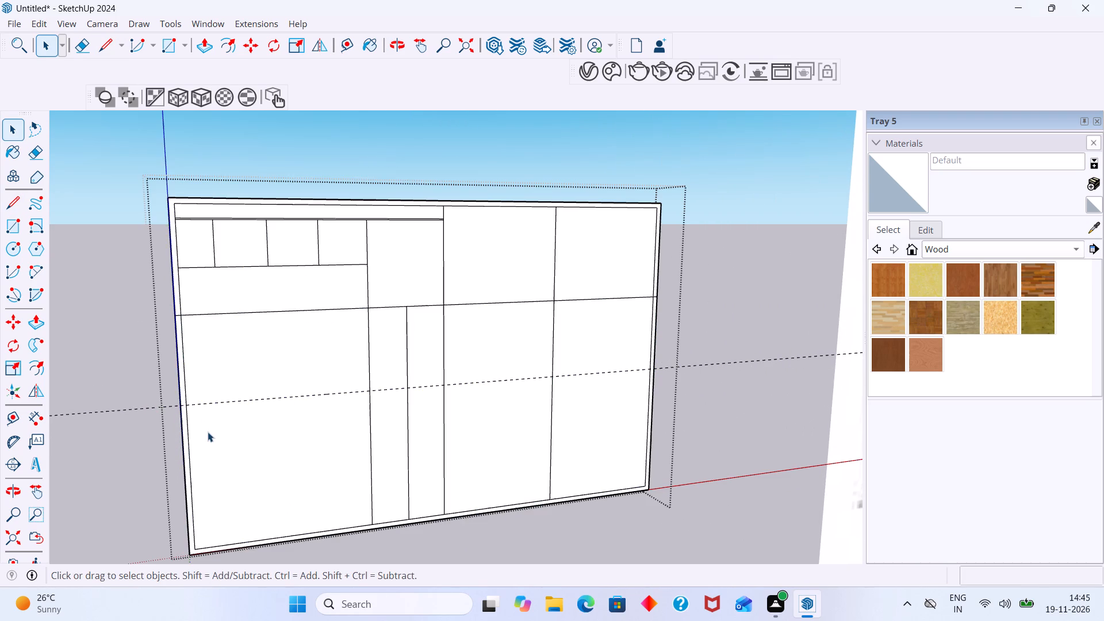
pyautogui.click(215, 438)
pyautogui.press('l')
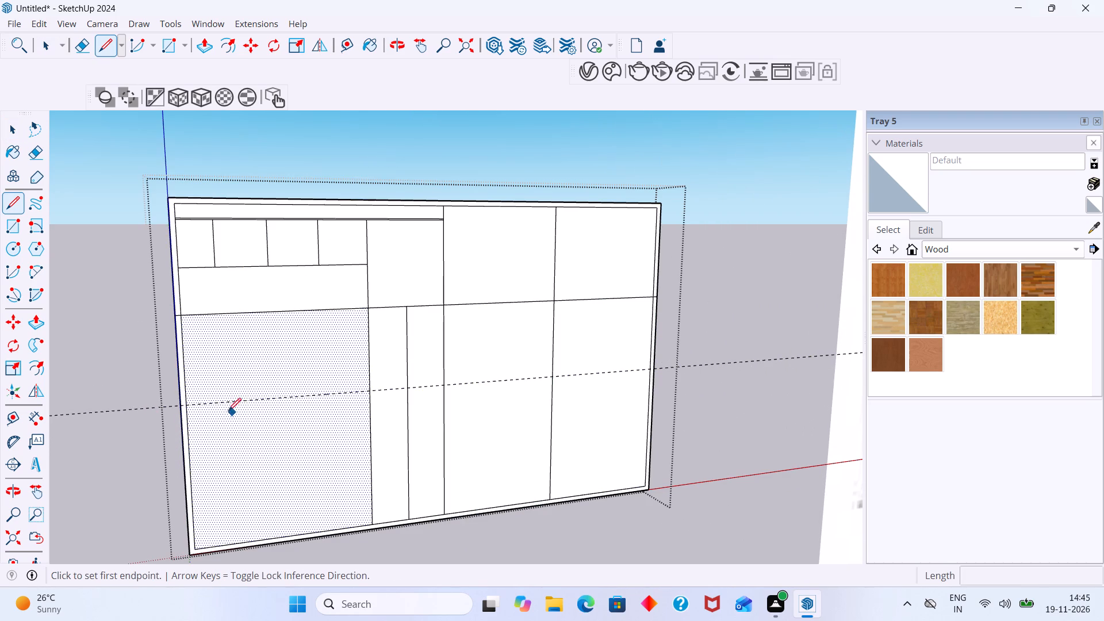
pyautogui.scroll(7, 202, 386)
pyautogui.click(181, 415)
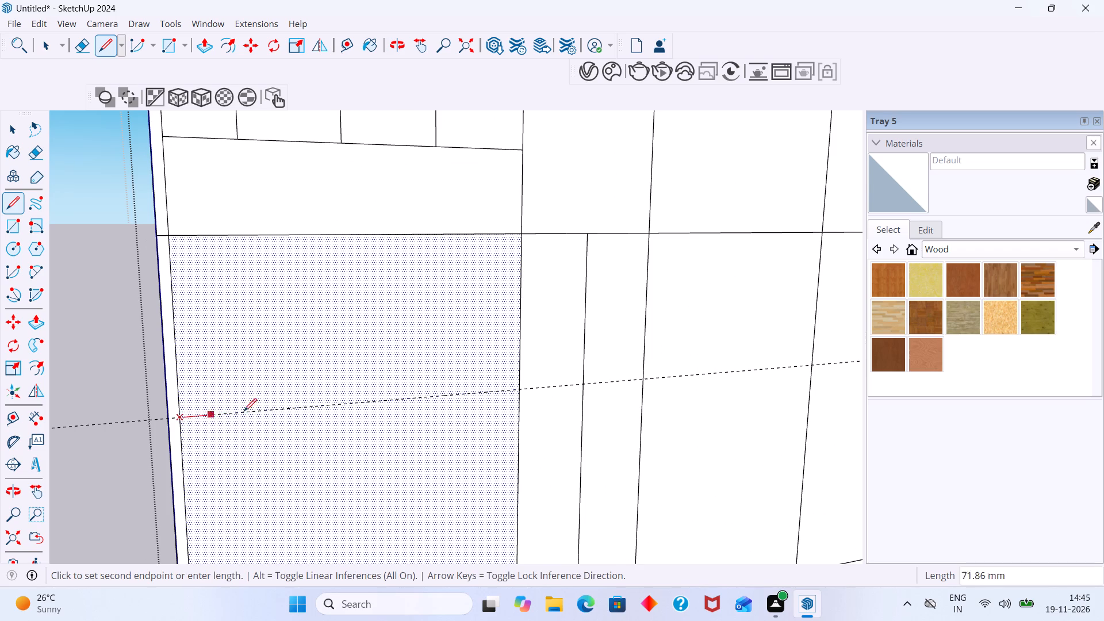
pyautogui.scroll(-11, 512, 375)
pyautogui.moveTo(543, 377); pyautogui.dragTo(463, 392, button='middle')
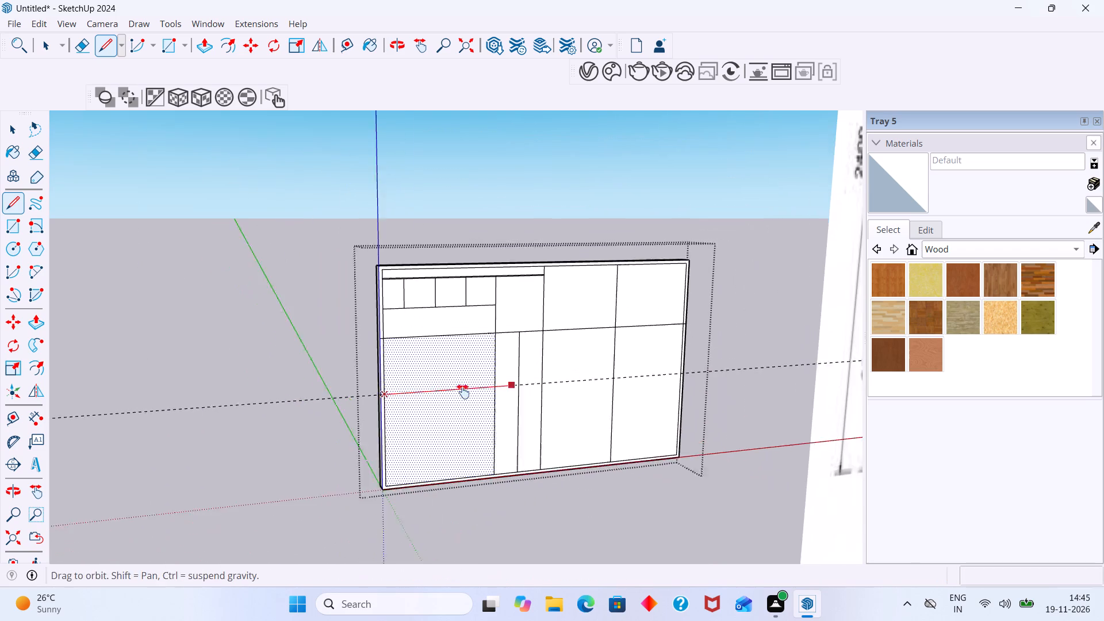
pyautogui.moveTo(463, 392); pyautogui.dragTo(448, 393, button='middle')
pyautogui.scroll(-9, 454, 400)
pyautogui.moveTo(473, 402); pyautogui.dragTo(359, 394, button='middle')
pyautogui.scroll(-1, 362, 392)
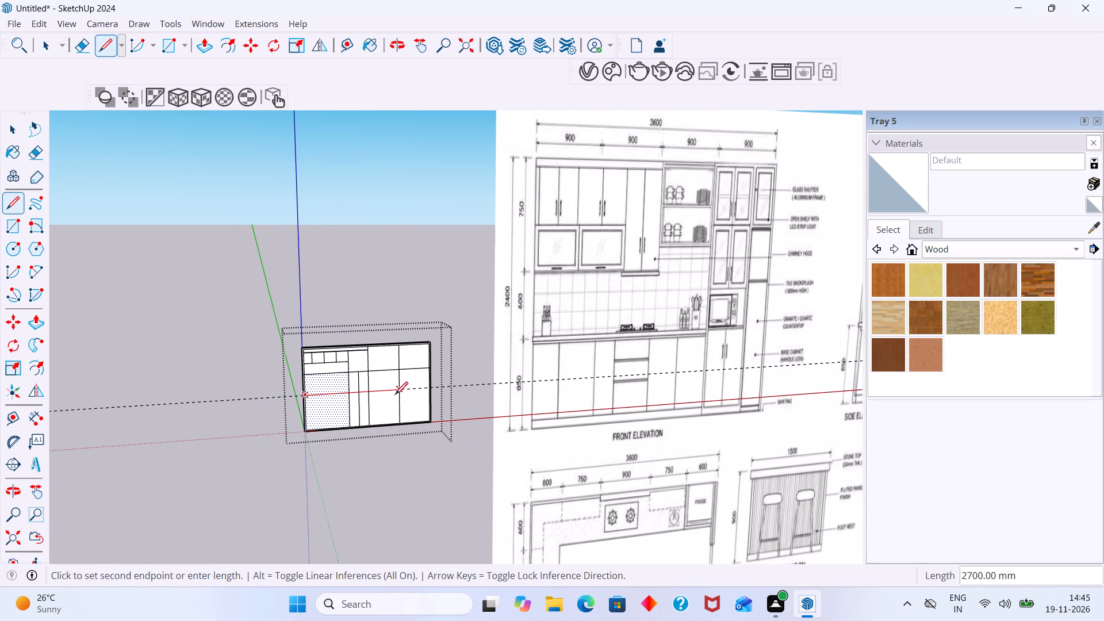
pyautogui.scroll(-1, 391, 396)
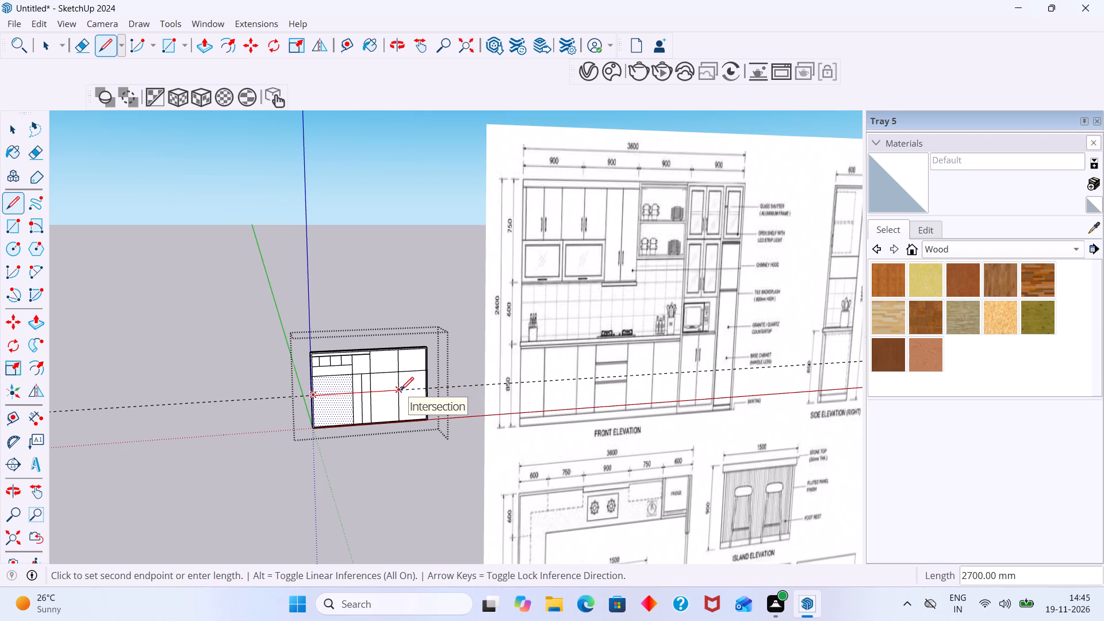
pyautogui.scroll(13, 401, 390)
pyautogui.click(393, 388)
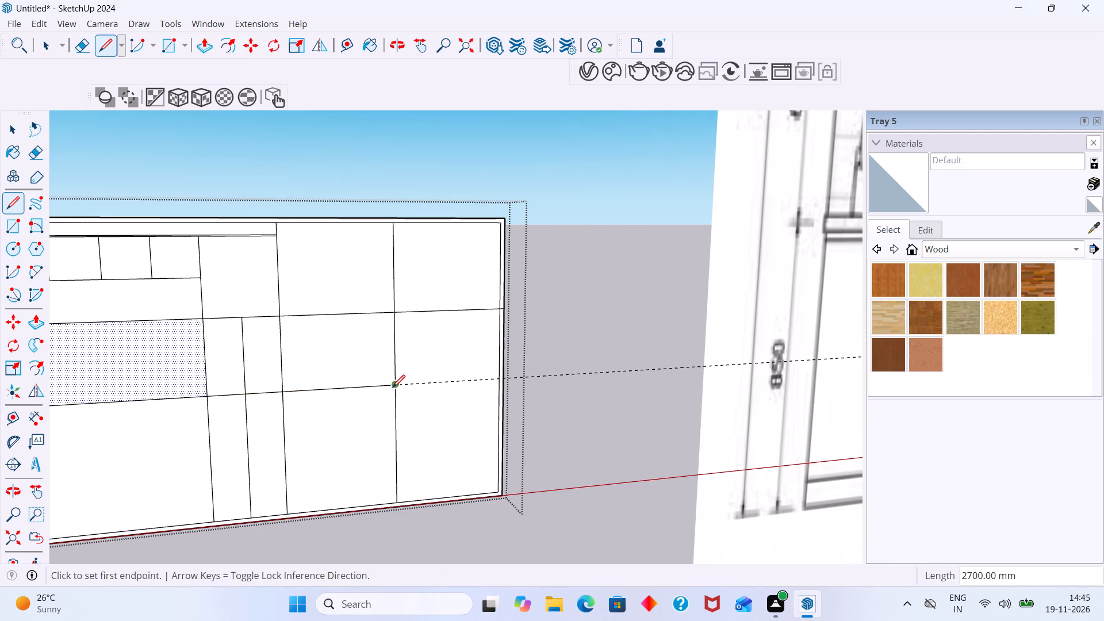
pyautogui.press('space')
pyautogui.scroll(-11, 387, 386)
pyautogui.click(374, 471)
# Examine the wall's backsplash and base cabinet divisions against the front elevation drawing.
pyautogui.scroll(4, 342, 425)
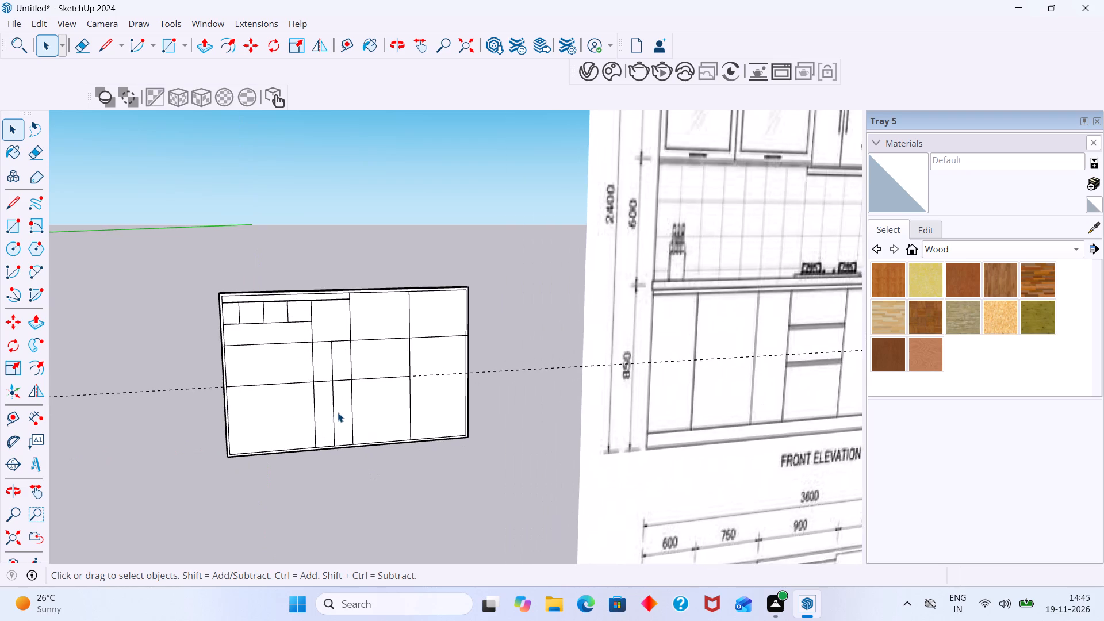
pyautogui.scroll(3, 343, 415)
pyautogui.click(338, 414)
pyautogui.doubleClick(347, 415)
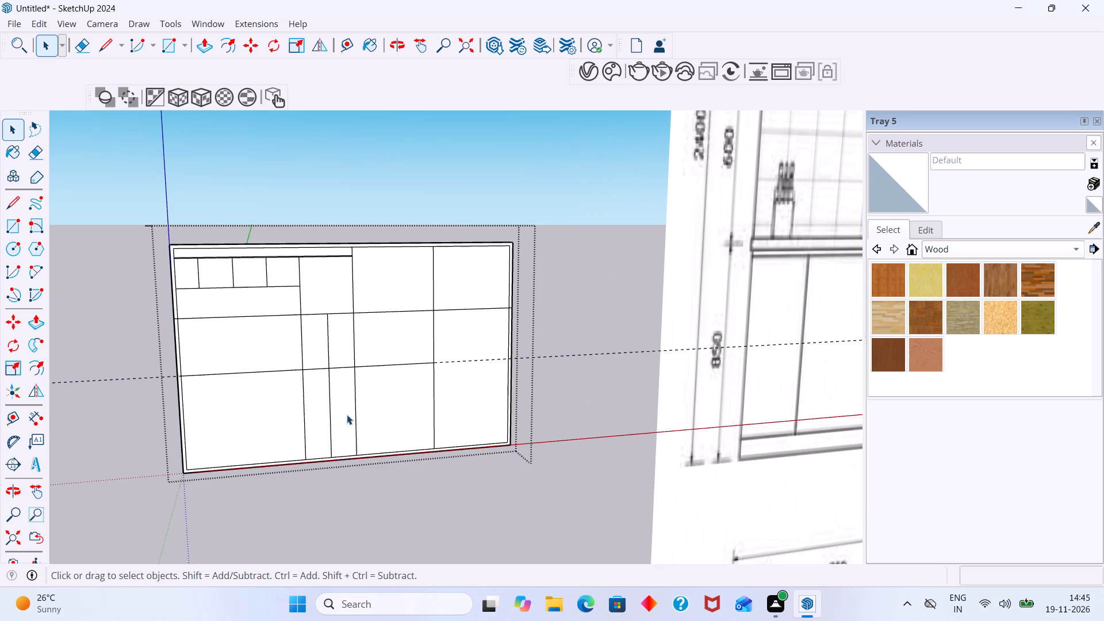
pyautogui.scroll(-9, 355, 408)
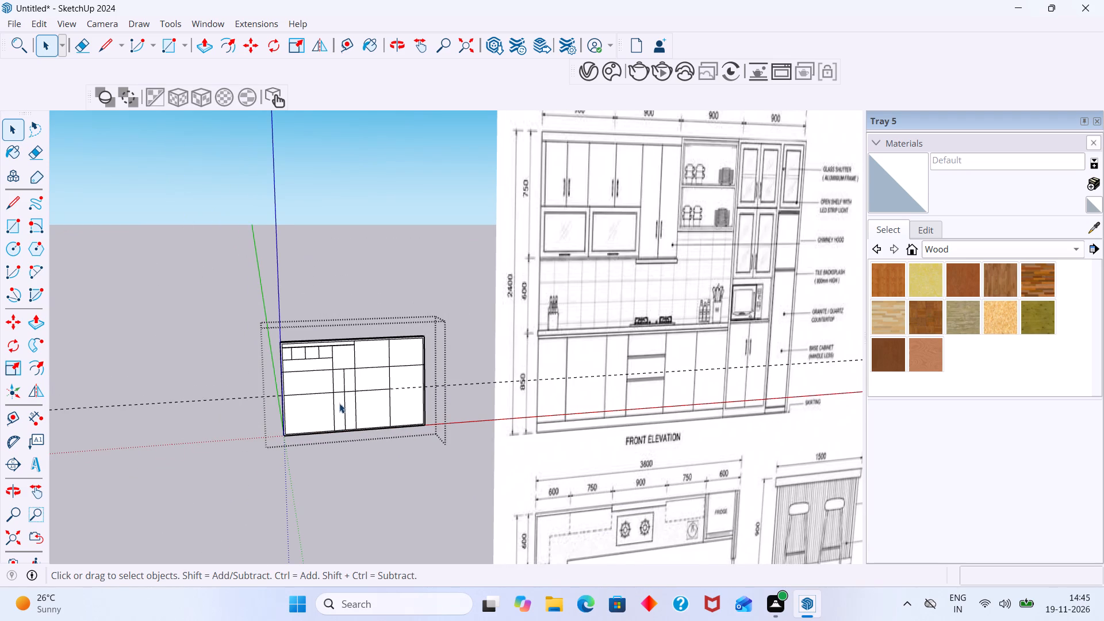
pyautogui.moveTo(382, 401); pyautogui.dragTo(393, 401, button='middle')
pyautogui.scroll(1, 341, 386)
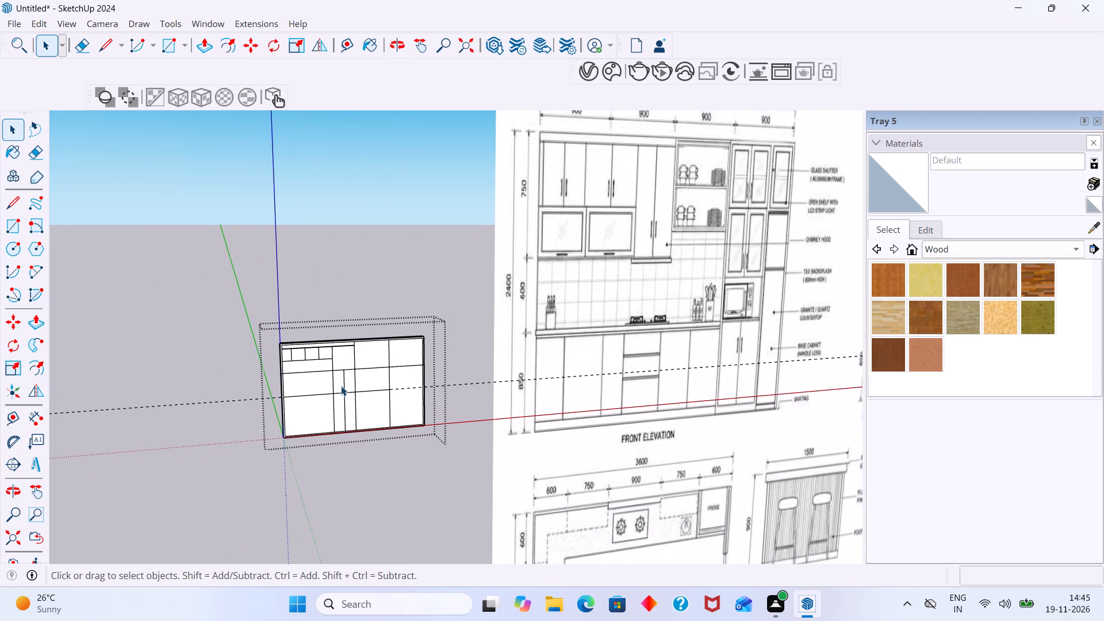
pyautogui.scroll(4, 341, 386)
pyautogui.scroll(-4, 347, 394)
pyautogui.scroll(5, 341, 386)
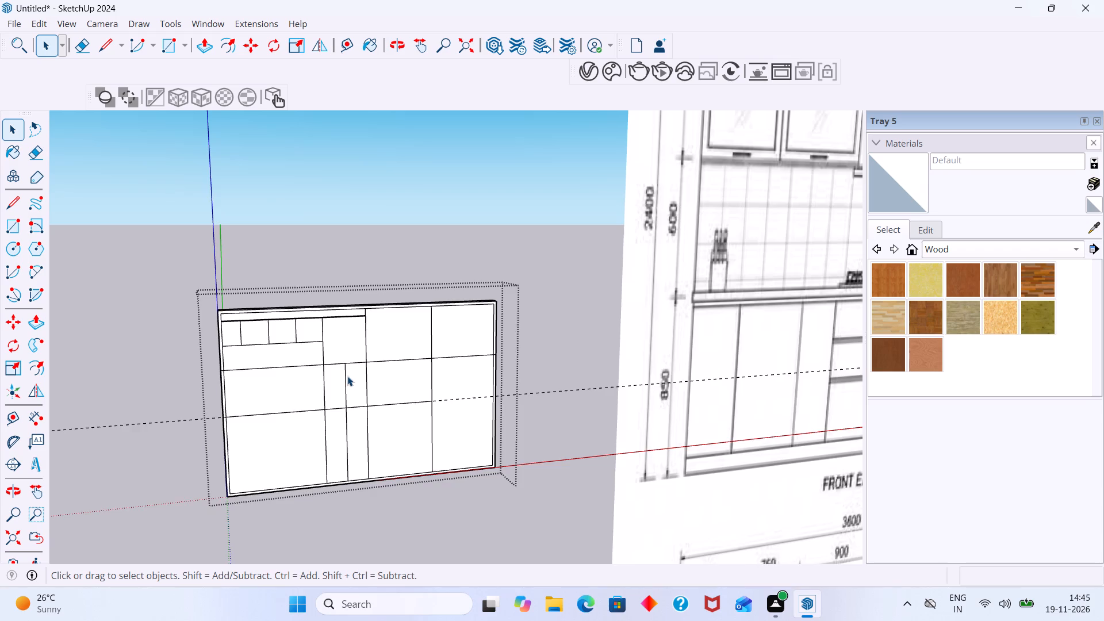
pyautogui.scroll(-9, 347, 376)
pyautogui.click(322, 444)
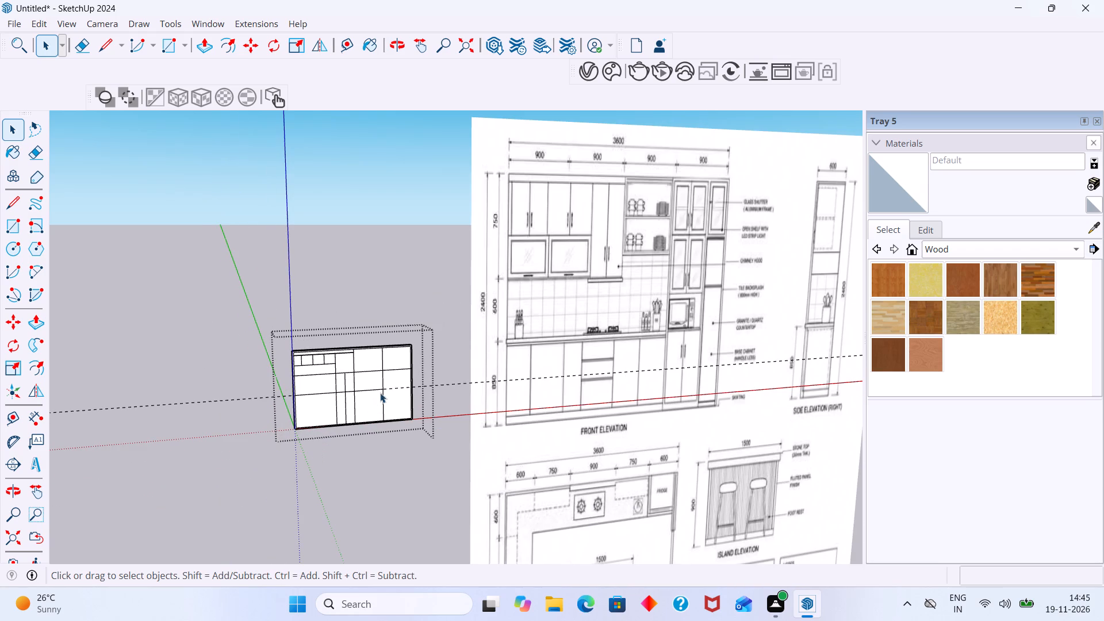
# Delete the horizontal guide crossing the wall and leave the wall group.
pyautogui.moveTo(239, 402); pyautogui.dragTo(237, 389)
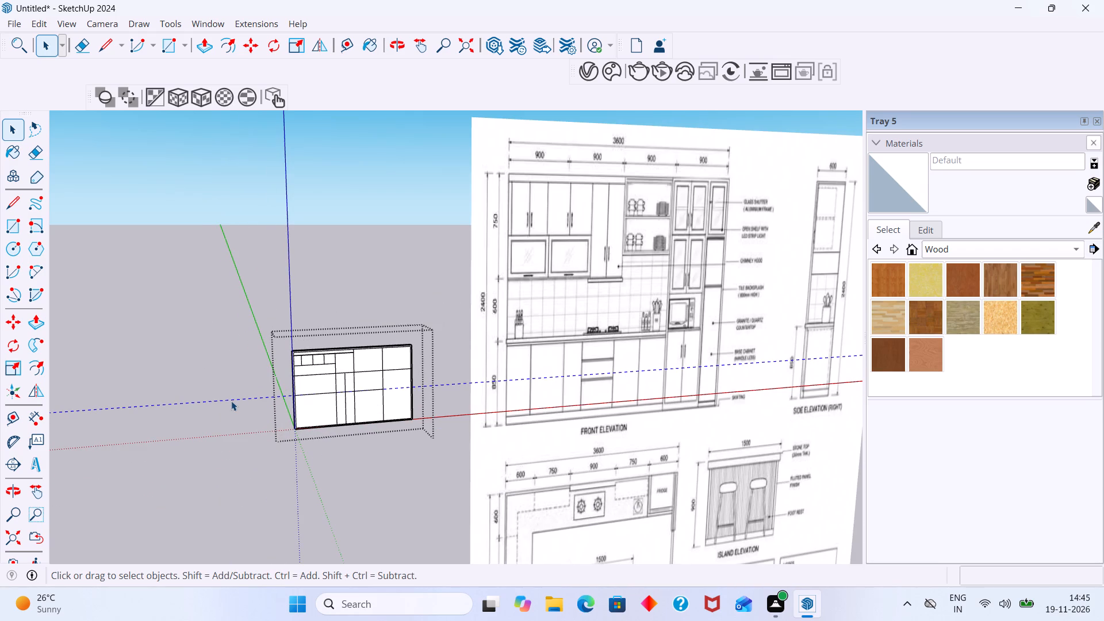
pyautogui.click(231, 401)
pyautogui.press('Delete')
pyautogui.scroll(-4, 236, 394)
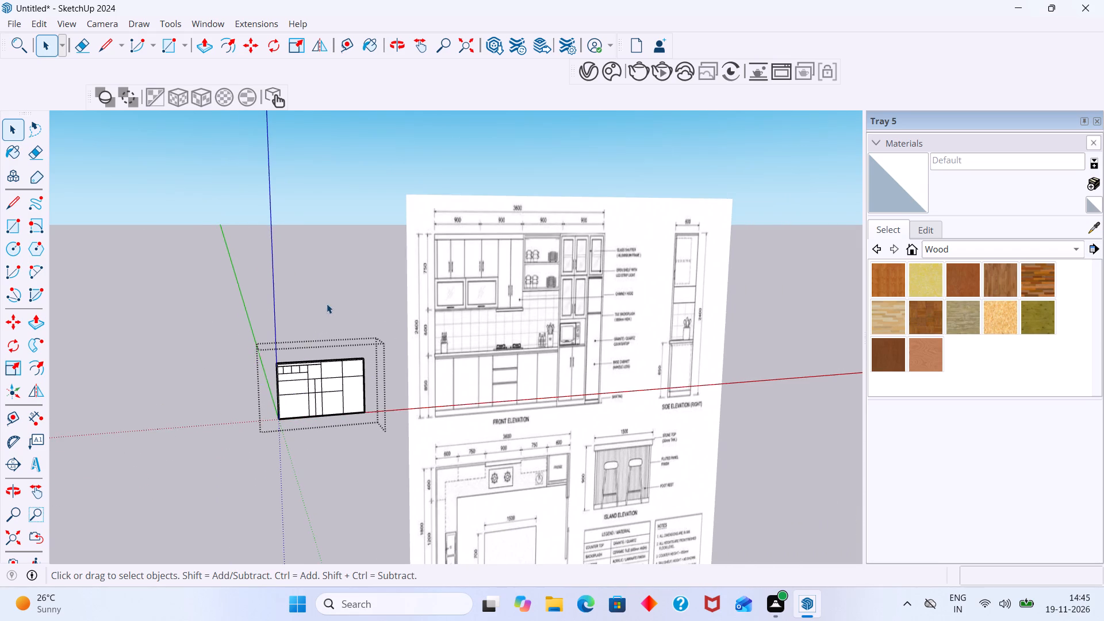
pyautogui.click(327, 304)
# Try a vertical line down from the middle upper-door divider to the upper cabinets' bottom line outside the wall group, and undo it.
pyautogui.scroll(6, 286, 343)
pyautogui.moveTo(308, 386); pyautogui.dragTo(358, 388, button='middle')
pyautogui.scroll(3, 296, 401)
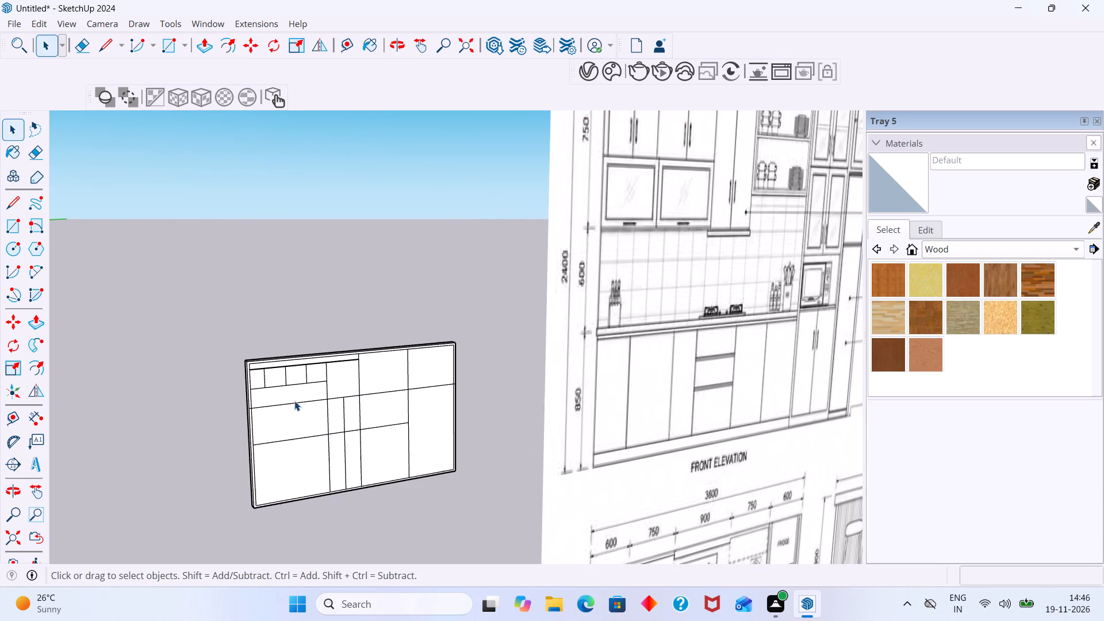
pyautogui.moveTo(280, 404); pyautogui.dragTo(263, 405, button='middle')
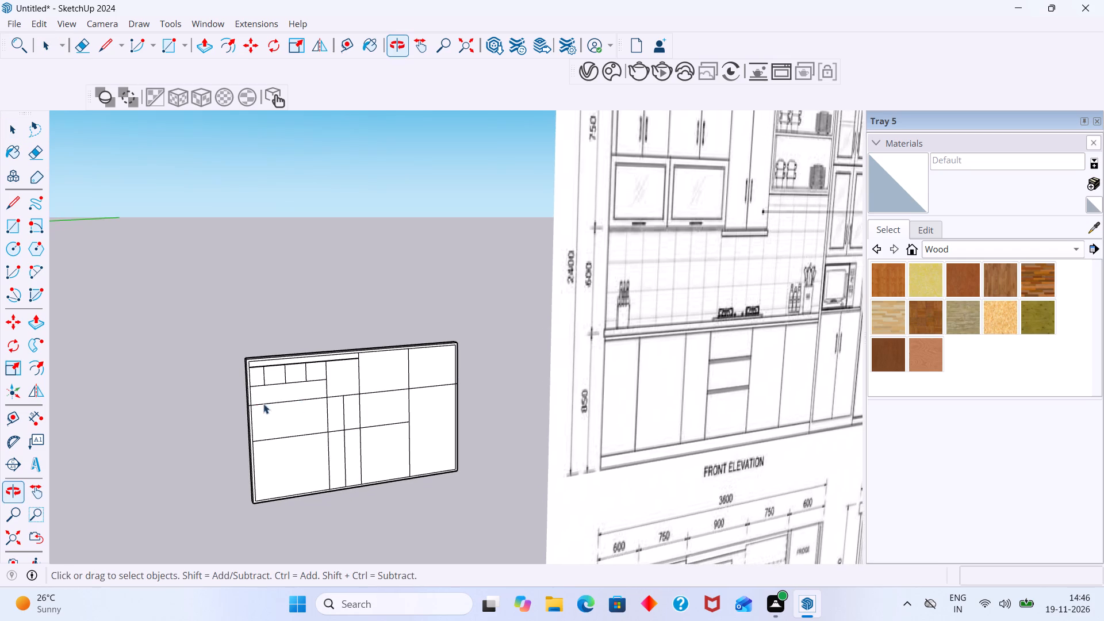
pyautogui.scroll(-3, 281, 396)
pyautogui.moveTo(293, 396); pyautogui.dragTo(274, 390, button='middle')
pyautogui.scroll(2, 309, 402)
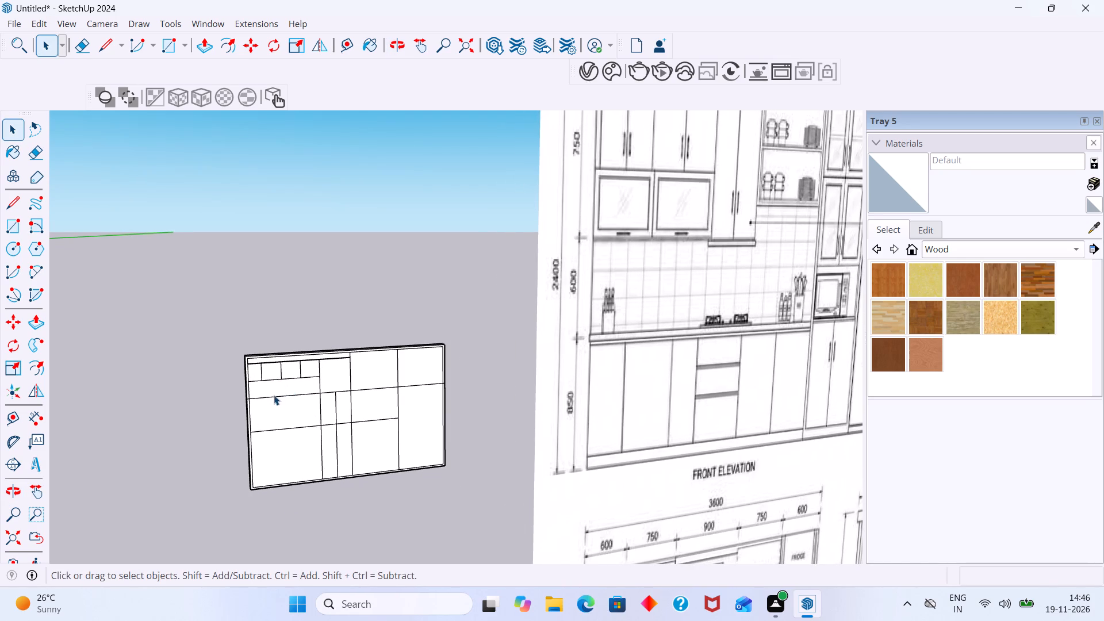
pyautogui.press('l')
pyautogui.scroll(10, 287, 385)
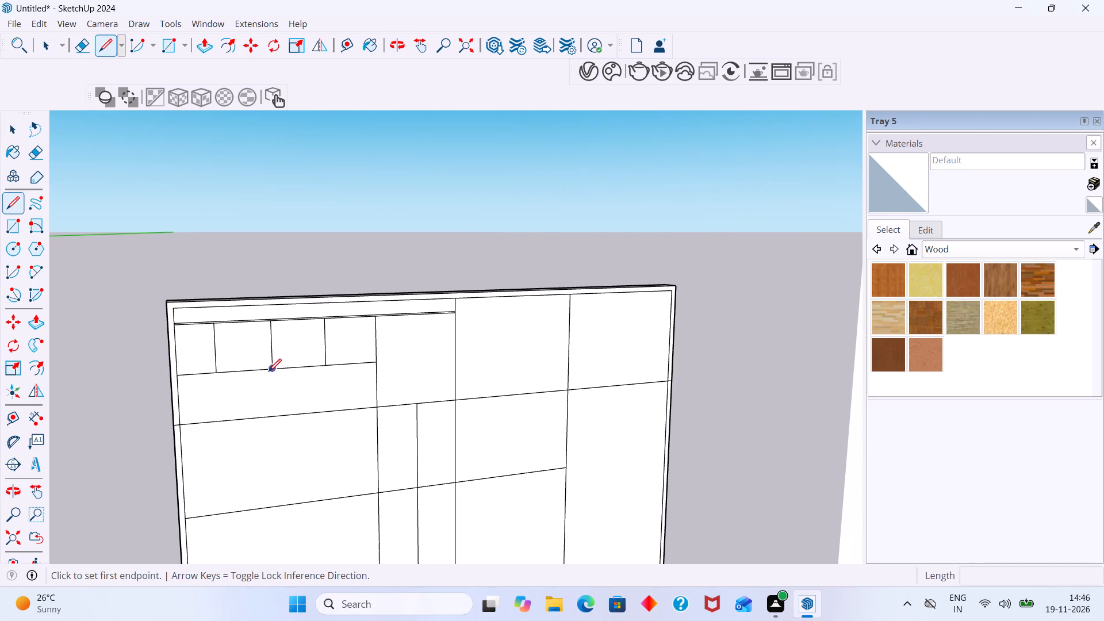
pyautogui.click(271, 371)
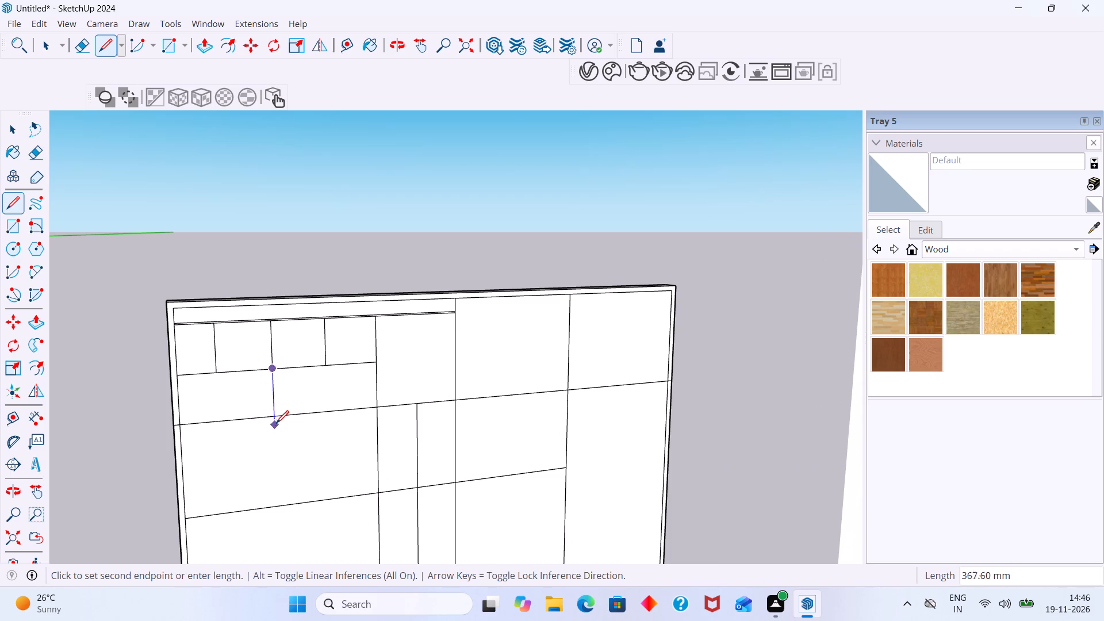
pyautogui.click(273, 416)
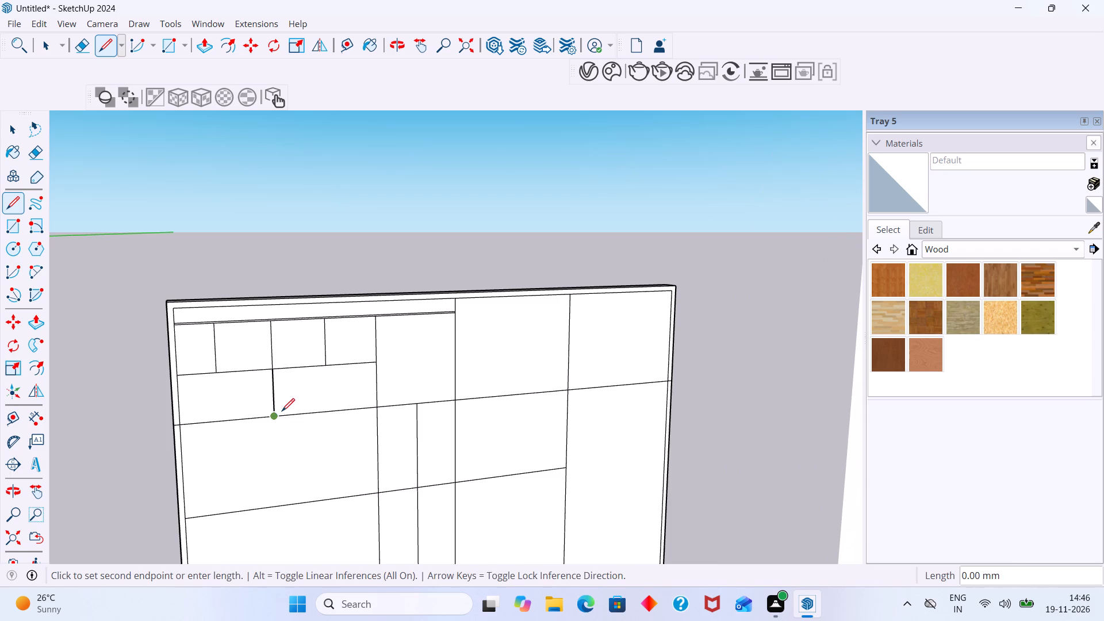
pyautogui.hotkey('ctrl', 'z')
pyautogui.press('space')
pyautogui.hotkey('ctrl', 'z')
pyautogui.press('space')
# Draw a 307 mm vertical divider inside the wall group from the middle upper-door divider to the upper cabinets' bottom line, and leave the group.
pyautogui.tripleClick(285, 404)
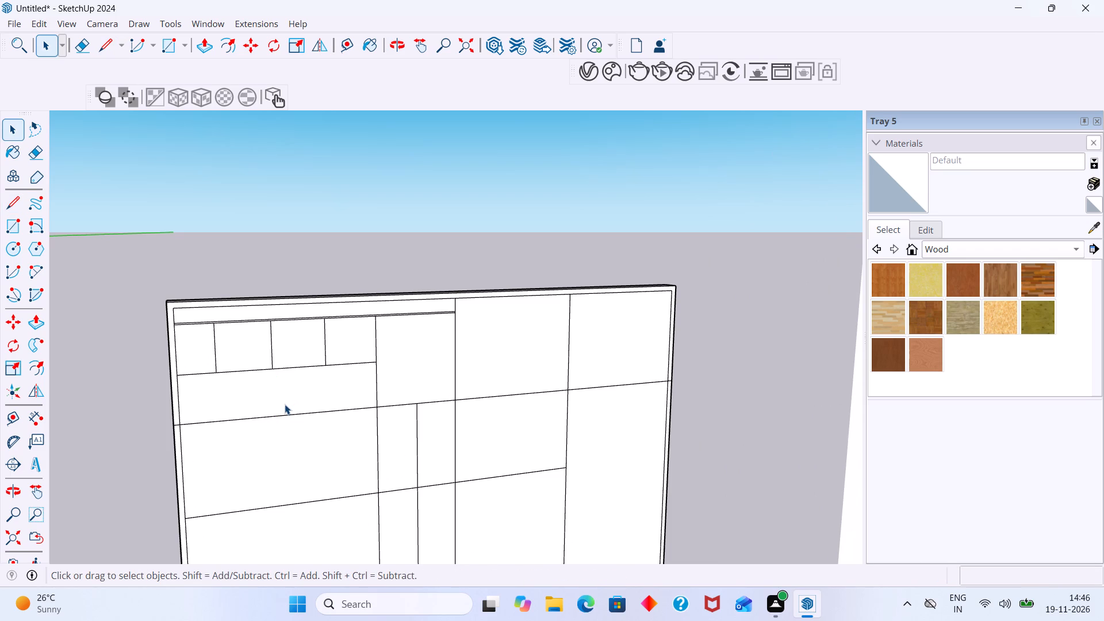
pyautogui.click(283, 402)
pyautogui.press('l')
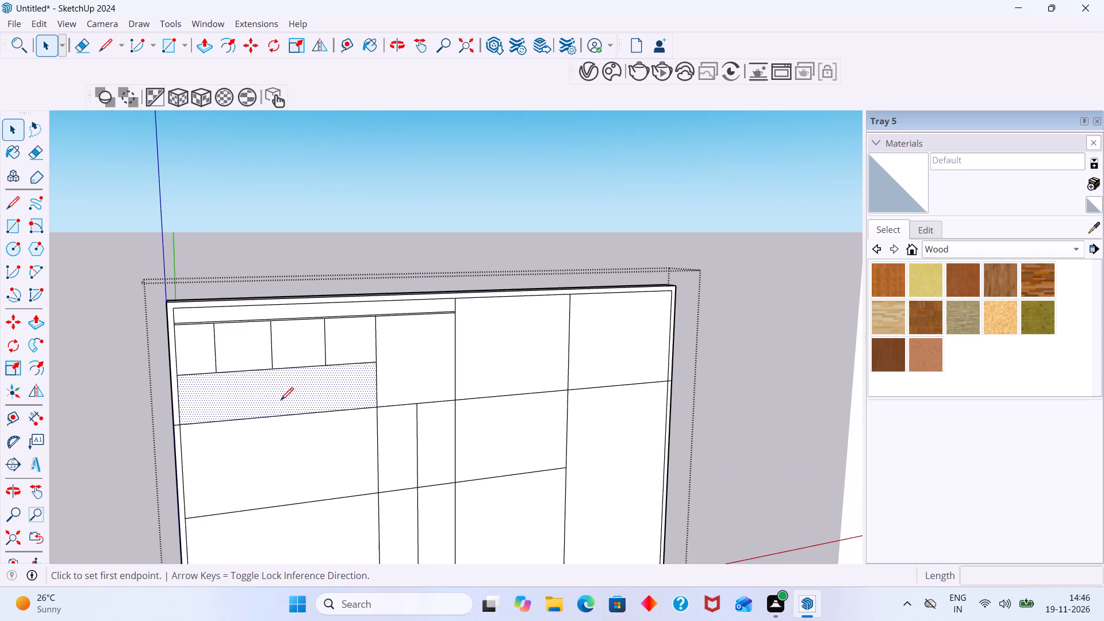
pyautogui.click(275, 368)
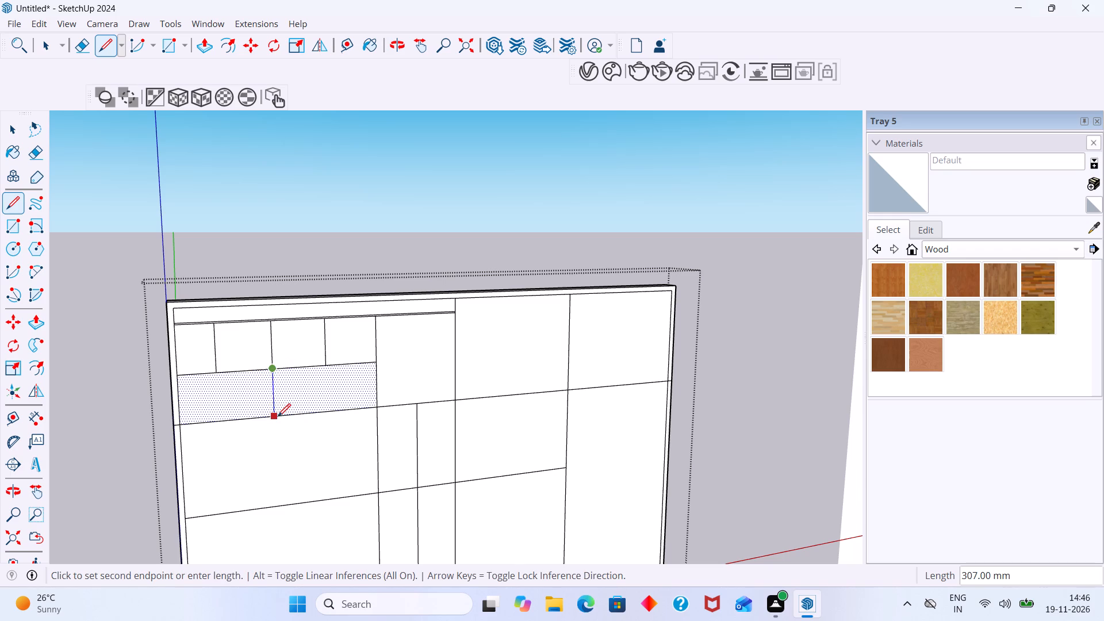
pyautogui.click(278, 416)
pyautogui.press('space')
pyautogui.scroll(-9, 270, 412)
pyautogui.click(157, 428)
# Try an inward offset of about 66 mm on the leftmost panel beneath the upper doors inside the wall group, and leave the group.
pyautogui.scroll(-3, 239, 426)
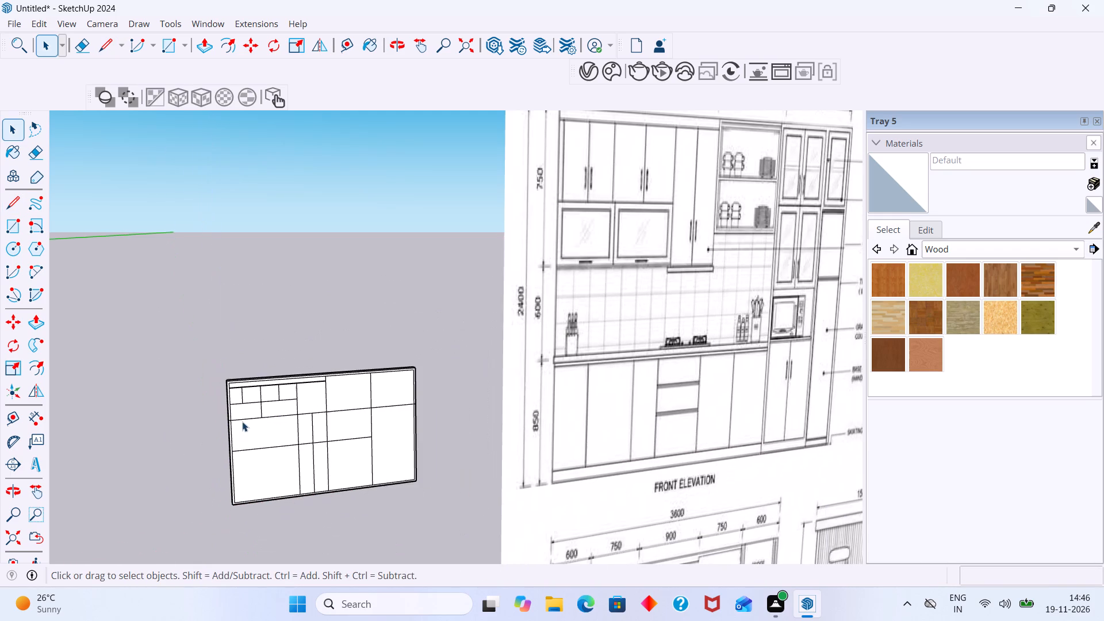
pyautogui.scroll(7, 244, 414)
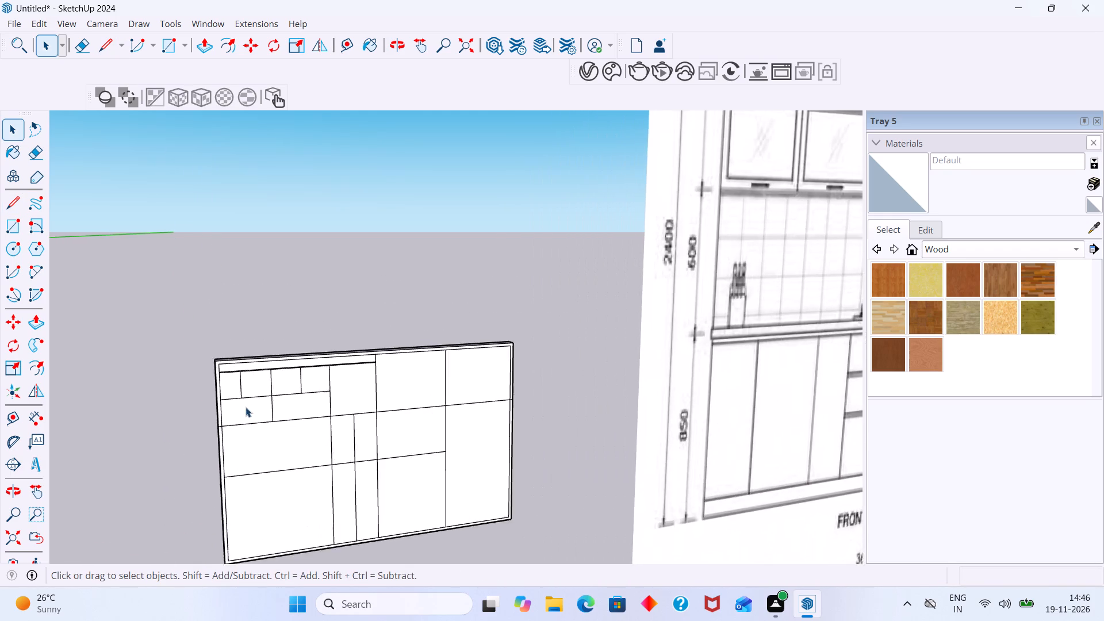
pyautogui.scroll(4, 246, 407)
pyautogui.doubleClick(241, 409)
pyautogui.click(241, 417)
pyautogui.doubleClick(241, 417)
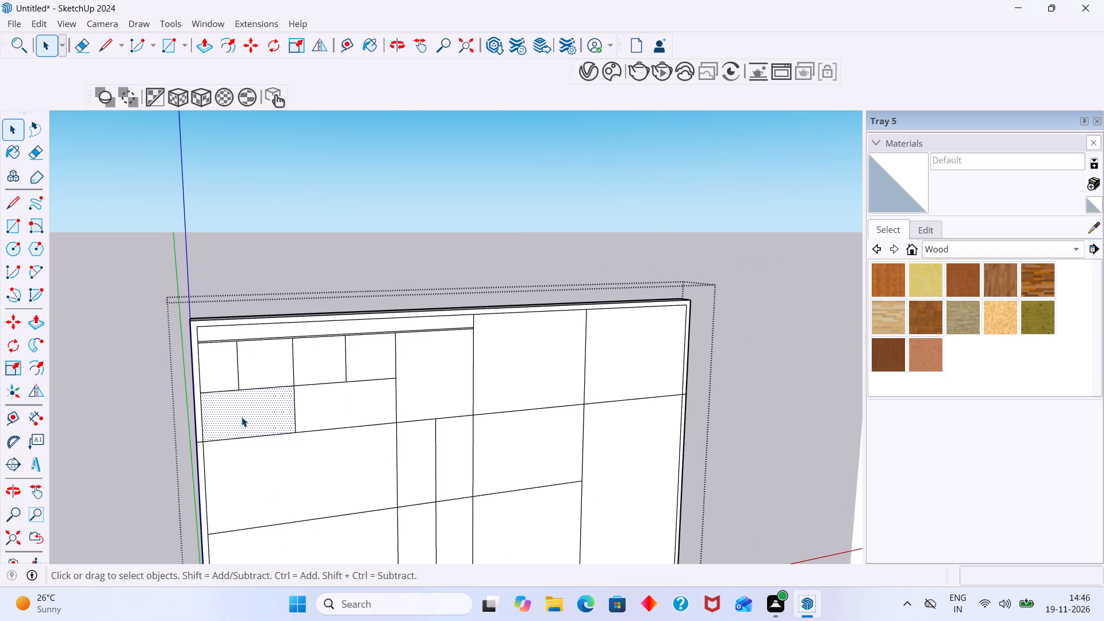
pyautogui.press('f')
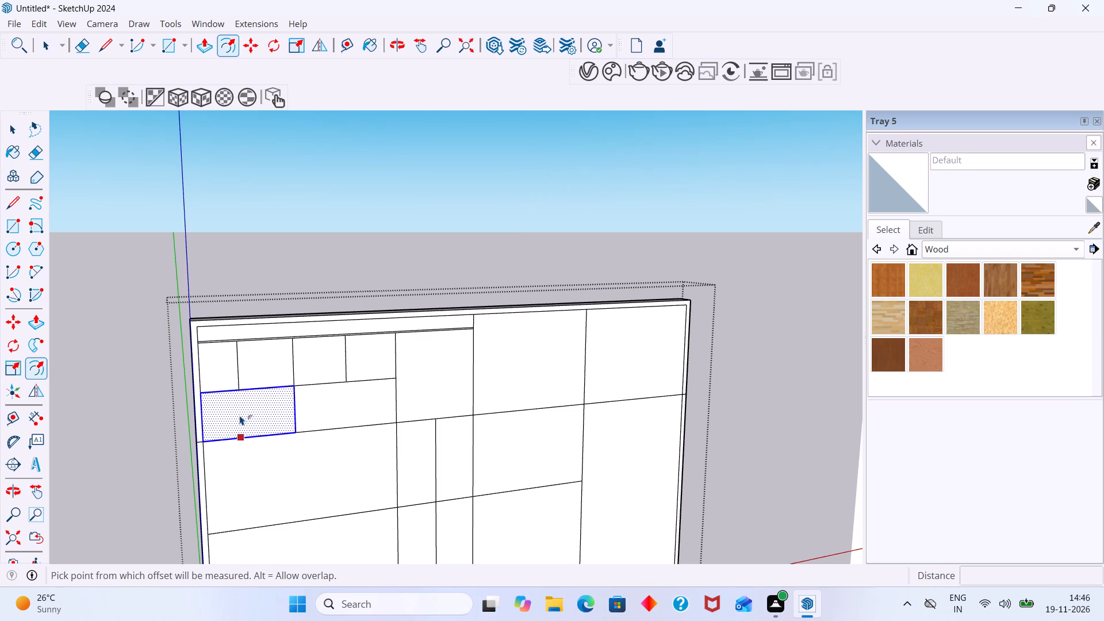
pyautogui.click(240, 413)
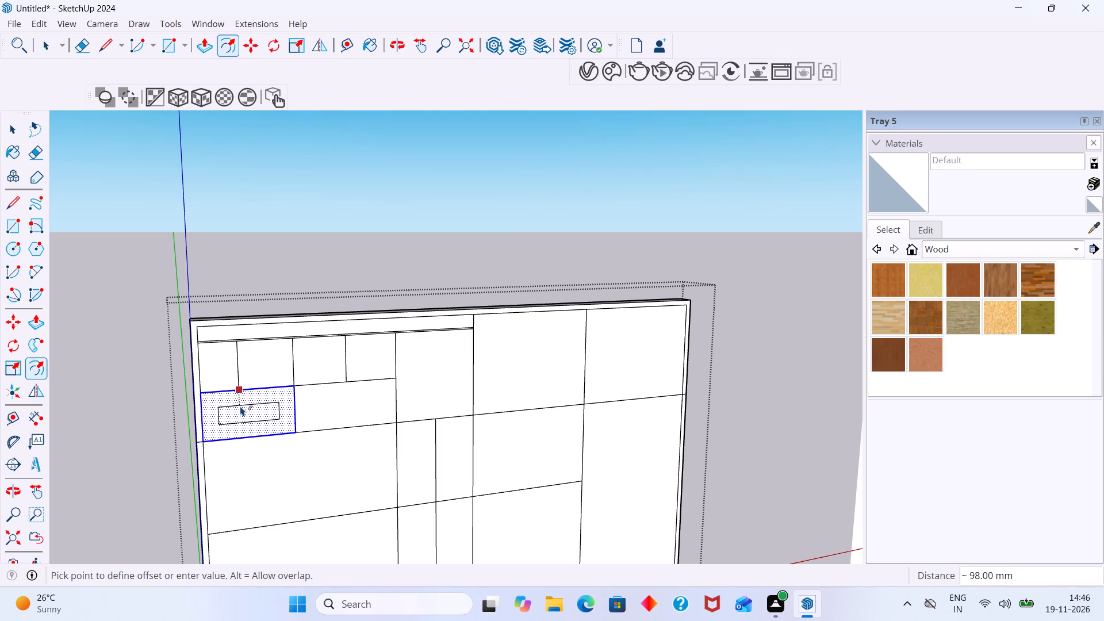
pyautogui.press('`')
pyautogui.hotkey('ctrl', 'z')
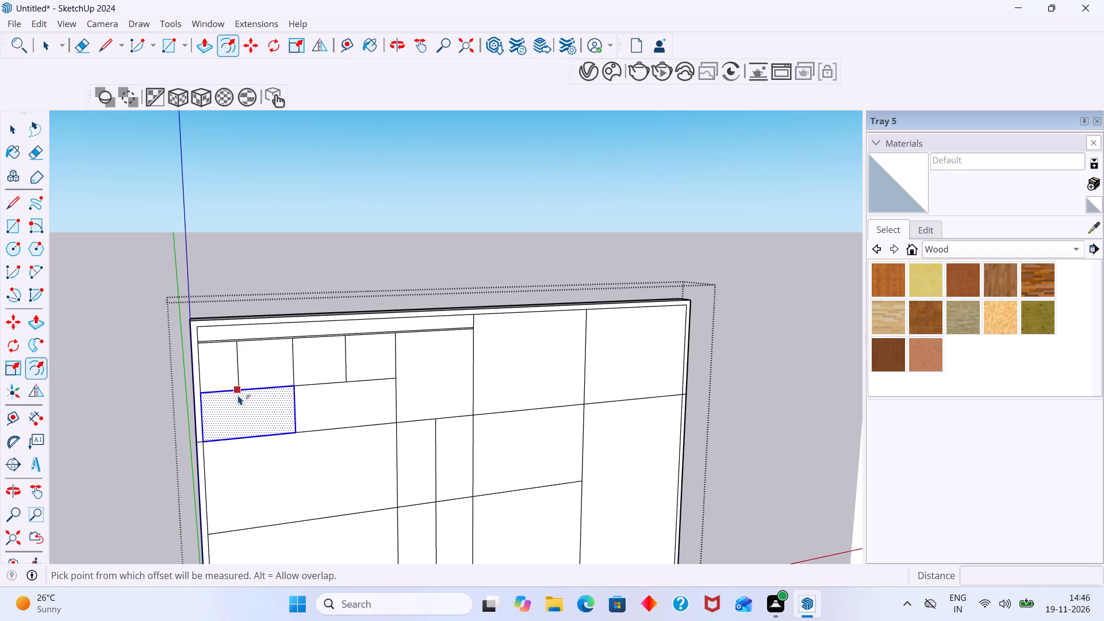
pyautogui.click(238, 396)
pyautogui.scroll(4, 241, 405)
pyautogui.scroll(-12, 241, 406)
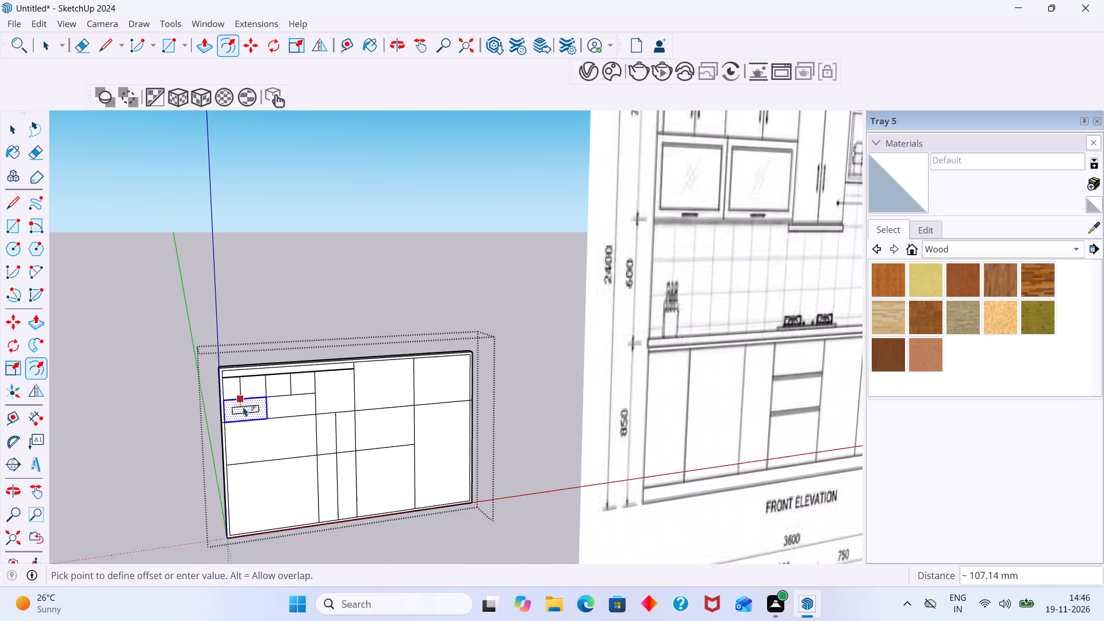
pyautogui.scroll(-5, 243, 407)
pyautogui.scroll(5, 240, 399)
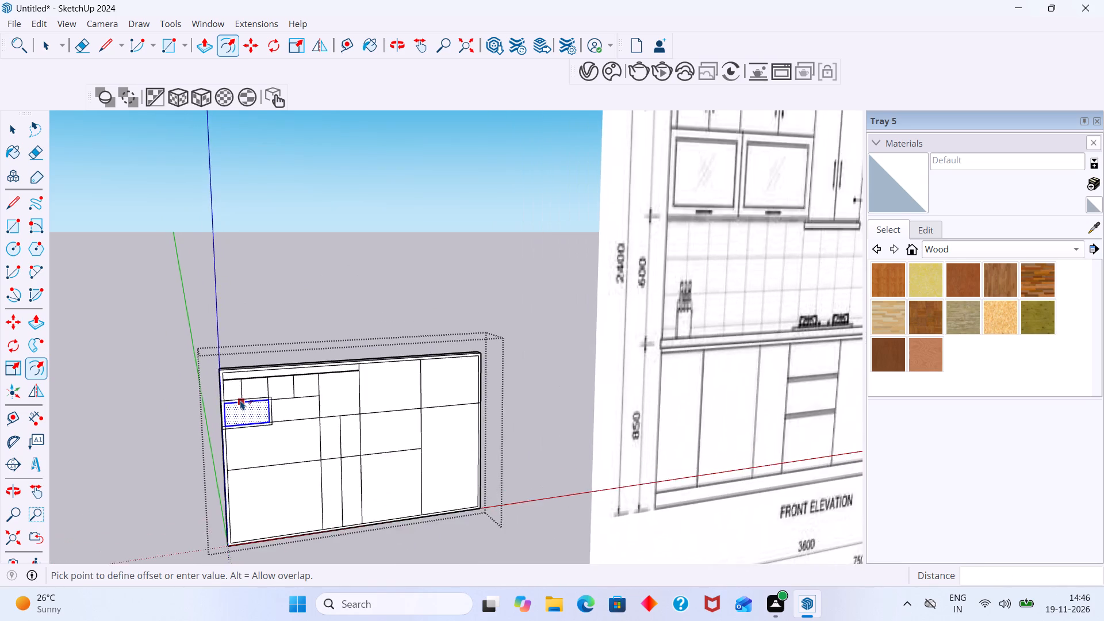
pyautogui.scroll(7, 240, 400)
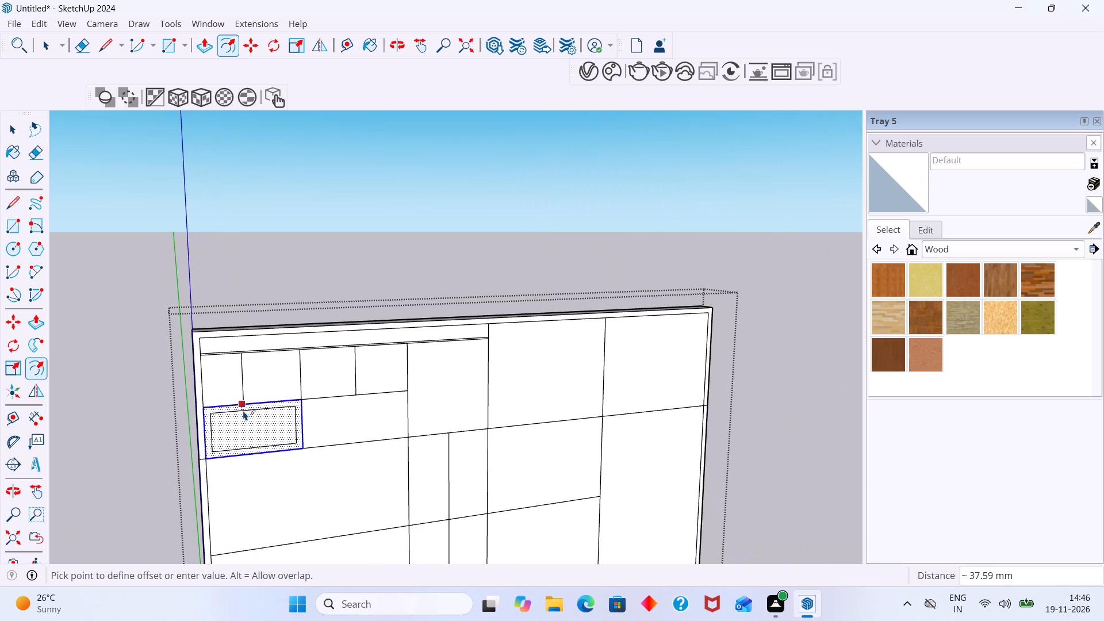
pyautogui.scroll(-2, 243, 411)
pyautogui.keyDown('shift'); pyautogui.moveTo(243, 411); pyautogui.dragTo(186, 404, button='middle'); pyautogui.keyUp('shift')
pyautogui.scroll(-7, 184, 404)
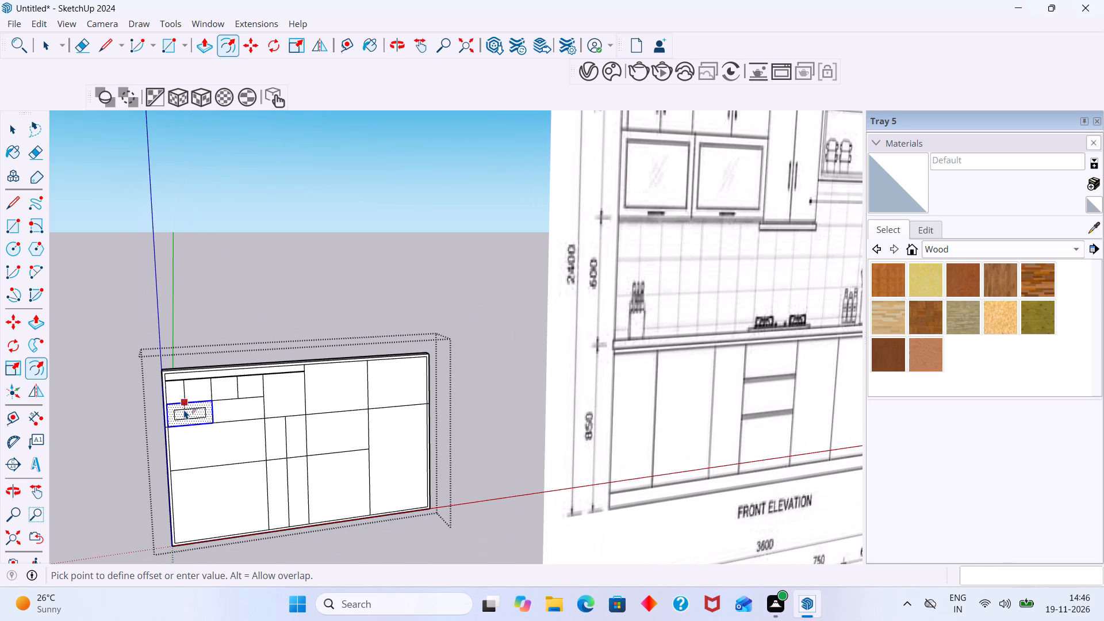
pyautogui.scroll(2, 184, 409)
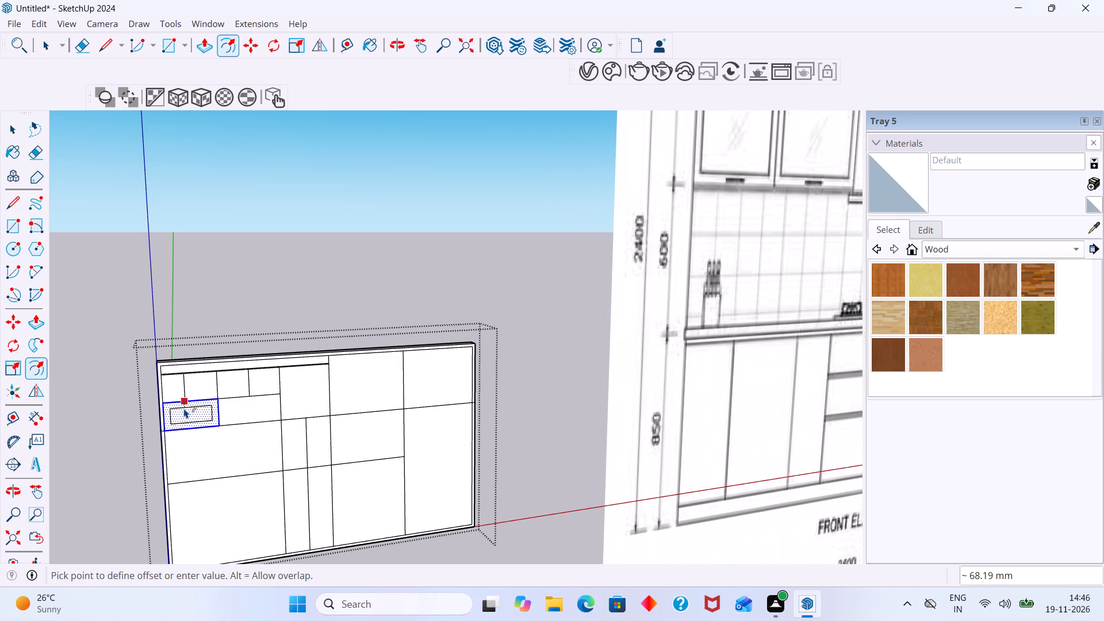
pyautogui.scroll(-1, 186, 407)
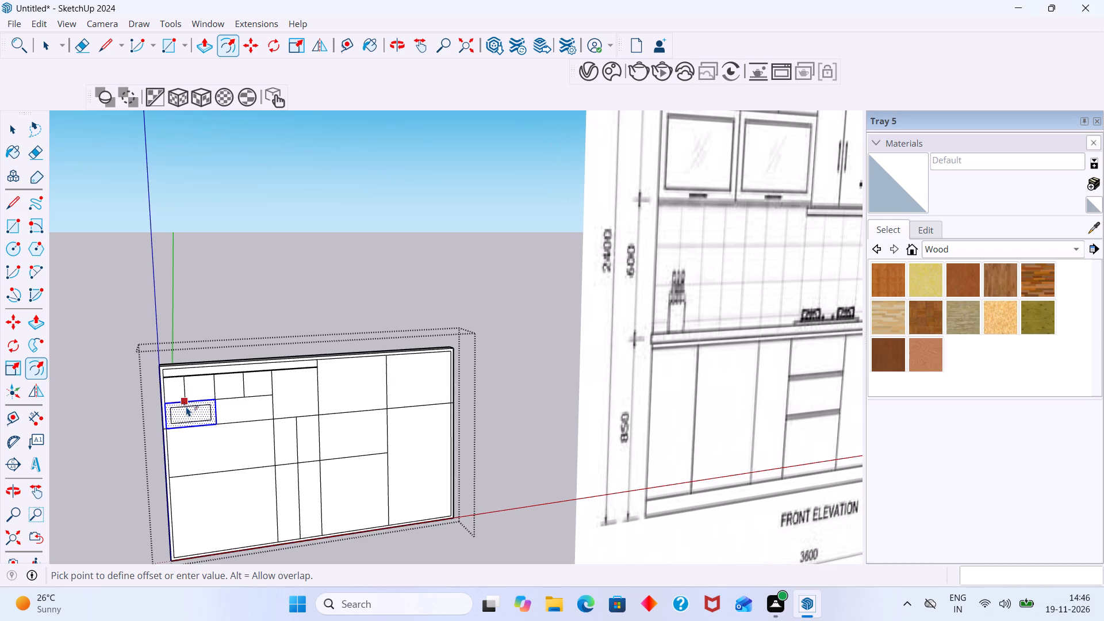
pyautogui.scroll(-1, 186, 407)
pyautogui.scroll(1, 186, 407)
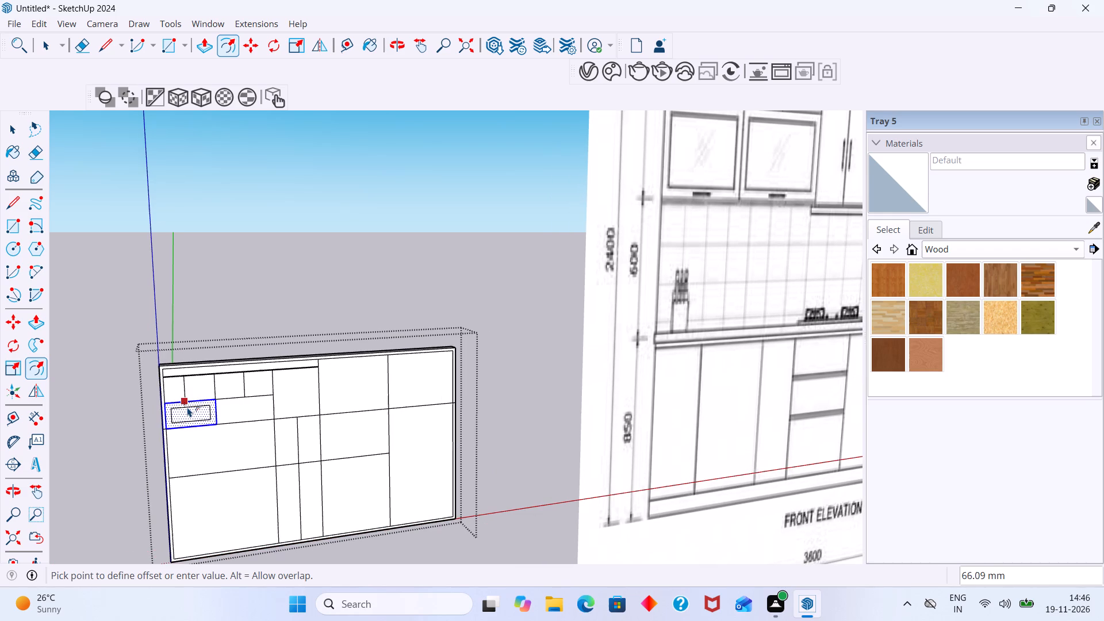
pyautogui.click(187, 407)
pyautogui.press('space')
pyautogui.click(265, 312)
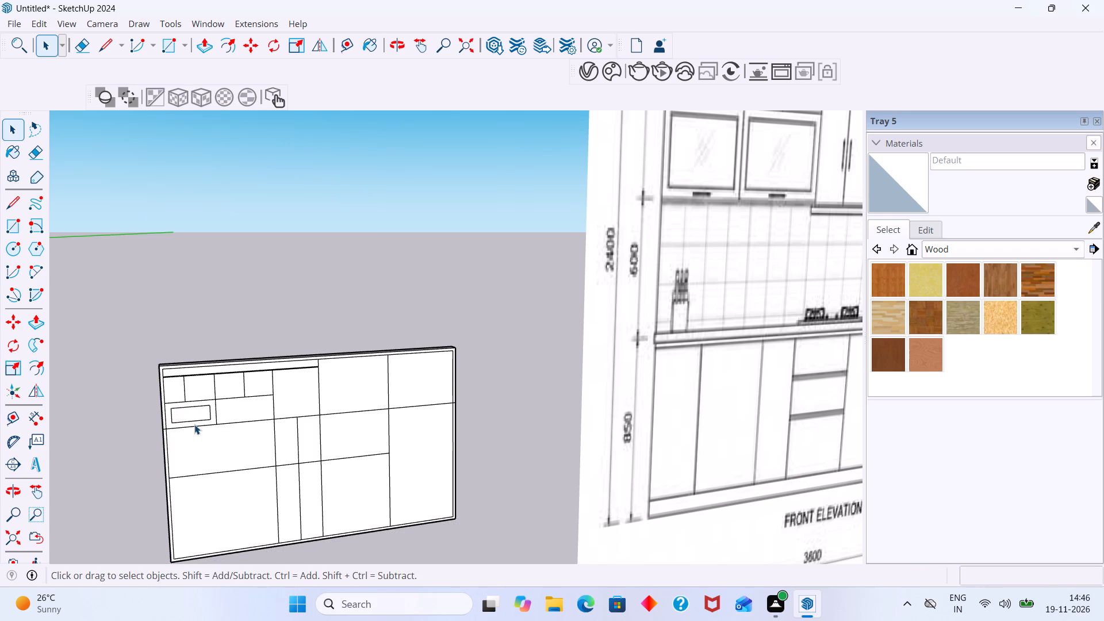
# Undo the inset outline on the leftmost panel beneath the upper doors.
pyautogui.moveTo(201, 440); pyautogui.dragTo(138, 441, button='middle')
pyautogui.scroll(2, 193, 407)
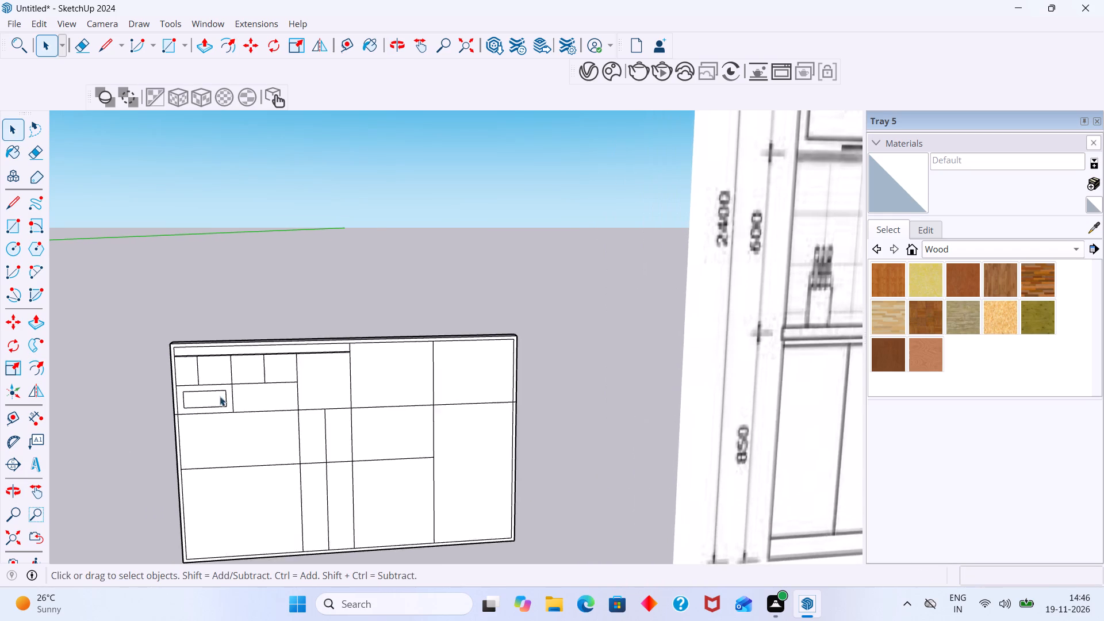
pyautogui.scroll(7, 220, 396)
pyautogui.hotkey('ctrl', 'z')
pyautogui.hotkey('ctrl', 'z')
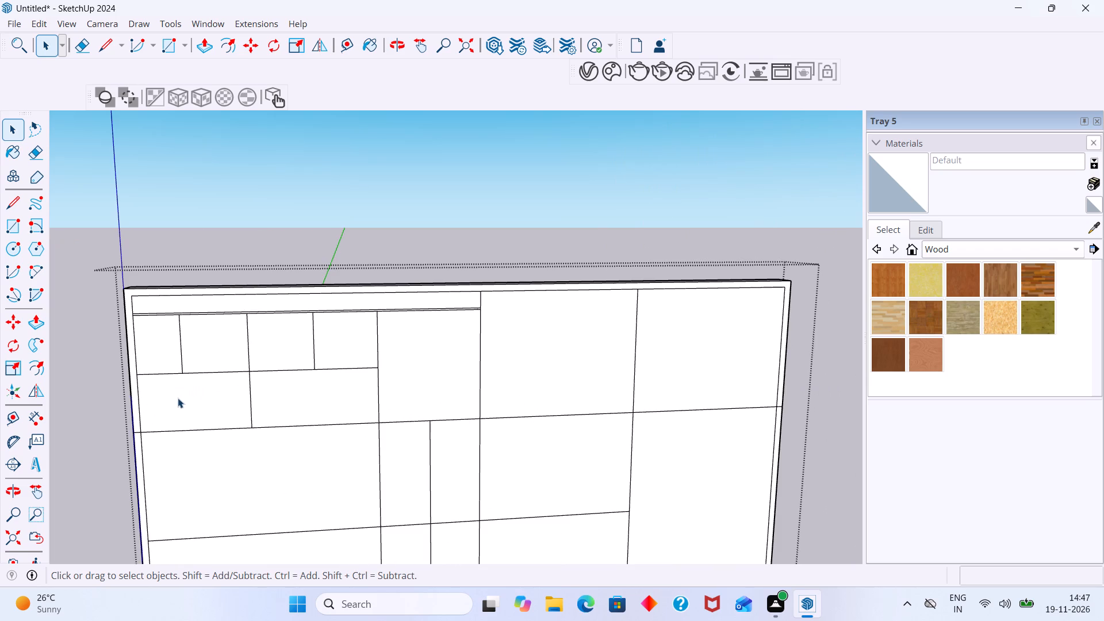
# Offset the outline of the leftmost panel beneath the upper doors inward by 40 mm, and leave the wall group.
pyautogui.doubleClick(174, 398)
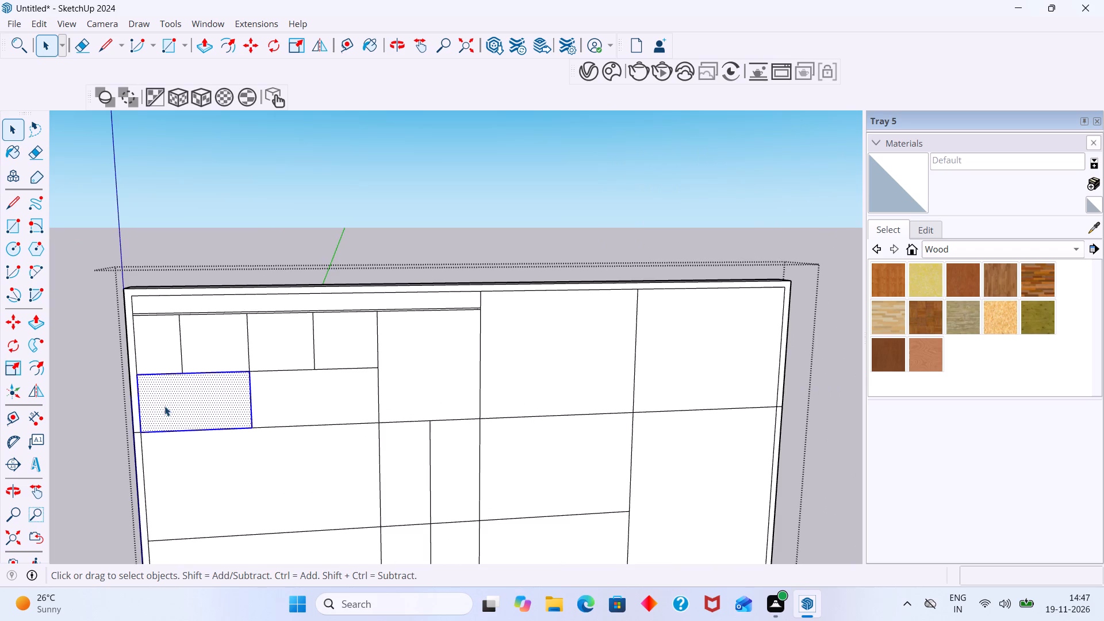
pyautogui.press('f')
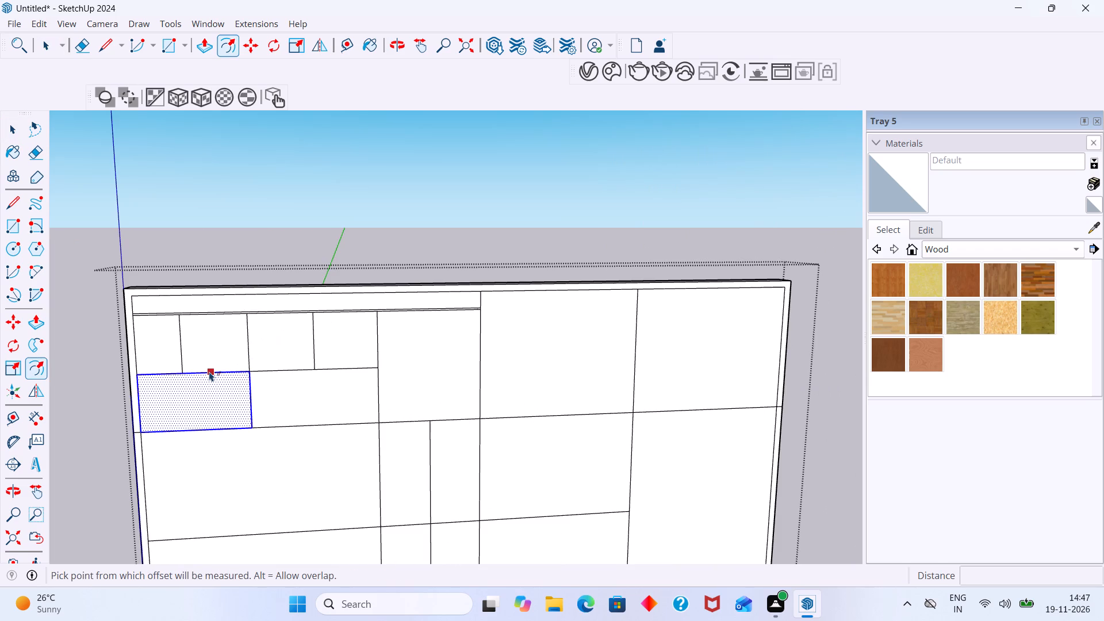
pyautogui.click(209, 371)
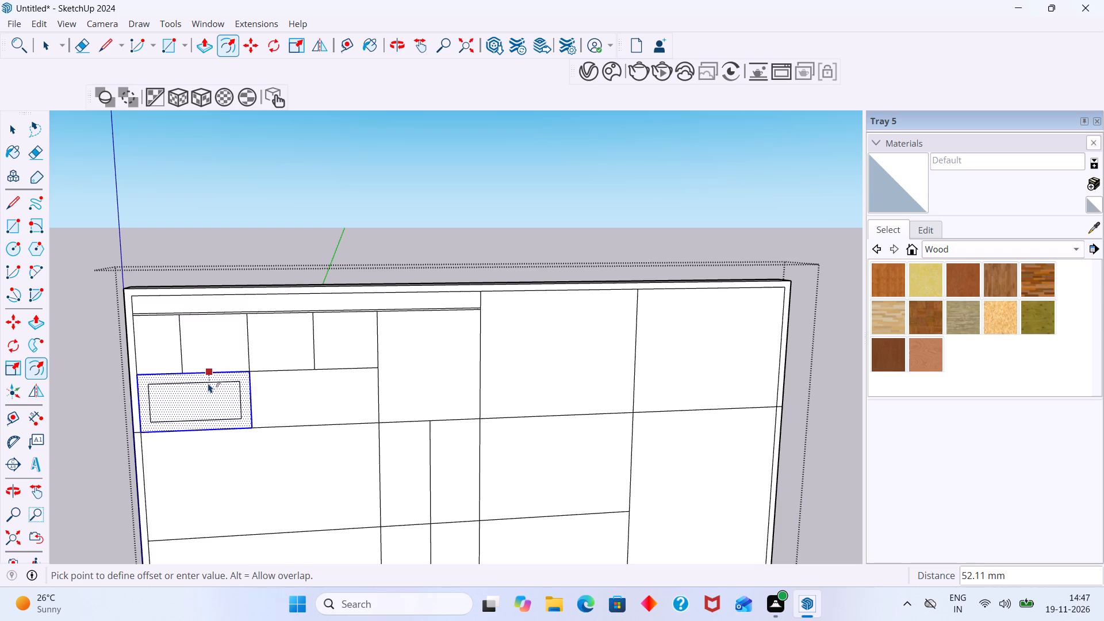
pyautogui.write('40')
pyautogui.press('Return')
pyautogui.press('space')
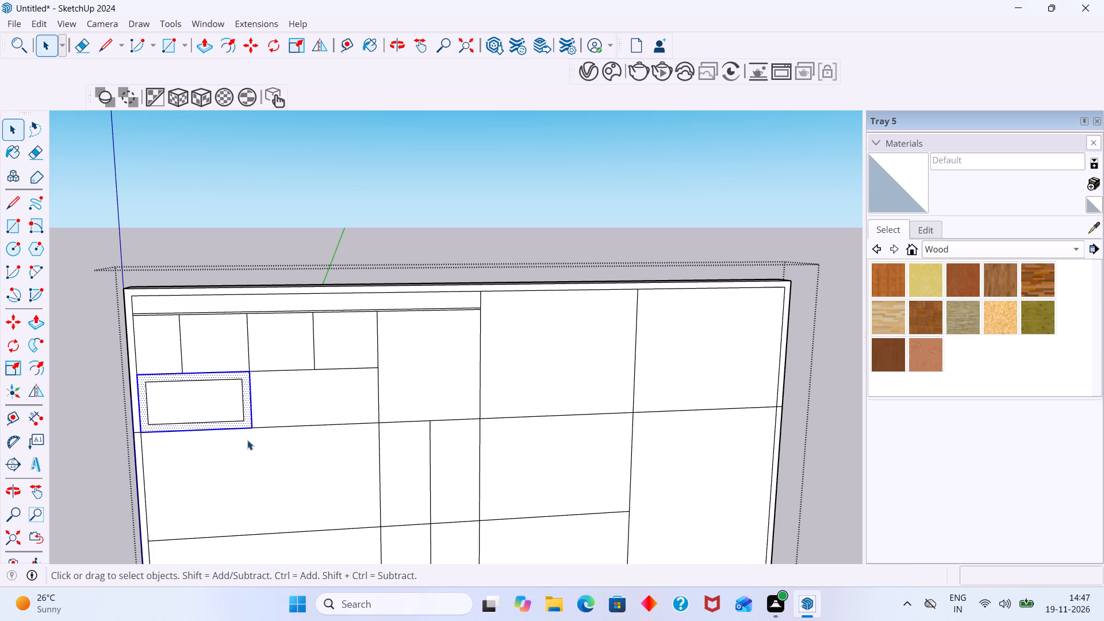
pyautogui.click(404, 220)
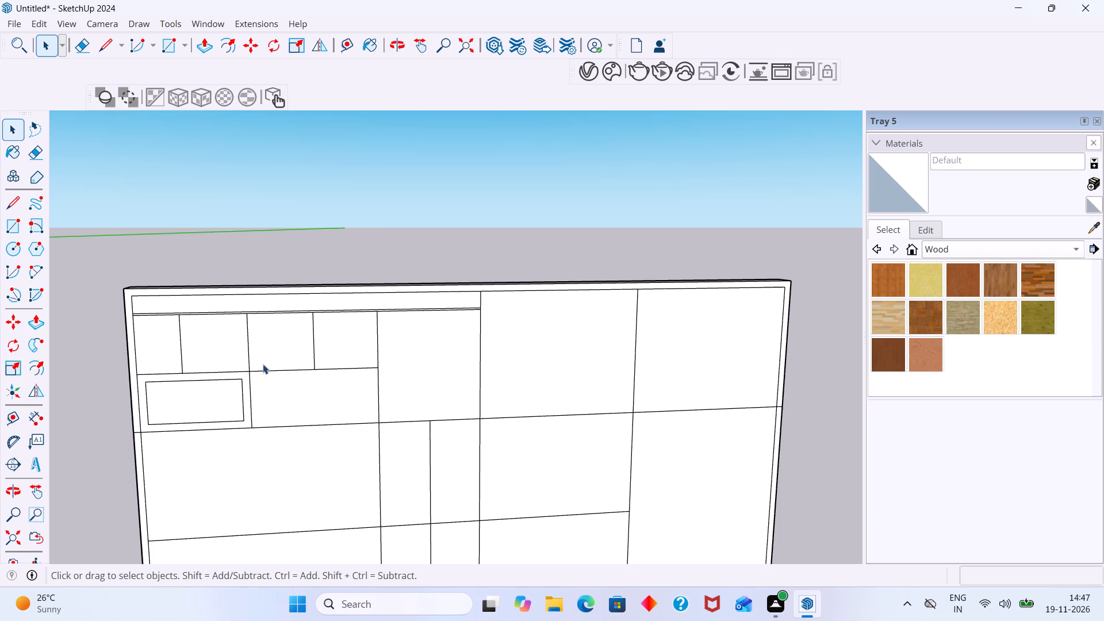
# Select the undivided panel beside the framed one, beneath the upper doors, inside the wall group.
pyautogui.doubleClick(305, 382)
pyautogui.click(302, 394)
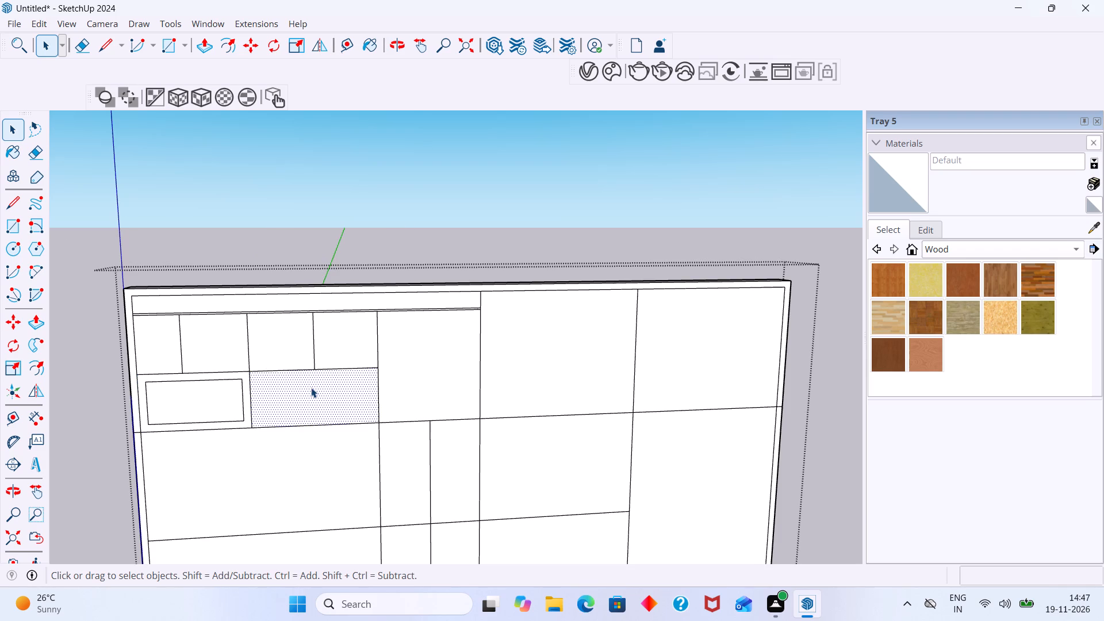
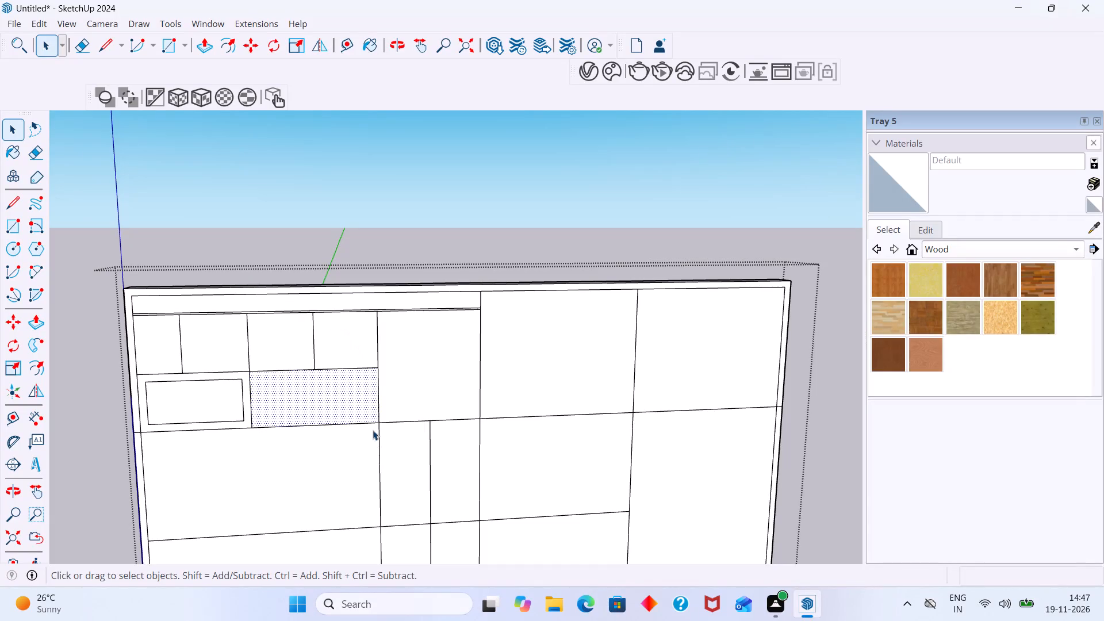
# Offset the edges of the wider panel beside the framed shutter 40 mm inward, then leave the group.
pyautogui.press('f')
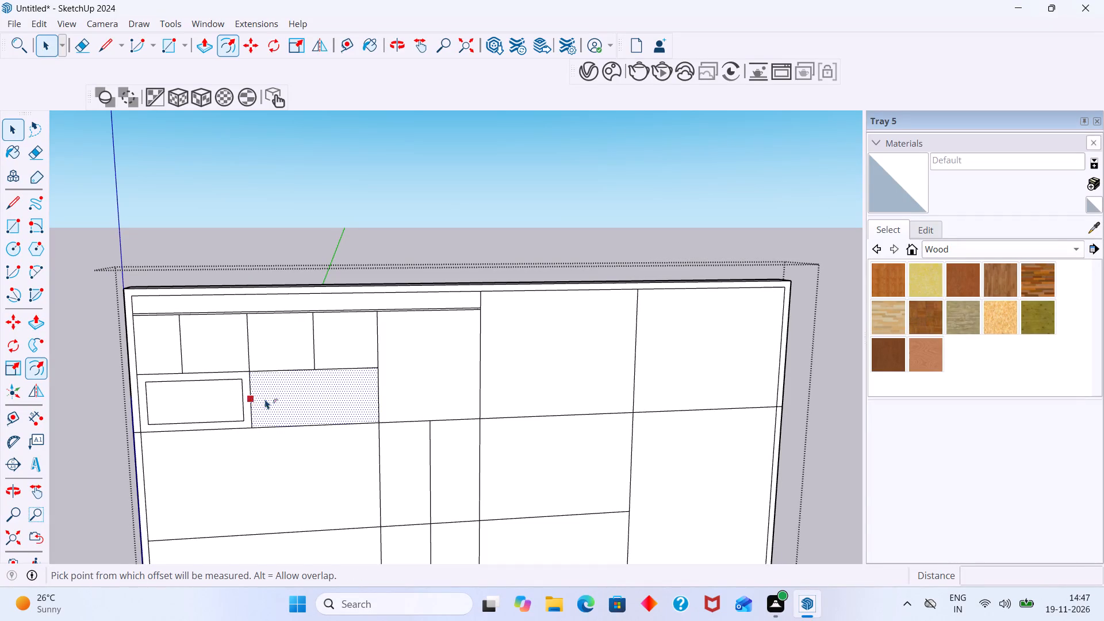
pyautogui.click(298, 388)
pyautogui.scroll(2, 298, 389)
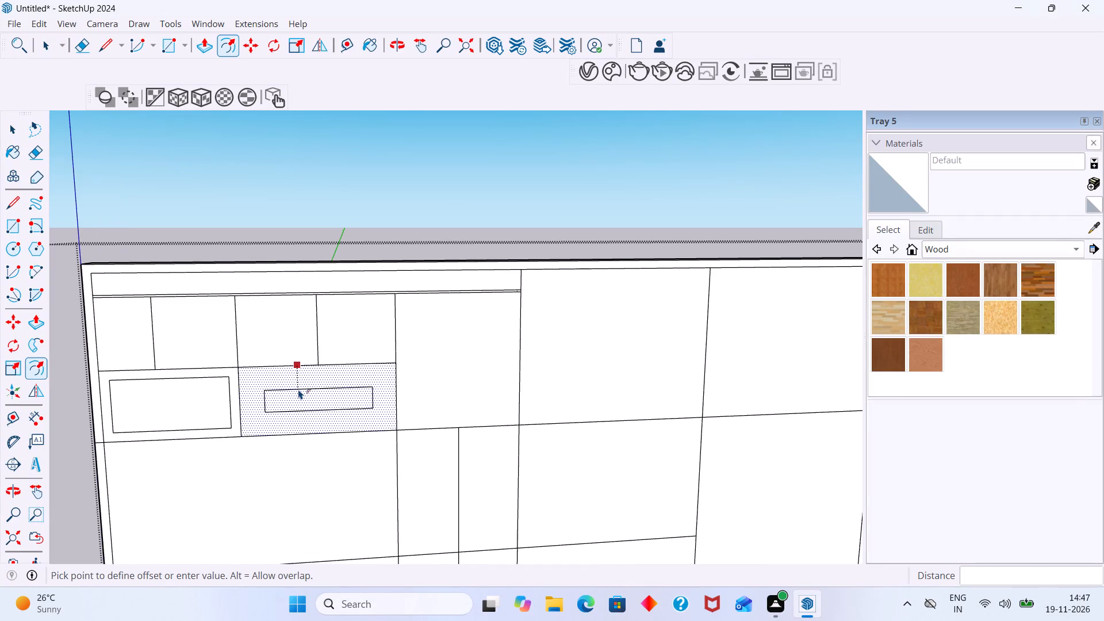
pyautogui.write('40')
pyautogui.press('Return')
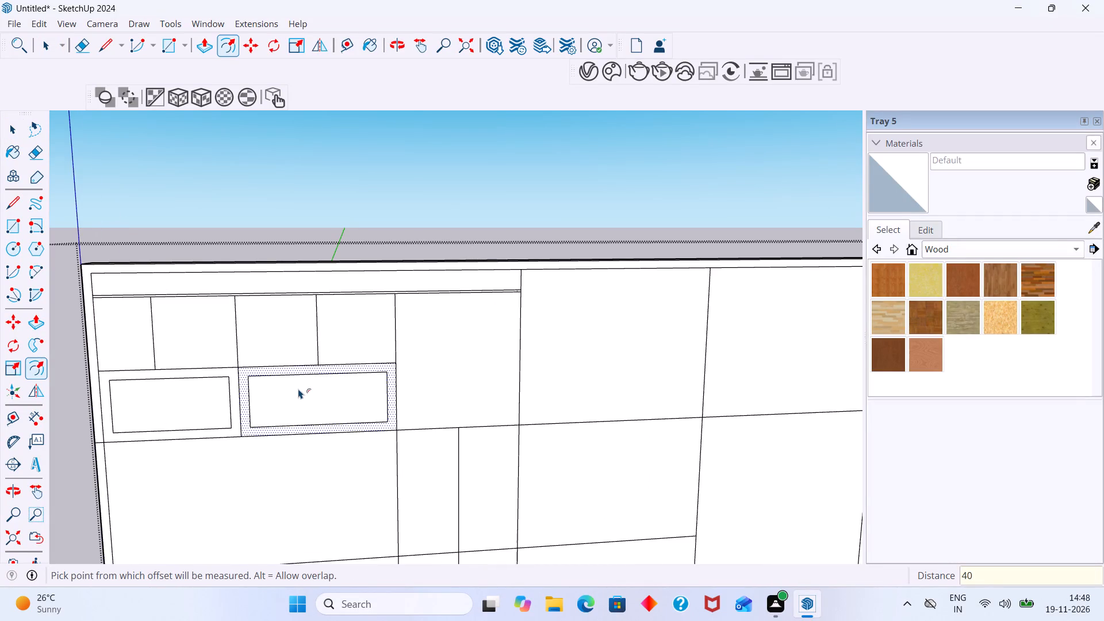
pyautogui.press('space')
pyautogui.scroll(-6, 319, 390)
pyautogui.click(399, 225)
# Examine the front elevation drawing's upper cabinets and chimney hood and compare them with the cabinet model.
pyautogui.scroll(3, 308, 392)
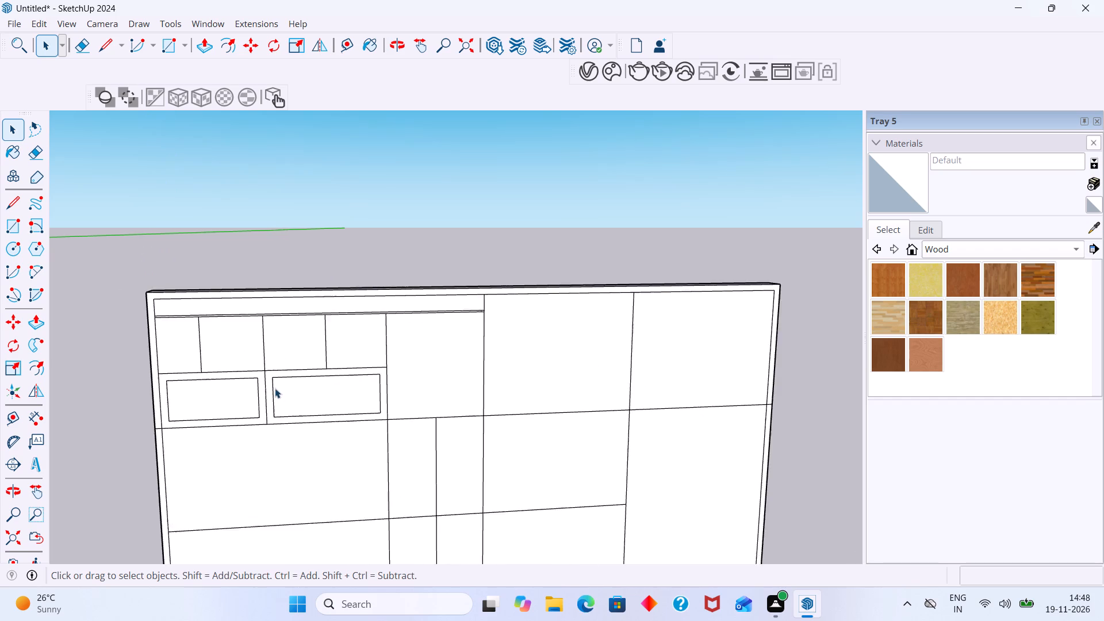
pyautogui.scroll(-5, 270, 390)
pyautogui.keyDown('shift'); pyautogui.moveTo(269, 396); pyautogui.dragTo(28, 438, button='middle'); pyautogui.keyUp('shift')
pyautogui.scroll(-6, 37, 446)
pyautogui.middleClick(101, 448)
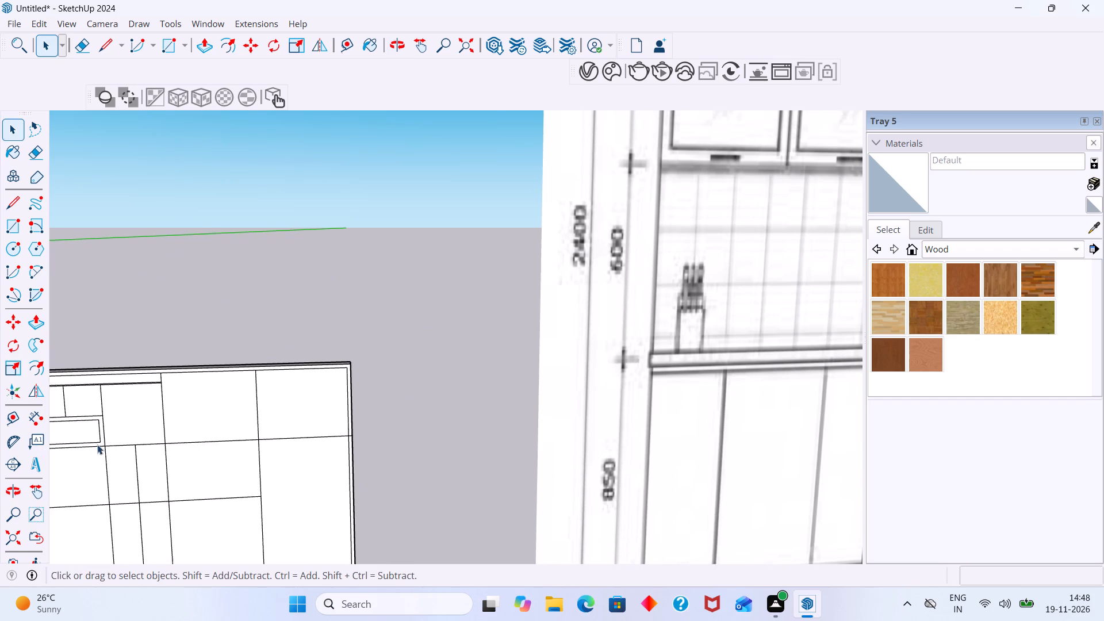
pyautogui.scroll(-6, 97, 444)
pyautogui.moveTo(109, 458); pyautogui.dragTo(283, 425, button='middle')
pyautogui.scroll(-6, 273, 420)
pyautogui.scroll(2, 542, 292)
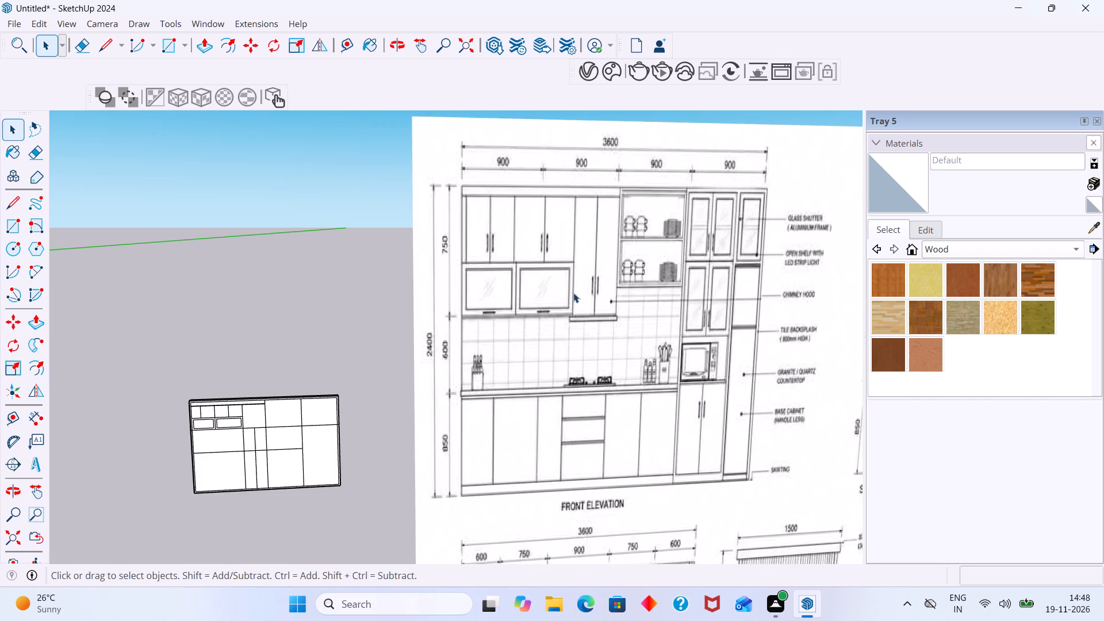
pyautogui.scroll(10, 573, 293)
pyautogui.scroll(-10, 478, 338)
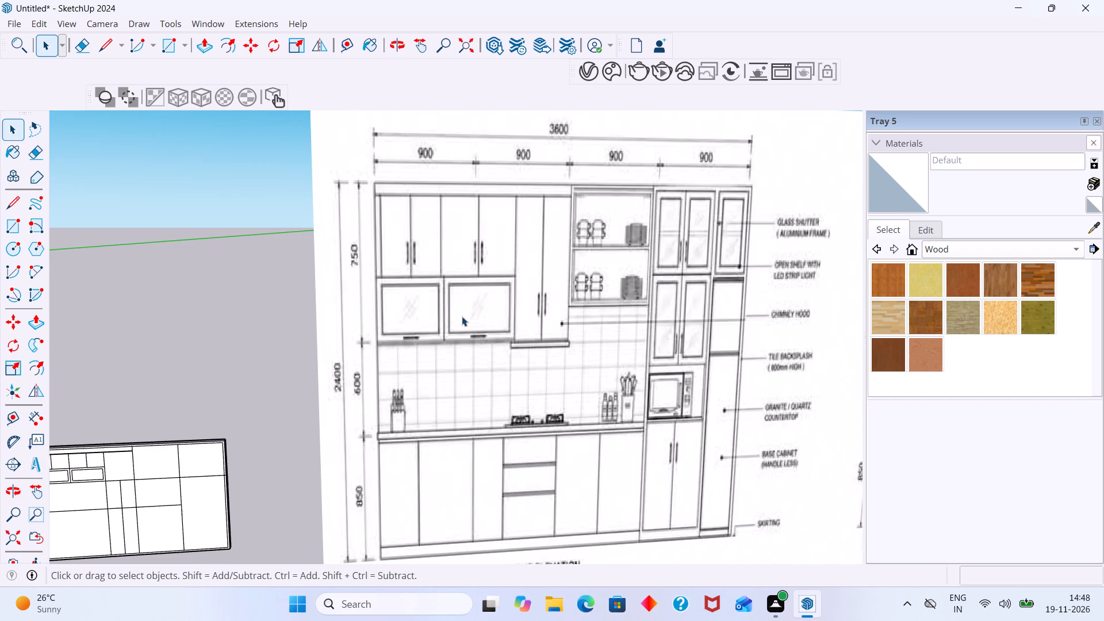
pyautogui.scroll(-2, 444, 307)
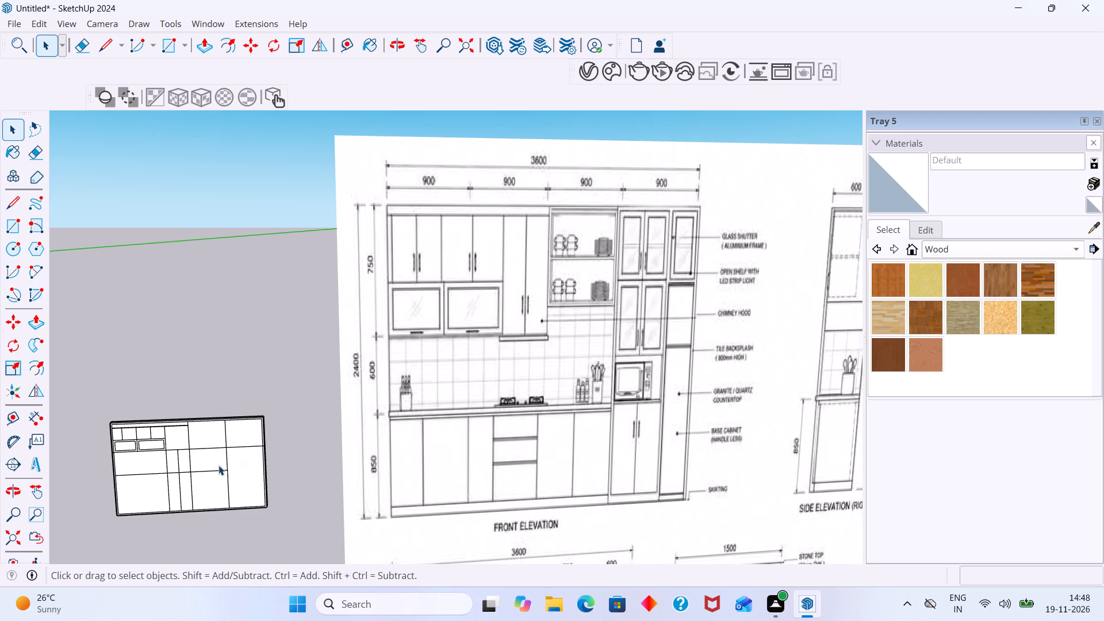
pyautogui.scroll(5, 169, 470)
pyautogui.moveTo(175, 458); pyautogui.dragTo(232, 462, button='middle')
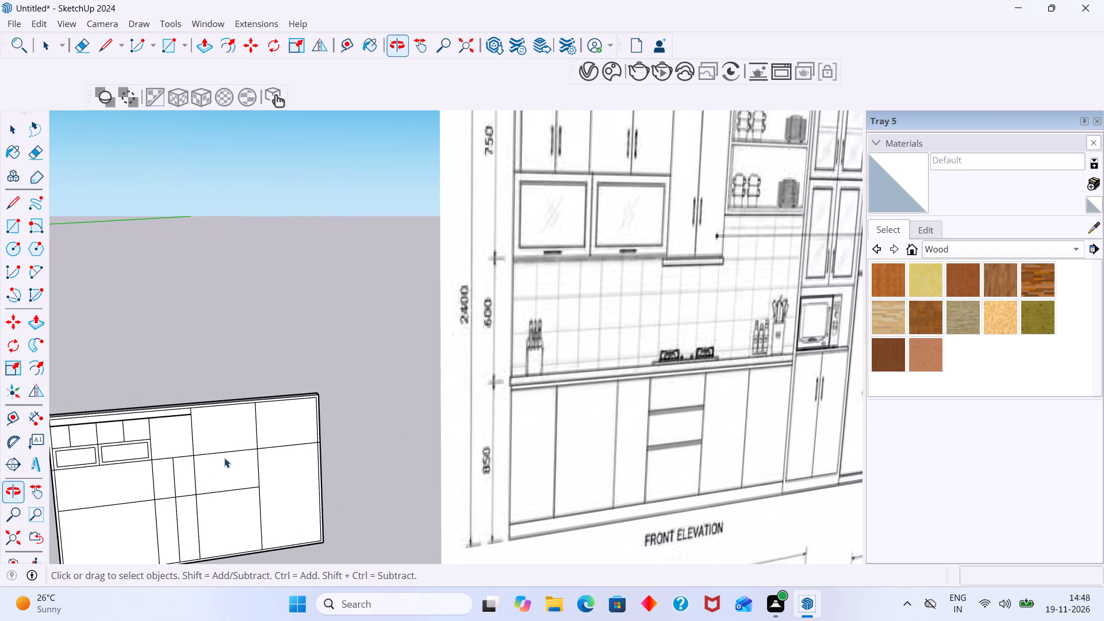
pyautogui.scroll(2, 100, 452)
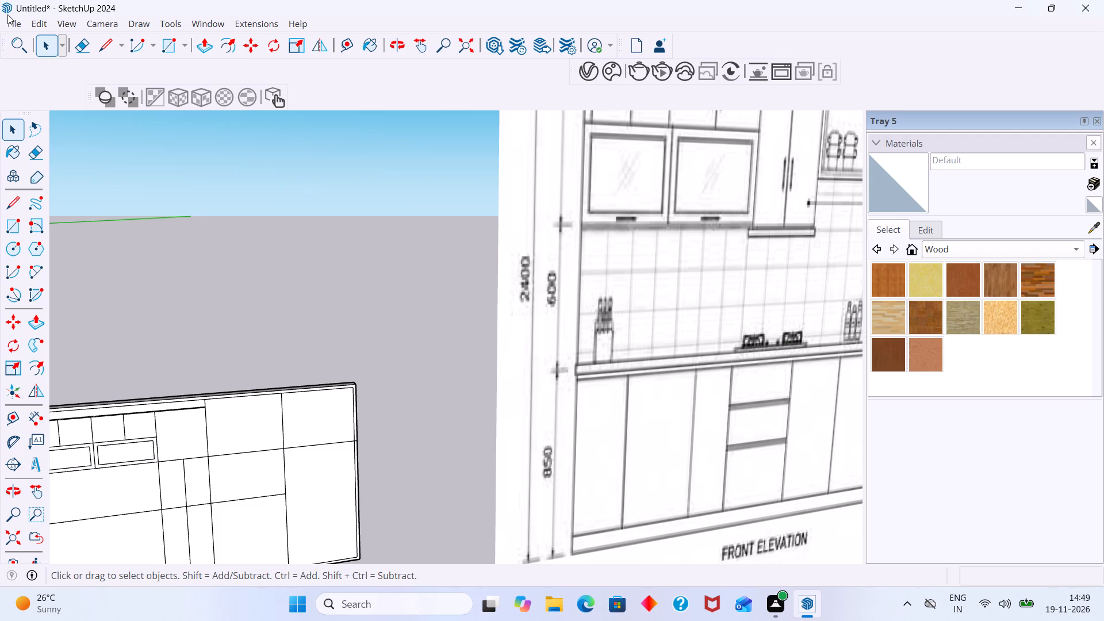
pyautogui.scroll(-4, 329, 275)
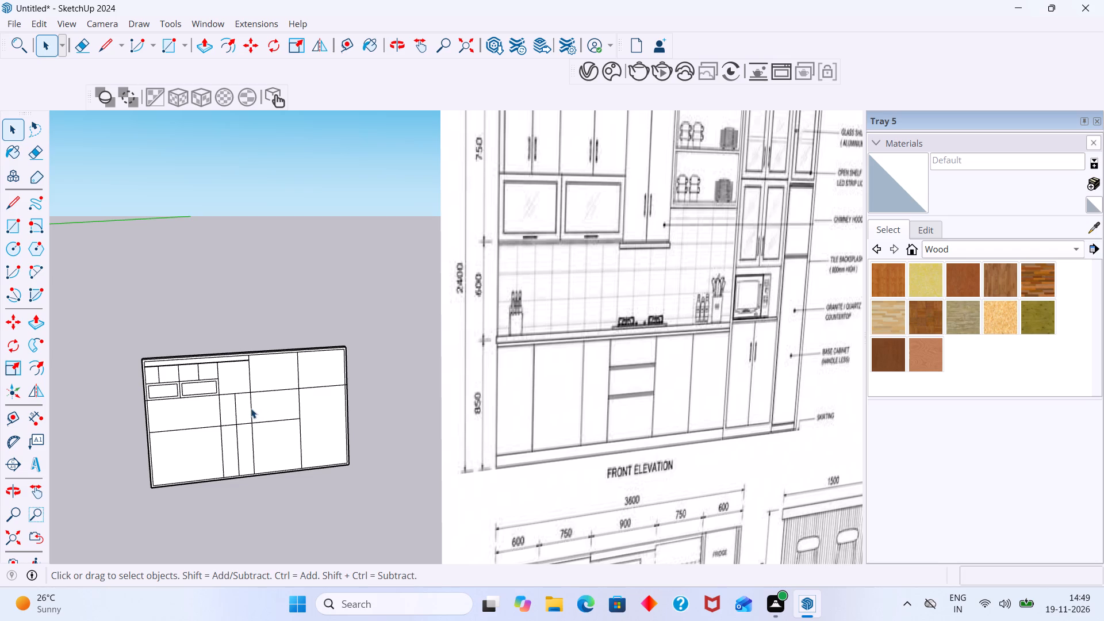
pyautogui.scroll(-2, 248, 401)
pyautogui.keyDown('shift'); pyautogui.moveTo(248, 402); pyautogui.dragTo(250, 477, button='middle'); pyautogui.keyUp('shift')
pyautogui.scroll(3, 241, 451)
pyautogui.scroll(-2, 240, 466)
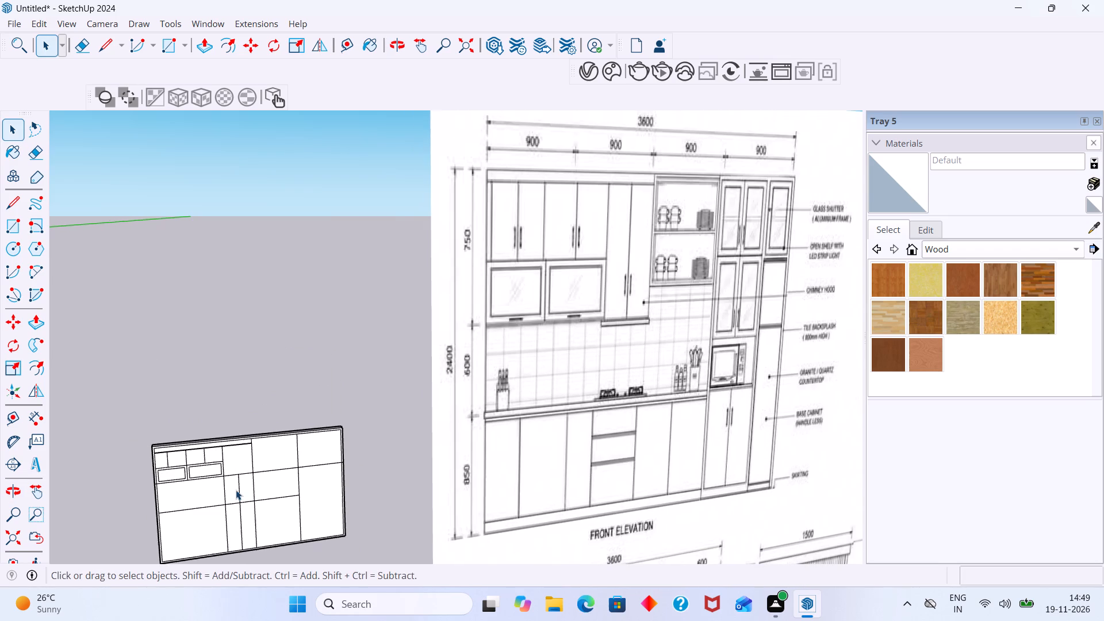
pyautogui.middleClick(227, 490)
# Inside the cabinet group, split the chimney-hood panel into two doors with a vertical centre line about 614 mm long.
pyautogui.scroll(10, 229, 489)
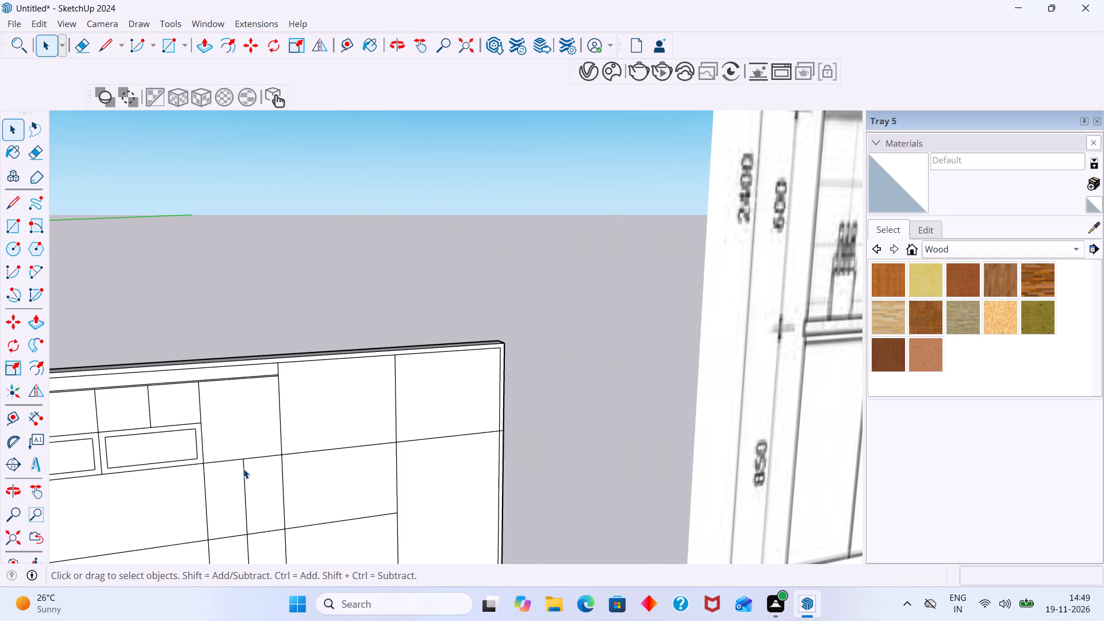
pyautogui.press('l')
pyautogui.press('space')
pyautogui.doubleClick(248, 442)
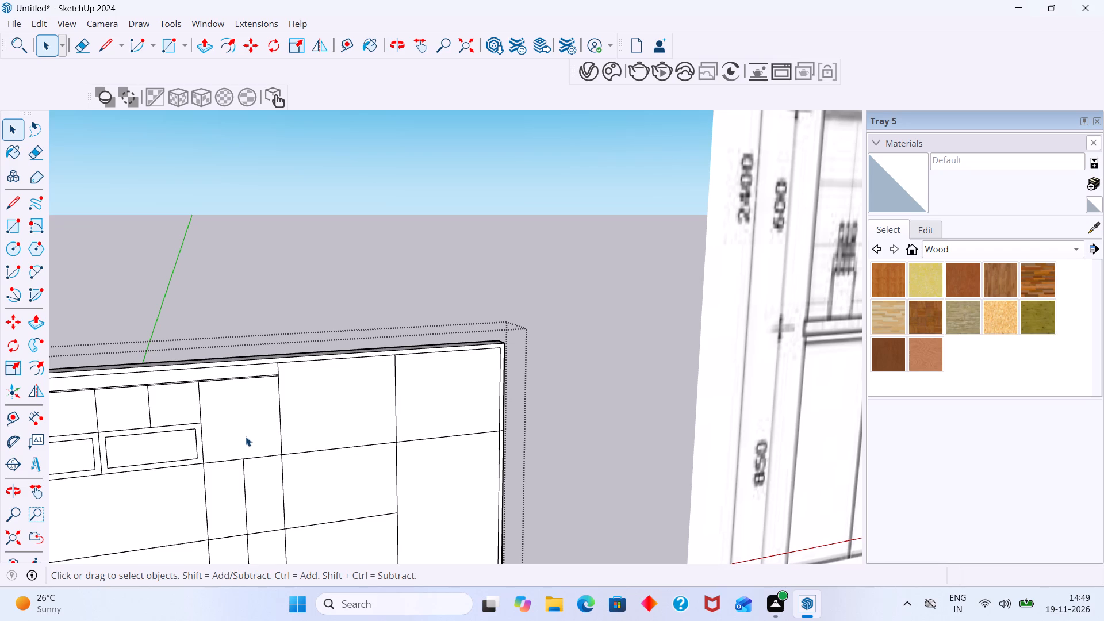
pyautogui.doubleClick(240, 448)
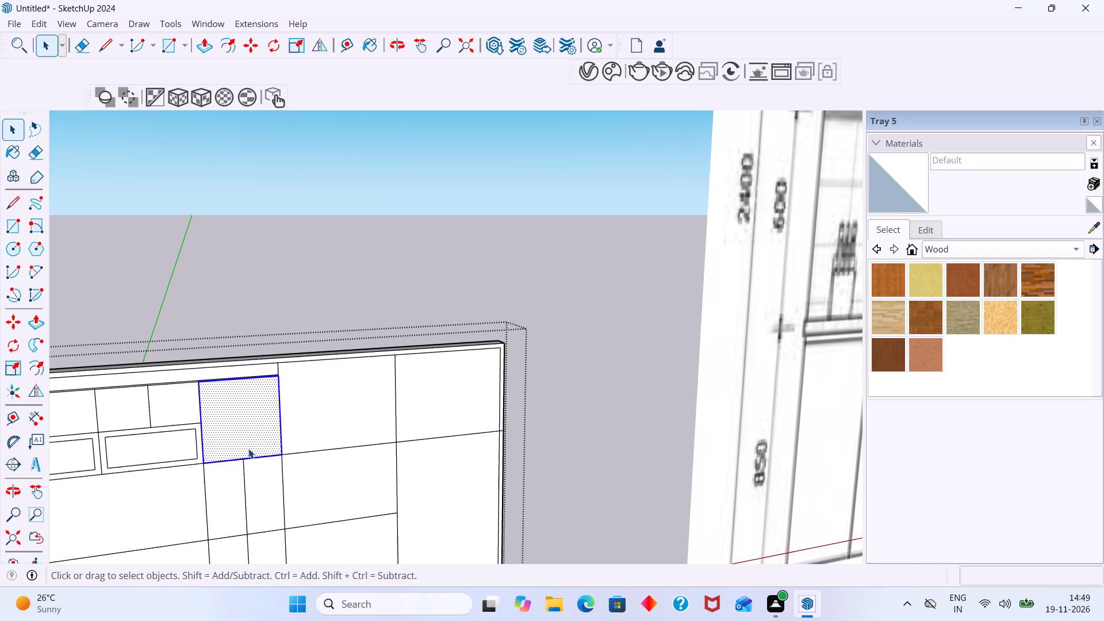
pyautogui.press('l')
pyautogui.click(247, 458)
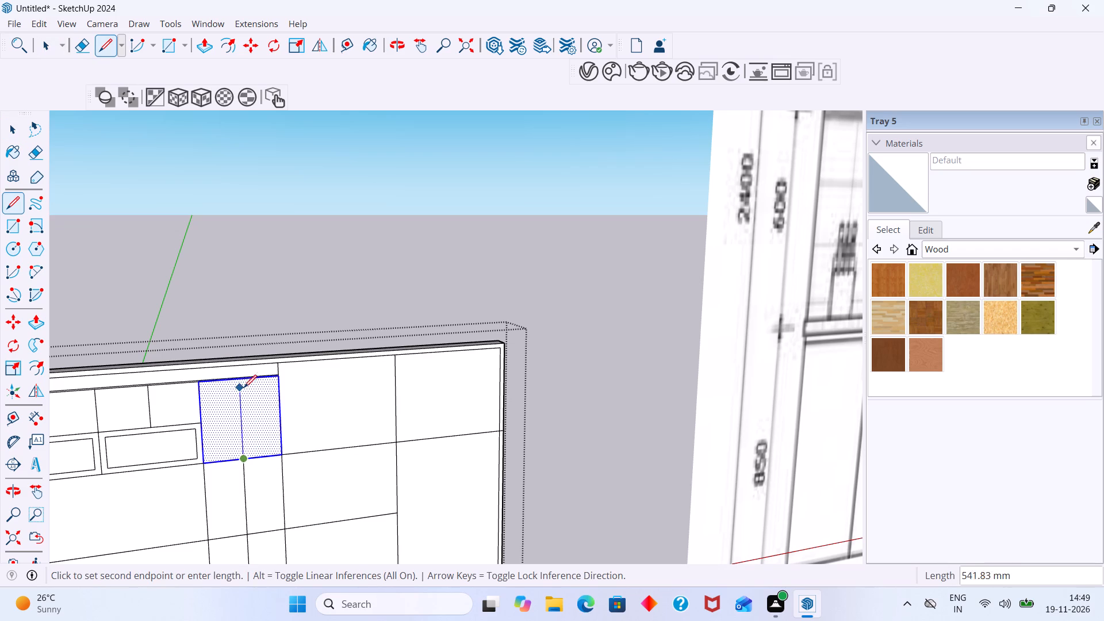
pyautogui.scroll(15, 241, 381)
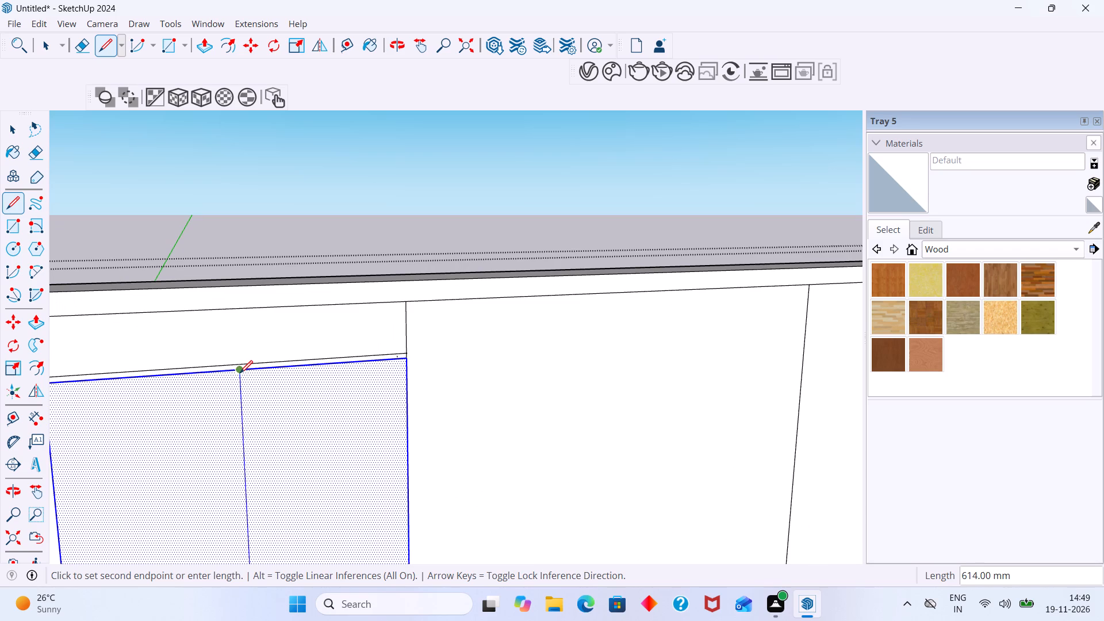
pyautogui.click(240, 373)
pyautogui.press('space')
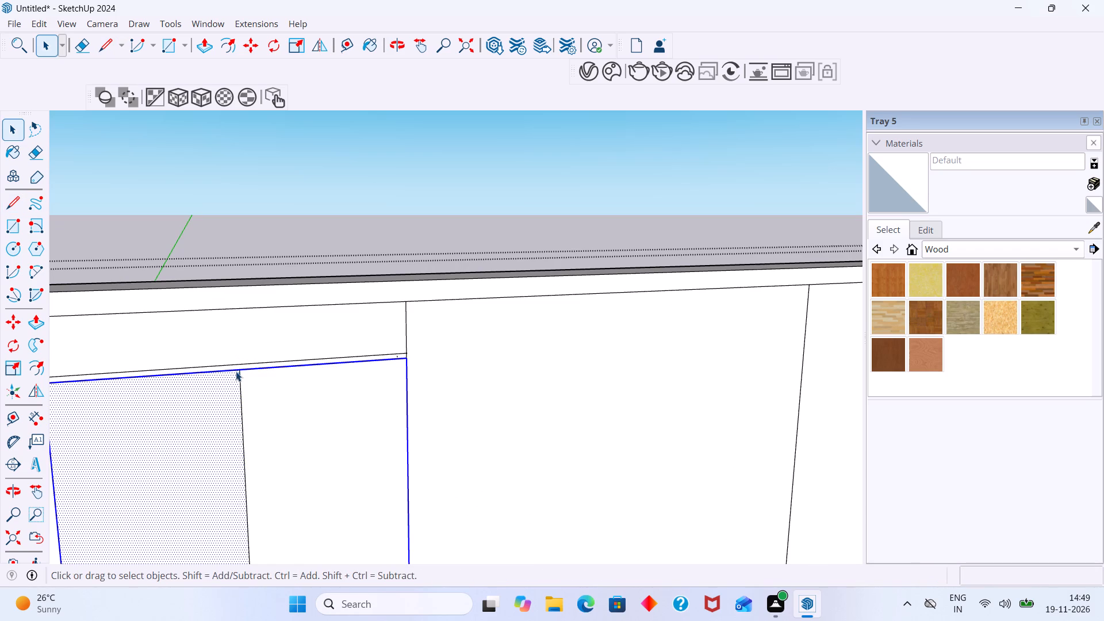
pyautogui.scroll(-14, 229, 437)
pyautogui.click(377, 312)
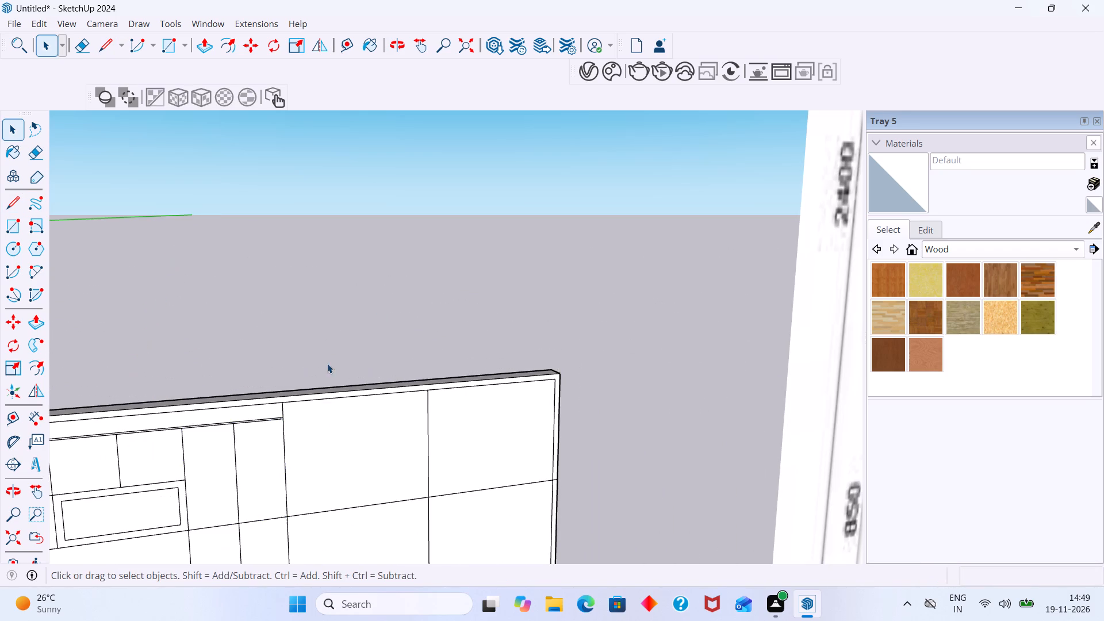
# Compare the model's panel divisions with the front elevation drawing, including the backsplash zone and base cabinets.
pyautogui.scroll(-8, 325, 371)
pyautogui.moveTo(298, 416); pyautogui.dragTo(298, 392, button='middle')
pyautogui.scroll(-5, 299, 393)
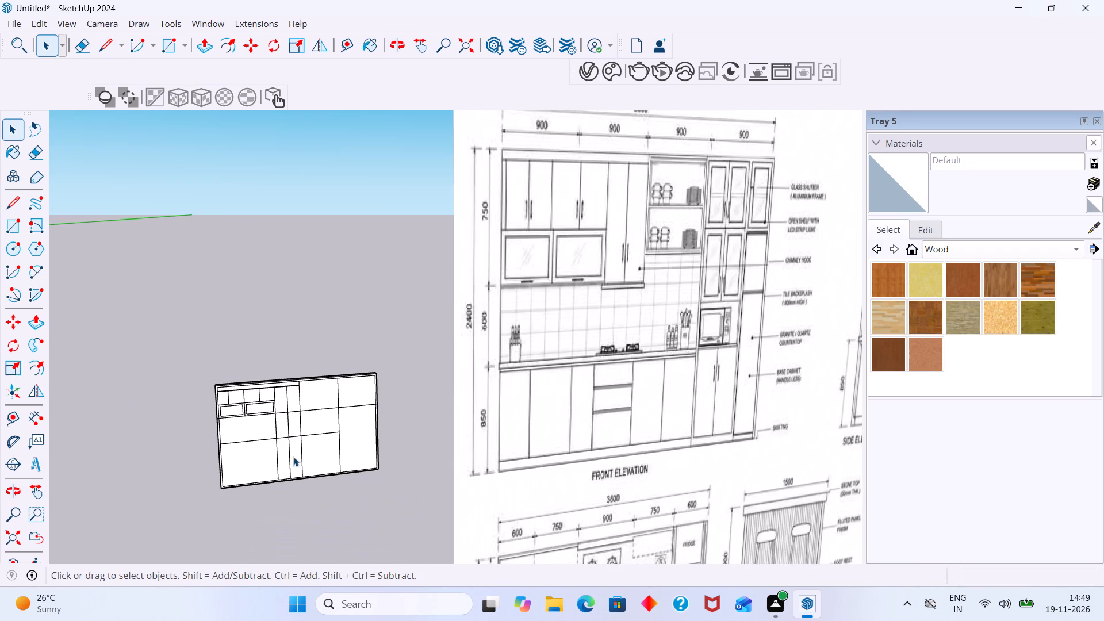
pyautogui.moveTo(291, 473); pyautogui.dragTo(262, 470, button='middle')
pyautogui.scroll(5, 309, 486)
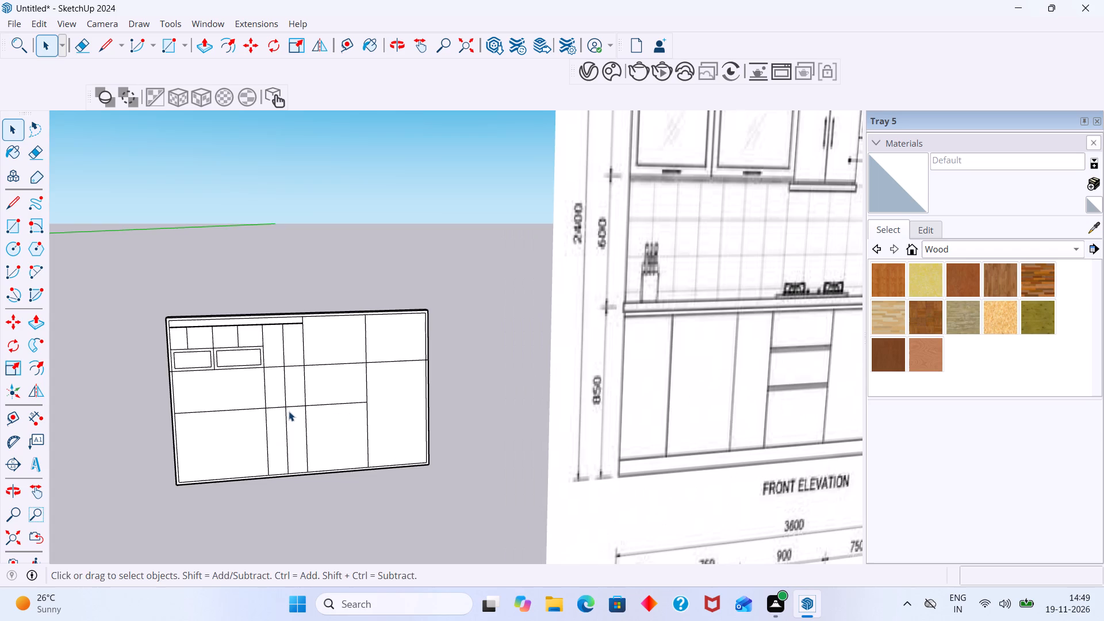
pyautogui.moveTo(288, 405); pyautogui.dragTo(297, 438, button='middle')
pyautogui.scroll(-3, 289, 400)
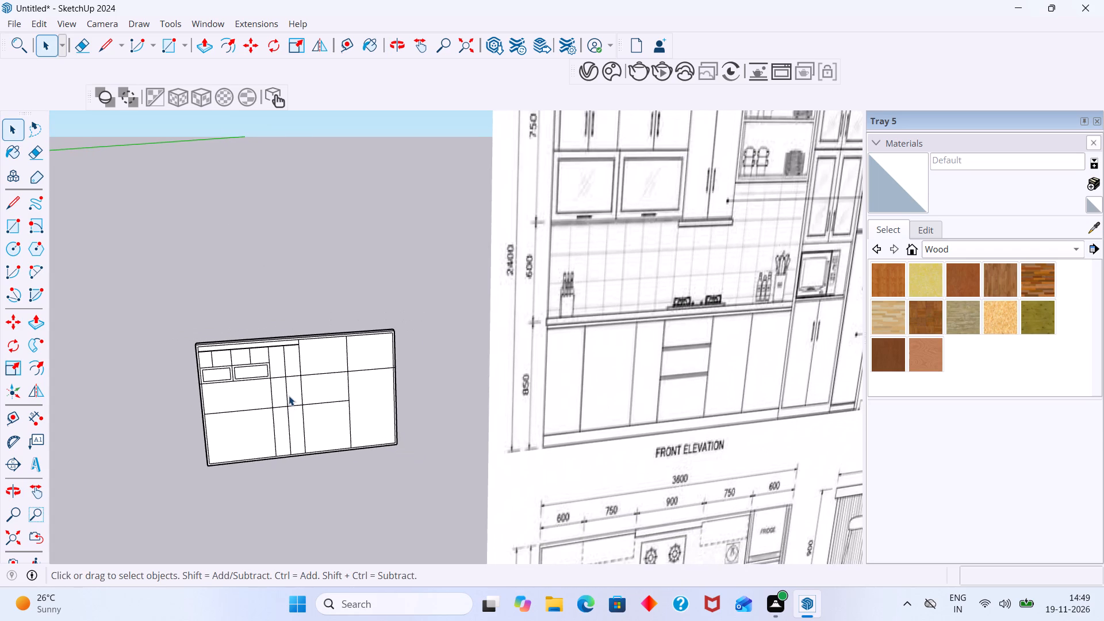
pyautogui.scroll(1, 288, 394)
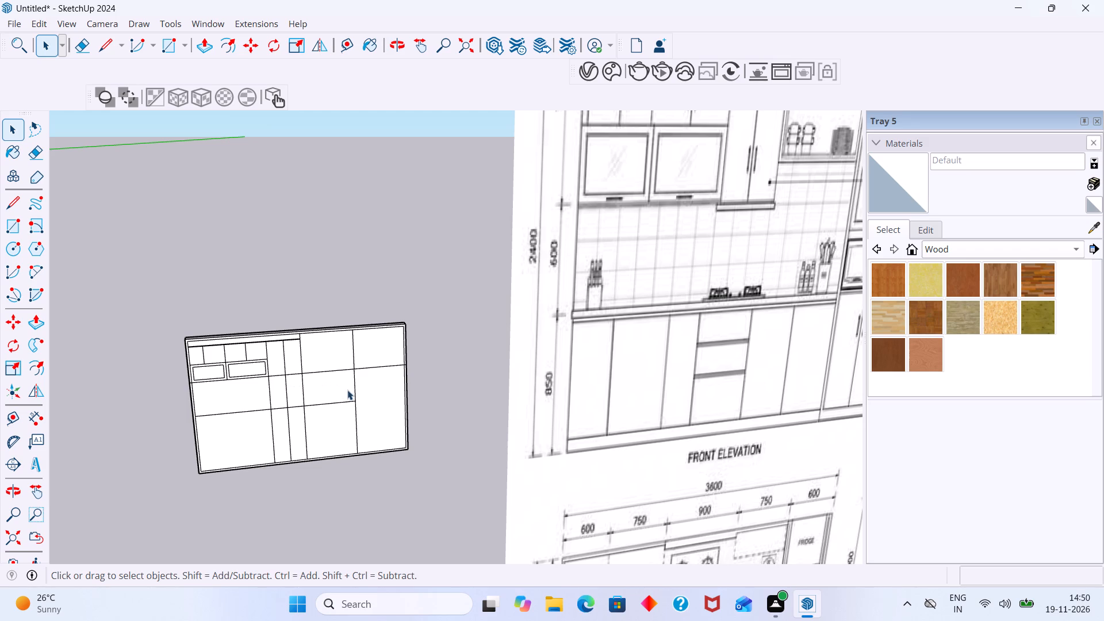
pyautogui.scroll(-3, 315, 396)
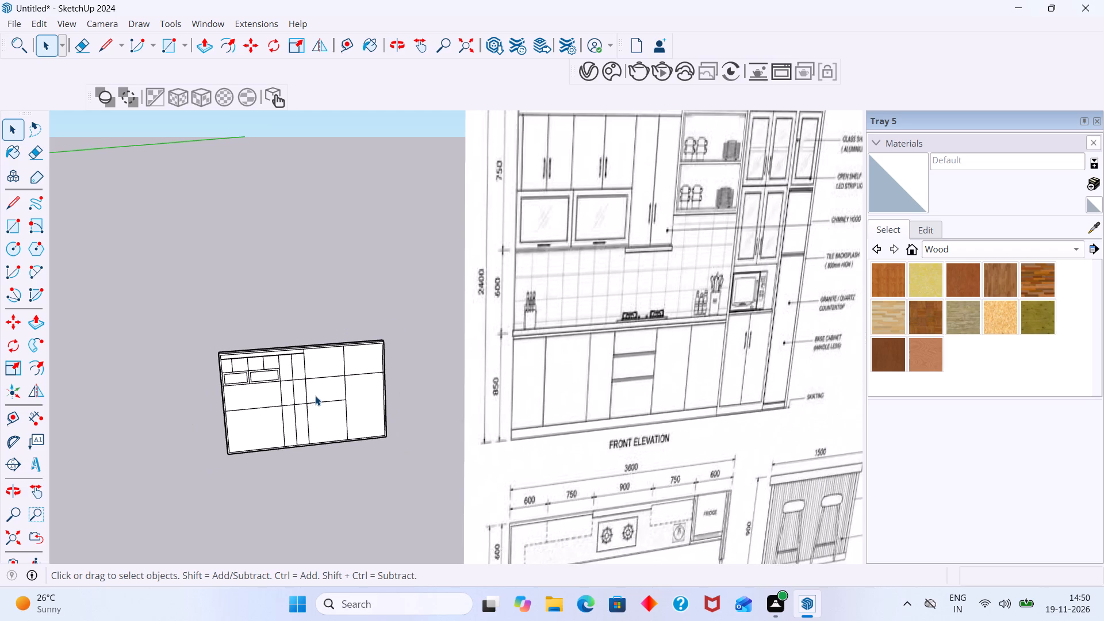
# Inside the cabinet group, erase the three vertical lines crossing the backsplash band between the upper and base cabinets.
pyautogui.scroll(2, 310, 396)
pyautogui.doubleClick(310, 397)
pyautogui.click(315, 401)
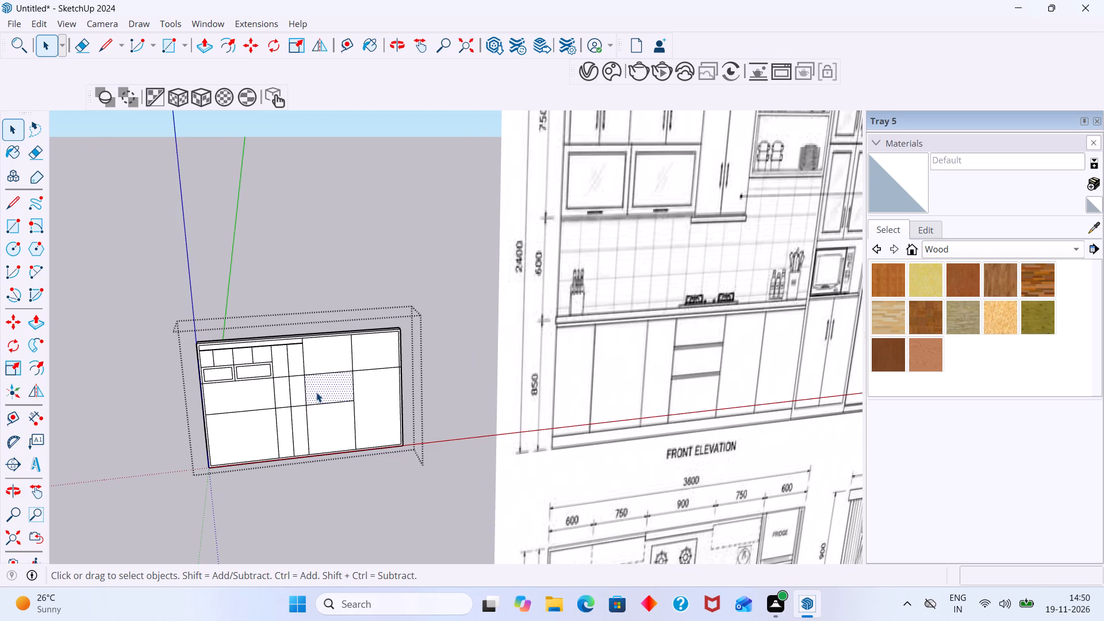
pyautogui.click(314, 392)
pyautogui.press('e')
pyautogui.moveTo(319, 392); pyautogui.dragTo(266, 399)
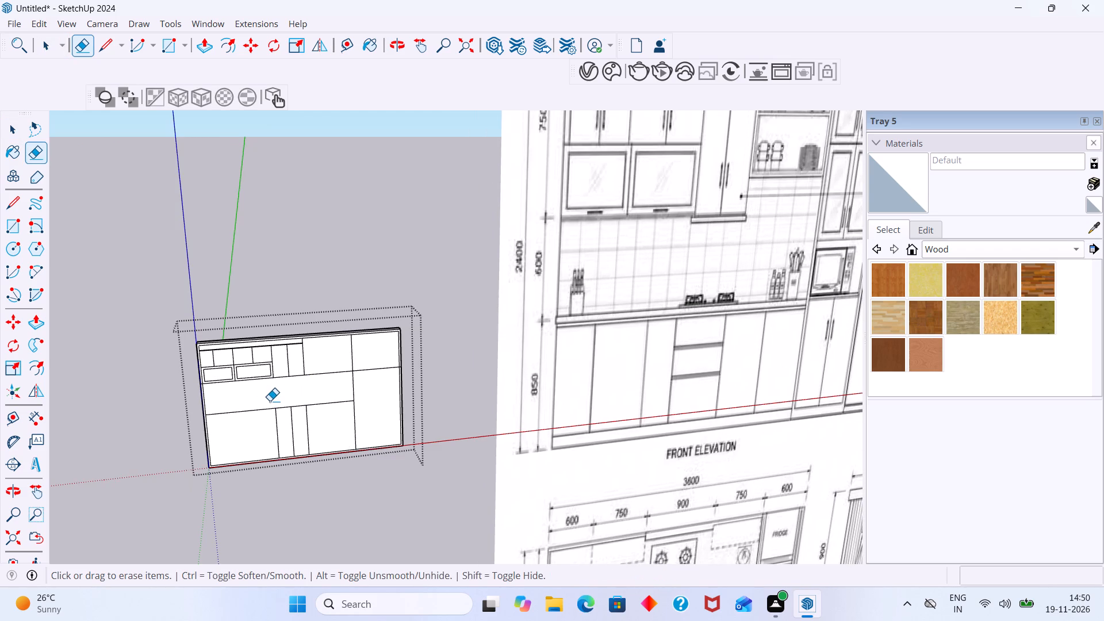
pyautogui.scroll(-3, 291, 402)
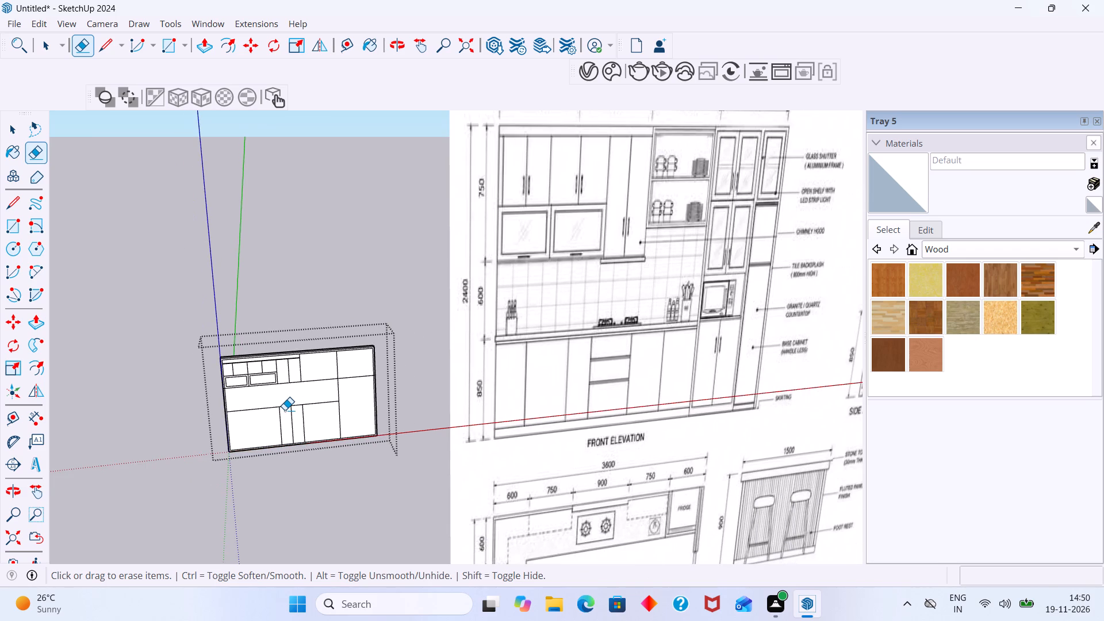
pyautogui.press('space')
# Inside the cabinet group, draw a strip about 41 mm deep below the two chimney-hood doors, running slightly past their right edge.
pyautogui.moveTo(306, 380); pyautogui.dragTo(322, 338, button='middle')
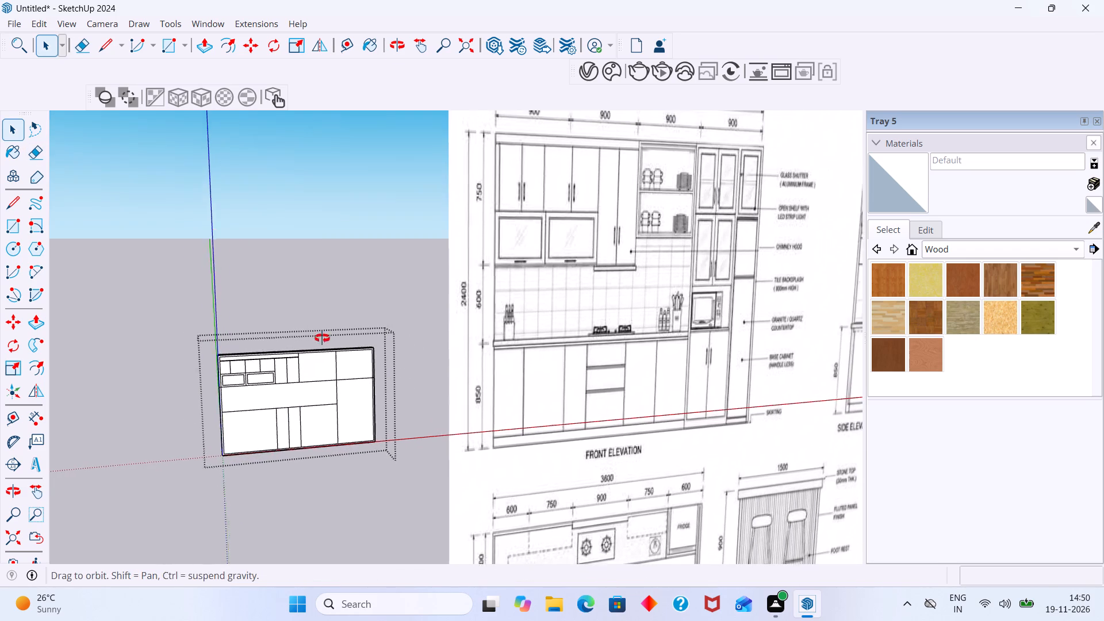
pyautogui.moveTo(322, 338); pyautogui.dragTo(324, 336, button='middle')
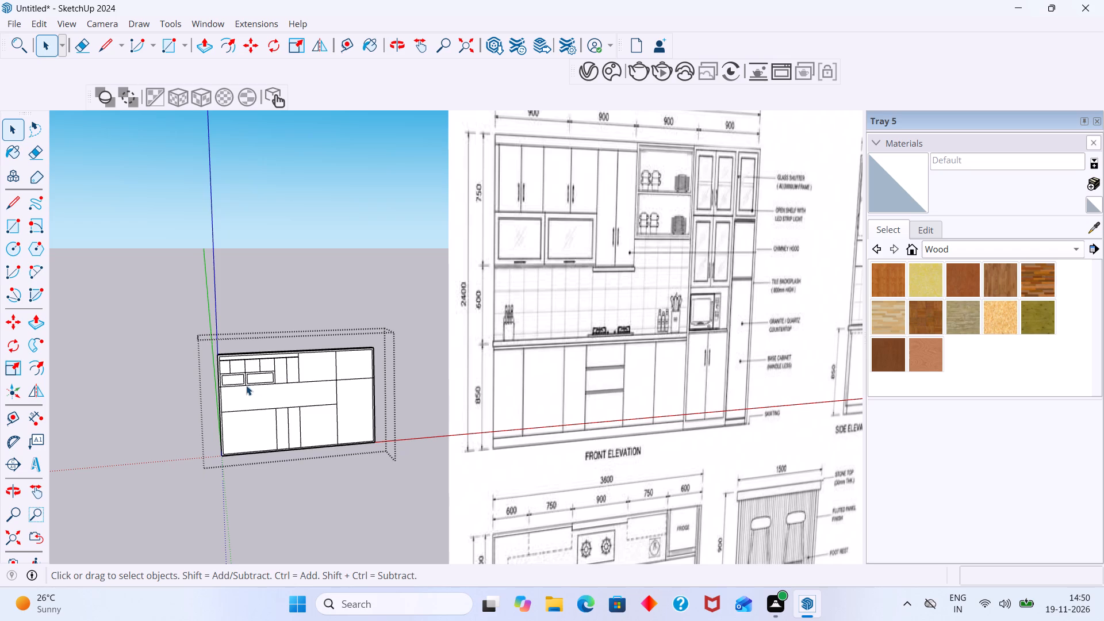
pyautogui.scroll(1, 270, 382)
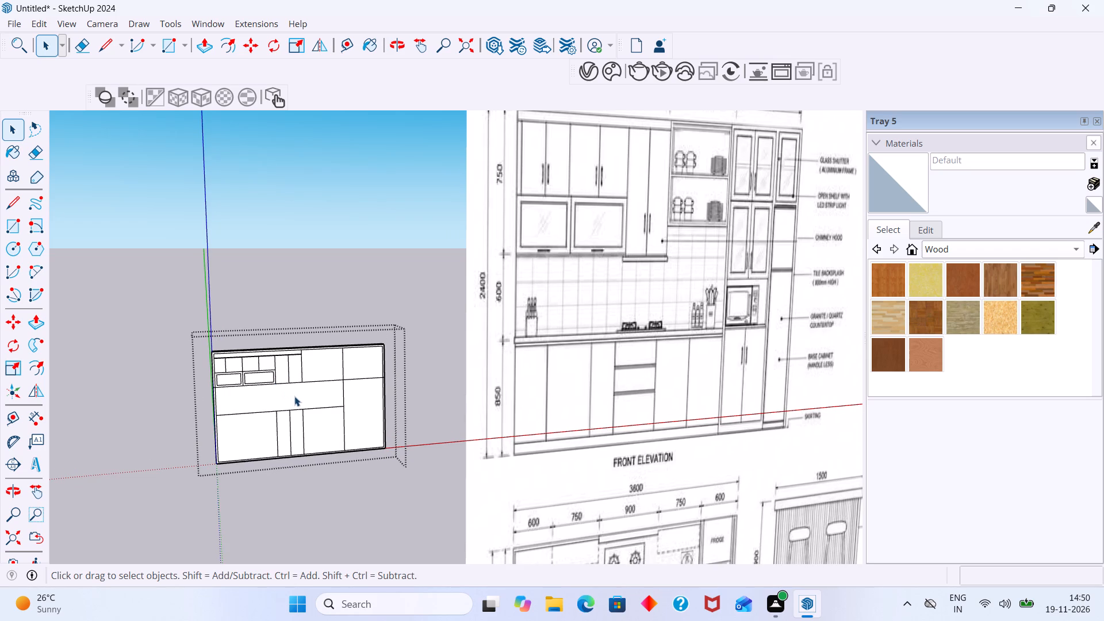
pyautogui.scroll(-1, 277, 397)
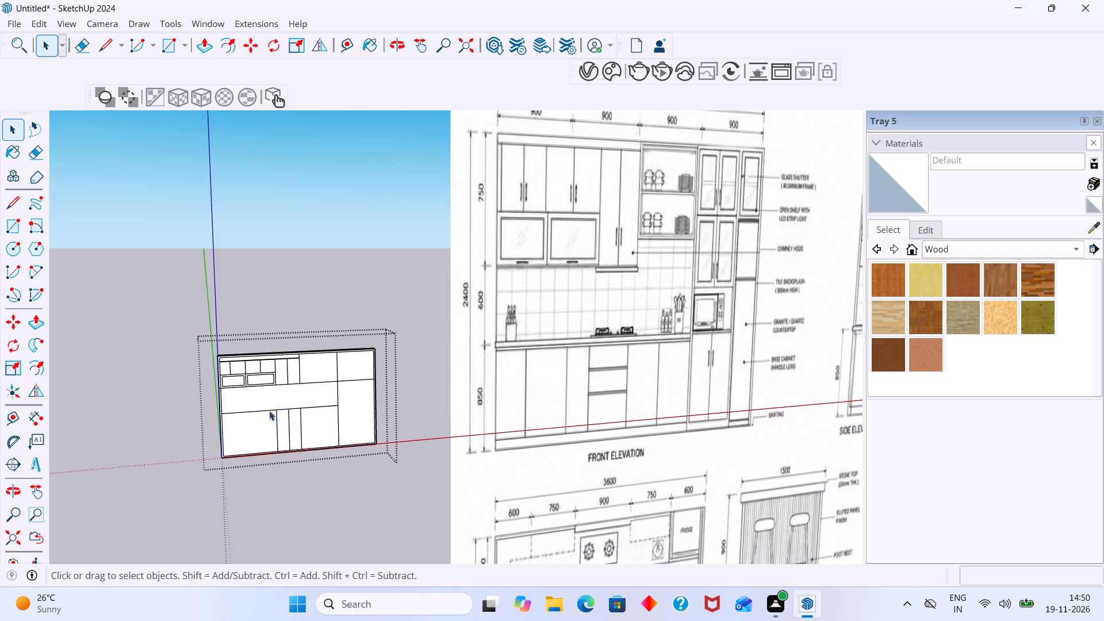
pyautogui.moveTo(269, 413); pyautogui.dragTo(308, 421, button='middle')
pyautogui.scroll(3, 277, 409)
pyautogui.moveTo(270, 404); pyautogui.dragTo(281, 401, button='middle')
pyautogui.scroll(6, 273, 377)
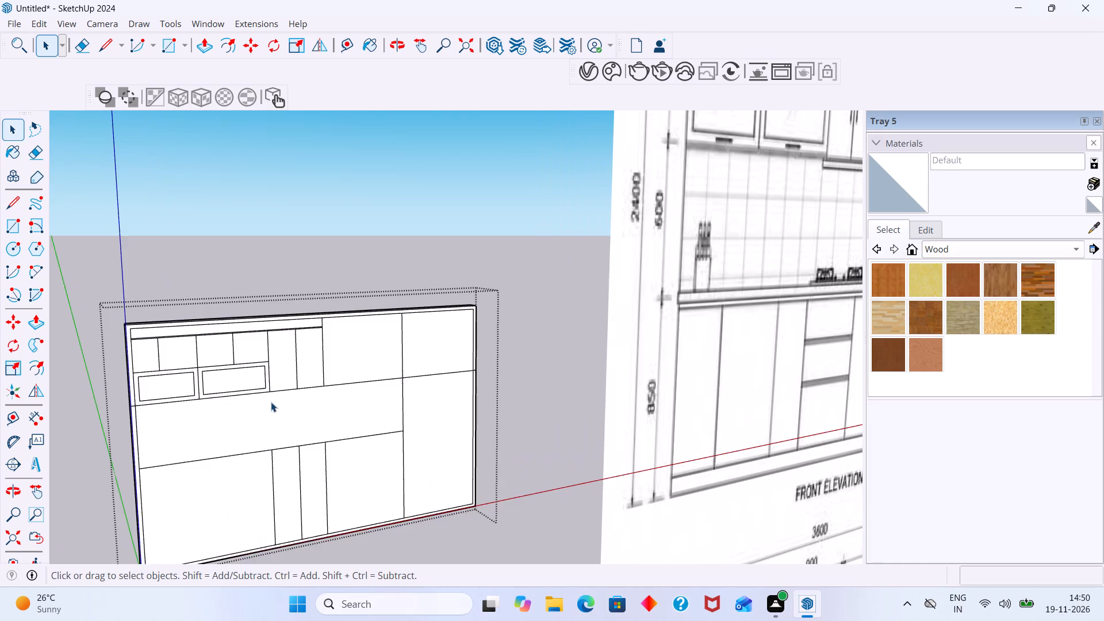
pyautogui.scroll(10, 271, 402)
pyautogui.doubleClick(267, 379)
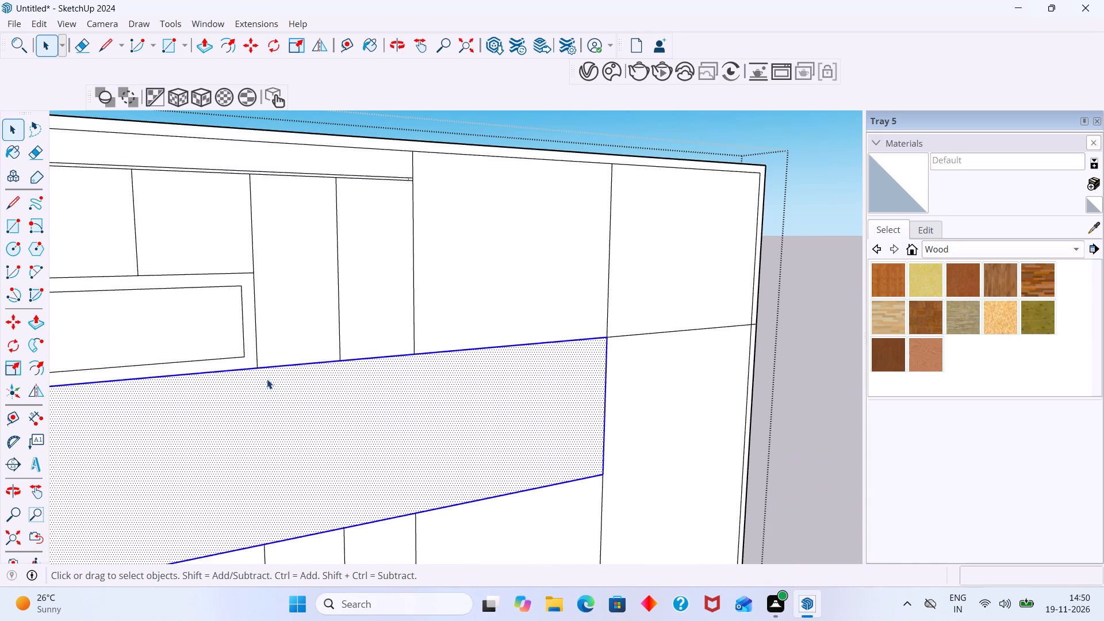
pyautogui.click(271, 393)
pyautogui.press('l')
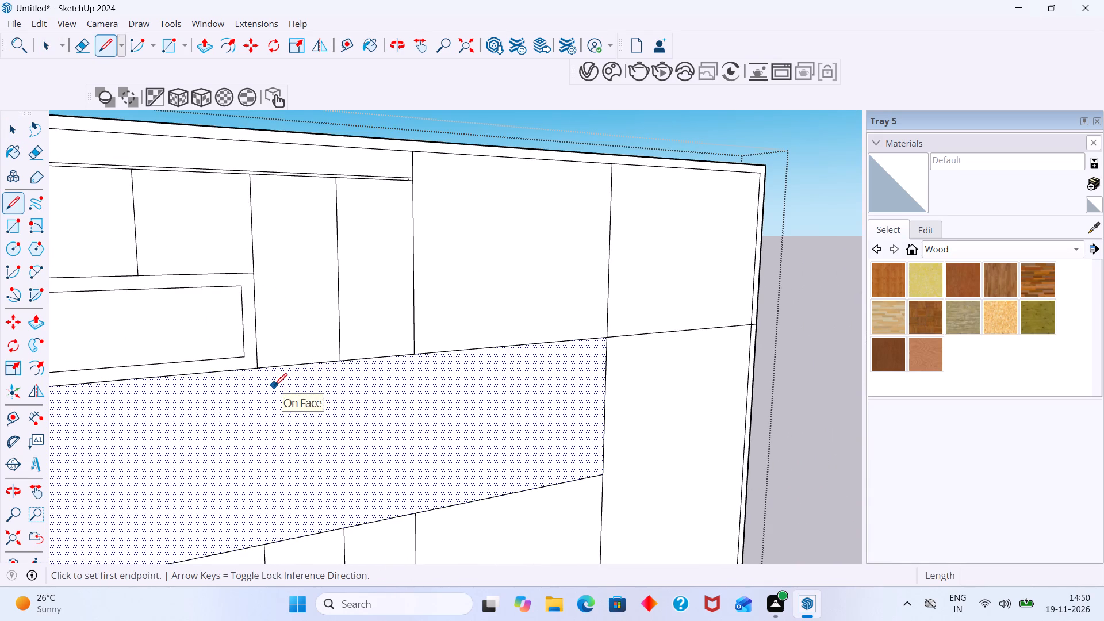
pyautogui.click(259, 367)
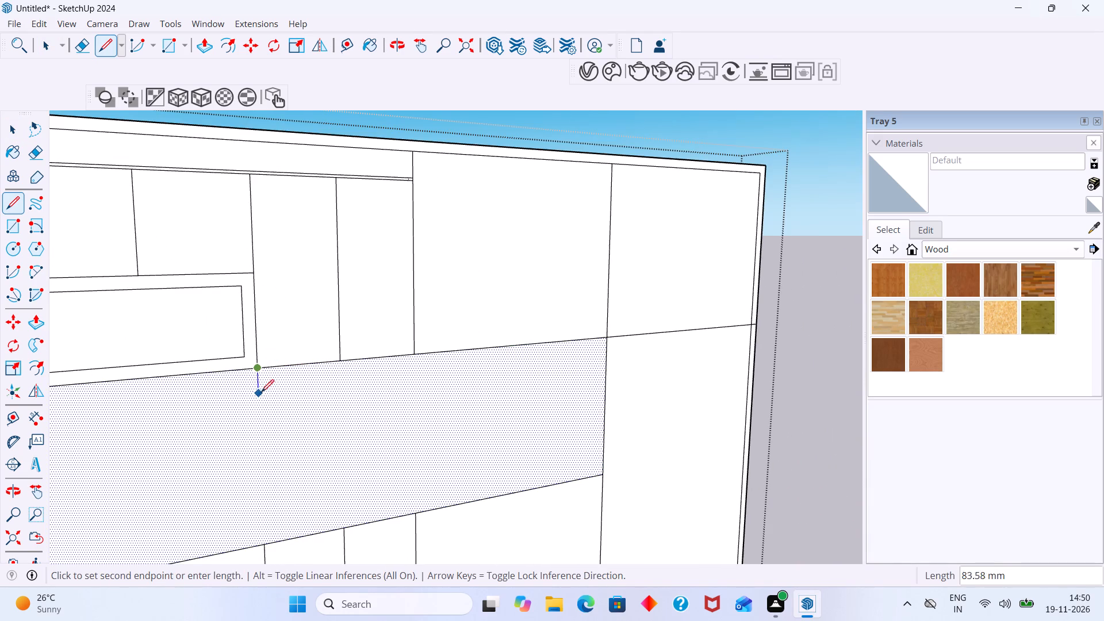
pyautogui.scroll(4, 264, 383)
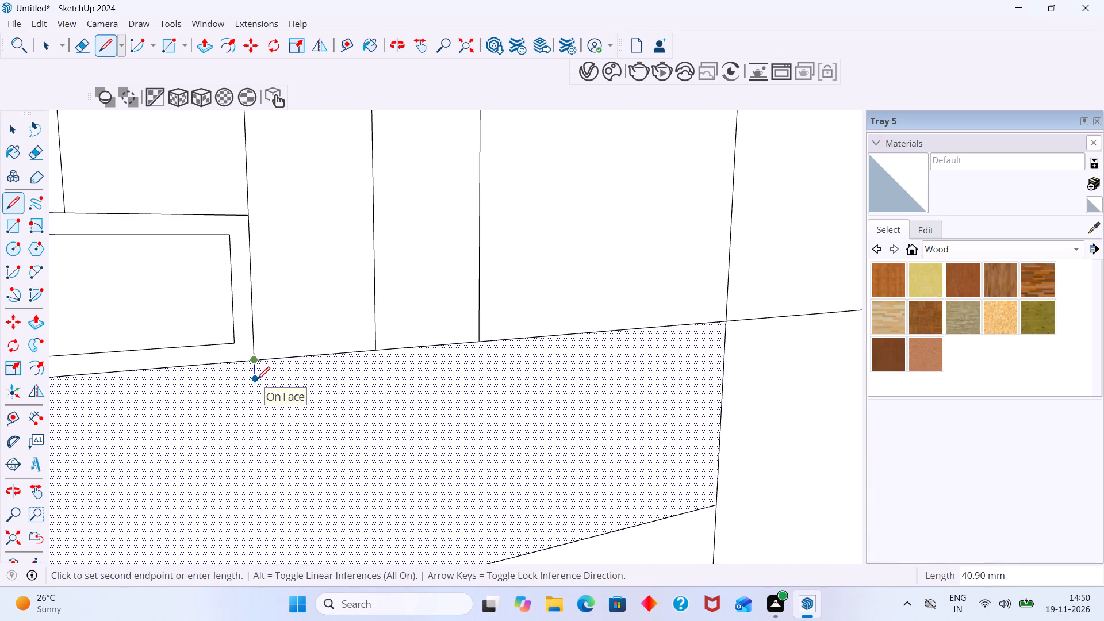
pyautogui.click(257, 379)
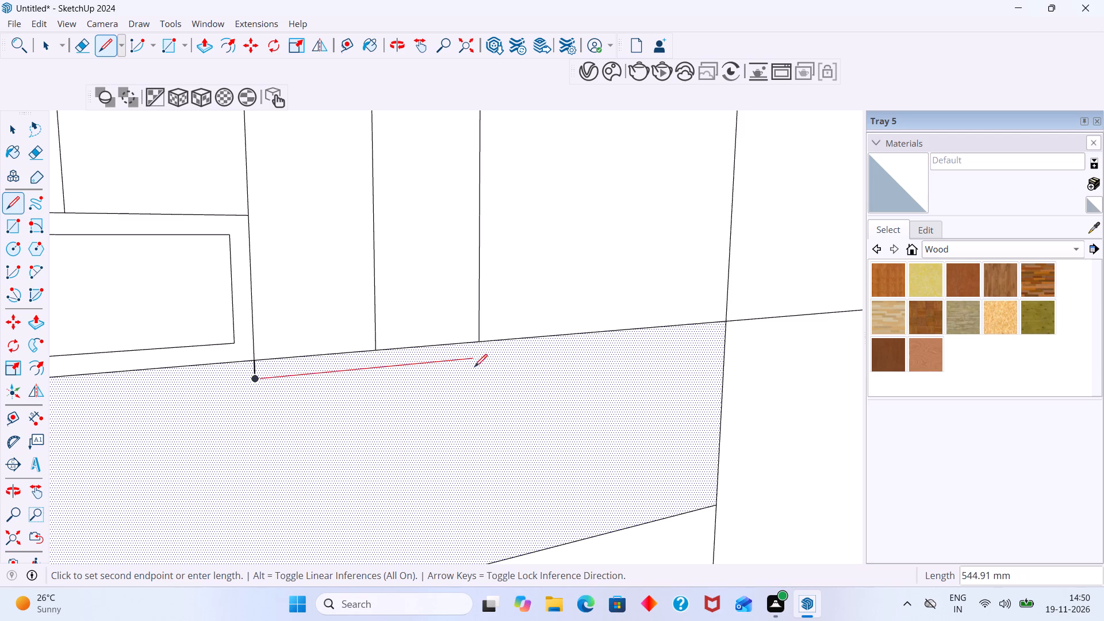
pyautogui.click(503, 366)
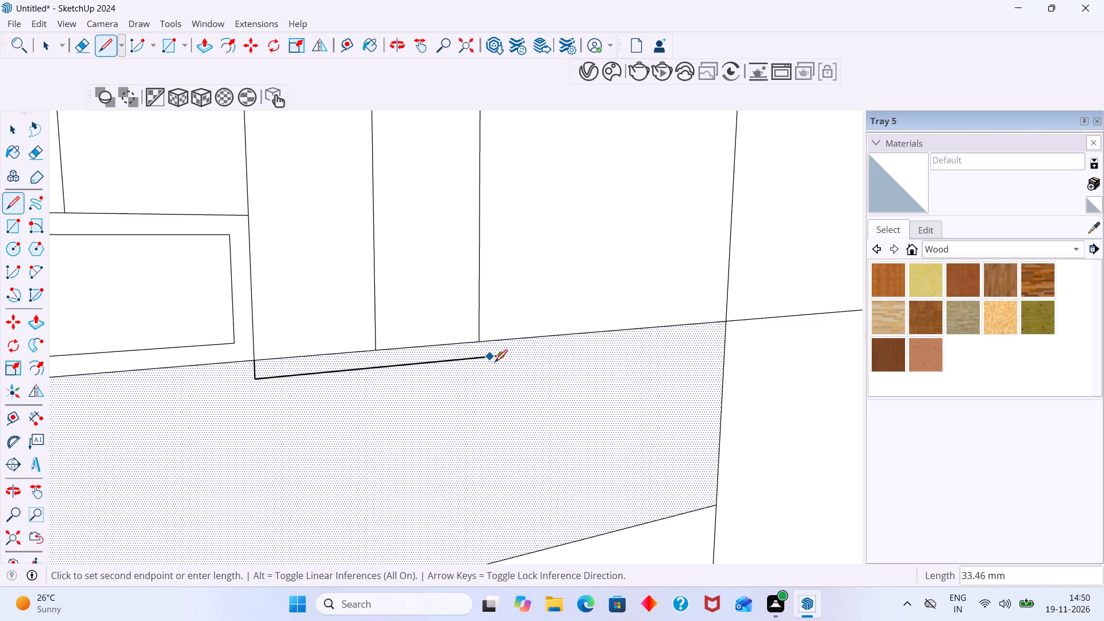
pyautogui.click(501, 341)
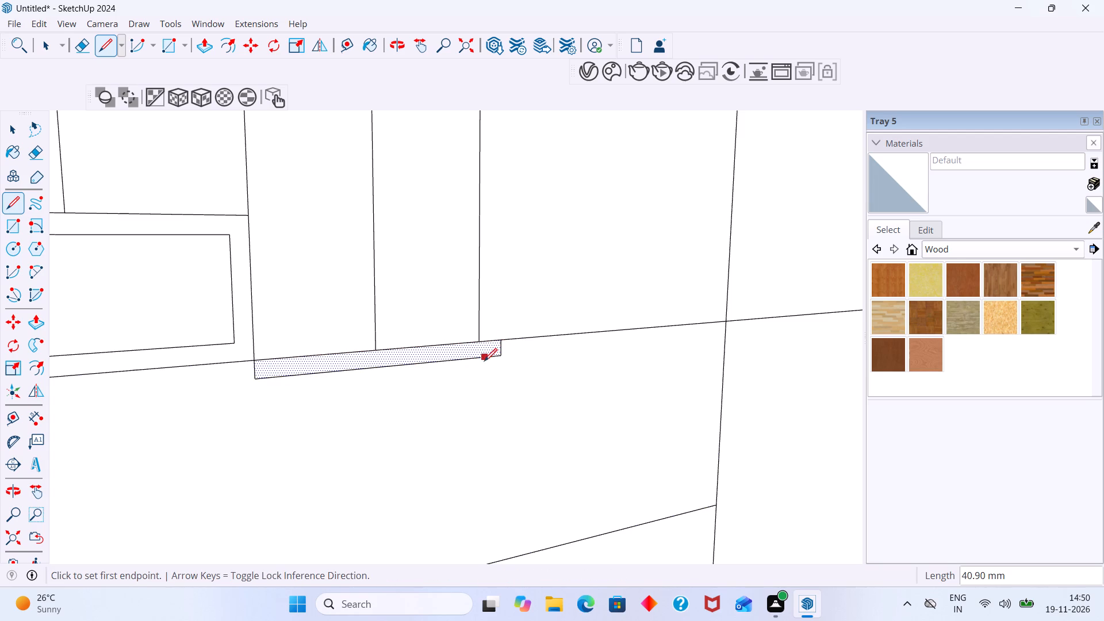
pyautogui.press('space')
# Draw a vertical line about 41 mm long across the strip, continuing the right edge of the chimney-hood doors.
pyautogui.press('l')
pyautogui.scroll(6, 502, 378)
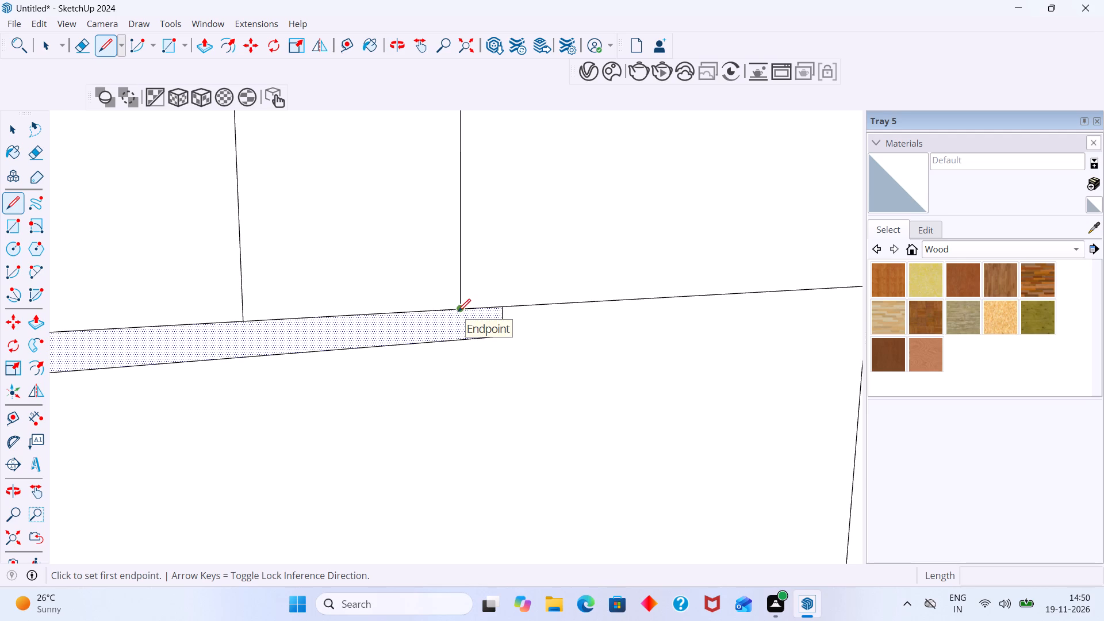
pyautogui.click(458, 312)
pyautogui.click(458, 344)
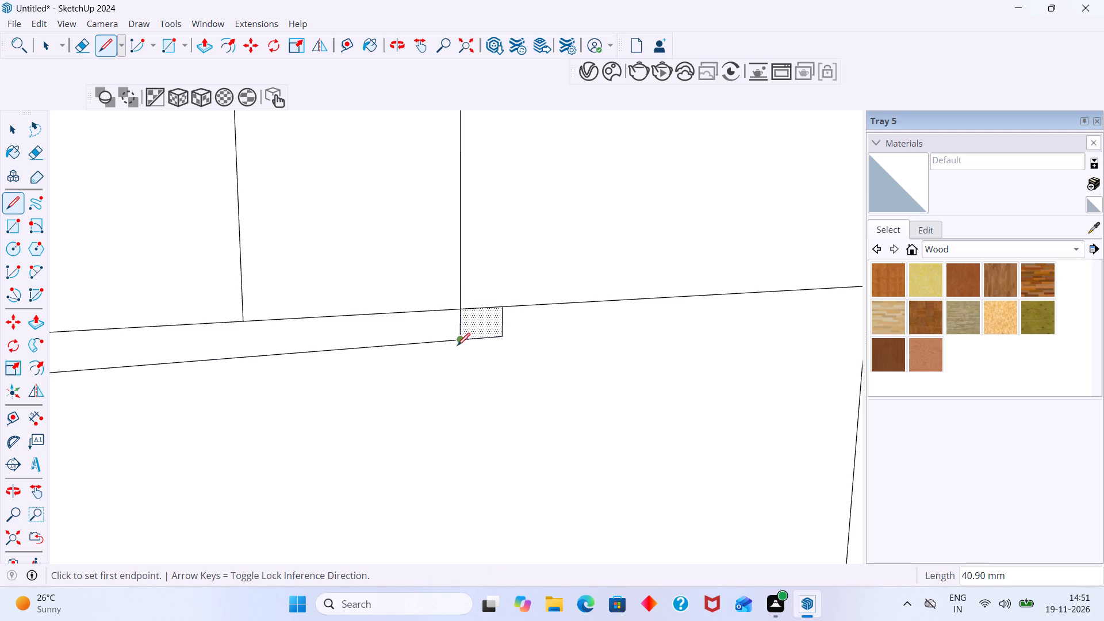
pyautogui.press('space')
# Erase the short overhanging end of the strip beyond the chimney-hood doors' right edge.
pyautogui.scroll(-20, 526, 356)
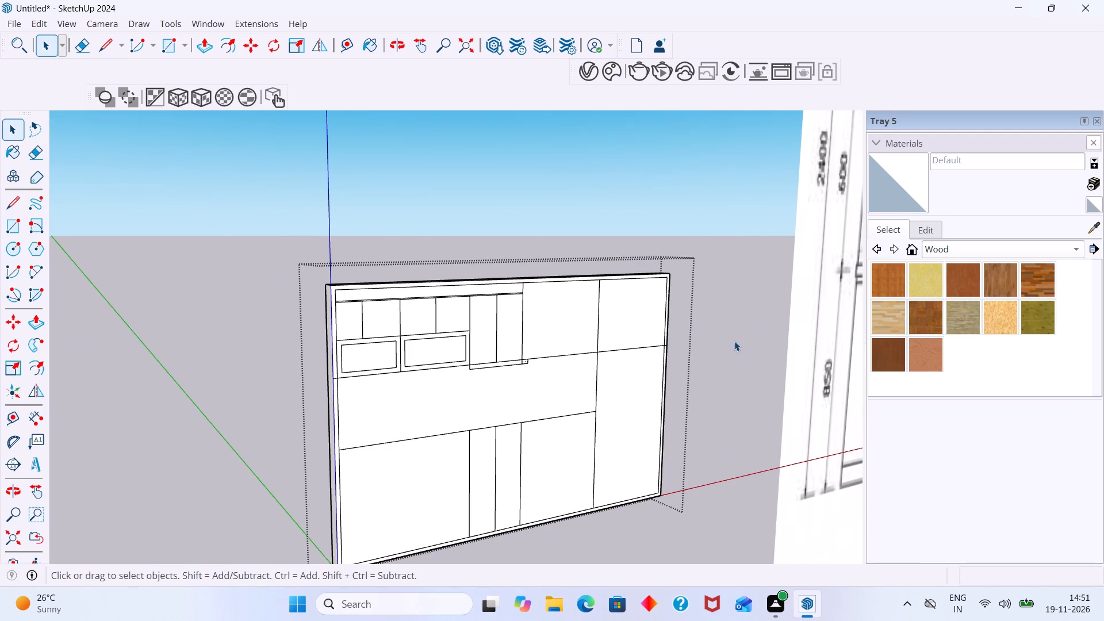
pyautogui.click(704, 354)
pyautogui.moveTo(691, 357); pyautogui.dragTo(559, 354, button='middle')
pyautogui.scroll(13, 510, 380)
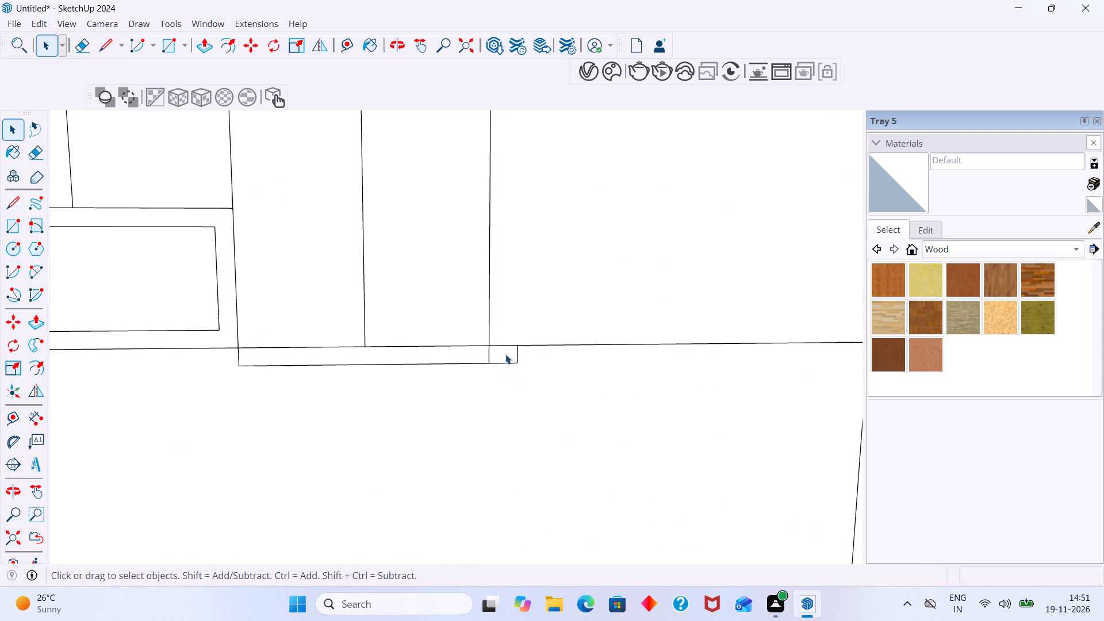
pyautogui.scroll(14, 505, 354)
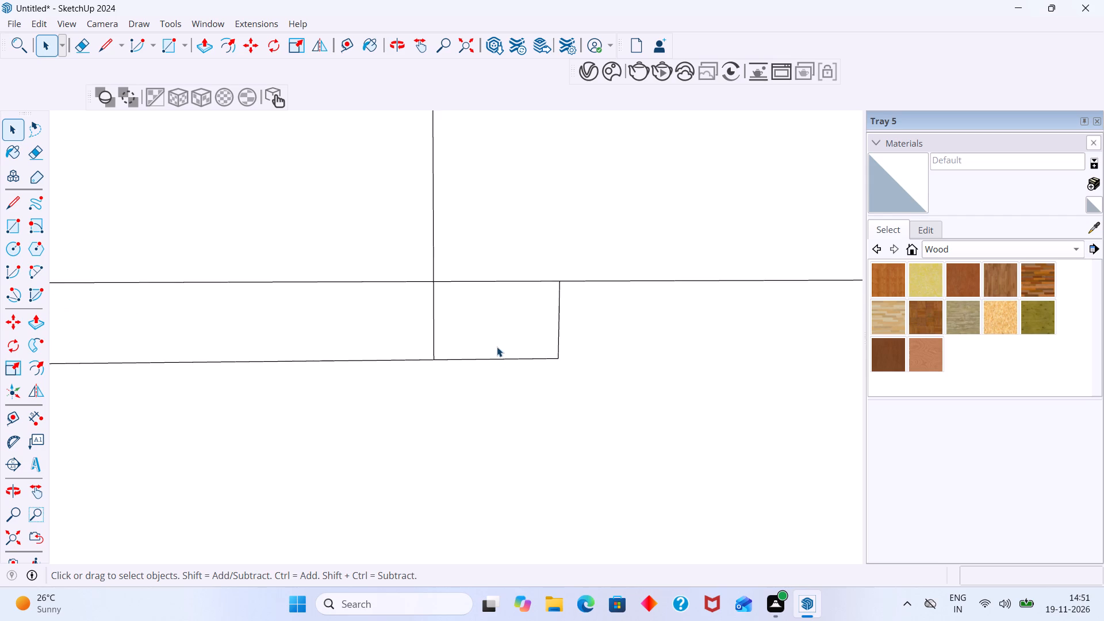
pyautogui.click(499, 348)
pyautogui.tripleClick(509, 352)
pyautogui.click(520, 356)
pyautogui.click(516, 352)
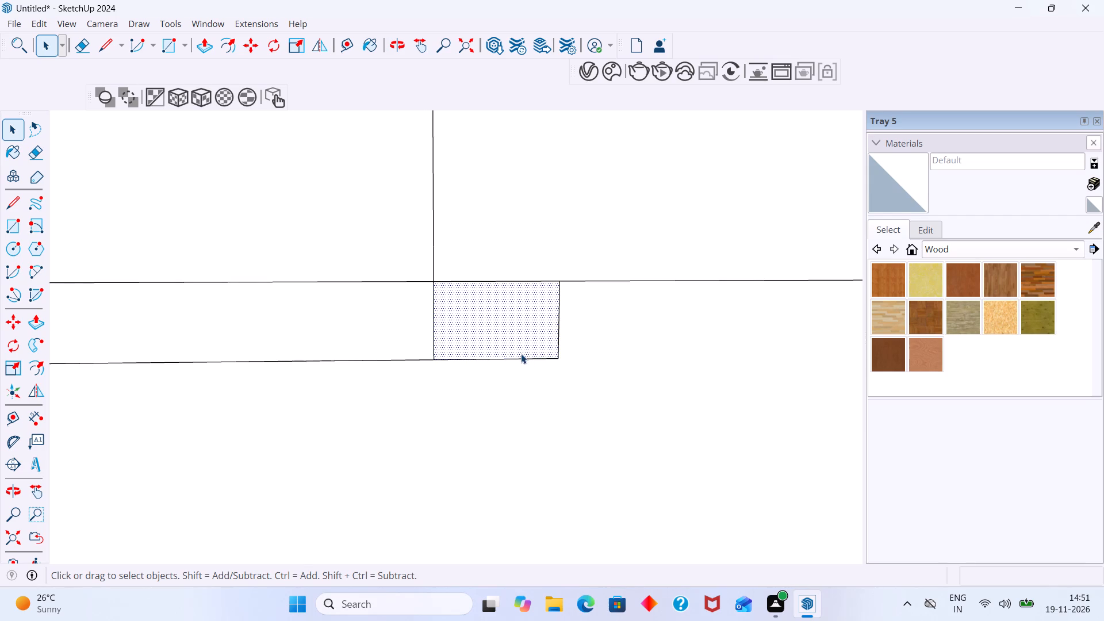
pyautogui.press('e')
pyautogui.moveTo(567, 351); pyautogui.dragTo(523, 366)
pyautogui.scroll(1, 533, 366)
pyautogui.scroll(-7, 533, 366)
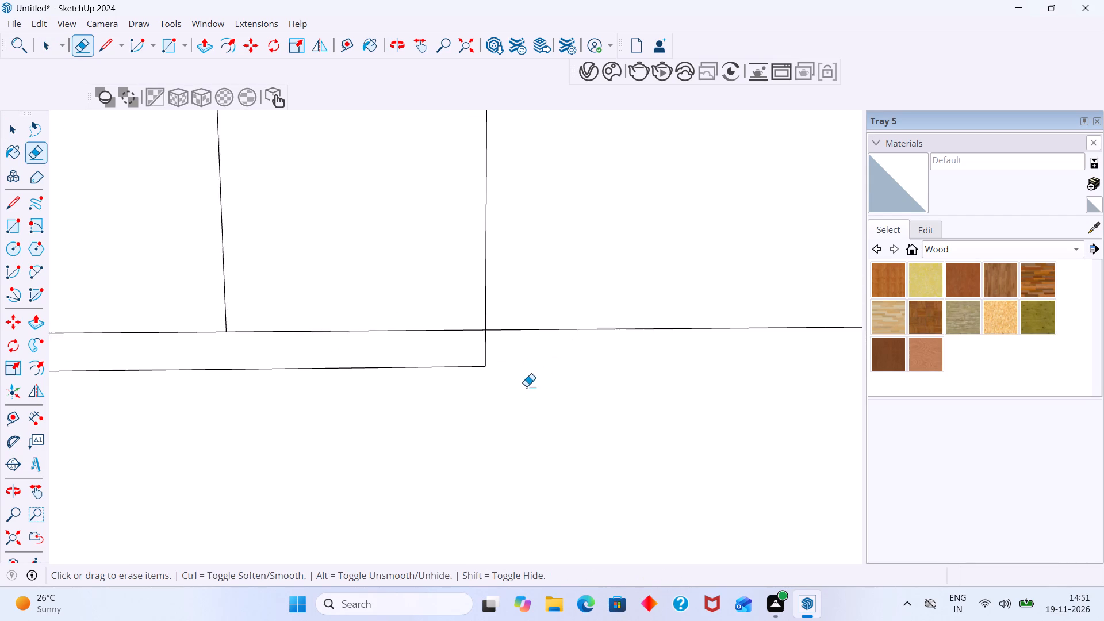
# Compare the cabinet model's chimney hood, open-shelf area and tall unit with the front elevation drawing.
pyautogui.scroll(-20, 526, 386)
pyautogui.scroll(-9, 526, 386)
pyautogui.moveTo(425, 378); pyautogui.dragTo(450, 393, button='middle')
pyautogui.keyDown('shift'); pyautogui.moveTo(447, 388); pyautogui.dragTo(337, 385, button='middle'); pyautogui.keyUp('shift')
pyautogui.scroll(-8, 362, 390)
pyautogui.moveTo(375, 385); pyautogui.dragTo(339, 384, button='middle')
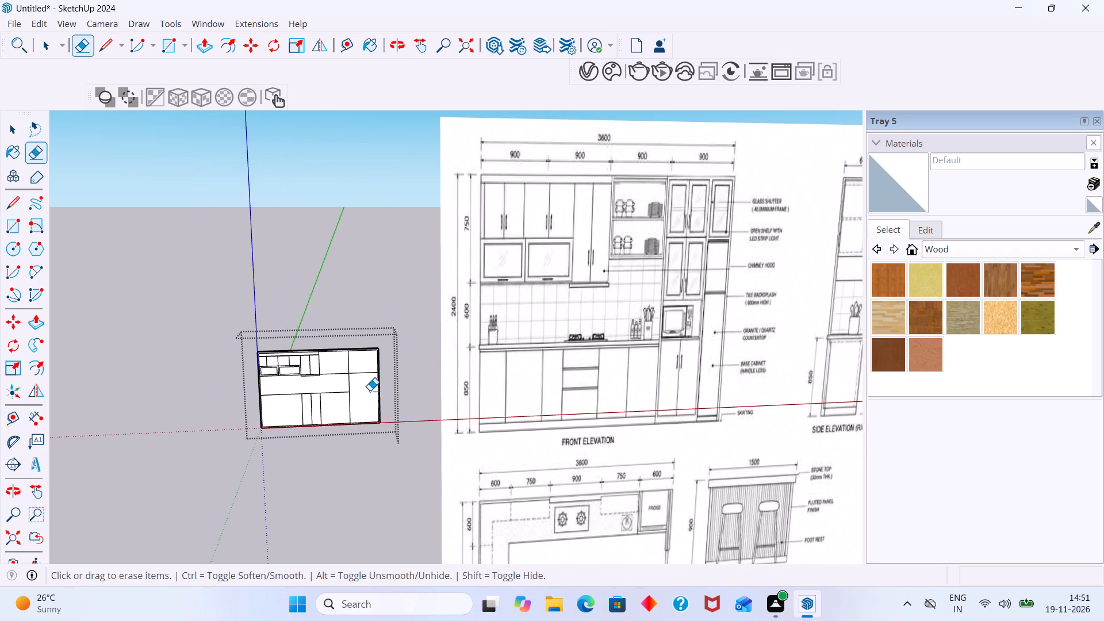
pyautogui.press('space')
pyautogui.click(434, 365)
pyautogui.scroll(5, 357, 371)
pyautogui.moveTo(341, 376); pyautogui.dragTo(371, 388, button='middle')
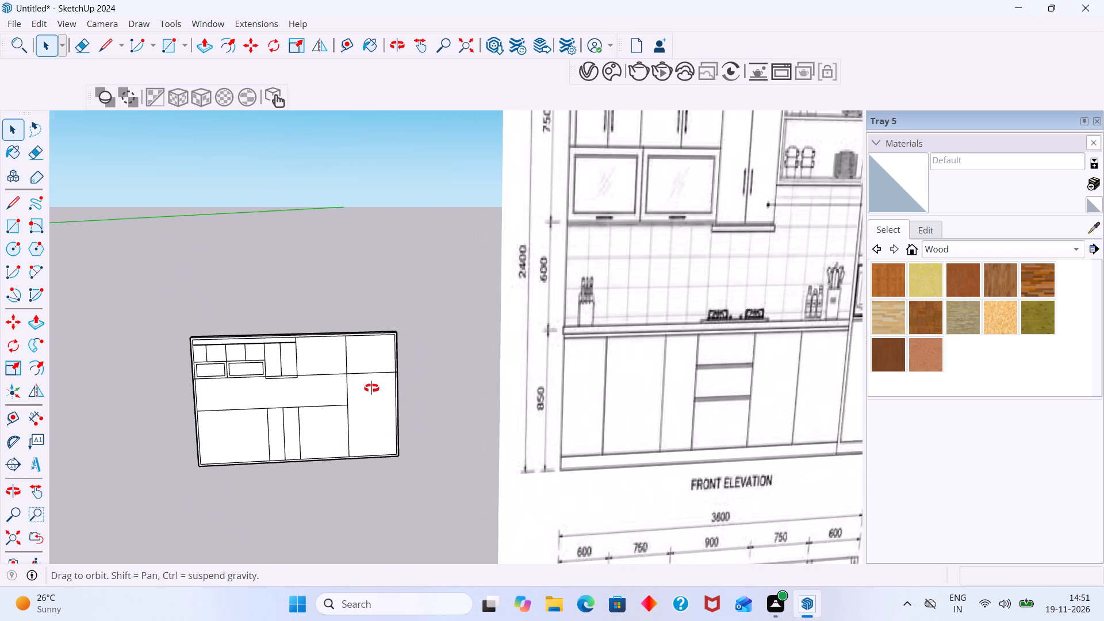
pyautogui.moveTo(371, 388); pyautogui.dragTo(396, 388, button='middle')
pyautogui.scroll(-6, 392, 388)
pyautogui.moveTo(377, 403); pyautogui.dragTo(413, 374, button='middle')
pyautogui.scroll(3, 627, 277)
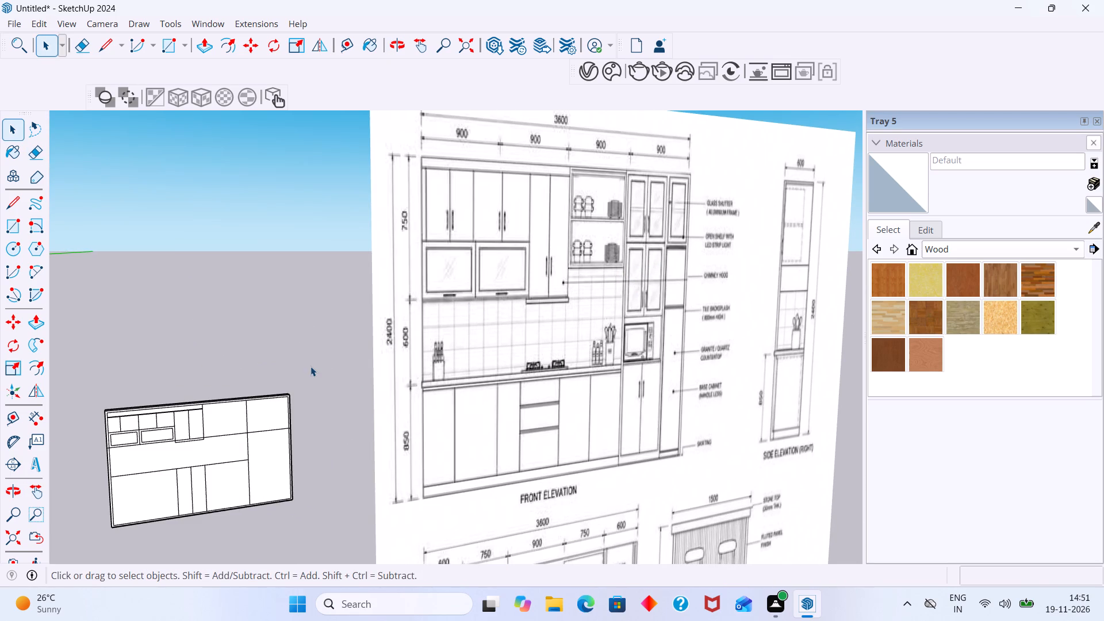
pyautogui.keyDown('shift'); pyautogui.moveTo(280, 390); pyautogui.dragTo(377, 434, button='middle'); pyautogui.keyUp('shift')
pyautogui.moveTo(267, 495); pyautogui.dragTo(249, 488, button='middle')
pyautogui.moveTo(400, 523); pyautogui.dragTo(362, 503, button='middle')
pyautogui.scroll(2, 379, 492)
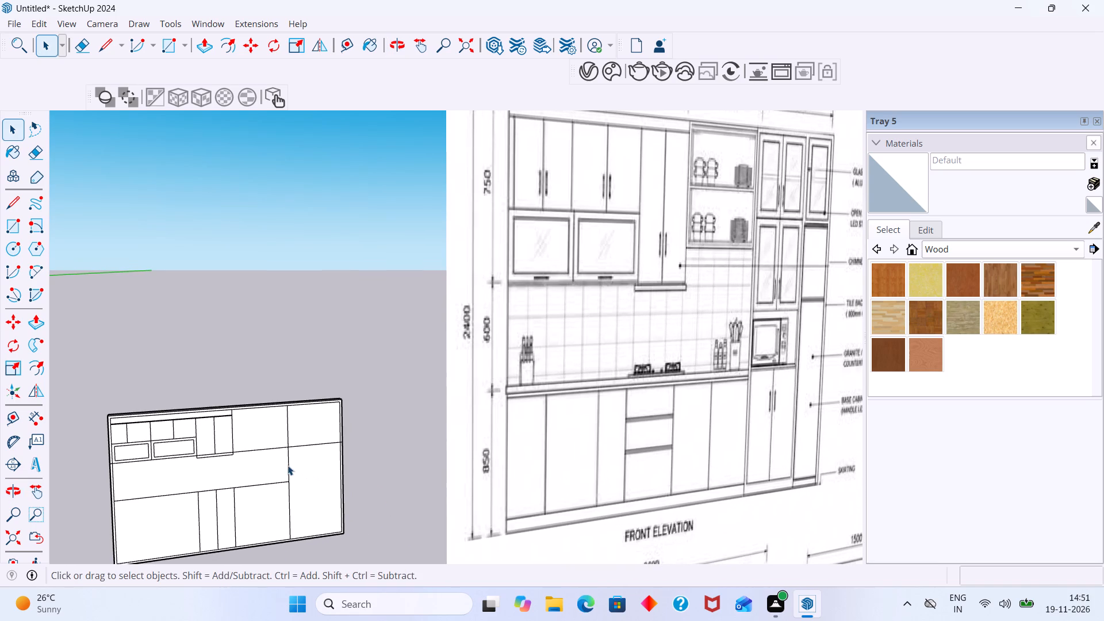
# Inside the cabinet group, erase the horizontal lines below the open-shelf area and across the tall right-hand unit.
pyautogui.scroll(6, 234, 450)
pyautogui.doubleClick(247, 427)
pyautogui.tripleClick(248, 434)
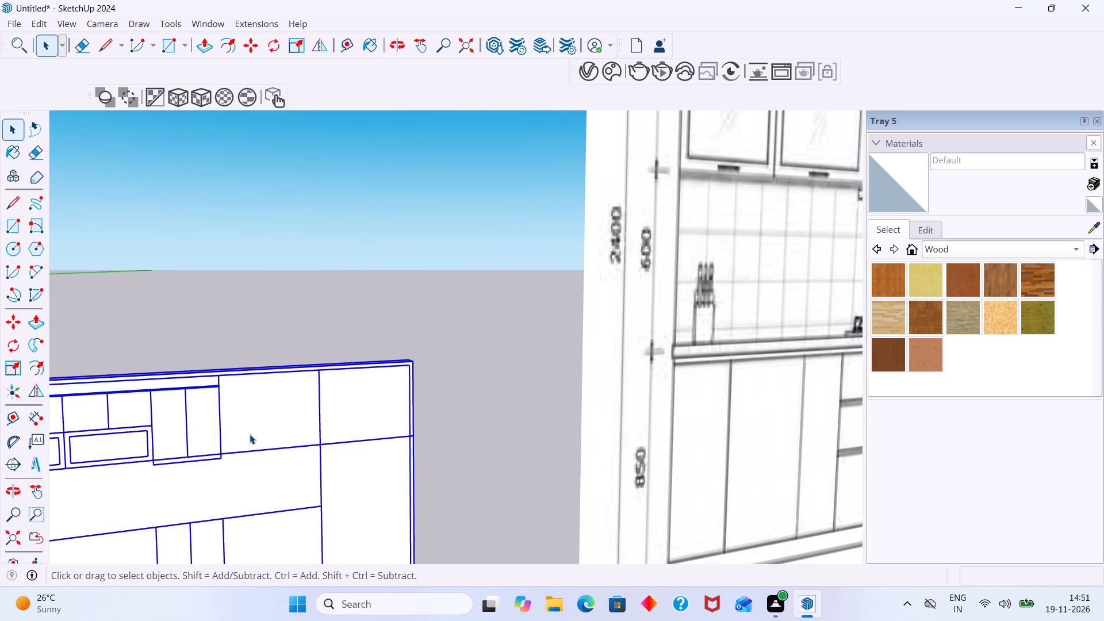
pyautogui.click(253, 444)
pyautogui.press('e')
pyautogui.moveTo(267, 442); pyautogui.dragTo(267, 455)
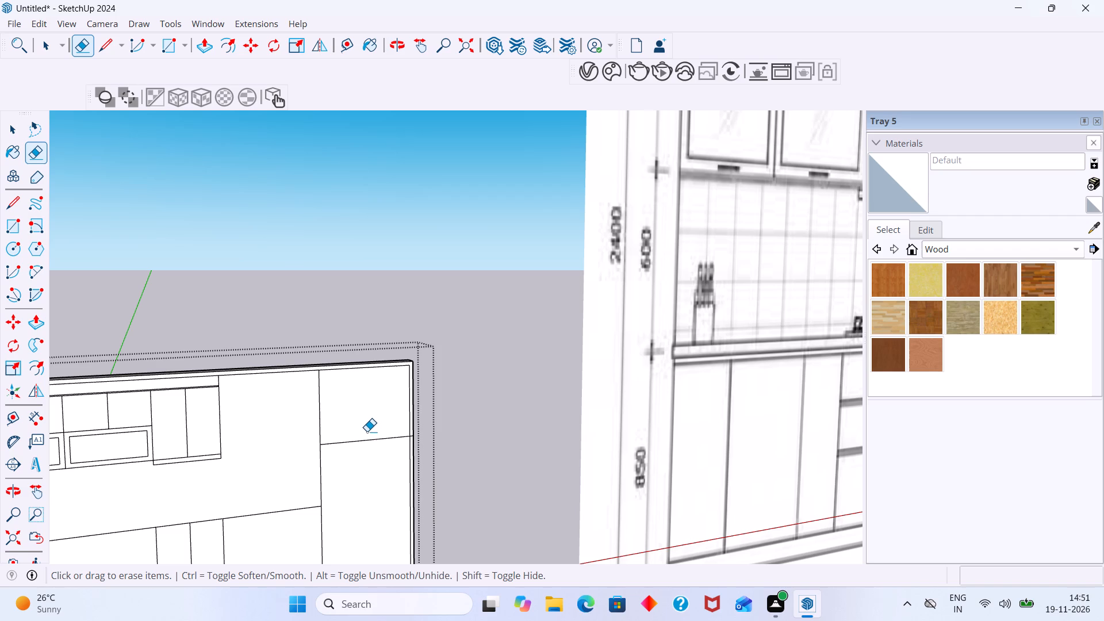
pyautogui.moveTo(340, 438); pyautogui.dragTo(352, 454)
pyautogui.press('space')
pyautogui.click(474, 398)
# Examine the front elevation drawing's open shelves and tall unit against the undivided areas of the cabinet model.
pyautogui.scroll(-7, 467, 396)
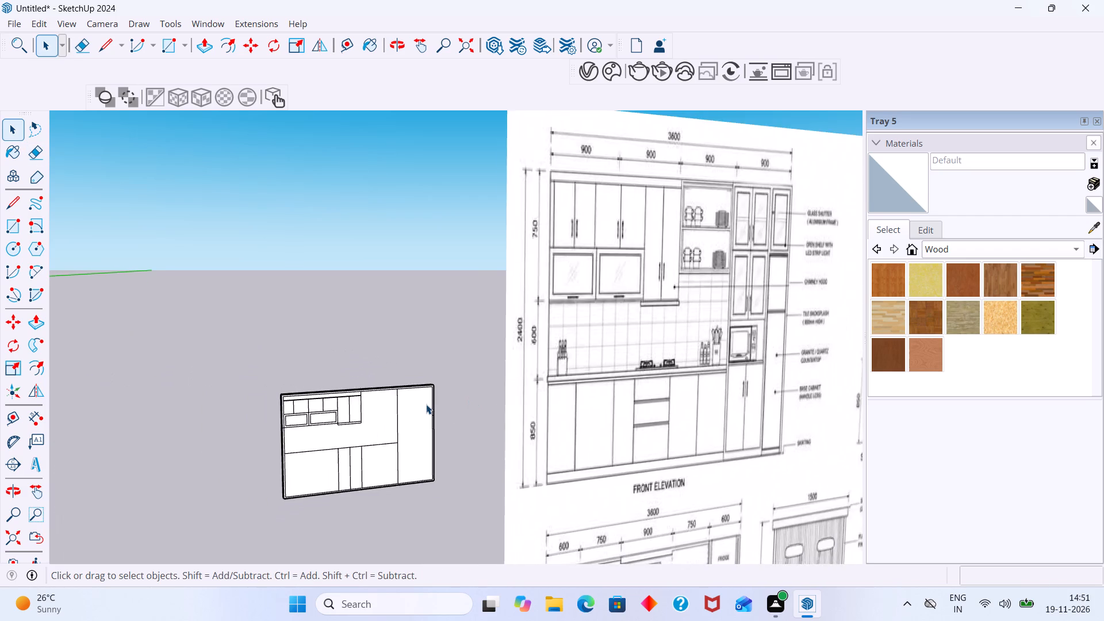
pyautogui.scroll(-4, 426, 404)
pyautogui.moveTo(435, 402); pyautogui.dragTo(442, 430, button='middle')
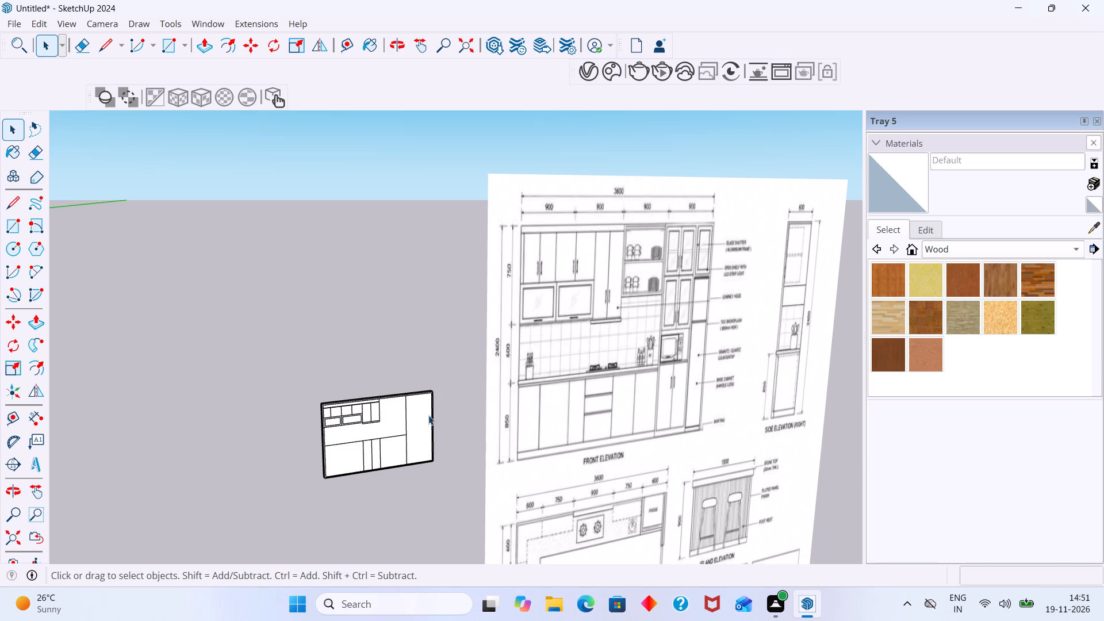
pyautogui.scroll(8, 412, 419)
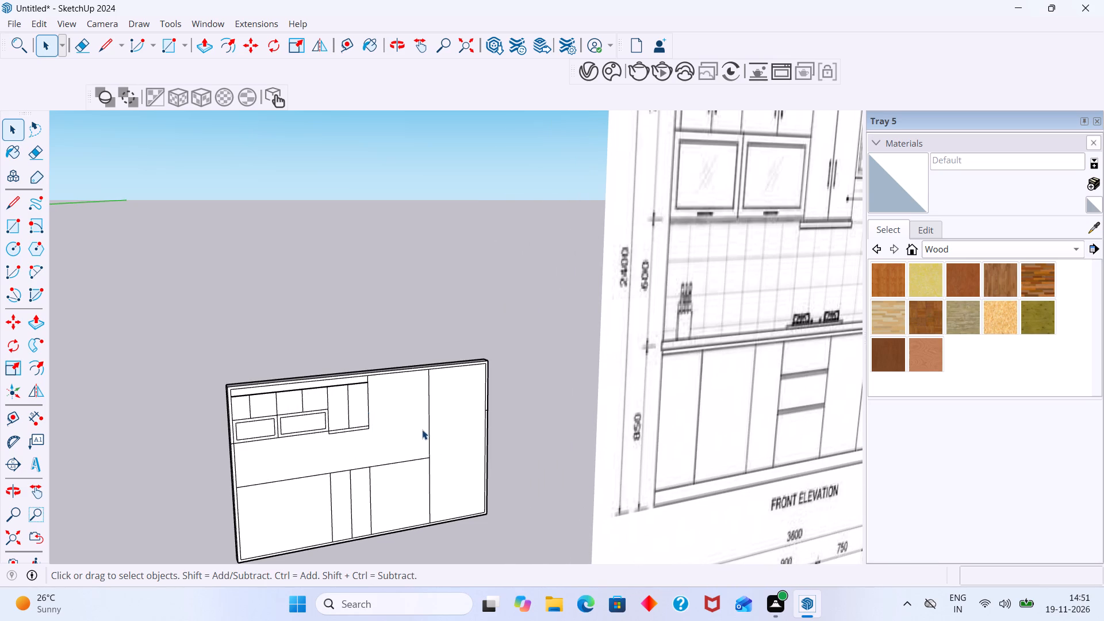
pyautogui.scroll(-2, 424, 429)
pyautogui.scroll(3, 383, 413)
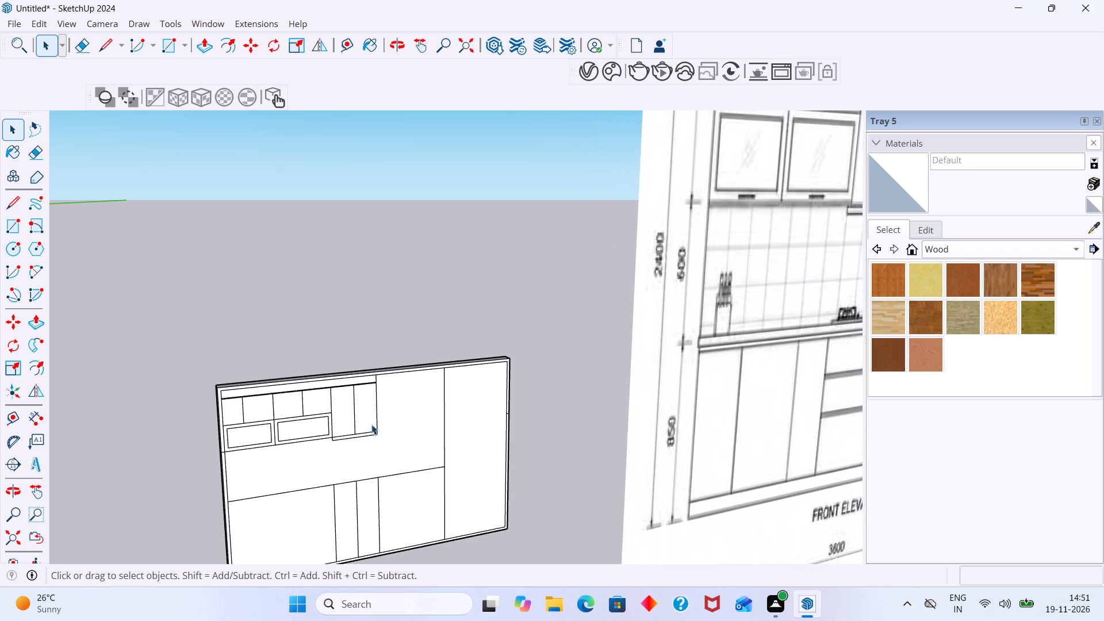
pyautogui.scroll(5, 371, 424)
pyautogui.scroll(-11, 366, 427)
pyautogui.moveTo(382, 453); pyautogui.dragTo(404, 453, button='middle')
pyautogui.scroll(-1, 402, 452)
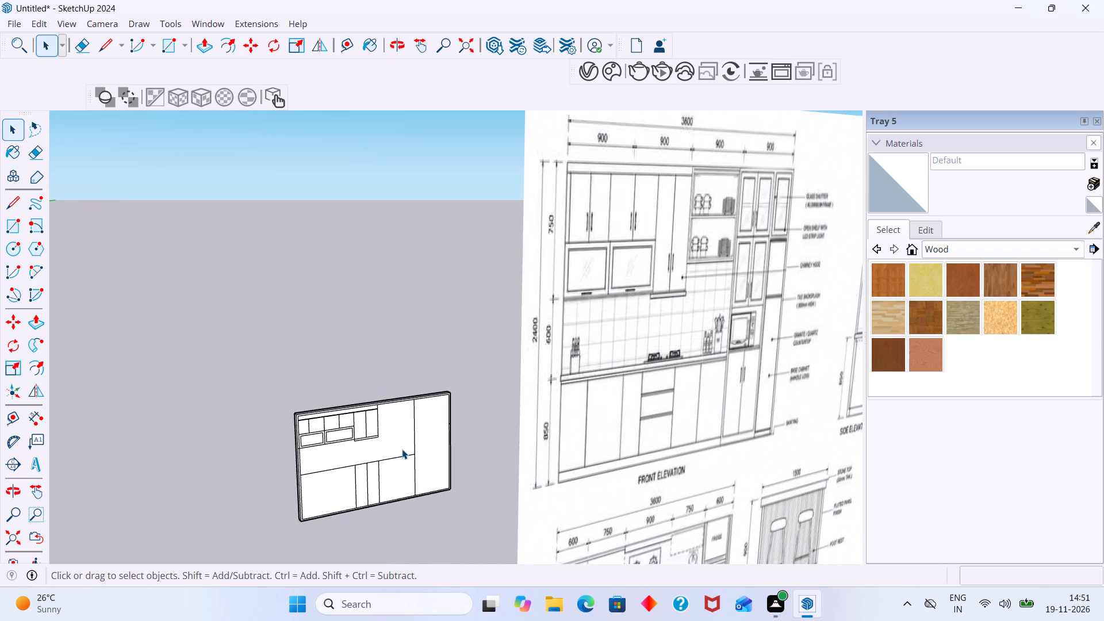
pyautogui.moveTo(402, 449); pyautogui.dragTo(271, 455, button='middle')
pyautogui.scroll(-4, 309, 455)
pyautogui.moveTo(381, 478); pyautogui.dragTo(289, 470, button='middle')
pyautogui.moveTo(312, 474); pyautogui.dragTo(384, 477, button='middle')
pyautogui.scroll(1, 279, 450)
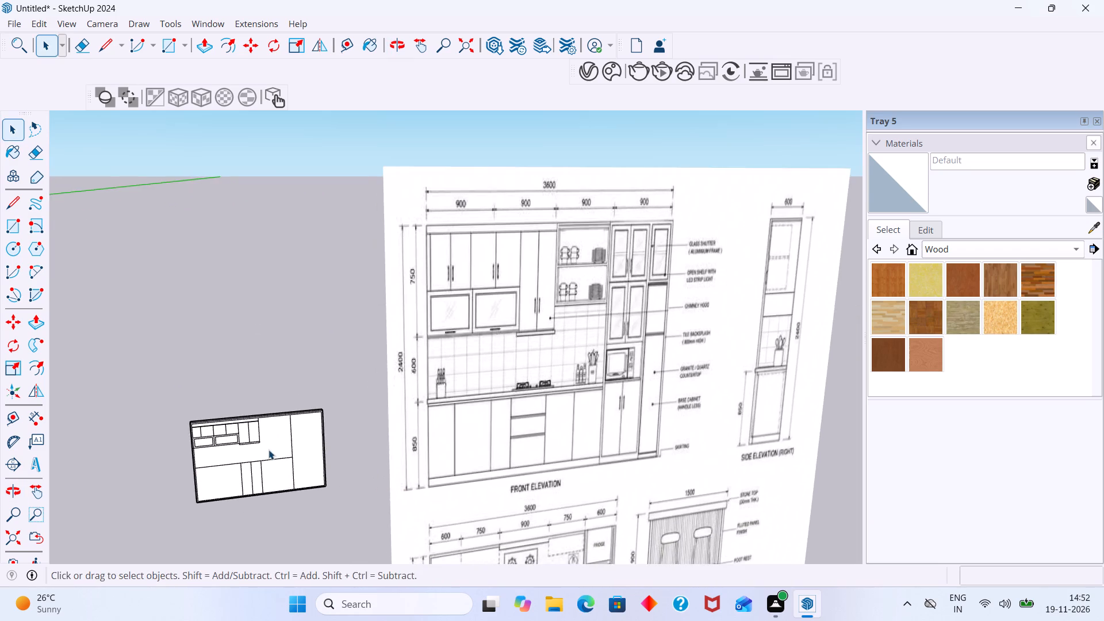
# Inside the cabinet group, draw a 900 mm horizontal line from the chimney-hood doors' right edge to the tall unit, closing the open-shelf area's bottom.
pyautogui.moveTo(269, 450); pyautogui.dragTo(338, 447, button='middle')
pyautogui.scroll(16, 284, 447)
pyautogui.doubleClick(254, 441)
pyautogui.tripleClick(262, 466)
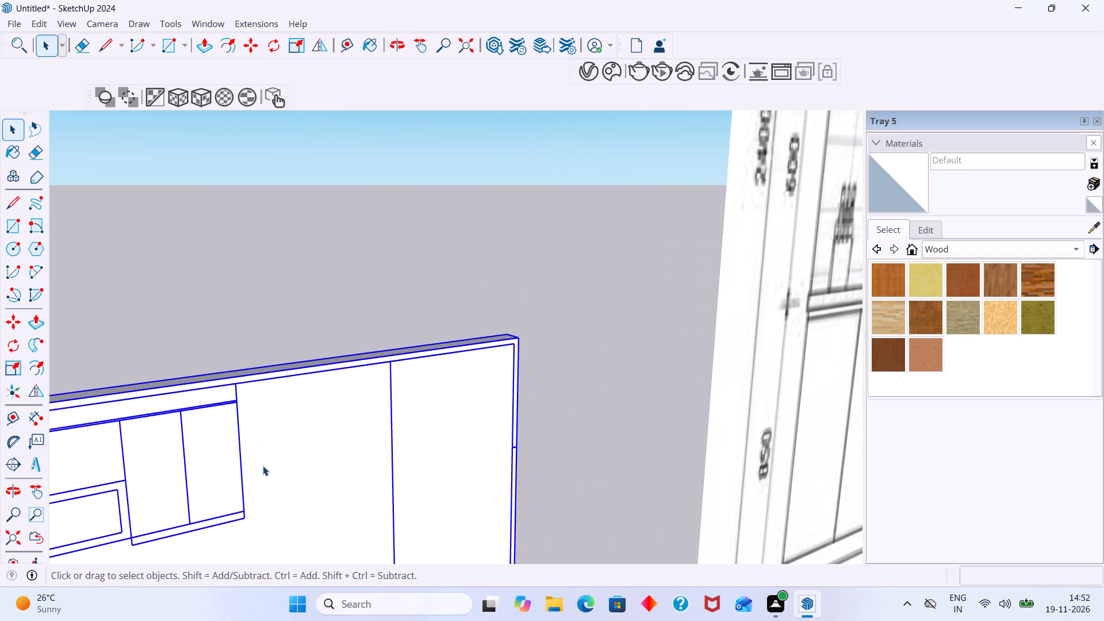
pyautogui.click(267, 469)
pyautogui.press('l')
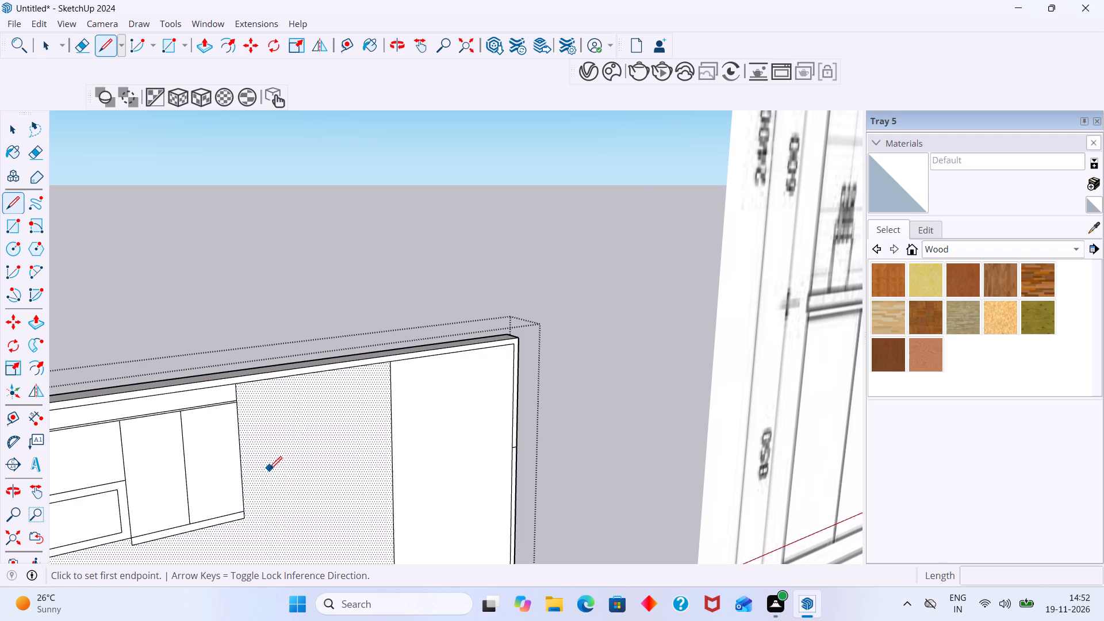
pyautogui.scroll(-9, 269, 469)
pyautogui.keyDown('shift'); pyautogui.moveTo(297, 507); pyautogui.dragTo(210, 496, button='middle'); pyautogui.keyUp('shift')
pyautogui.scroll(-4, 217, 494)
pyautogui.keyDown('shift'); pyautogui.moveTo(219, 511); pyautogui.dragTo(244, 502, button='middle'); pyautogui.keyUp('shift')
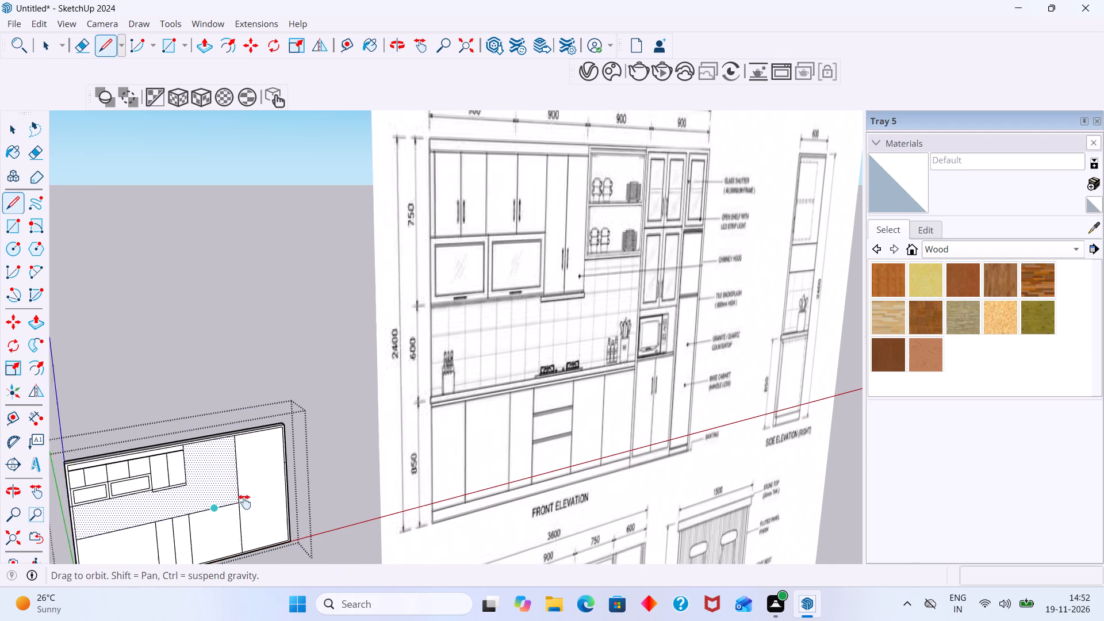
pyautogui.keyDown('shift'); pyautogui.moveTo(244, 502); pyautogui.dragTo(260, 494, button='middle'); pyautogui.keyUp('shift')
pyautogui.scroll(5, 227, 462)
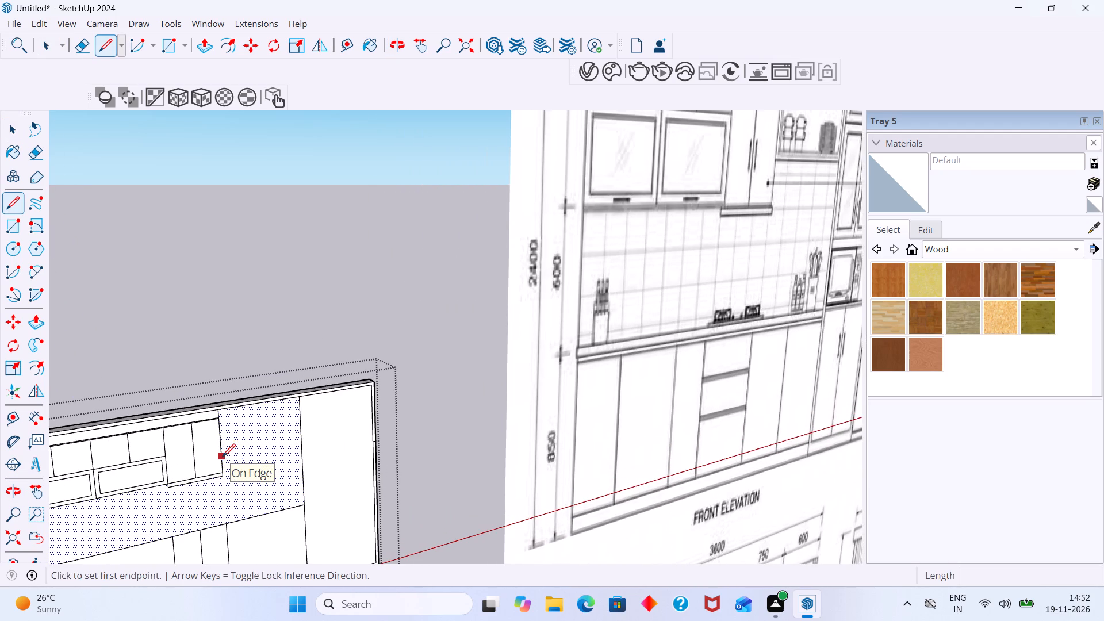
pyautogui.scroll(-5, 223, 457)
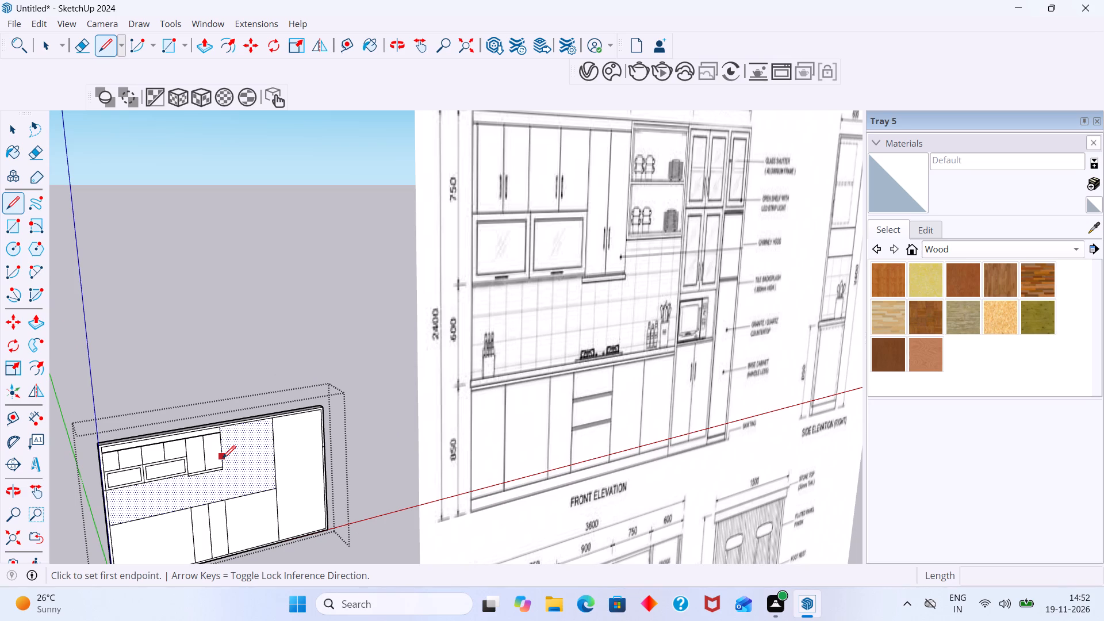
pyautogui.scroll(2, 223, 458)
pyautogui.scroll(-1, 223, 458)
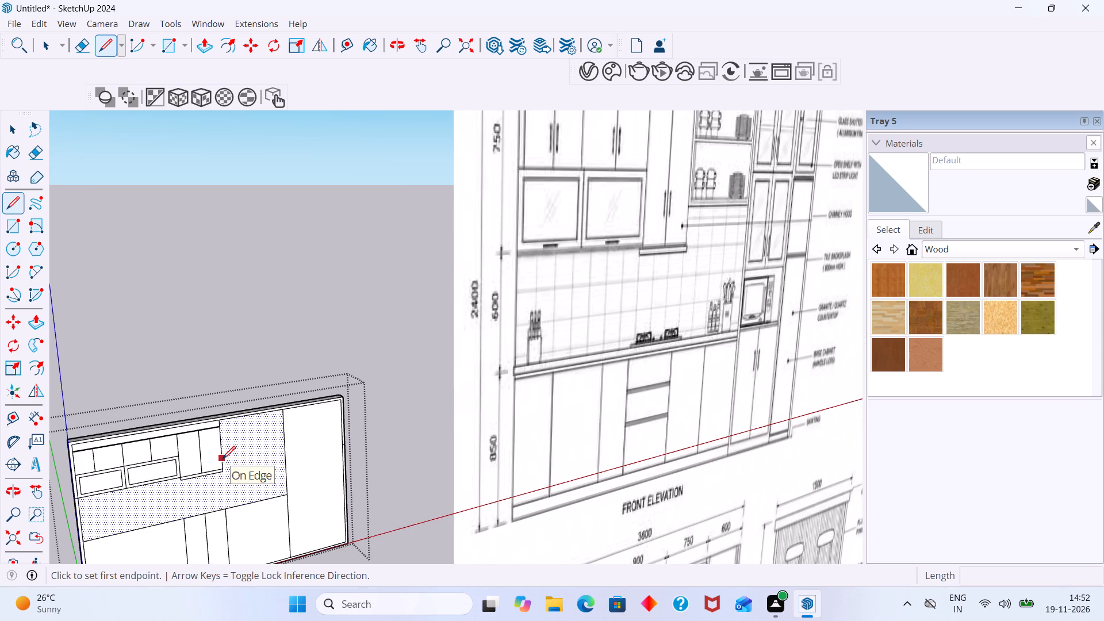
pyautogui.scroll(-3, 223, 459)
pyautogui.scroll(10, 225, 467)
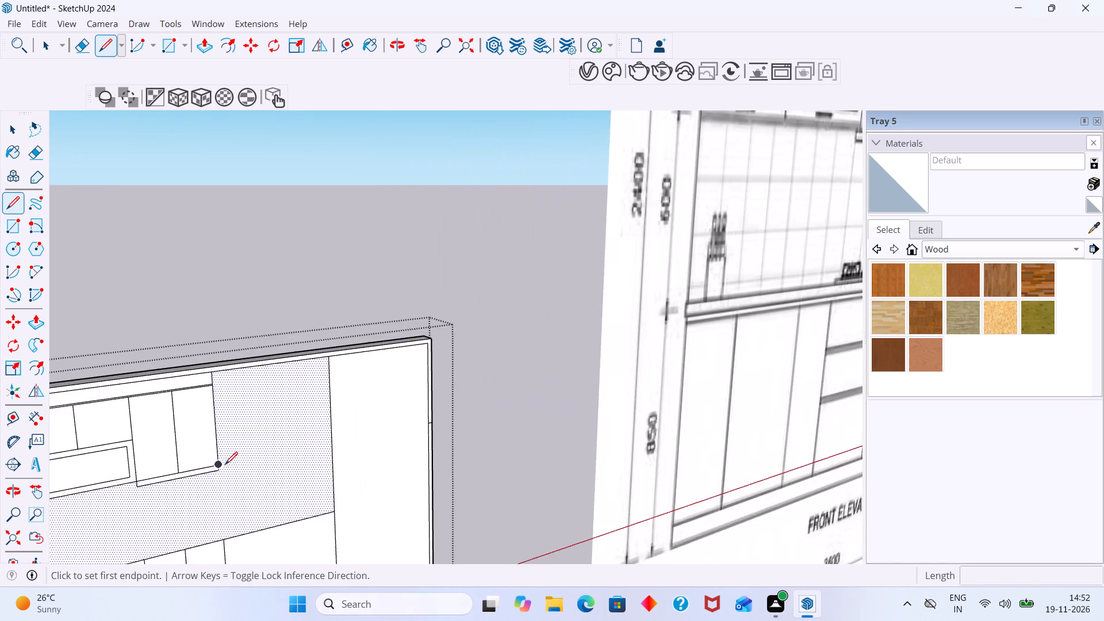
pyautogui.scroll(4, 225, 465)
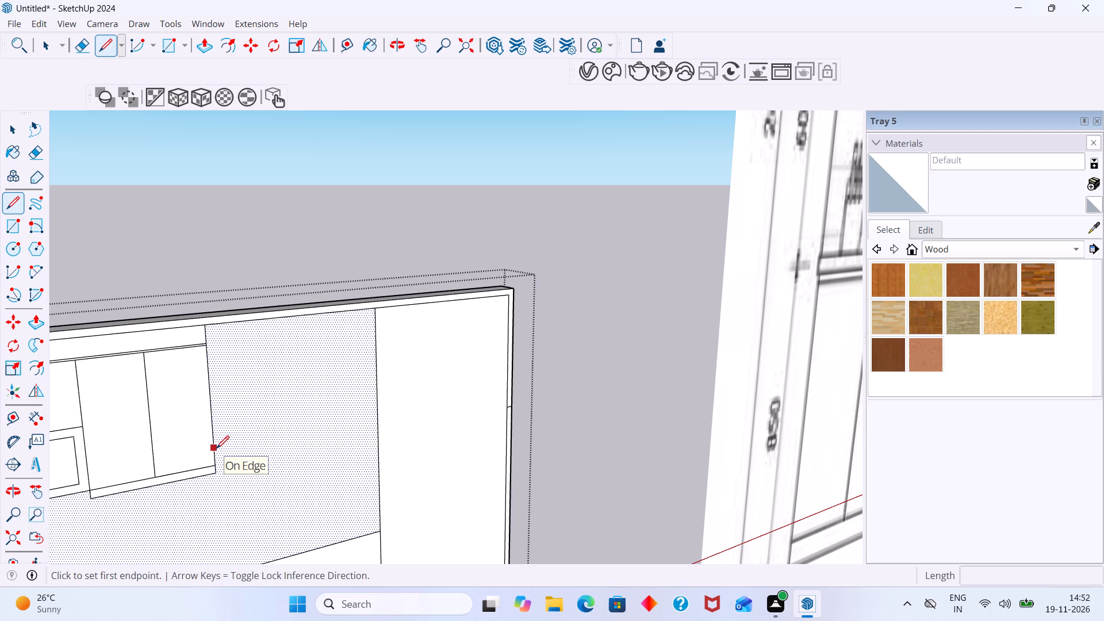
pyautogui.click(215, 447)
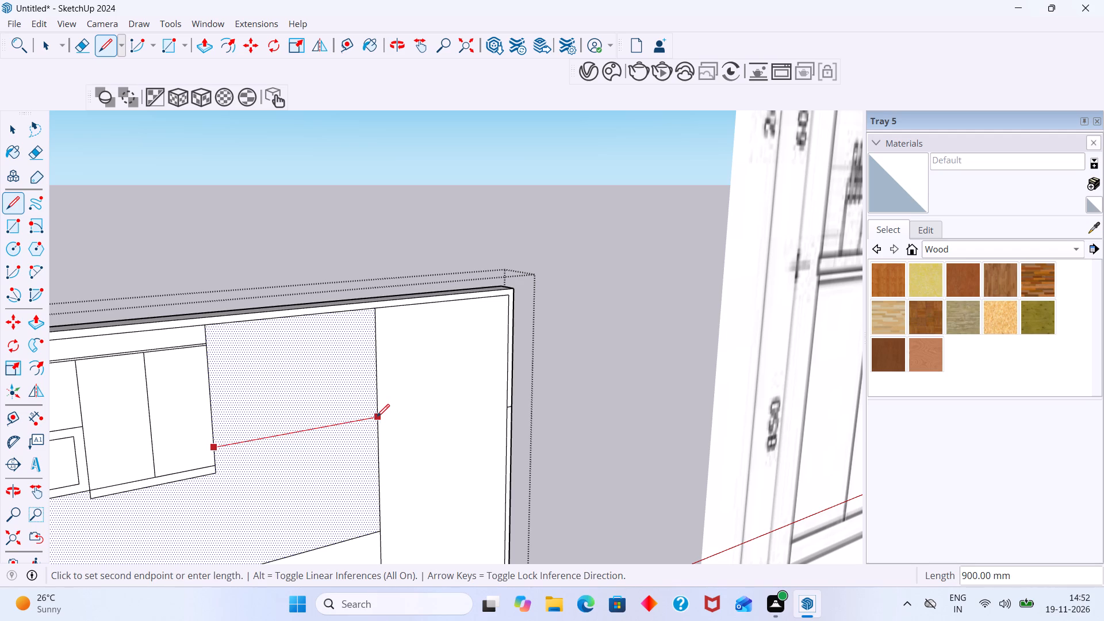
pyautogui.click(377, 417)
pyautogui.press('space')
pyautogui.scroll(-17, 380, 419)
pyautogui.moveTo(363, 430); pyautogui.dragTo(274, 438, button='middle')
pyautogui.scroll(-3, 288, 438)
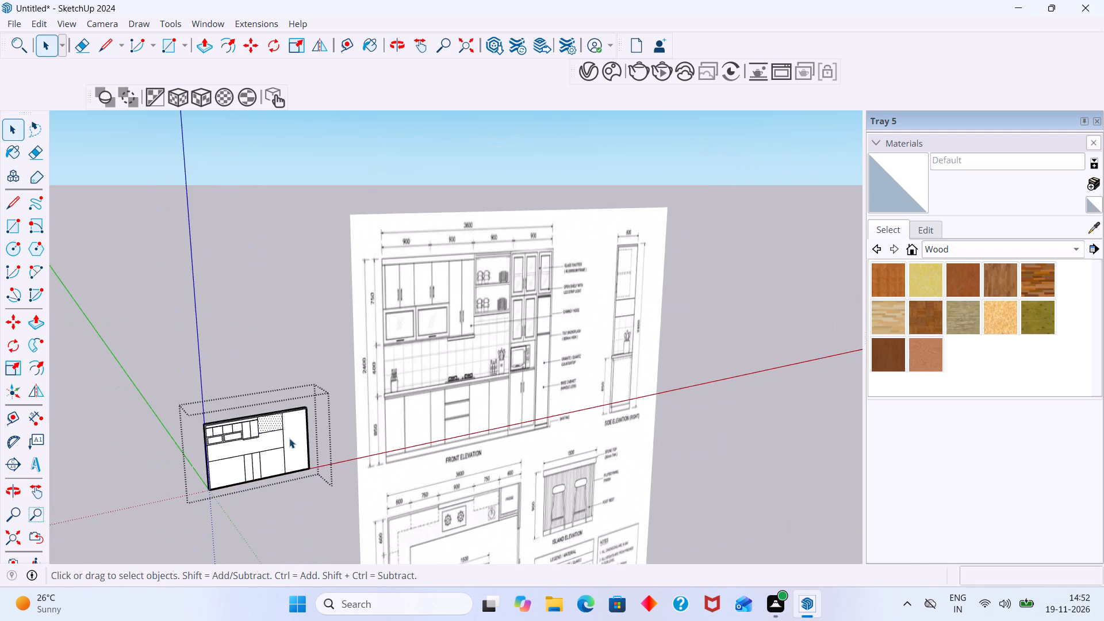
pyautogui.click(319, 367)
# Divide the tall unit's top edge inside the cabinet group into 3 segments of 300 mm each.
pyautogui.scroll(6, 271, 428)
pyautogui.moveTo(247, 434); pyautogui.dragTo(238, 434, button='middle')
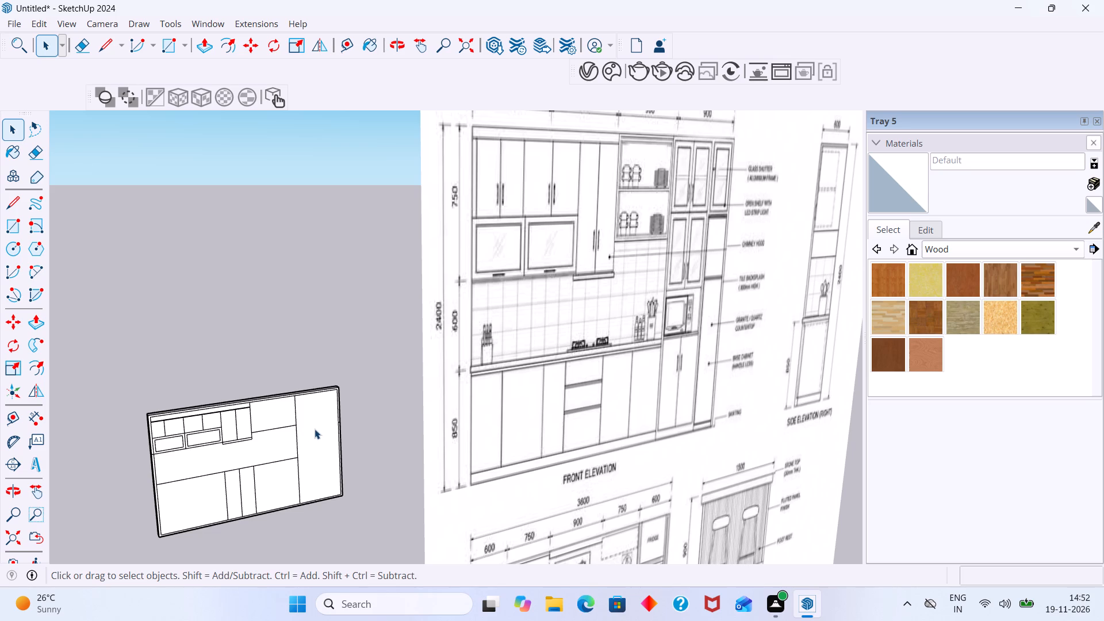
pyautogui.scroll(-2, 315, 429)
pyautogui.keyDown('shift'); pyautogui.moveTo(300, 440); pyautogui.dragTo(201, 460, button='middle'); pyautogui.keyUp('shift')
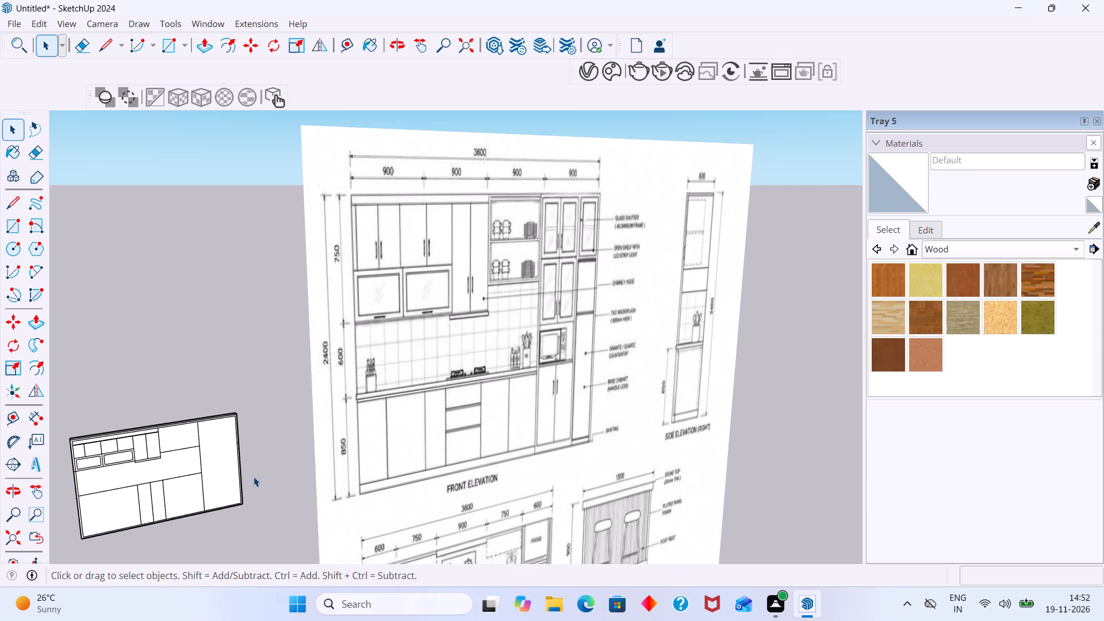
pyautogui.keyDown('shift'); pyautogui.moveTo(251, 493); pyautogui.dragTo(278, 478, button='middle'); pyautogui.keyUp('shift')
pyautogui.scroll(2, 221, 437)
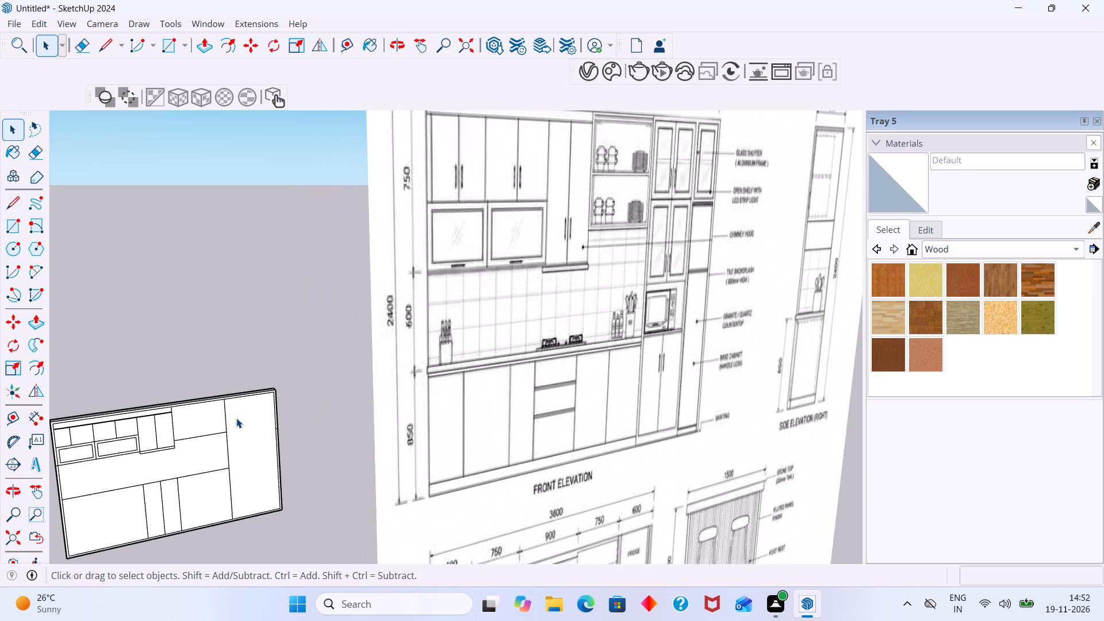
pyautogui.scroll(15, 236, 418)
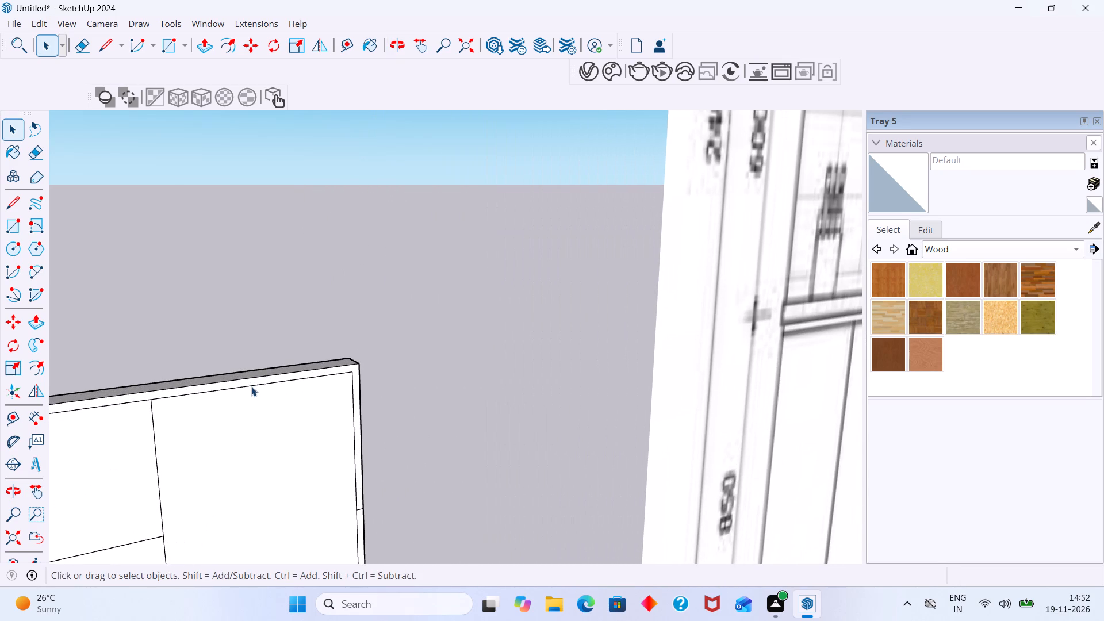
pyautogui.click(251, 386)
pyautogui.doubleClick(251, 386)
pyautogui.click(255, 388)
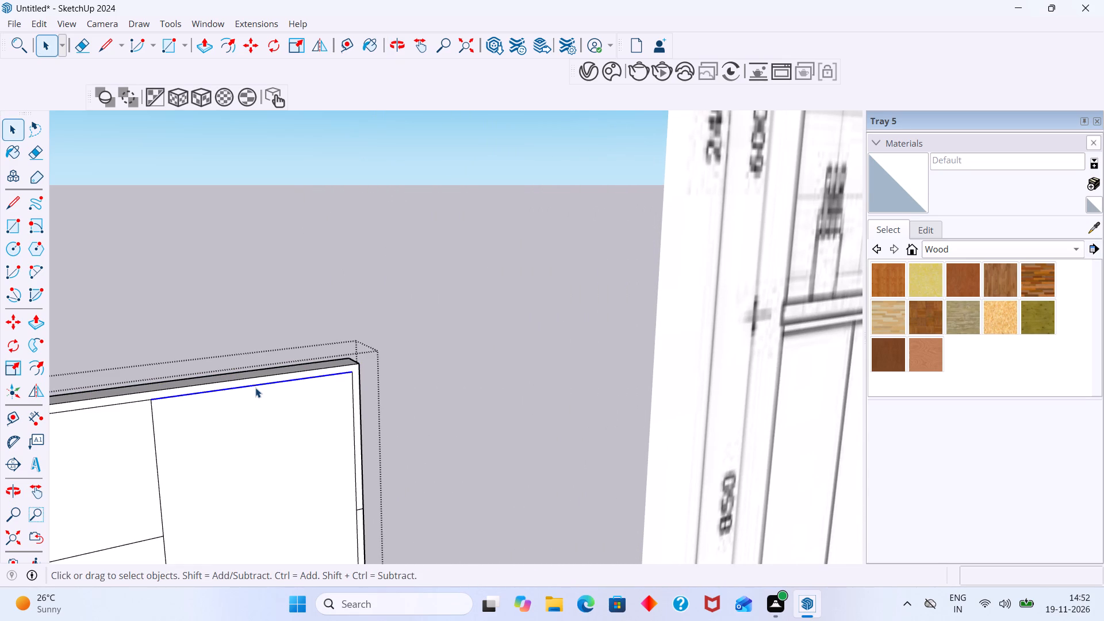
pyautogui.rightClick(255, 384)
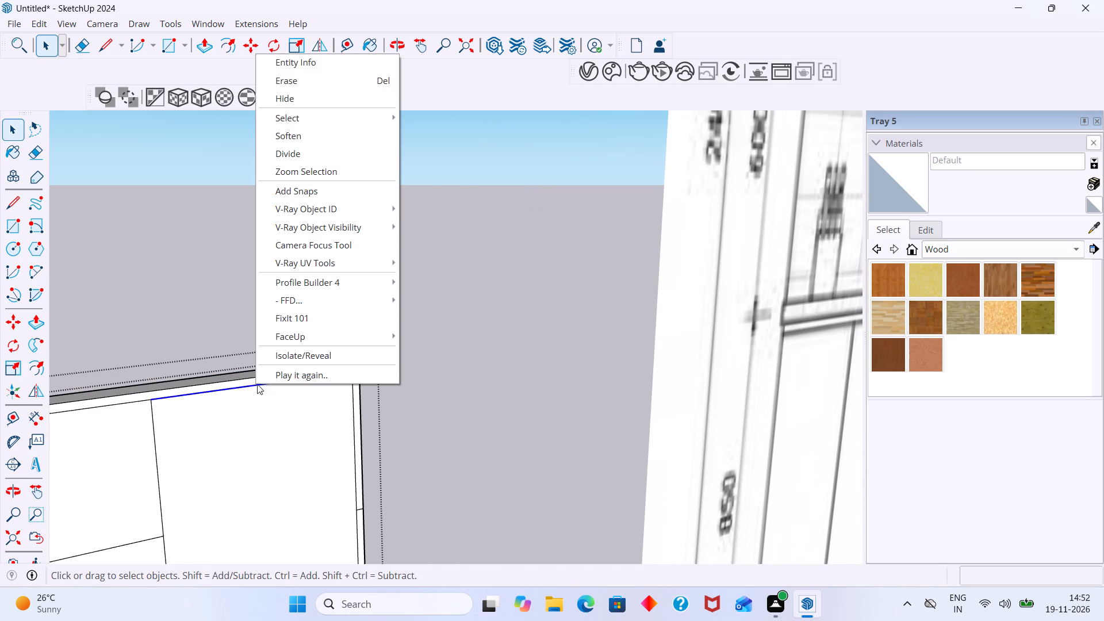
pyautogui.click(319, 151)
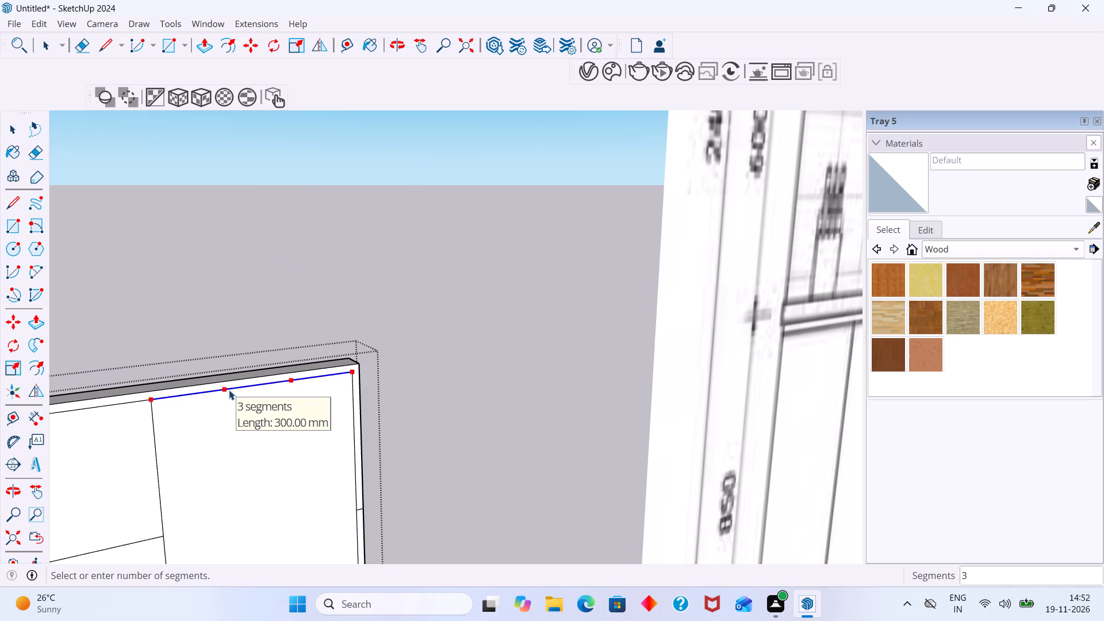
pyautogui.click(229, 390)
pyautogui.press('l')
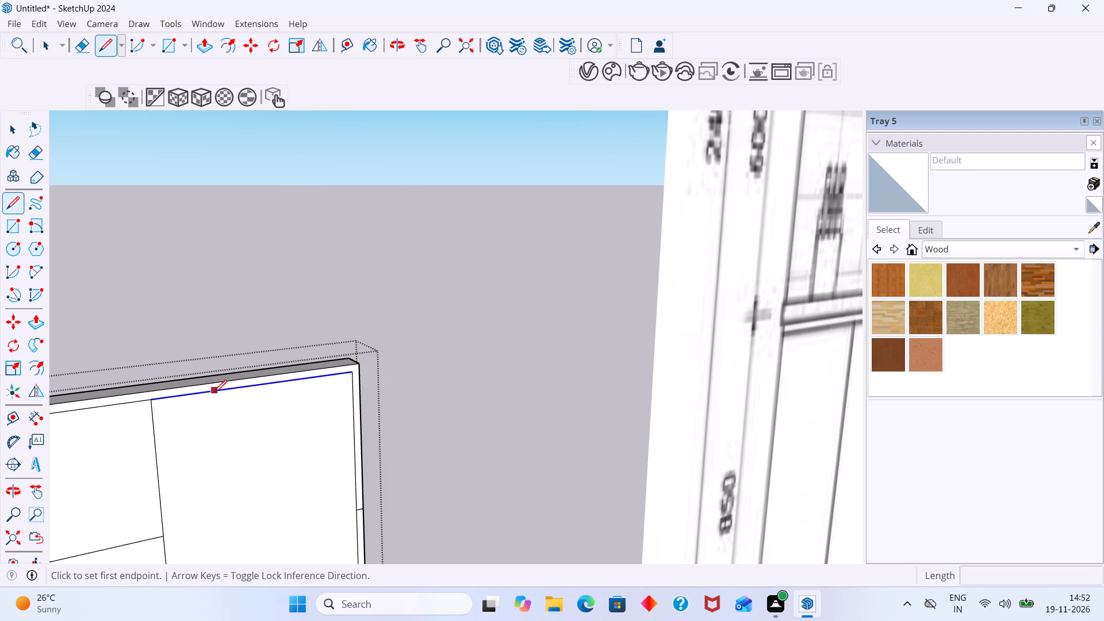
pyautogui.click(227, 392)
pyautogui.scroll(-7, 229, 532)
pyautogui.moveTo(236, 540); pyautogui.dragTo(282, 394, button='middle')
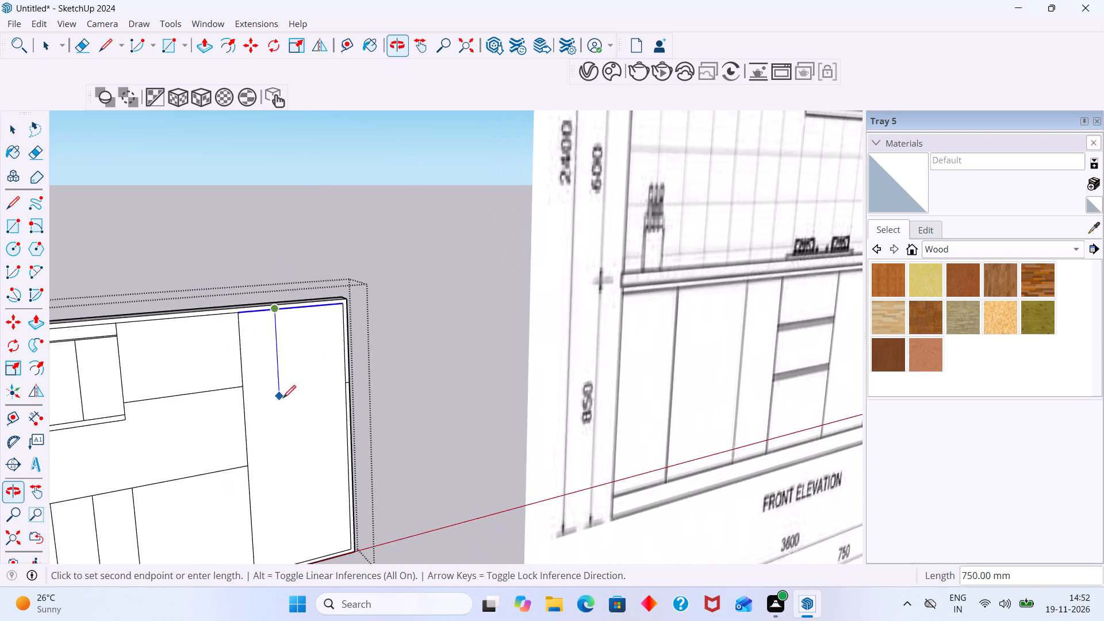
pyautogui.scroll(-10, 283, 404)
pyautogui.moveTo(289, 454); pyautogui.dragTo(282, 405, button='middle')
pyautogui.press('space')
# Draw a vertical line down the tall unit's face from the first division point on its top edge to its bottom edge.
pyautogui.doubleClick(282, 405)
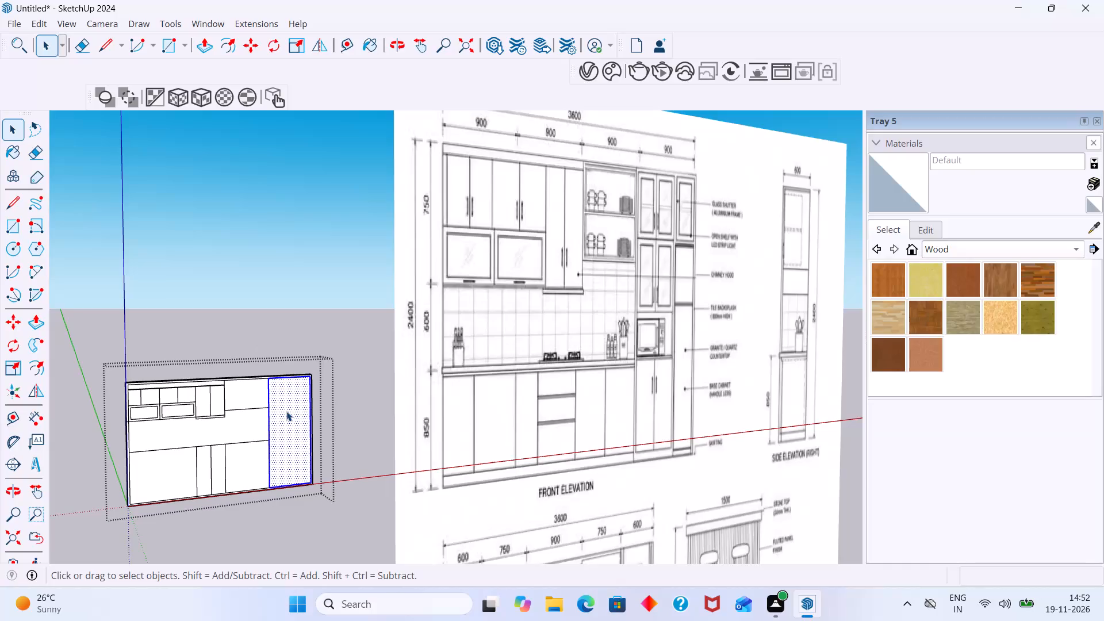
pyautogui.click(286, 411)
pyautogui.press('l')
pyautogui.scroll(15, 261, 370)
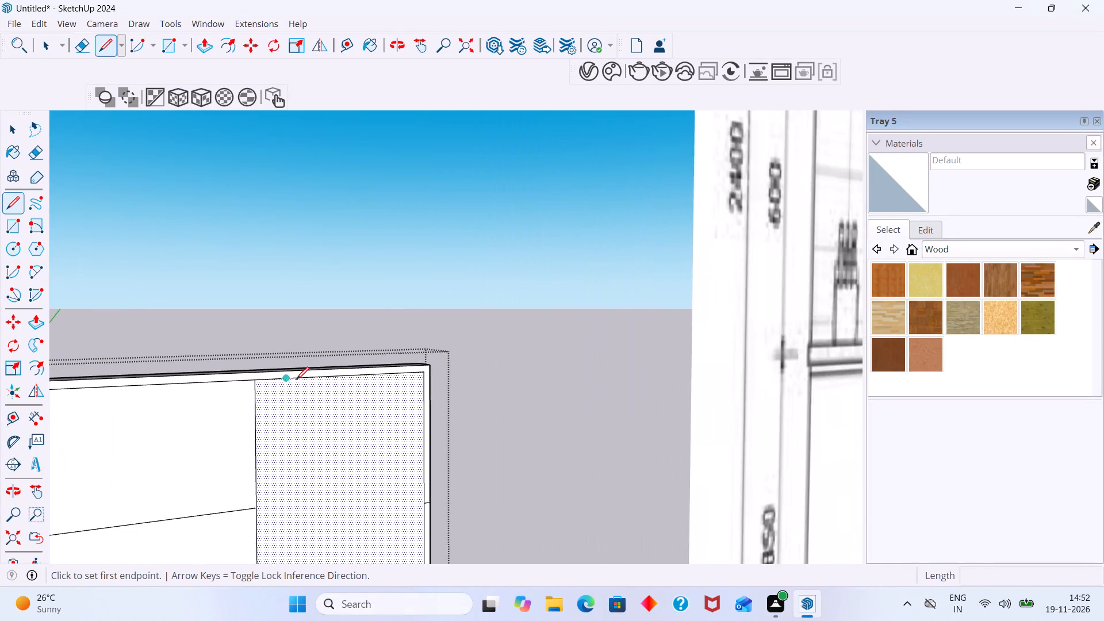
pyautogui.scroll(3, 296, 379)
pyautogui.click(318, 377)
pyautogui.scroll(-5, 346, 468)
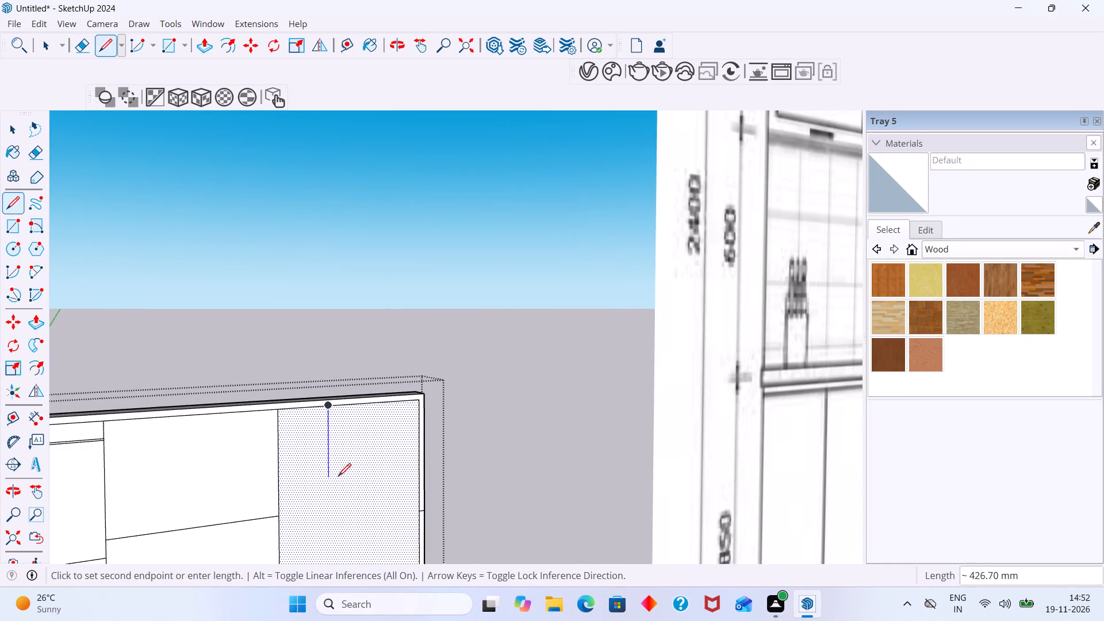
pyautogui.scroll(-6, 338, 476)
pyautogui.keyDown('shift'); pyautogui.moveTo(319, 494); pyautogui.dragTo(336, 371, button='middle'); pyautogui.keyUp('shift')
pyautogui.scroll(-10, 331, 393)
pyautogui.keyDown('shift'); pyautogui.moveTo(342, 428); pyautogui.dragTo(299, 402, button='middle'); pyautogui.keyUp('shift')
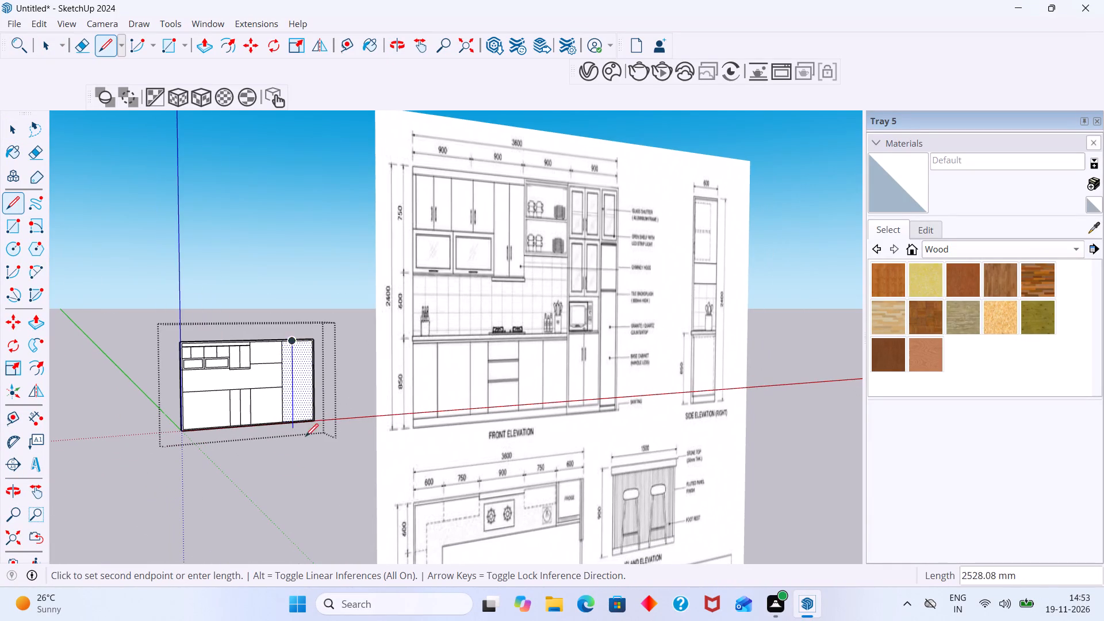
pyautogui.scroll(20, 313, 464)
pyautogui.scroll(3, 313, 464)
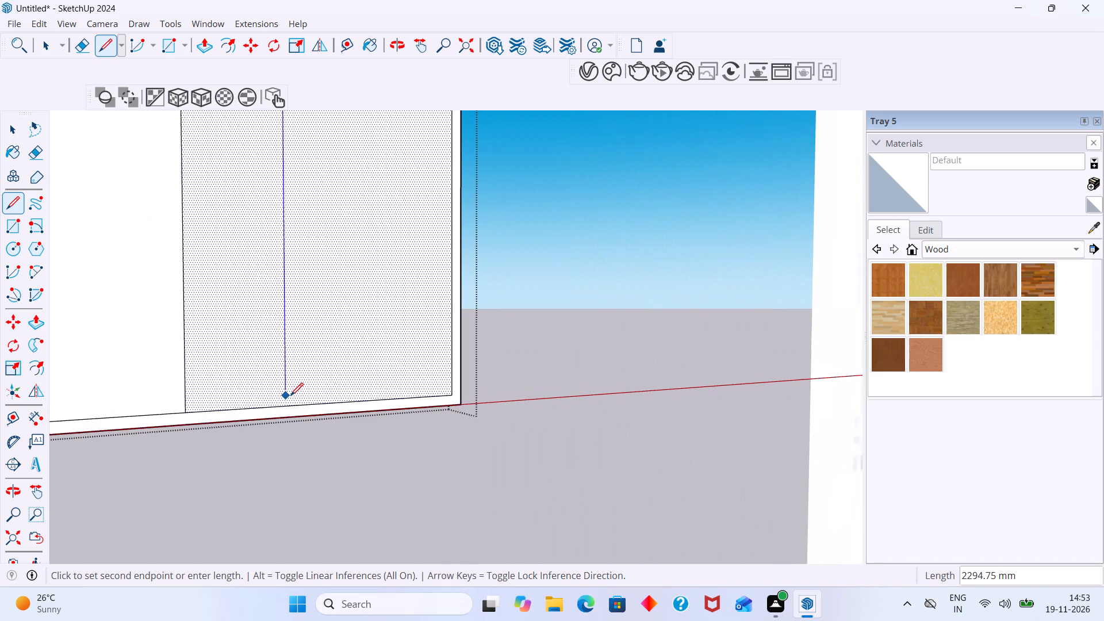
pyautogui.click(286, 407)
pyautogui.scroll(-11, 303, 402)
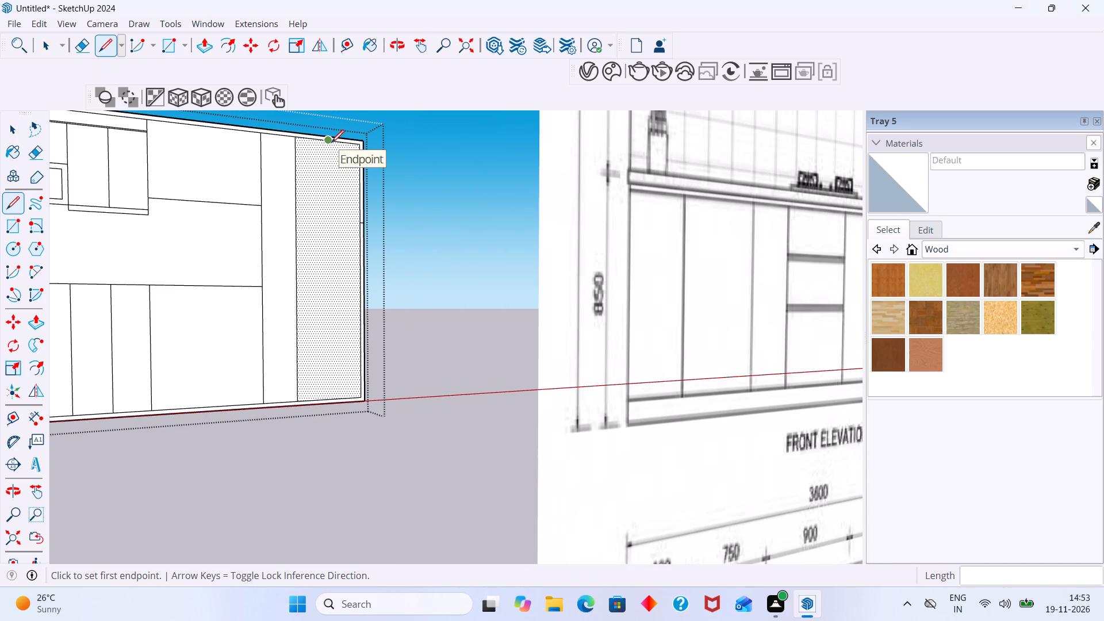
# Draw a 2328 mm vertical line from the tall unit's second division point to its bottom edge and leave the cabinet group.
pyautogui.click(331, 143)
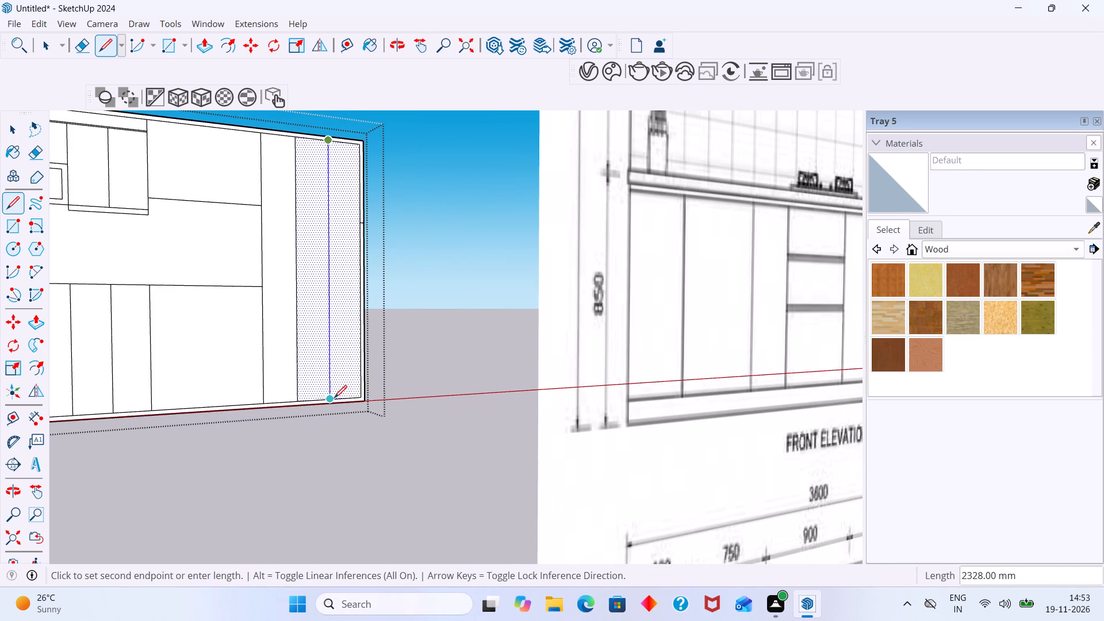
pyautogui.click(334, 398)
pyautogui.press('space')
pyautogui.click(400, 357)
# Compare the cabinet model's open-shelf area and tall-unit columns with the front elevation drawing.
pyautogui.scroll(-6, 399, 356)
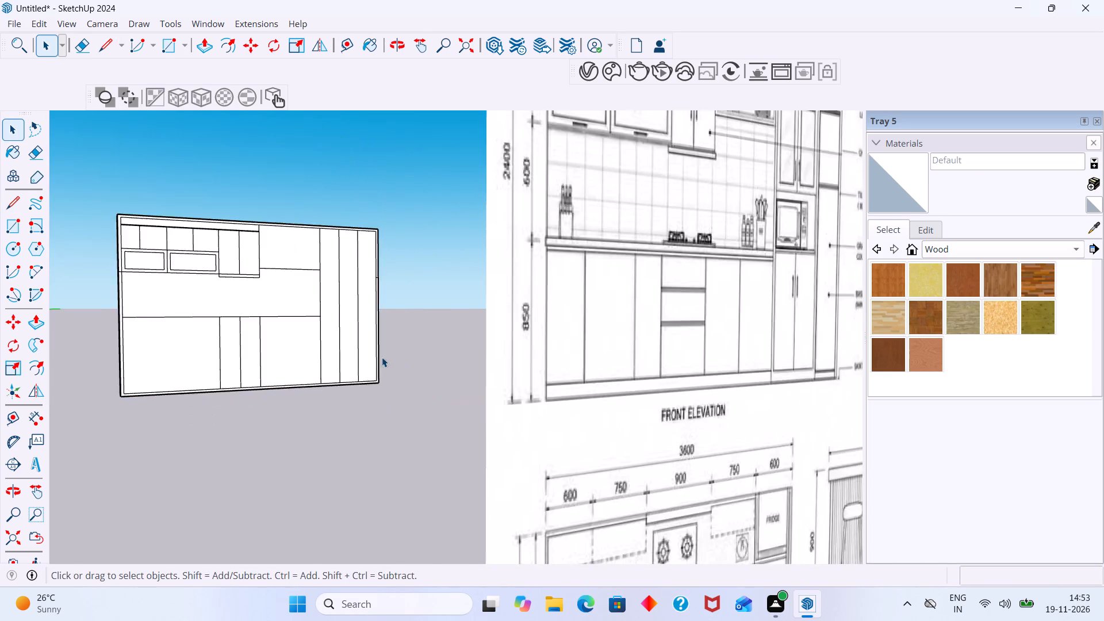
pyautogui.scroll(-5, 382, 357)
pyautogui.moveTo(377, 359); pyautogui.dragTo(361, 377, button='middle')
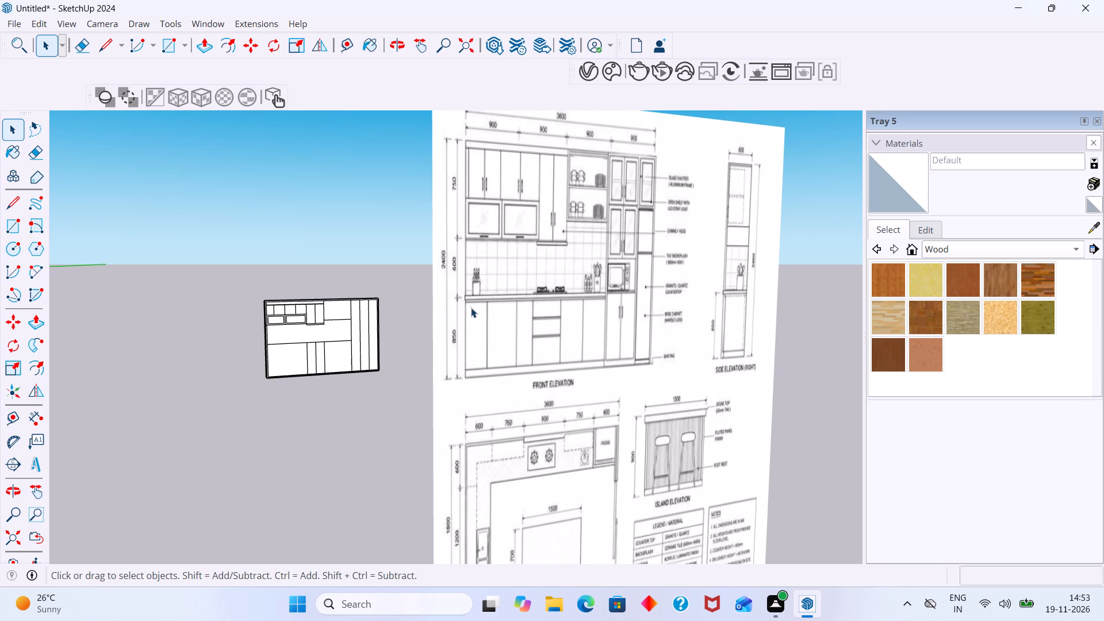
pyautogui.scroll(-4, 388, 402)
pyautogui.moveTo(389, 419); pyautogui.dragTo(453, 424, button='middle')
pyautogui.scroll(4, 331, 338)
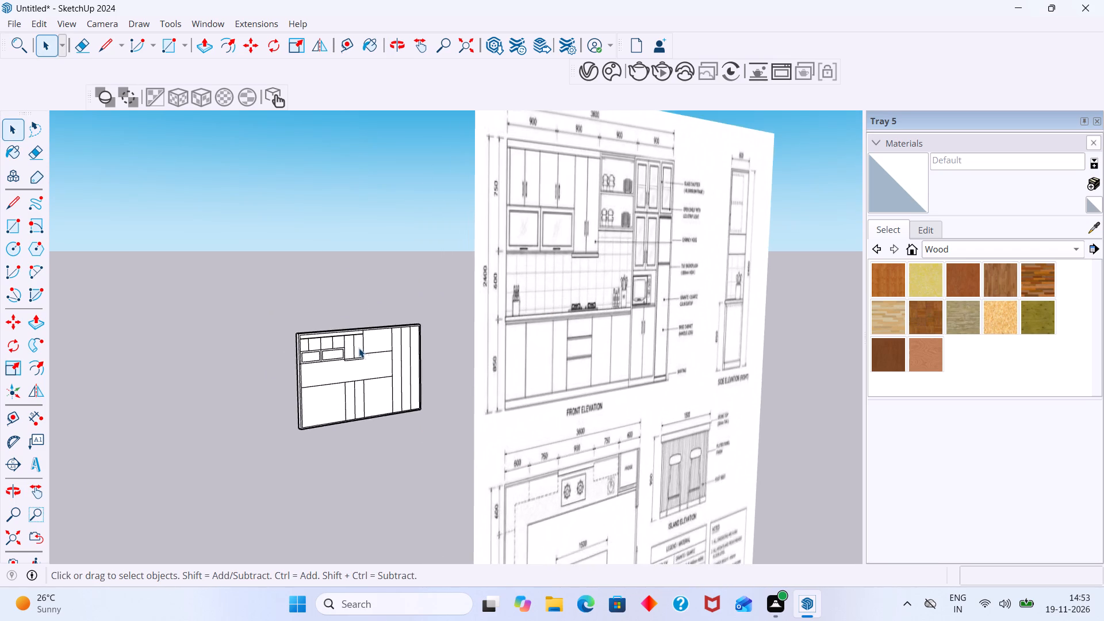
pyautogui.scroll(2, 359, 348)
pyautogui.moveTo(355, 349); pyautogui.dragTo(262, 369, button='middle')
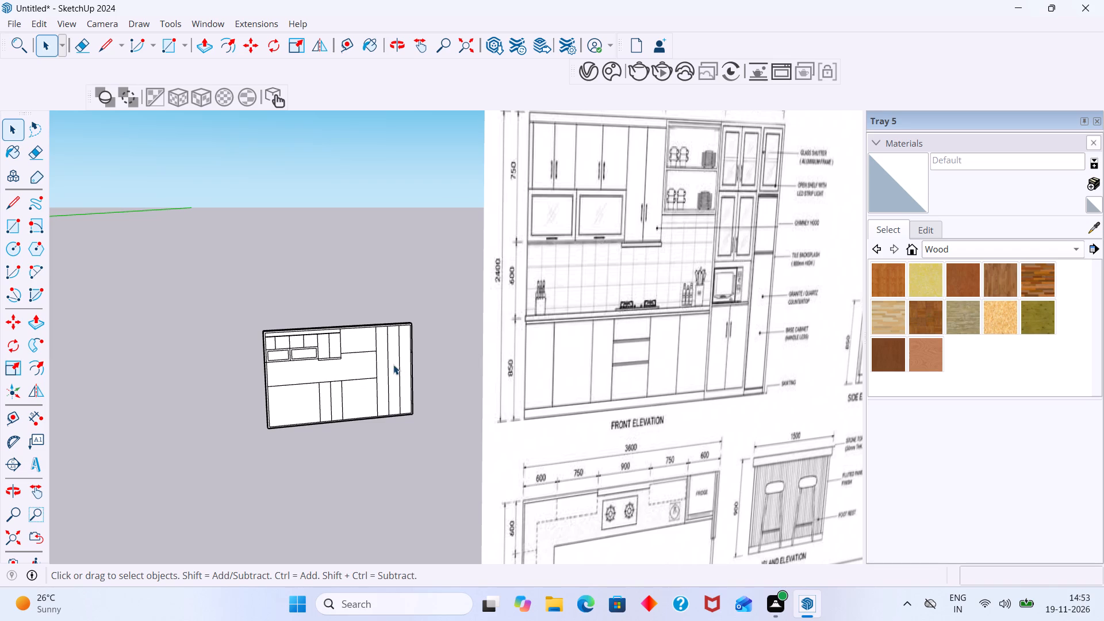
pyautogui.keyDown('shift'); pyautogui.moveTo(366, 362); pyautogui.dragTo(308, 369, button='middle'); pyautogui.keyUp('shift')
pyautogui.scroll(1, 301, 359)
pyautogui.keyDown('shift'); pyautogui.moveTo(309, 359); pyautogui.dragTo(240, 404, button='middle'); pyautogui.keyUp('shift')
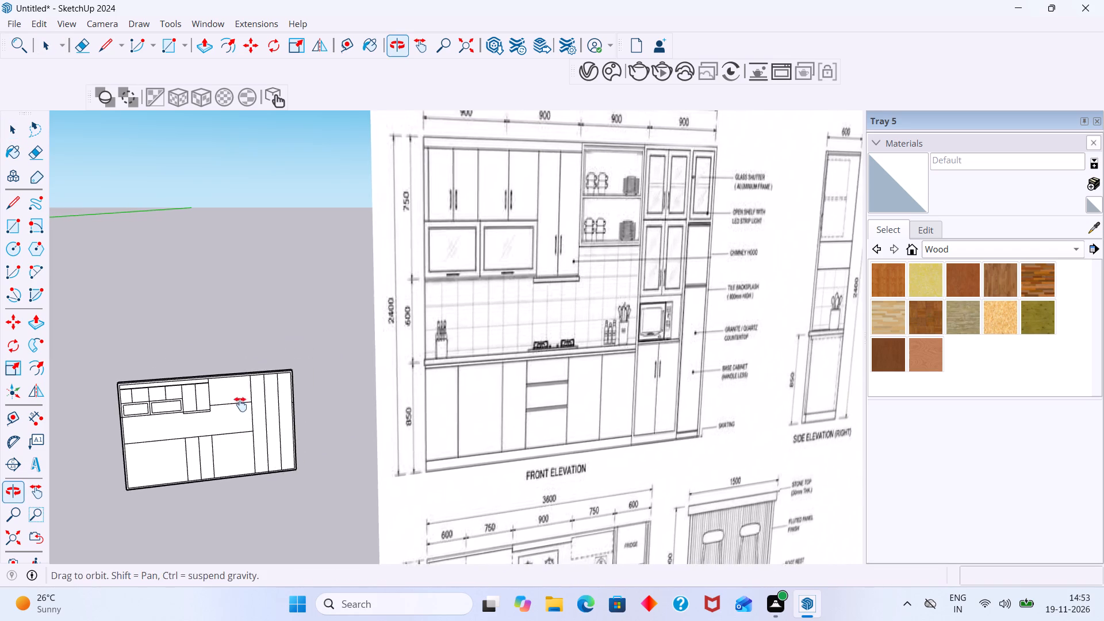
pyautogui.keyDown('shift'); pyautogui.moveTo(240, 404); pyautogui.dragTo(240, 405, button='middle'); pyautogui.keyUp('shift')
pyautogui.scroll(3, 217, 398)
pyautogui.keyDown('shift'); pyautogui.moveTo(224, 396); pyautogui.dragTo(210, 424, button='middle'); pyautogui.keyUp('shift')
pyautogui.scroll(-6, 220, 417)
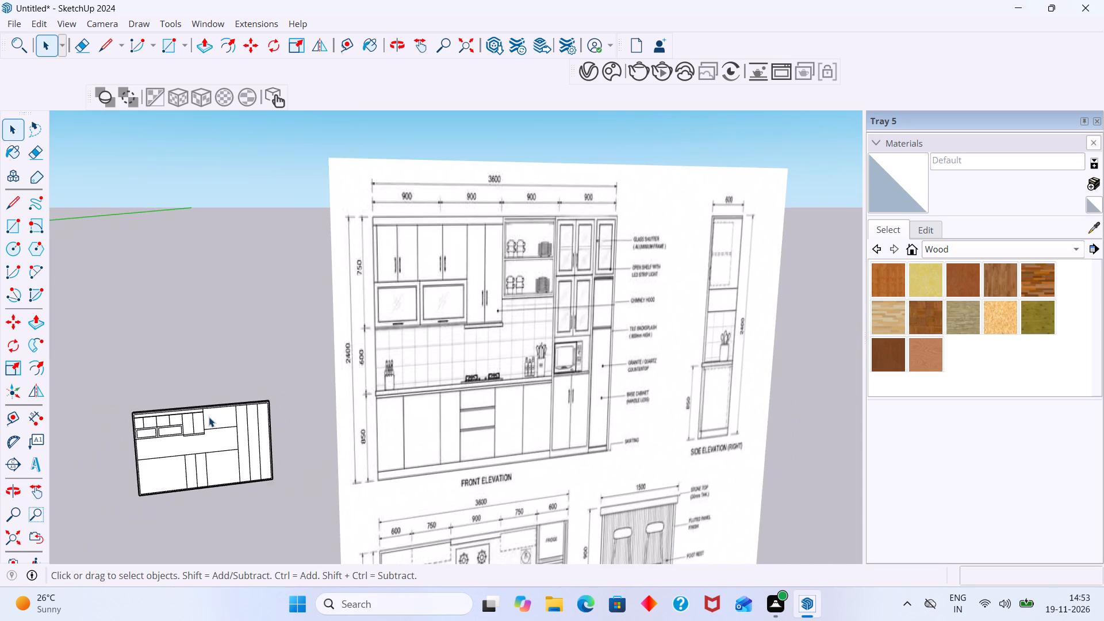
pyautogui.scroll(4, 209, 417)
pyautogui.scroll(-2, 209, 416)
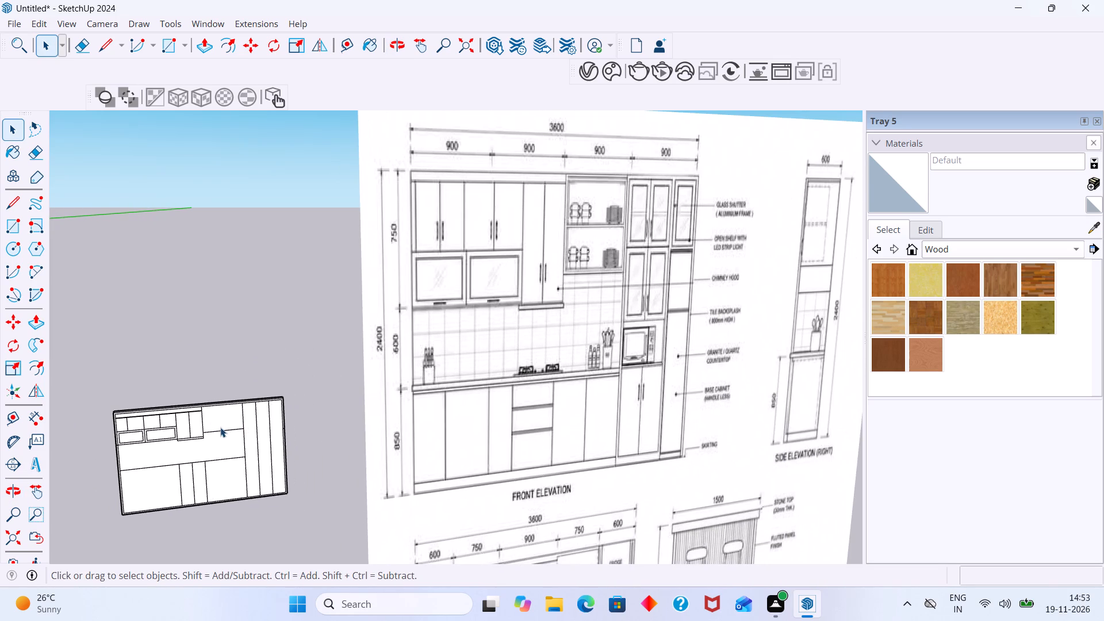
# Offset the open-shelf face's outline inward by 36 mm inside the cabinet group and leave the group.
pyautogui.scroll(17, 220, 431)
pyautogui.click(210, 402)
pyautogui.click(210, 402)
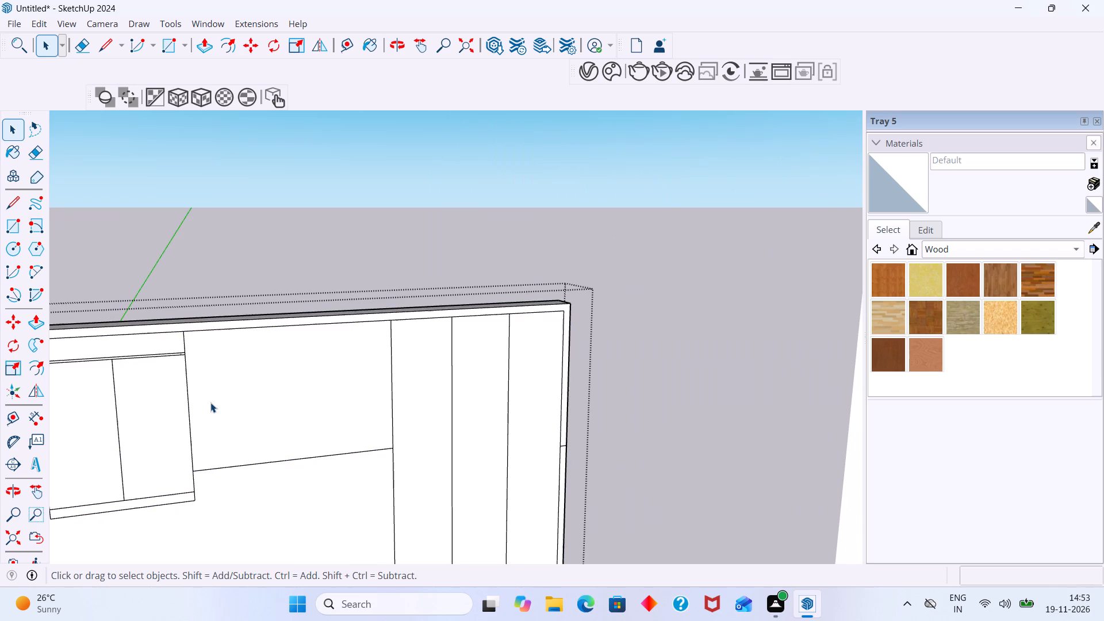
pyautogui.click(213, 404)
pyautogui.doubleClick(217, 406)
pyautogui.doubleClick(219, 407)
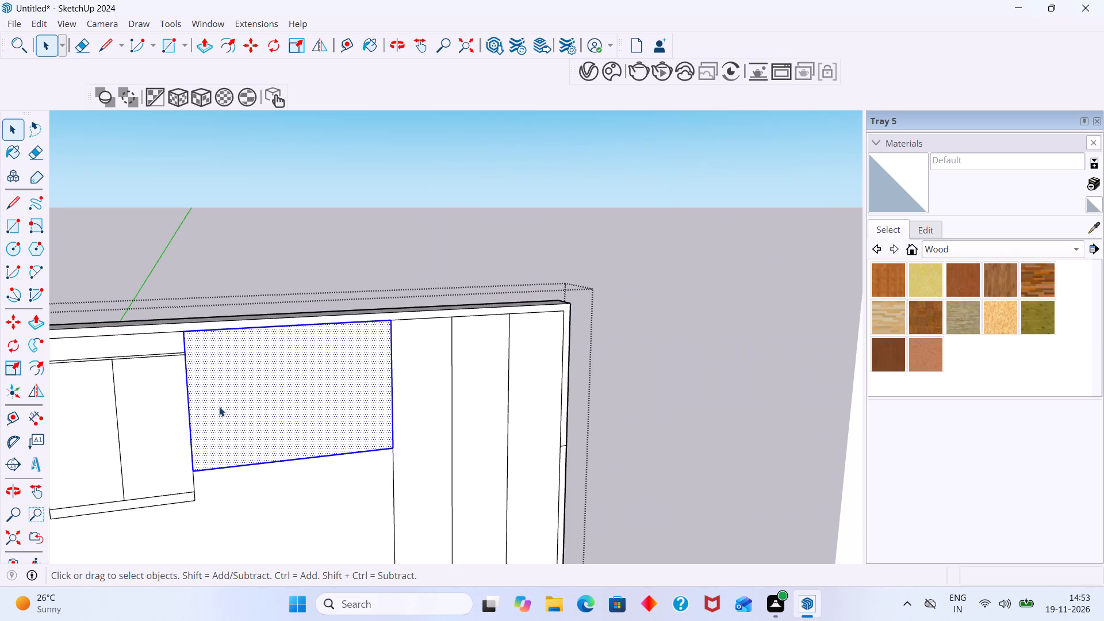
pyautogui.press('f')
pyautogui.click(247, 338)
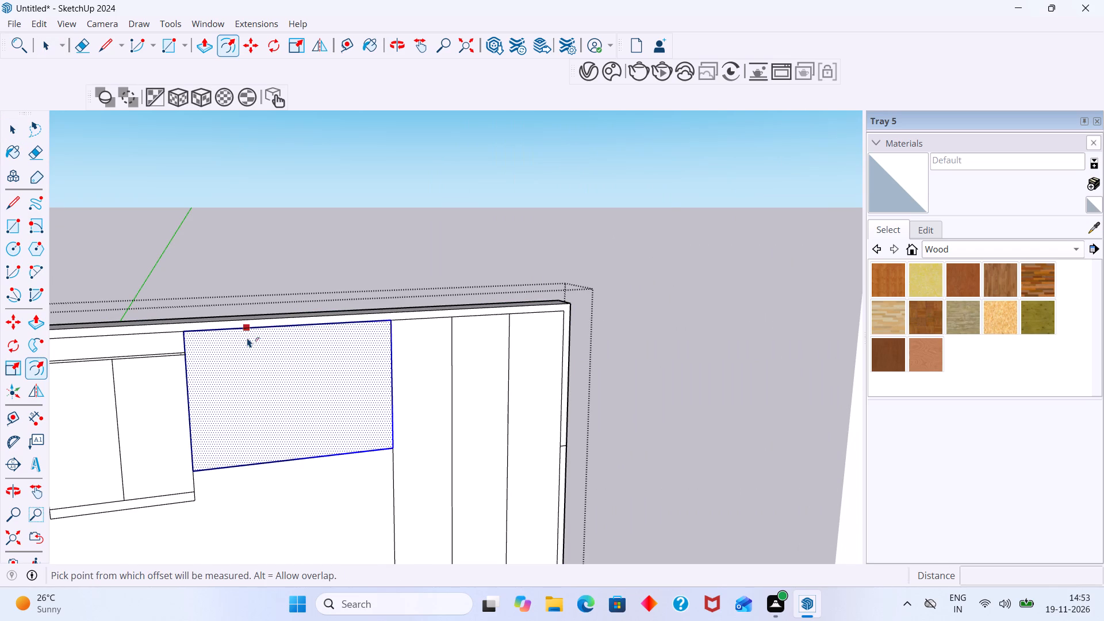
pyautogui.press('3')
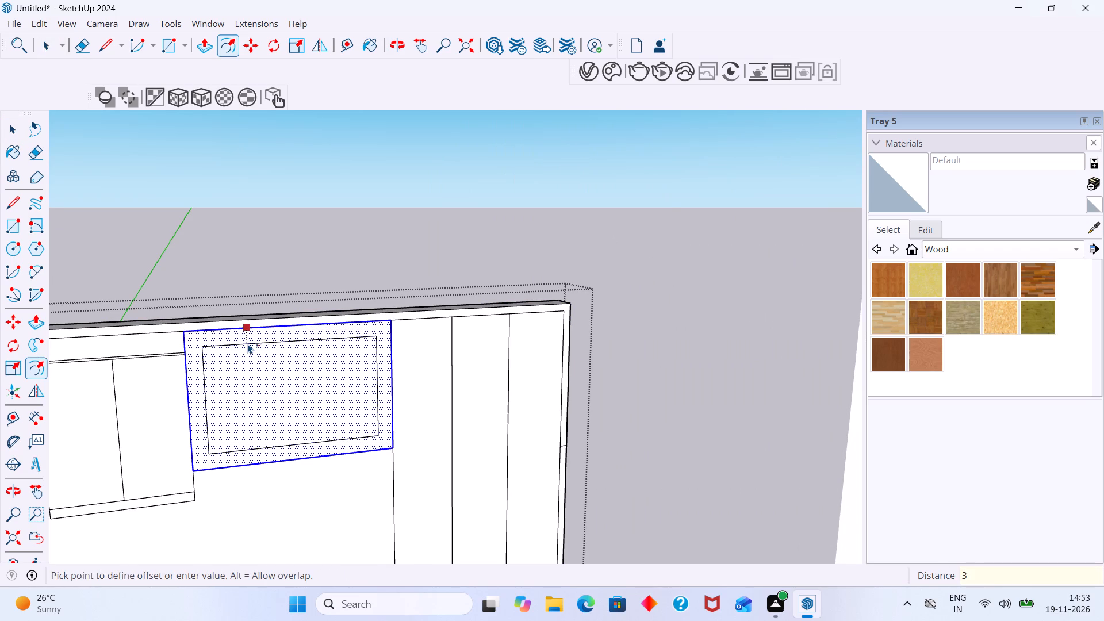
pyautogui.press('6')
pyautogui.press('Return')
pyautogui.press('space')
pyautogui.scroll(-8, 251, 344)
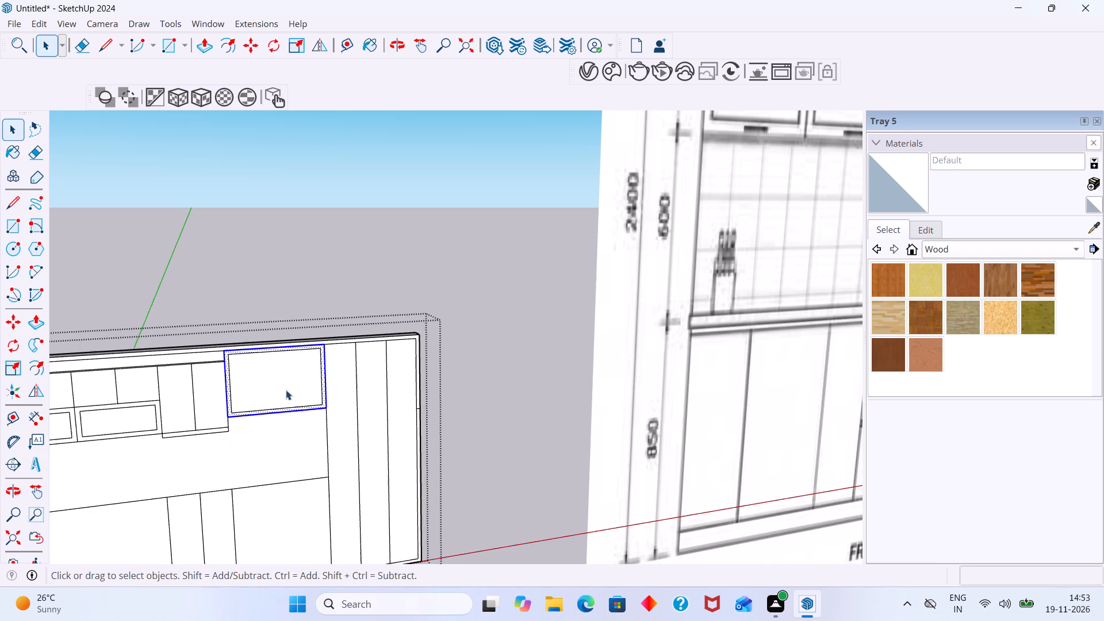
pyautogui.click(529, 339)
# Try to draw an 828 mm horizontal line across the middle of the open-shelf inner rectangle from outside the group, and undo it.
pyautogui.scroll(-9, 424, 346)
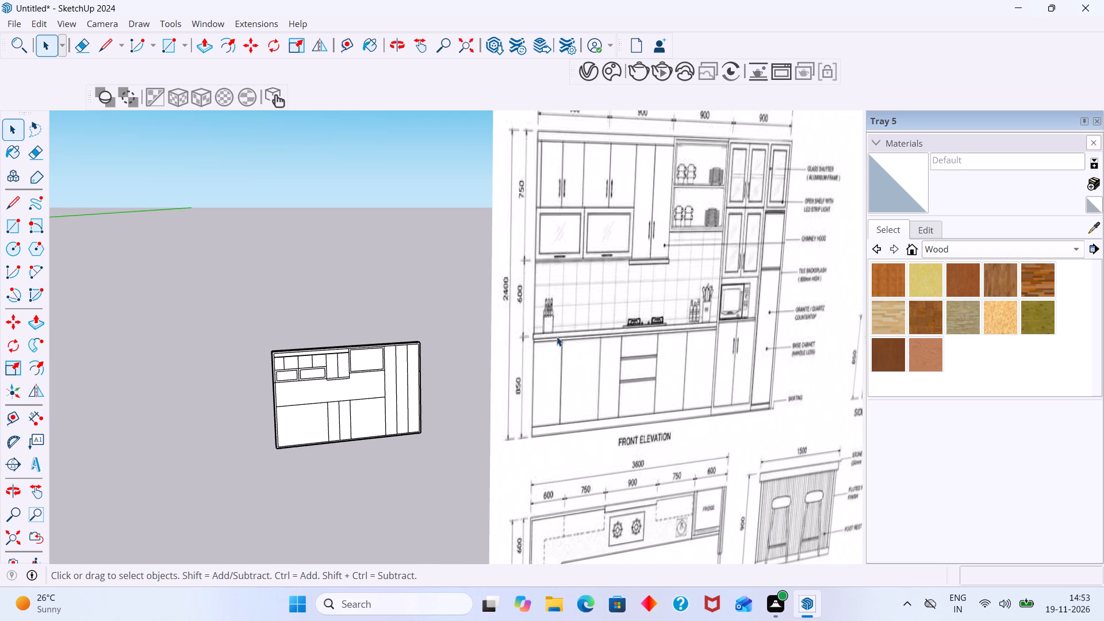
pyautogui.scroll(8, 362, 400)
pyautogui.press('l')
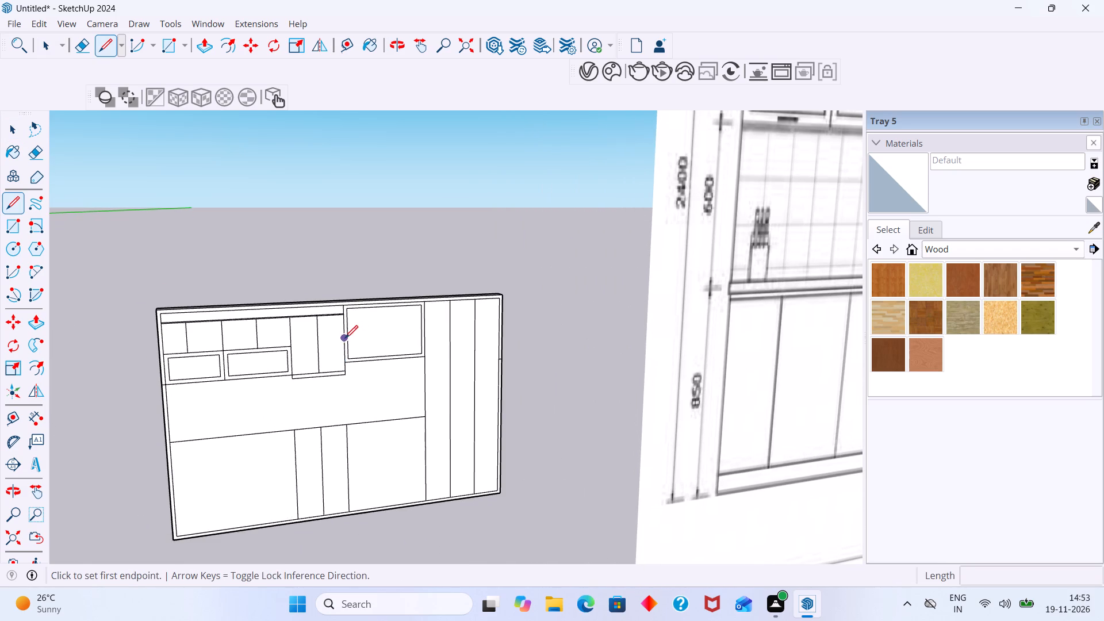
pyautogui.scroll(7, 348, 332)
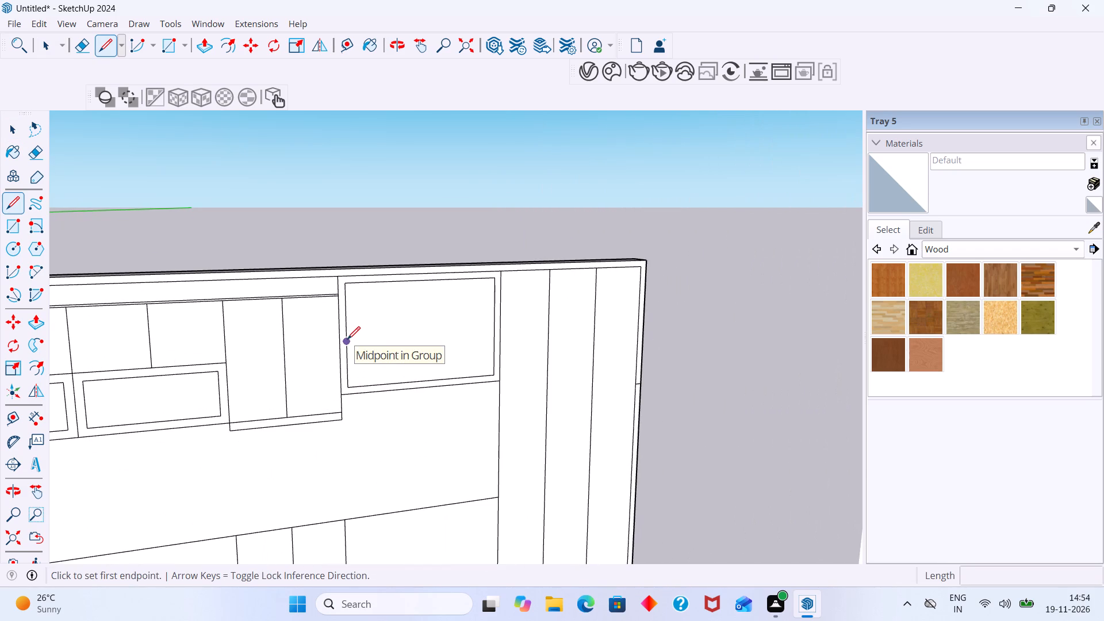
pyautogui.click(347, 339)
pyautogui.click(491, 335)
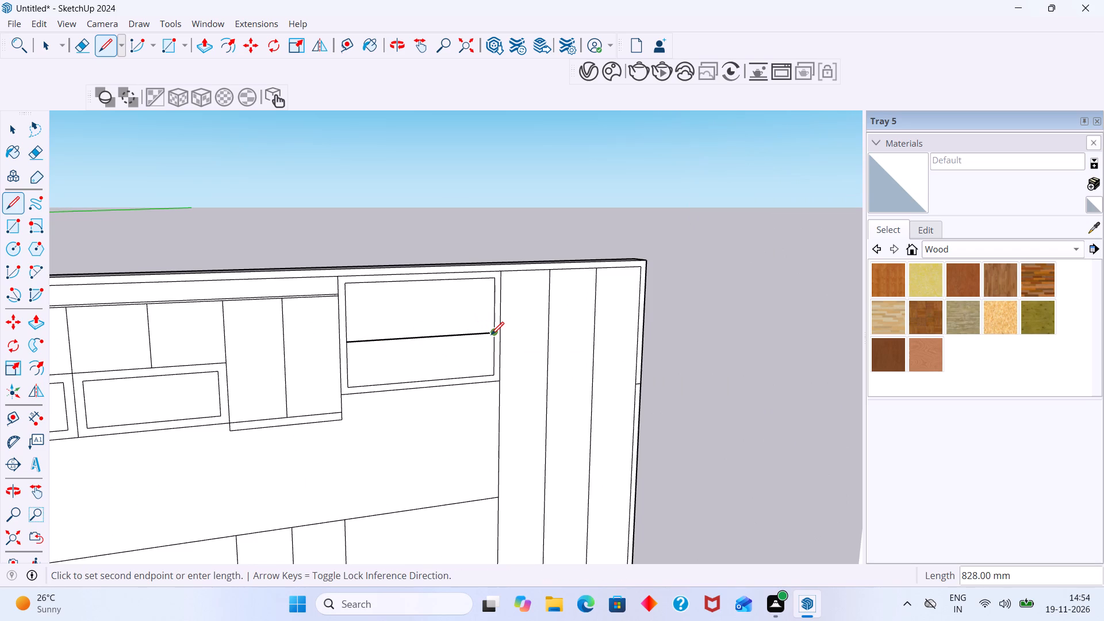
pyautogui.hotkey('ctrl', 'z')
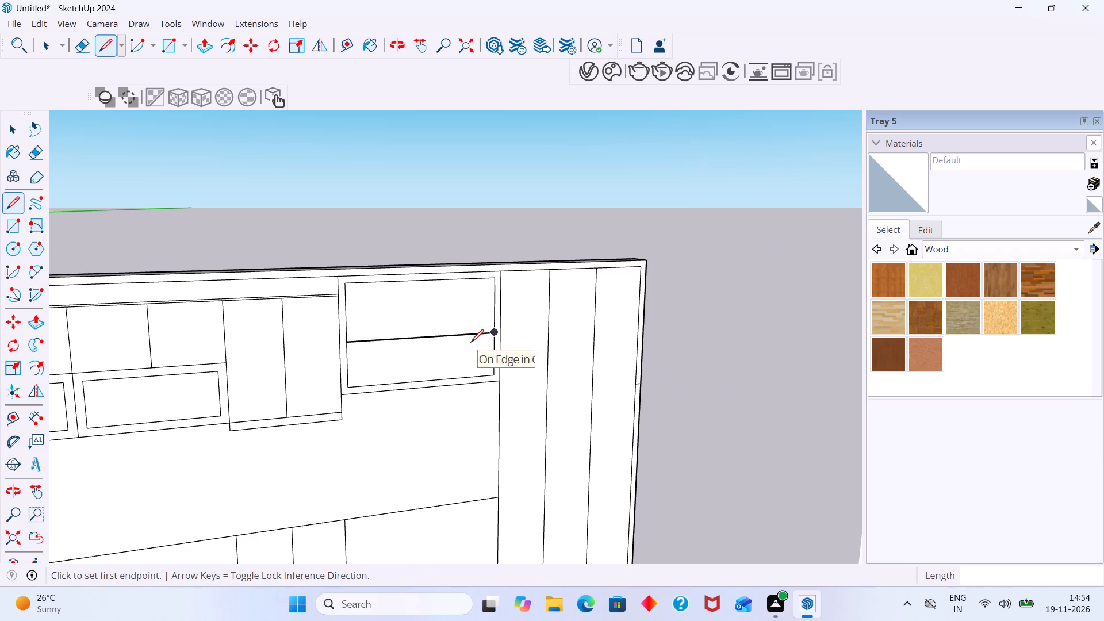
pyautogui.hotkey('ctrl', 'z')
# Inside the cabinet group, draw an 828 mm horizontal line between the side midpoints of the open-shelf inner rectangle, and leave the group.
pyautogui.press('space')
pyautogui.doubleClick(456, 347)
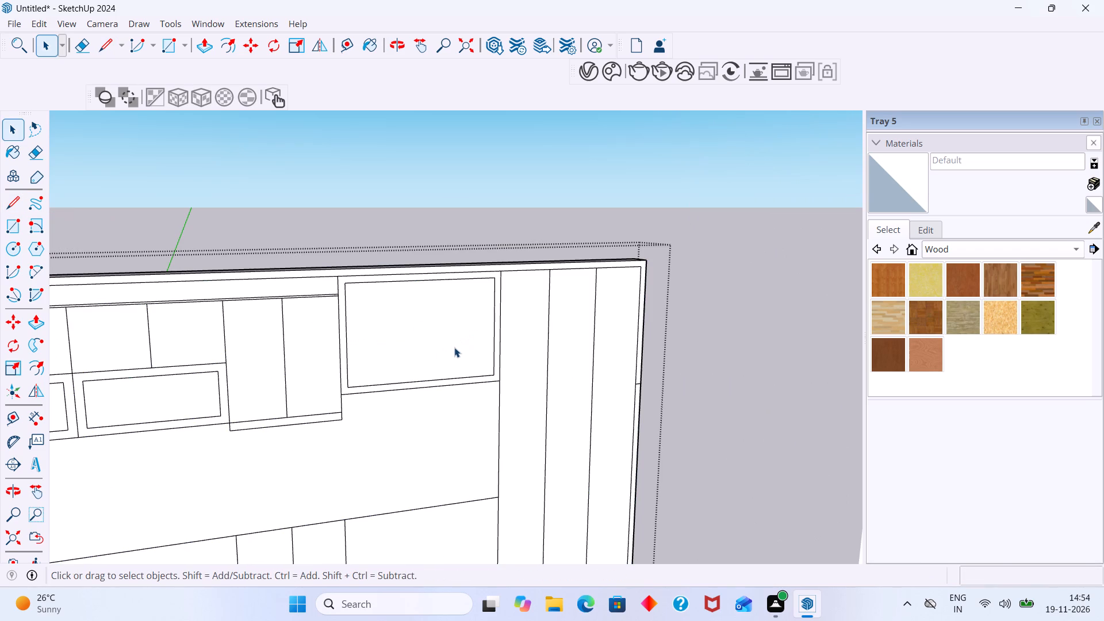
pyautogui.click(454, 347)
pyautogui.press('l')
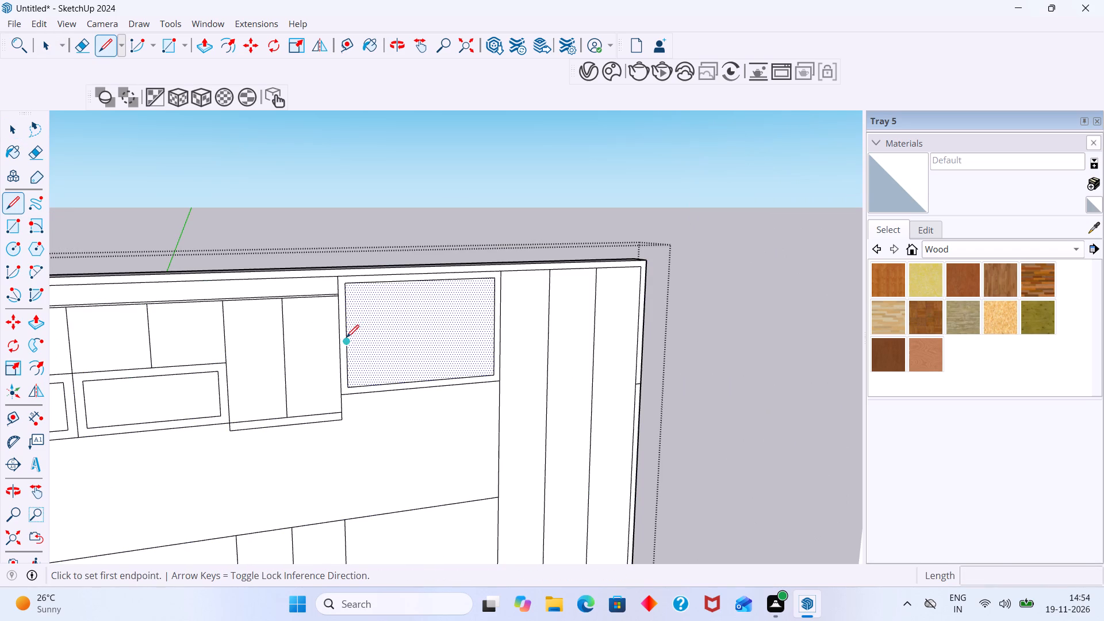
pyautogui.click(349, 340)
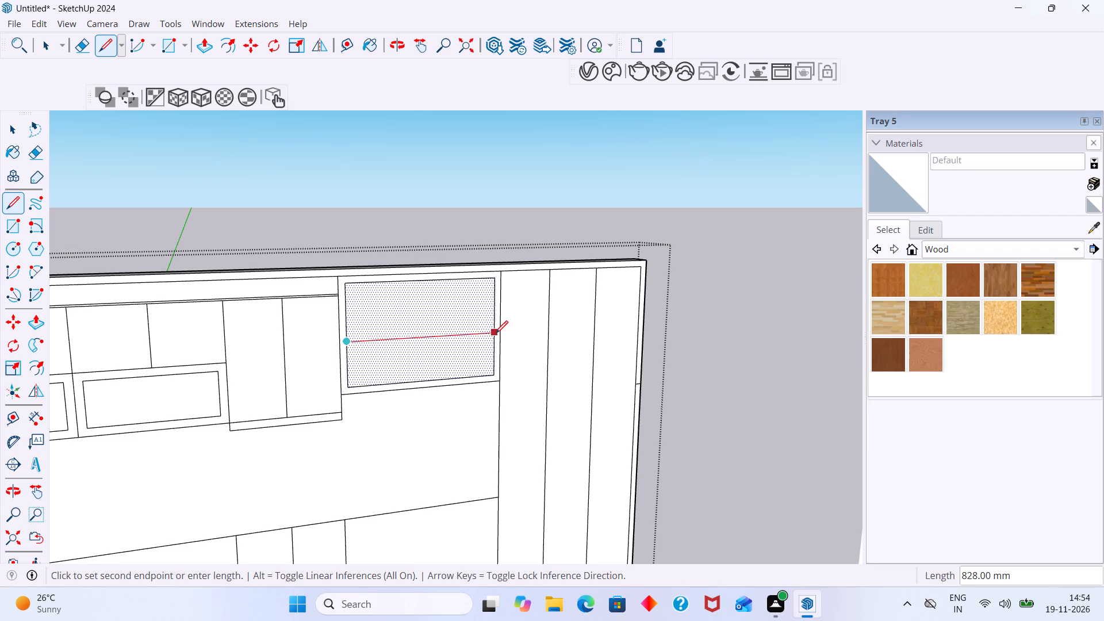
pyautogui.click(494, 333)
pyautogui.press('space')
pyautogui.click(702, 265)
# Inside the cabinet group, copy the open shelf's horizontal middle line 9 mm upward.
pyautogui.scroll(-4, 630, 281)
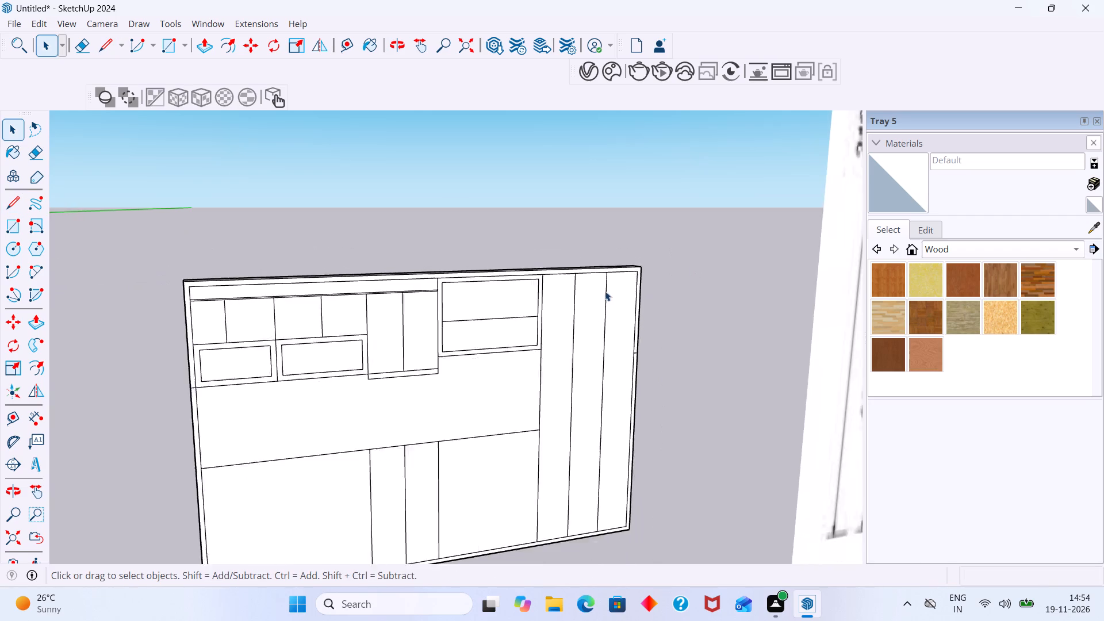
pyautogui.scroll(-7, 605, 291)
pyautogui.keyDown('shift'); pyautogui.moveTo(575, 302); pyautogui.dragTo(378, 312, button='middle'); pyautogui.keyUp('shift')
pyautogui.scroll(-7, 398, 314)
pyautogui.moveTo(408, 338); pyautogui.dragTo(439, 413, button='middle')
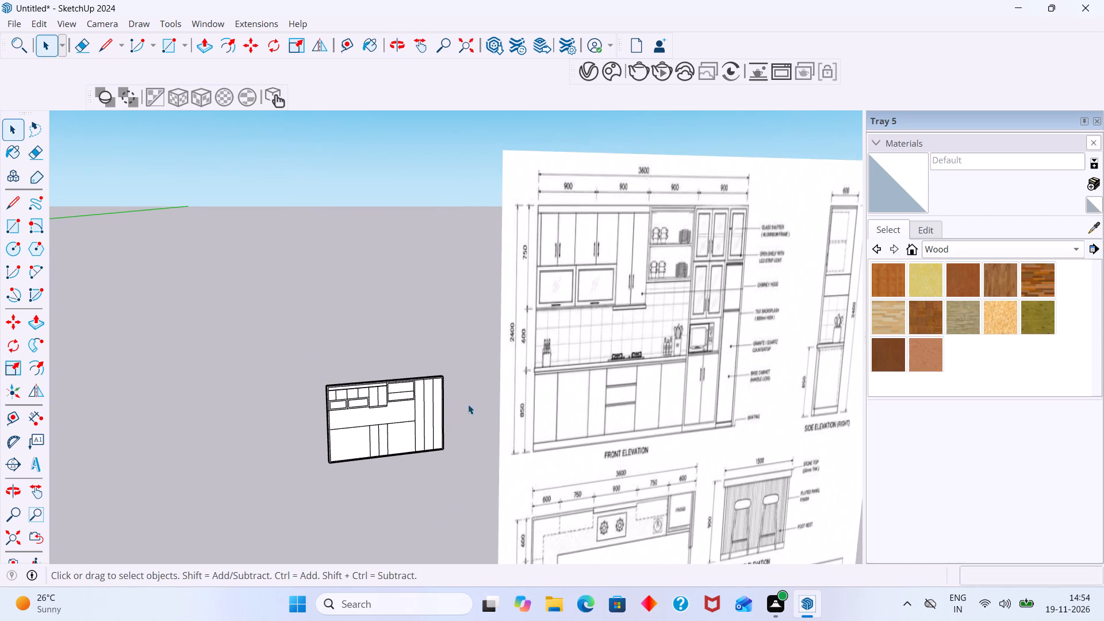
pyautogui.moveTo(512, 373); pyautogui.dragTo(531, 304, button='middle')
pyautogui.moveTo(469, 339); pyautogui.dragTo(513, 355, button='middle')
pyautogui.scroll(12, 383, 397)
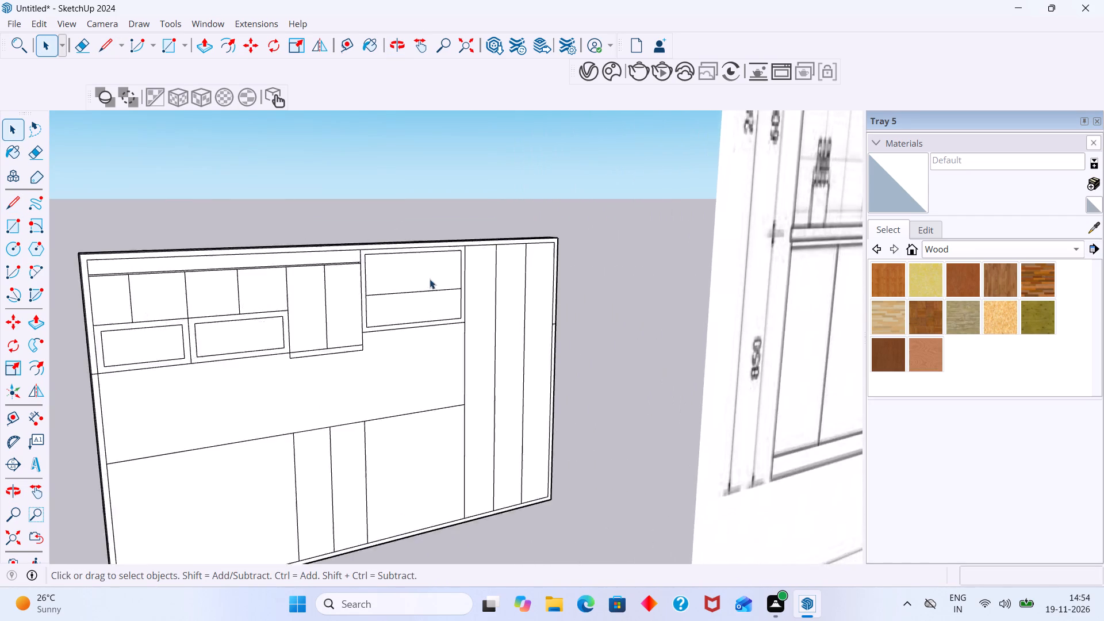
pyautogui.scroll(12, 430, 279)
pyautogui.click(445, 296)
pyautogui.doubleClick(444, 296)
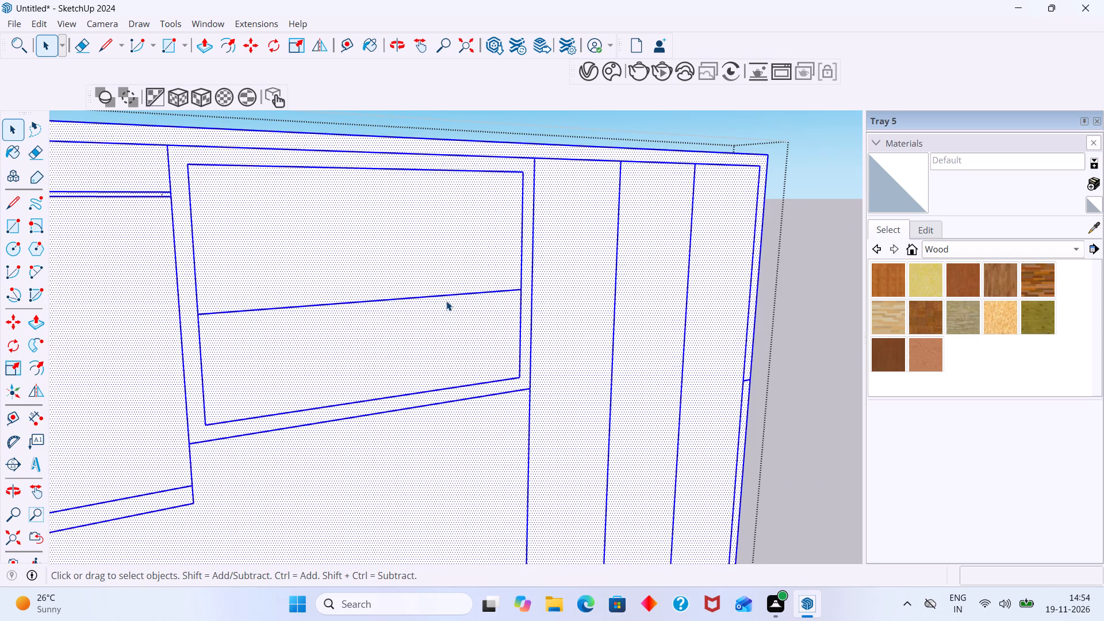
pyautogui.click(447, 301)
pyautogui.click(445, 296)
pyautogui.press('m')
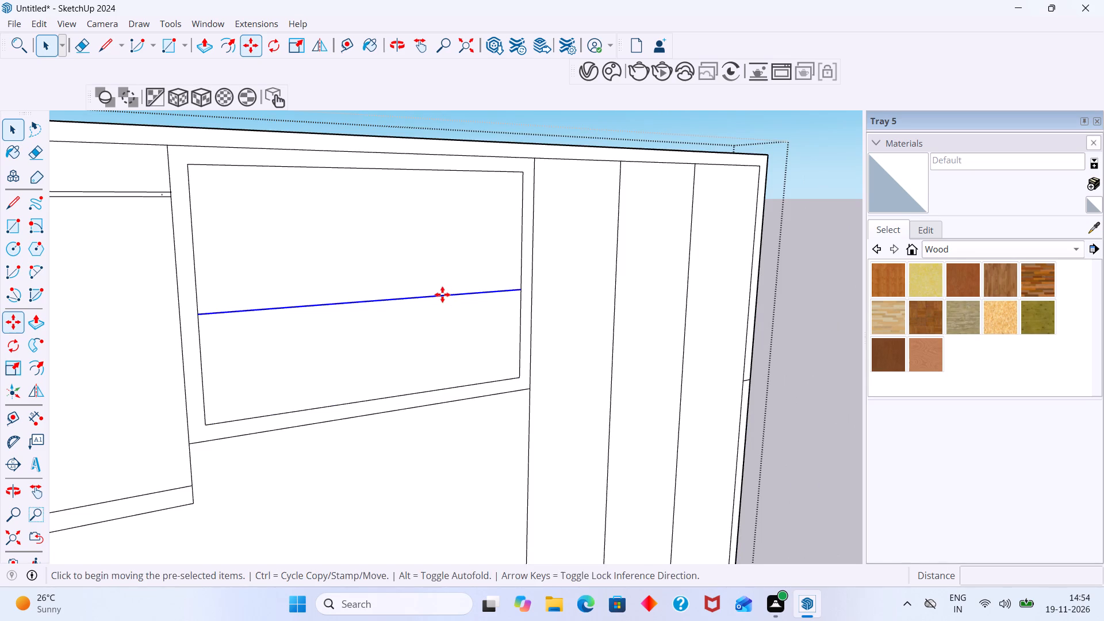
pyautogui.click(442, 293)
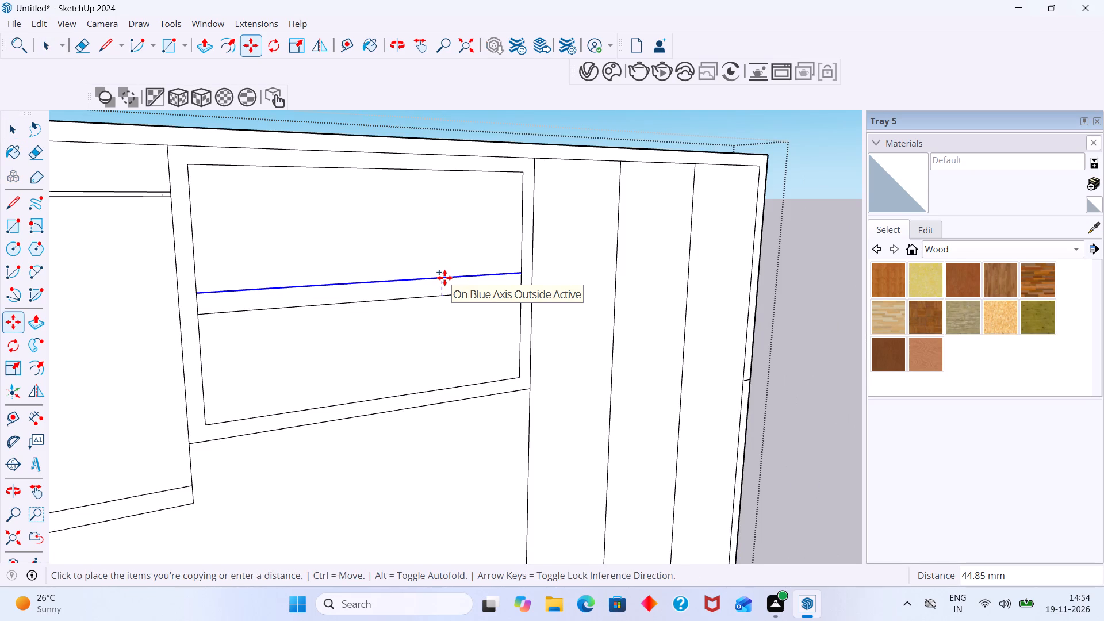
pyautogui.press('9')
pyautogui.press('Return')
# Copy the upper shelf line 18 mm downward to form the shelf thickness, and leave the cabinet group.
pyautogui.scroll(3, 439, 287)
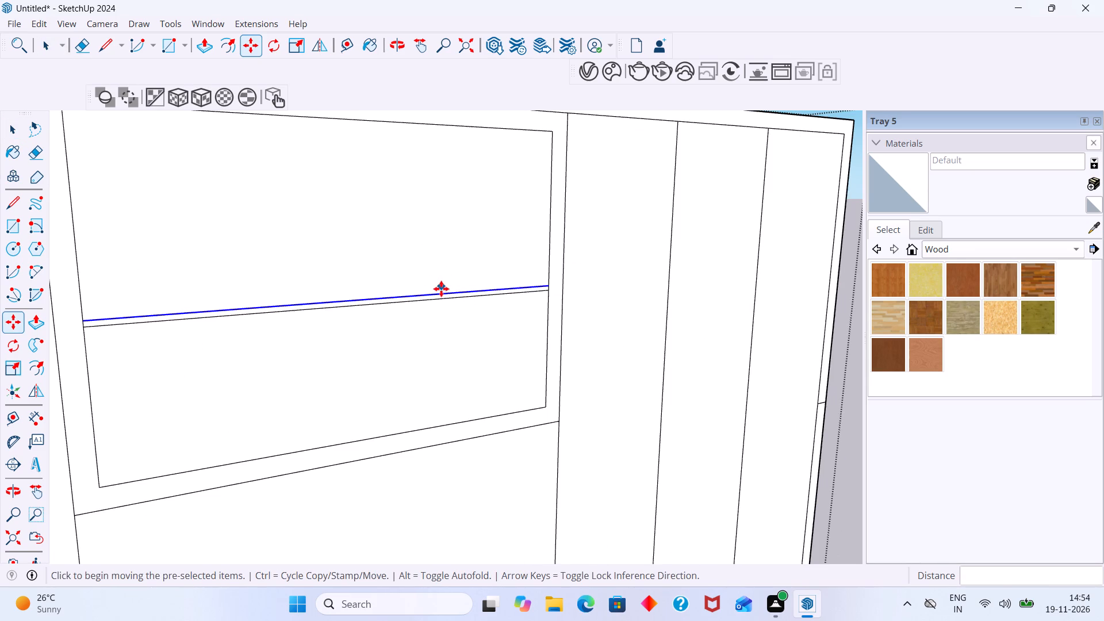
pyautogui.click(441, 289)
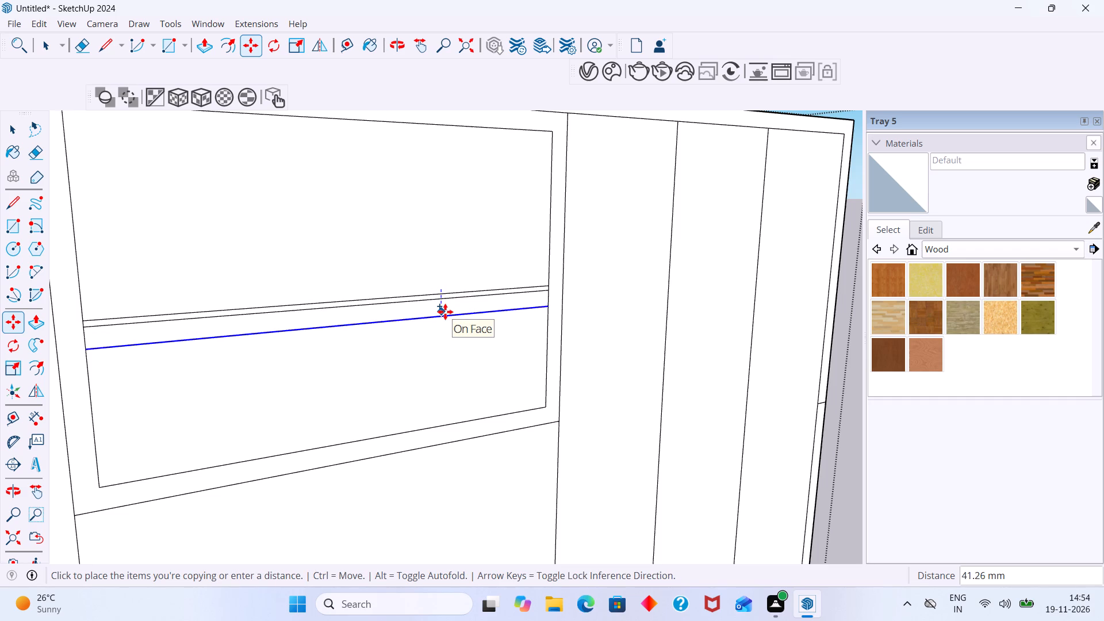
pyautogui.write('18')
pyautogui.press('Return')
pyautogui.press('space')
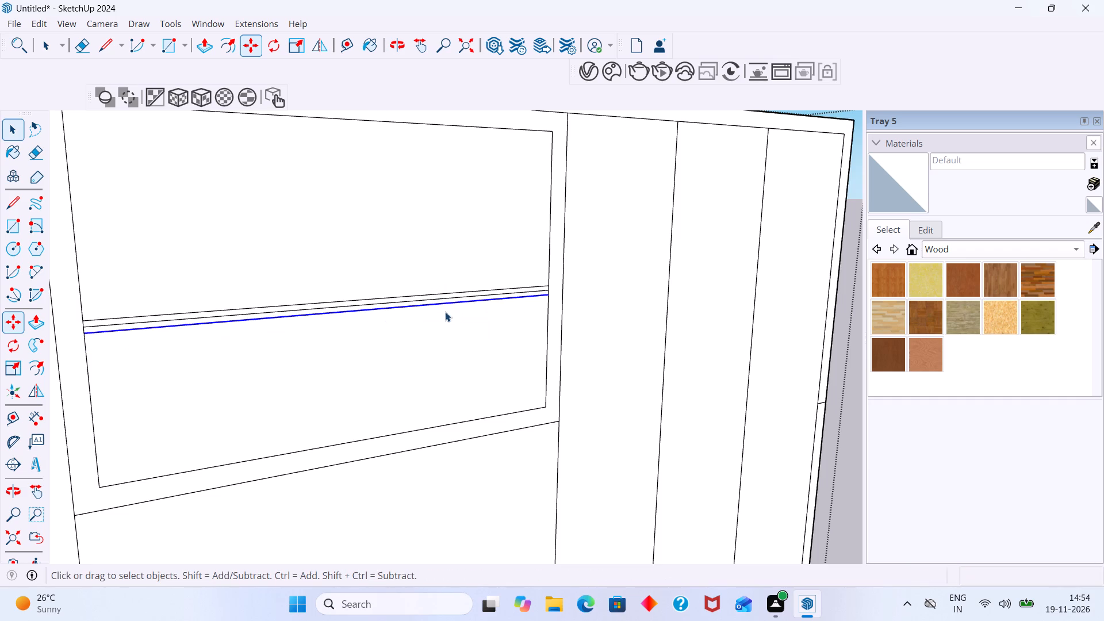
pyautogui.scroll(-11, 470, 305)
pyautogui.click(696, 290)
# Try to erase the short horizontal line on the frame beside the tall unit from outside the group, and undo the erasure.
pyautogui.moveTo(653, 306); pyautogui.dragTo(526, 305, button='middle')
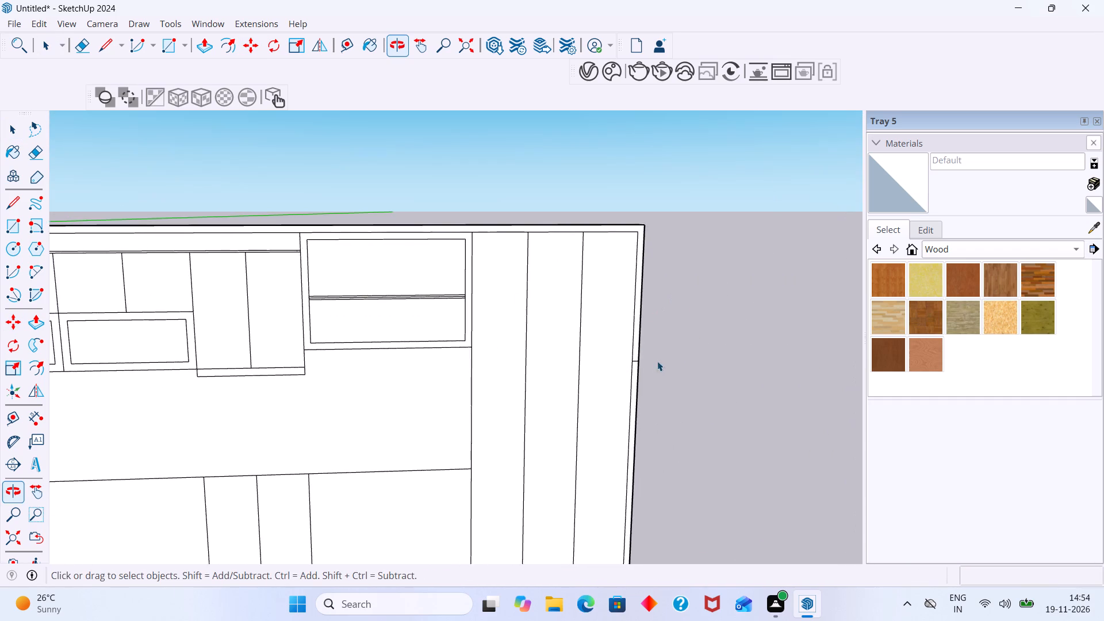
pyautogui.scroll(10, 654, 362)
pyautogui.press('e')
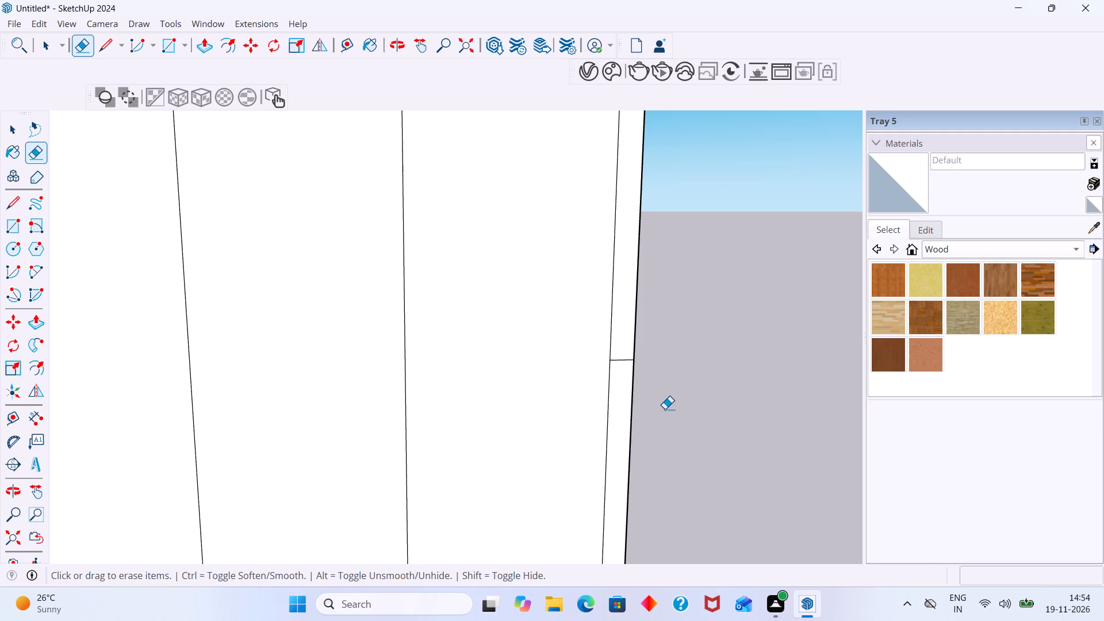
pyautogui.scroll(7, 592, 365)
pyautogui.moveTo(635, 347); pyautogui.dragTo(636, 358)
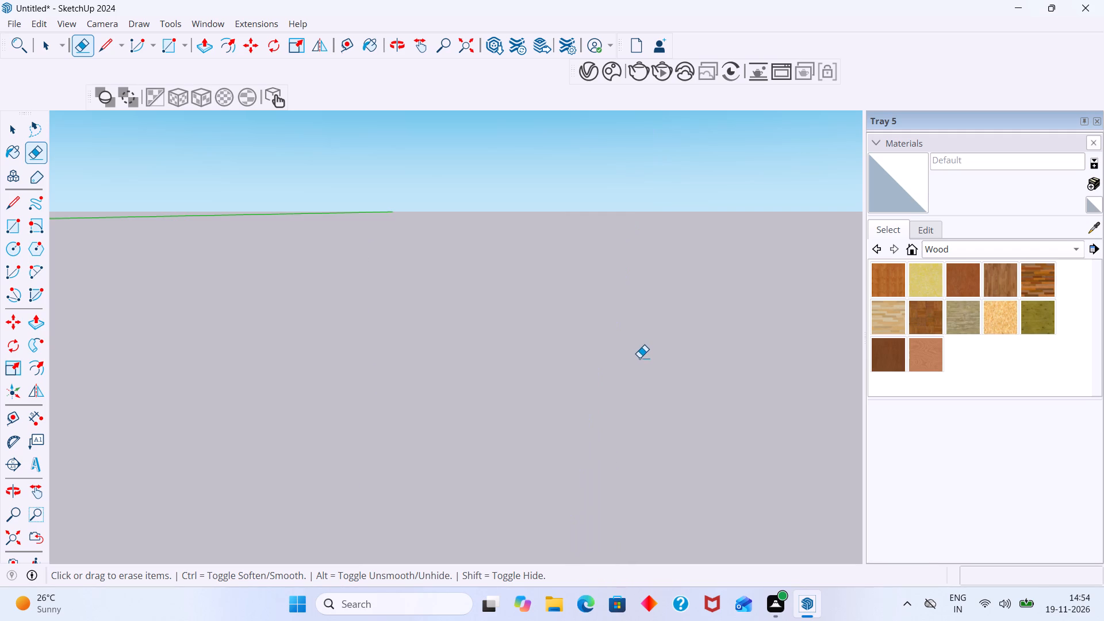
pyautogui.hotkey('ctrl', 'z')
# Select the cabinet group at the short horizontal line on the frame beside the tall unit.
pyautogui.press('space')
pyautogui.click(639, 359)
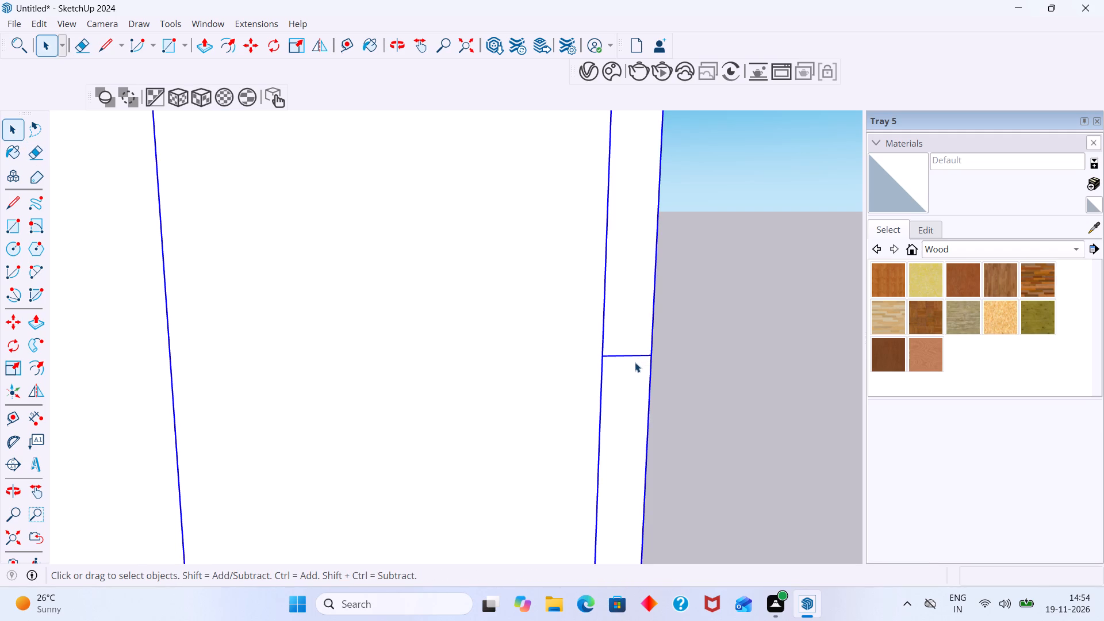
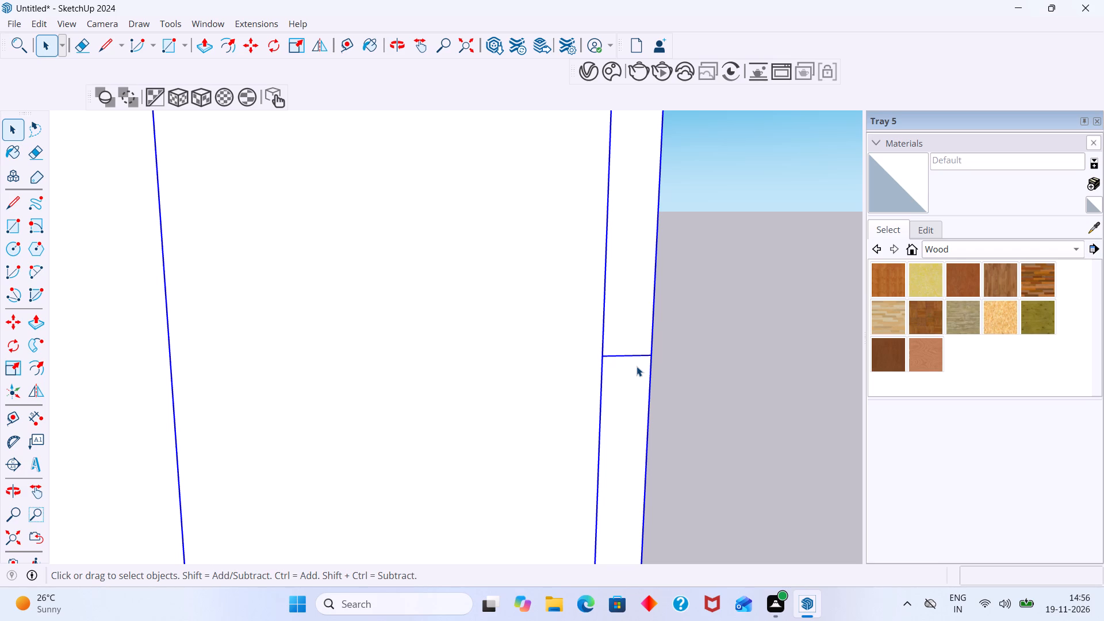
# Inside the cabinet group, erase the short horizontal line on the frame beside the tall unit, and leave the group.
pyautogui.click(762, 331)
pyautogui.scroll(-10, 740, 339)
pyautogui.scroll(6, 682, 340)
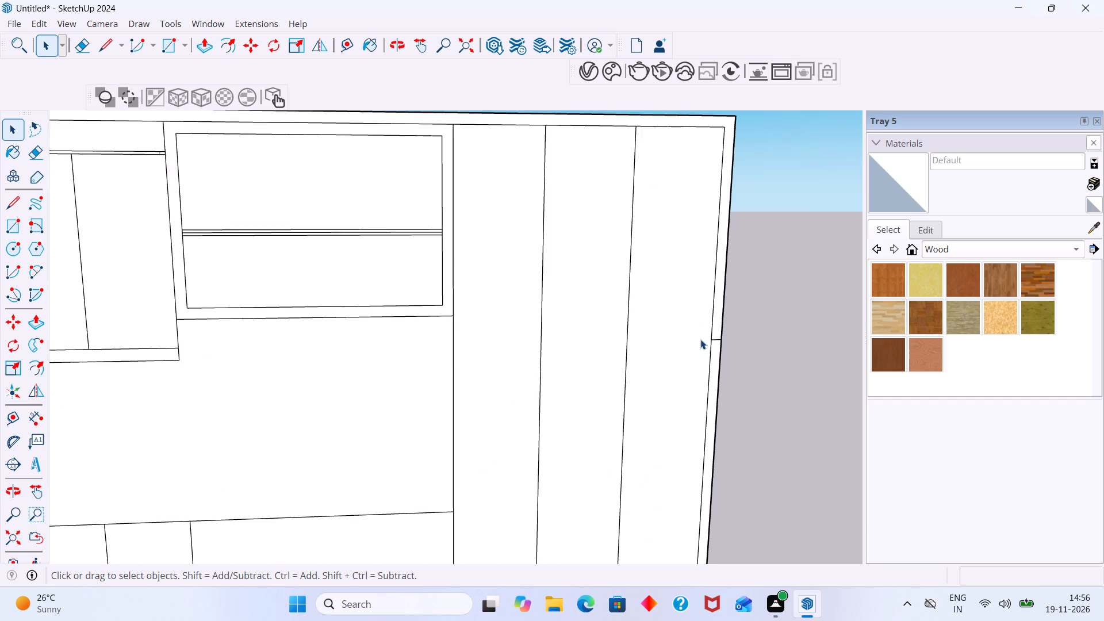
pyautogui.scroll(14, 700, 339)
pyautogui.tripleClick(727, 348)
pyautogui.click(727, 347)
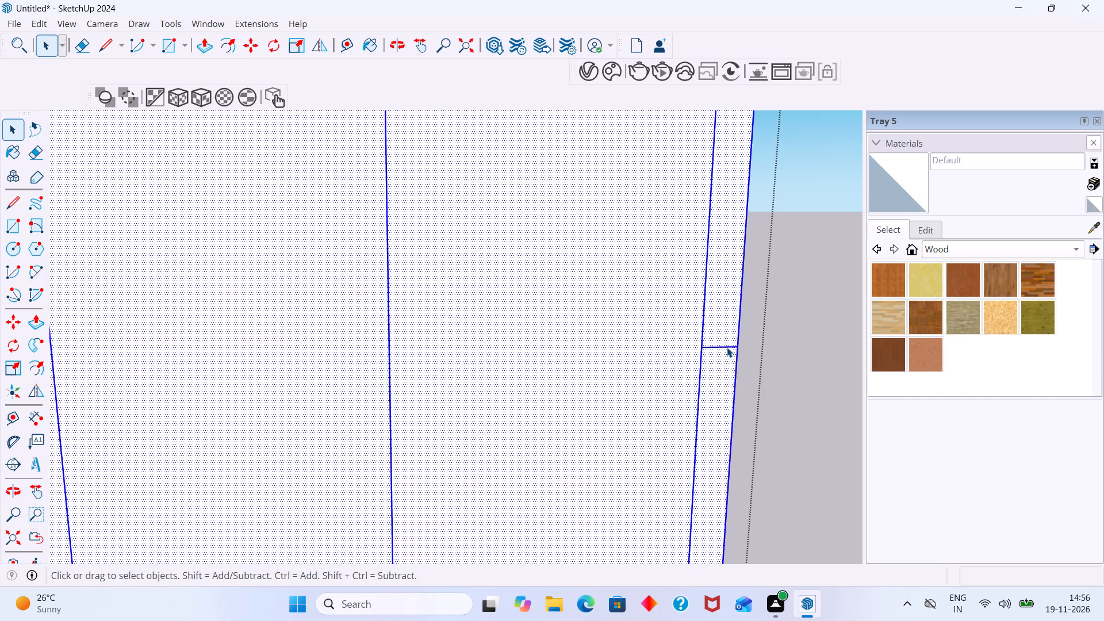
pyautogui.doubleClick(726, 342)
pyautogui.click(724, 350)
pyautogui.press('e')
pyautogui.moveTo(734, 325); pyautogui.dragTo(729, 347)
pyautogui.press('space')
pyautogui.click(785, 329)
# Compare the cabinet model with the front elevation in the reference drawing.
pyautogui.scroll(-7, 781, 326)
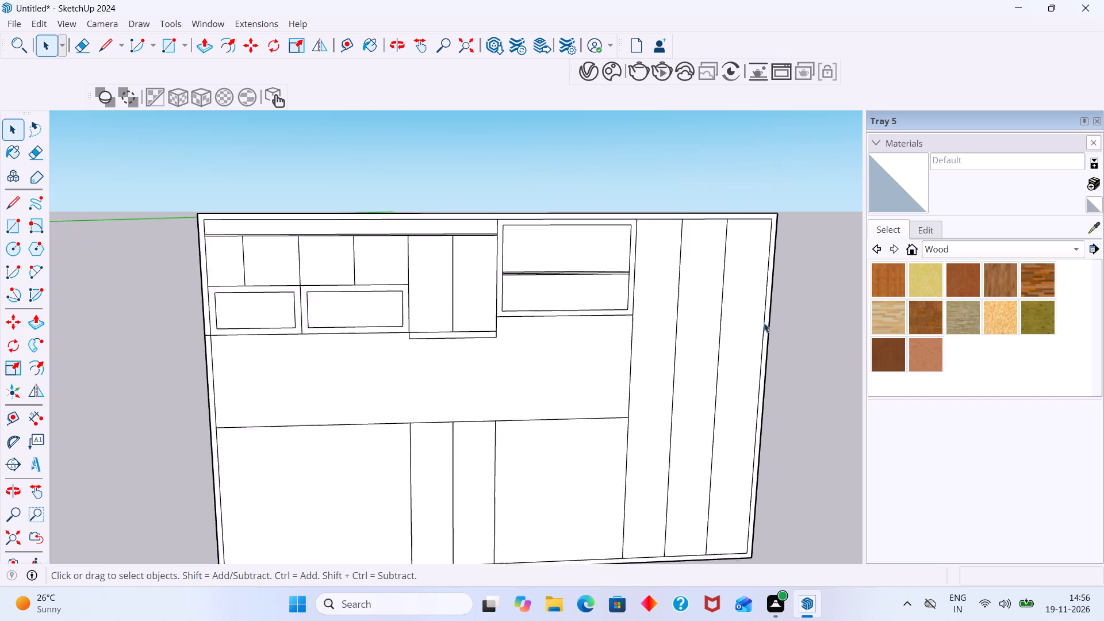
pyautogui.scroll(-10, 764, 323)
pyautogui.moveTo(731, 338); pyautogui.dragTo(787, 342, button='middle')
pyautogui.scroll(-3, 767, 338)
pyautogui.keyDown('shift'); pyautogui.moveTo(762, 336); pyautogui.dragTo(565, 365, button='middle'); pyautogui.keyUp('shift')
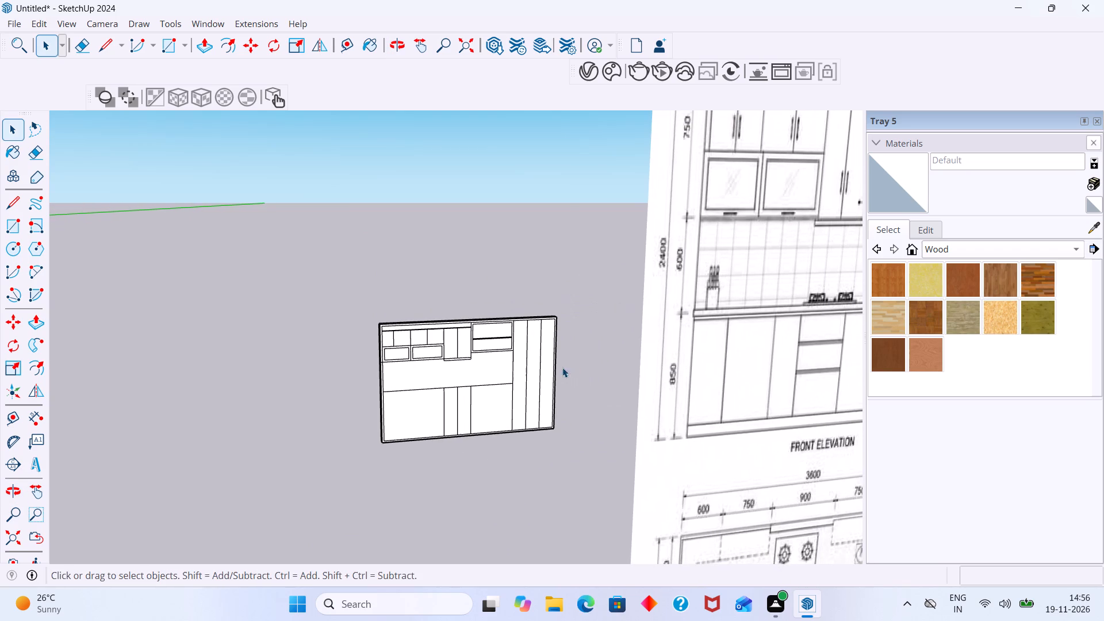
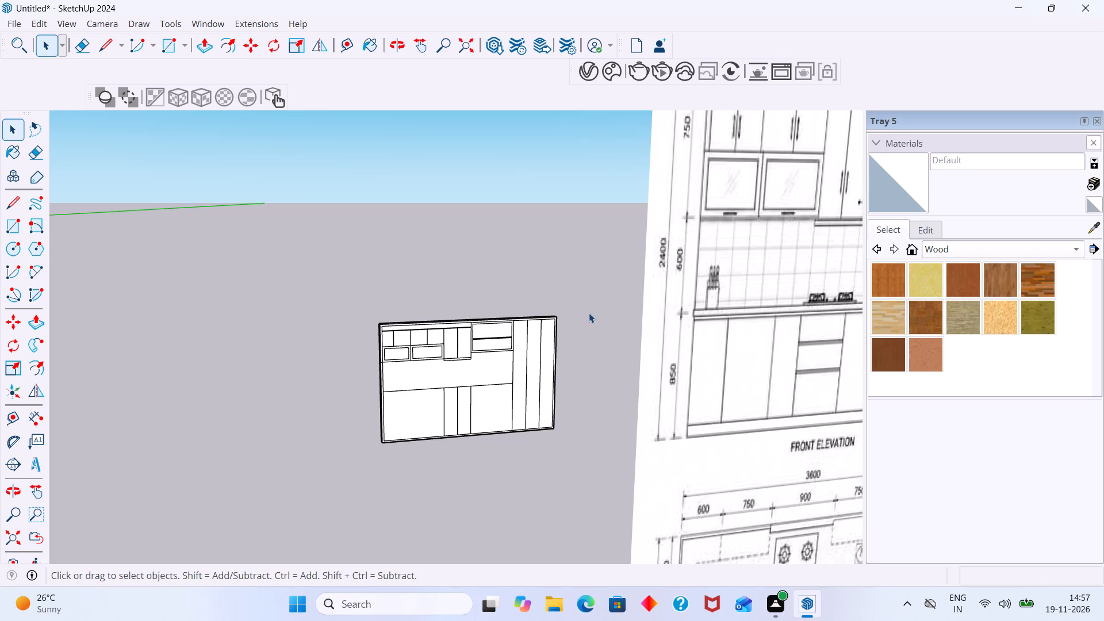
# Compare the cabinet model's face divisions with the front elevation in the reference drawing.
pyautogui.scroll(-5, 584, 316)
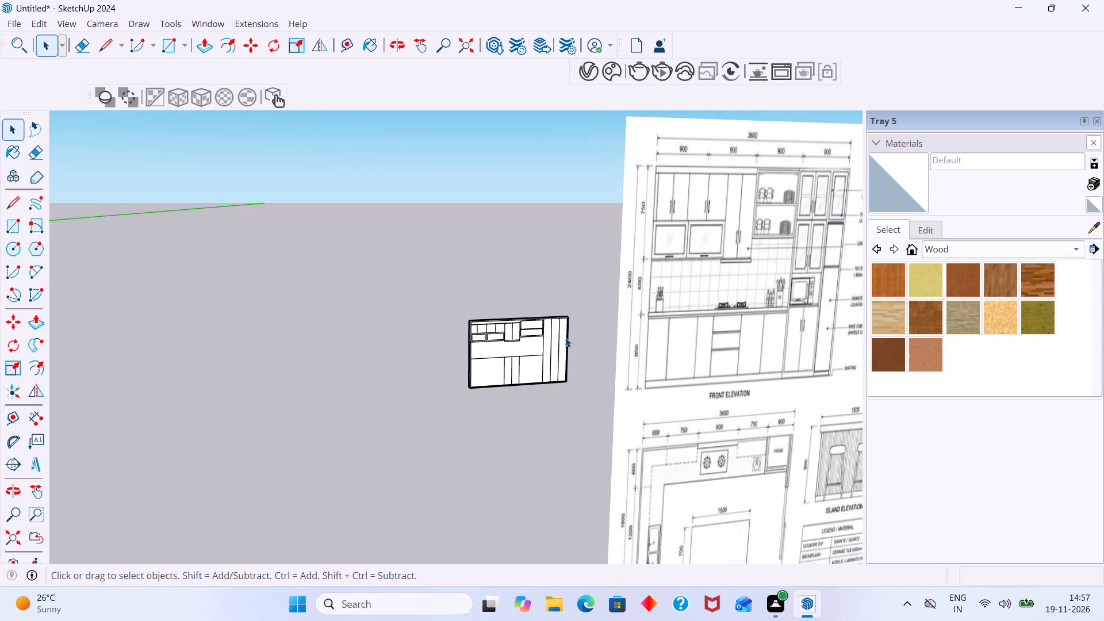
pyautogui.moveTo(566, 339); pyautogui.dragTo(612, 352, button='middle')
pyautogui.scroll(10, 549, 343)
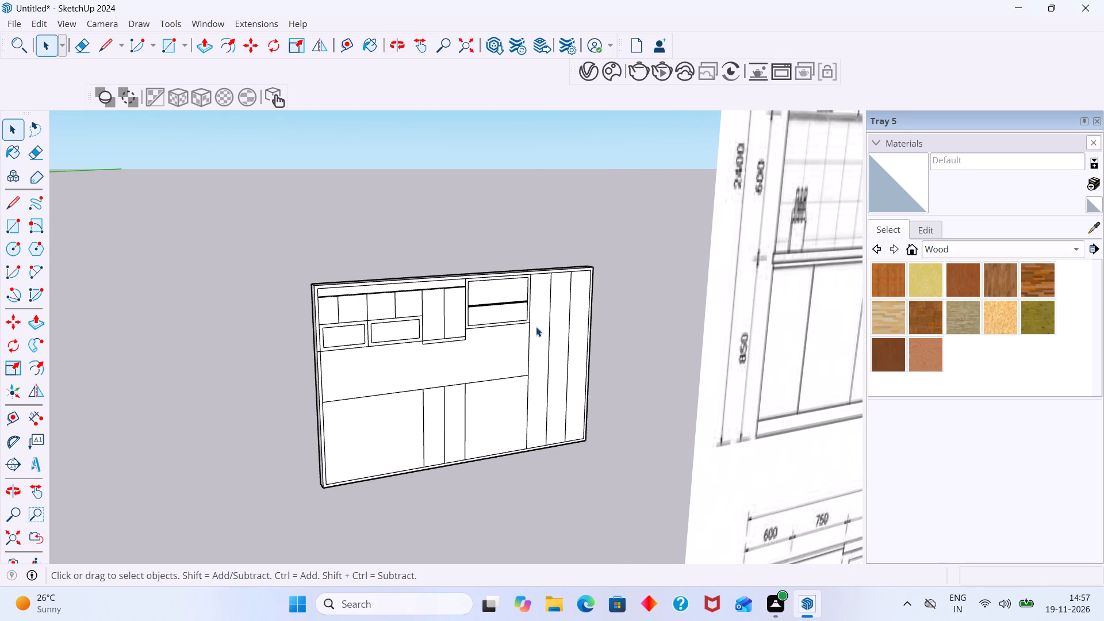
pyautogui.moveTo(535, 327); pyautogui.dragTo(405, 339, button='middle')
pyautogui.keyDown('shift'); pyautogui.scroll(1, 525, 327); pyautogui.keyUp('shift')
pyautogui.scroll(-7, 410, 338)
pyautogui.keyDown('shift'); pyautogui.moveTo(436, 334); pyautogui.dragTo(356, 375, button='middle'); pyautogui.keyUp('shift')
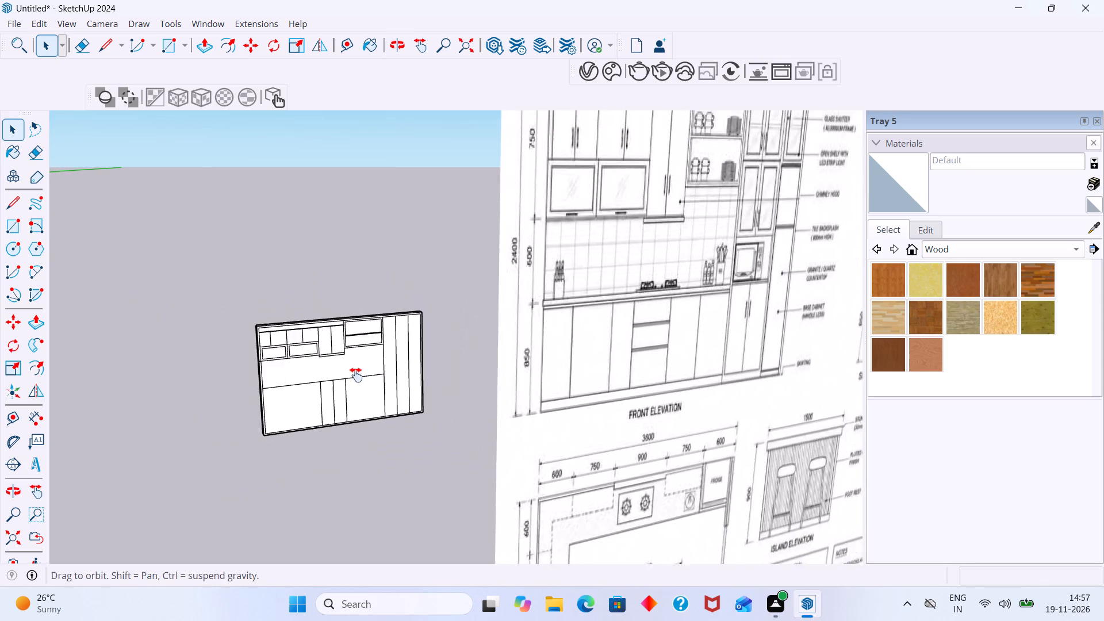
pyautogui.keyDown('shift'); pyautogui.moveTo(356, 375); pyautogui.dragTo(345, 382, button='middle'); pyautogui.keyUp('shift')
pyautogui.scroll(-4, 345, 382)
pyautogui.scroll(6, 370, 364)
pyautogui.moveTo(296, 385); pyautogui.dragTo(251, 395, button='middle')
pyautogui.scroll(-3, 251, 396)
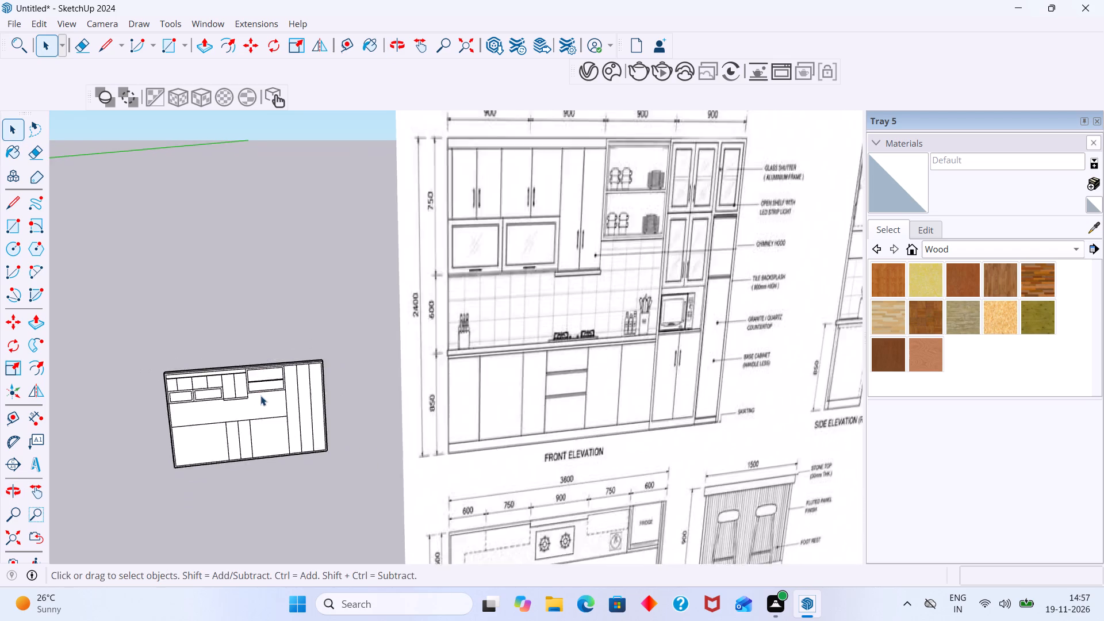
pyautogui.scroll(-5, 260, 396)
pyautogui.moveTo(280, 409); pyautogui.dragTo(294, 405, button='middle')
pyautogui.scroll(2, 278, 413)
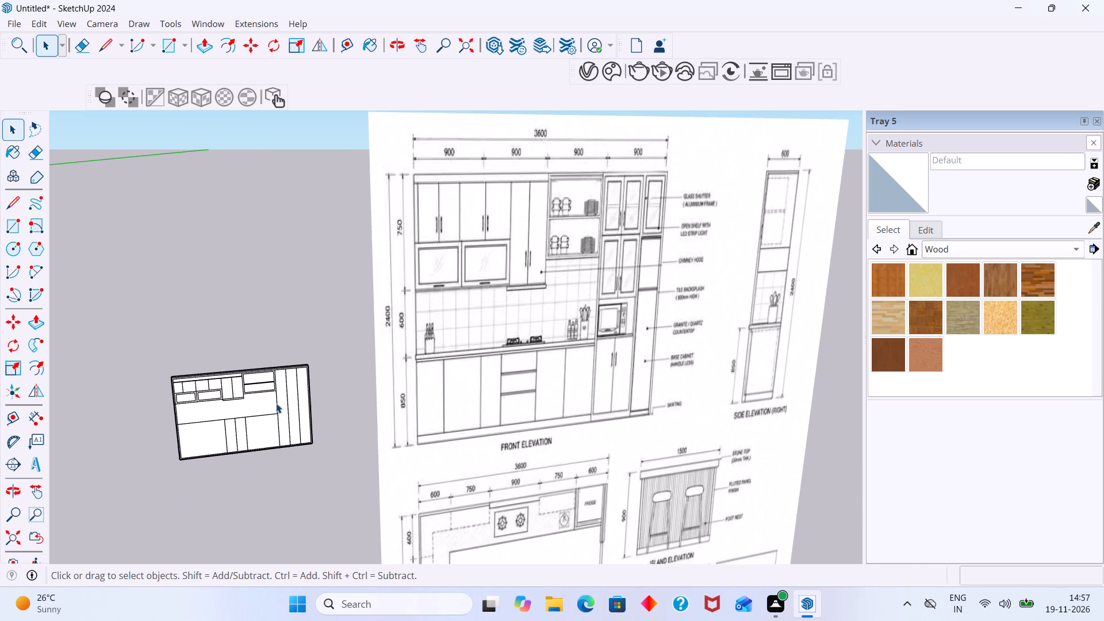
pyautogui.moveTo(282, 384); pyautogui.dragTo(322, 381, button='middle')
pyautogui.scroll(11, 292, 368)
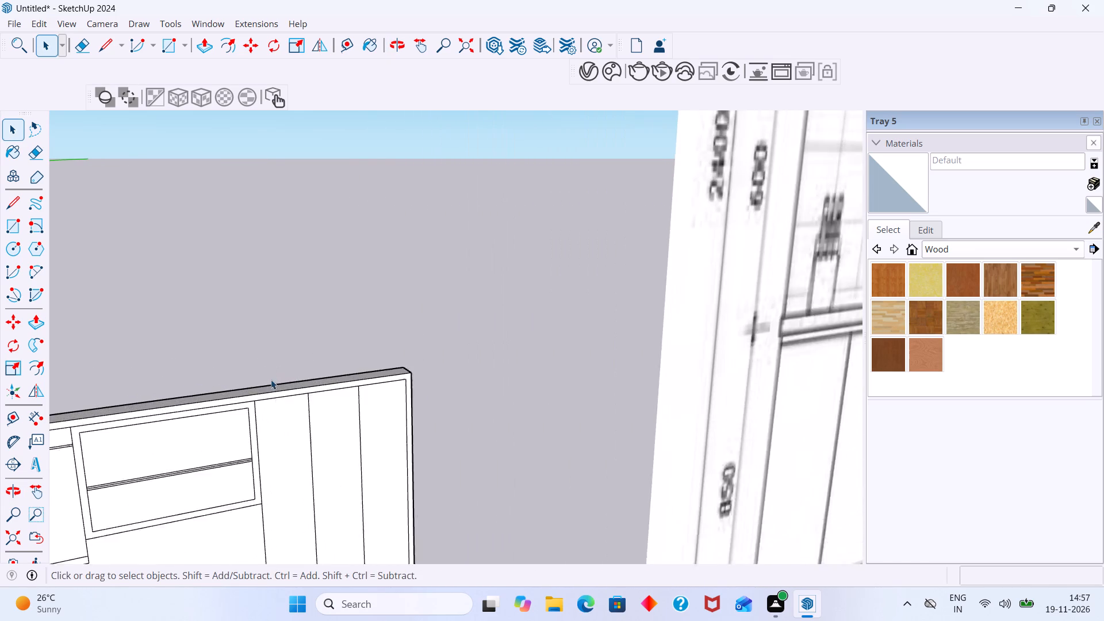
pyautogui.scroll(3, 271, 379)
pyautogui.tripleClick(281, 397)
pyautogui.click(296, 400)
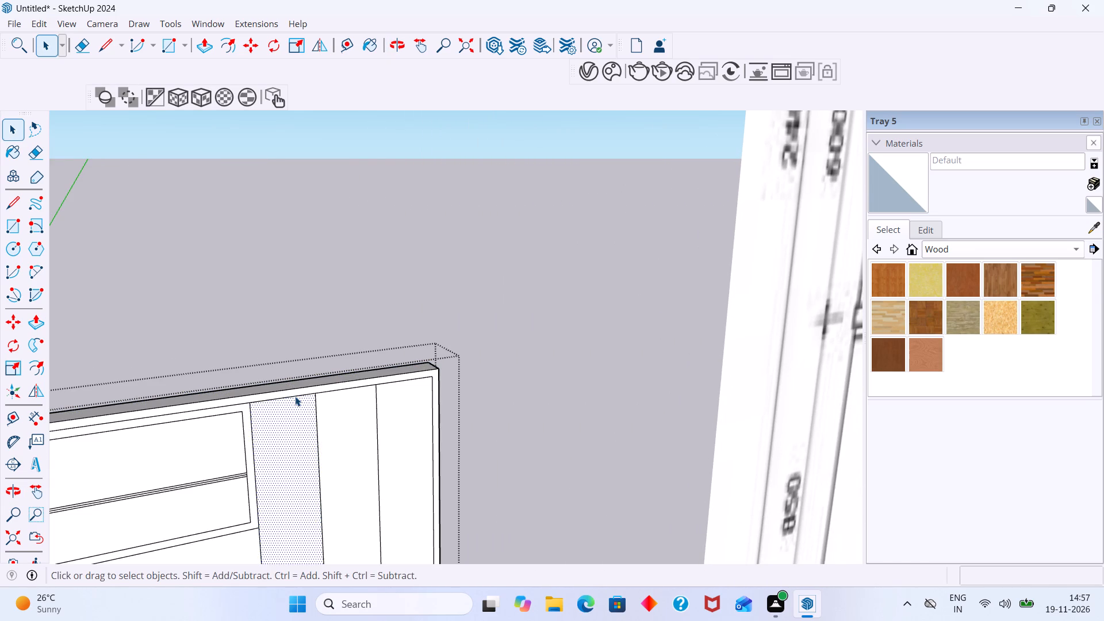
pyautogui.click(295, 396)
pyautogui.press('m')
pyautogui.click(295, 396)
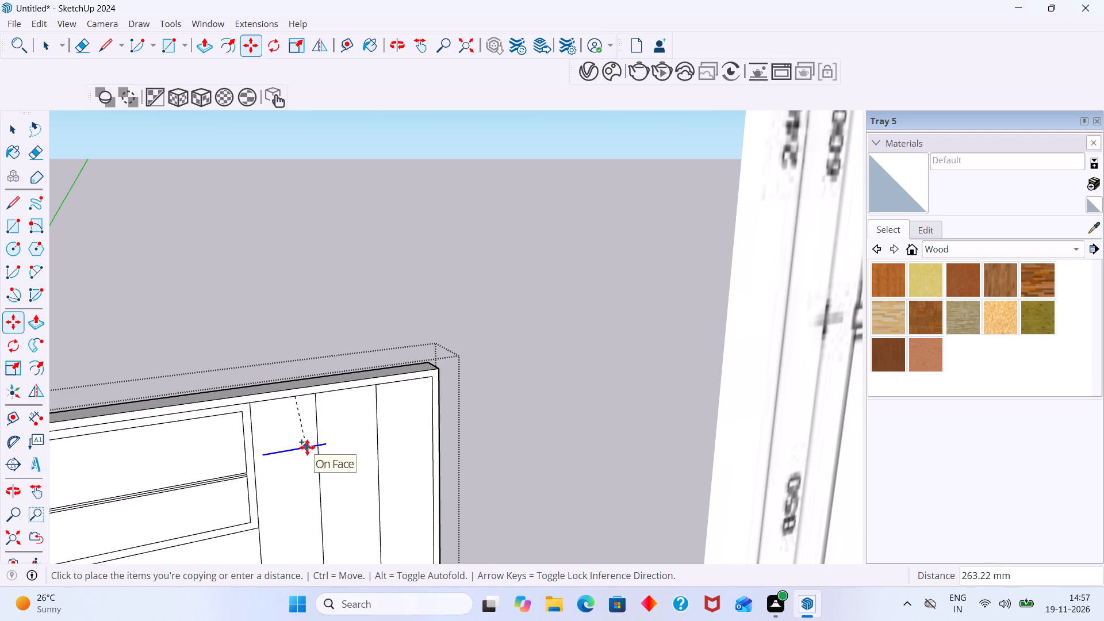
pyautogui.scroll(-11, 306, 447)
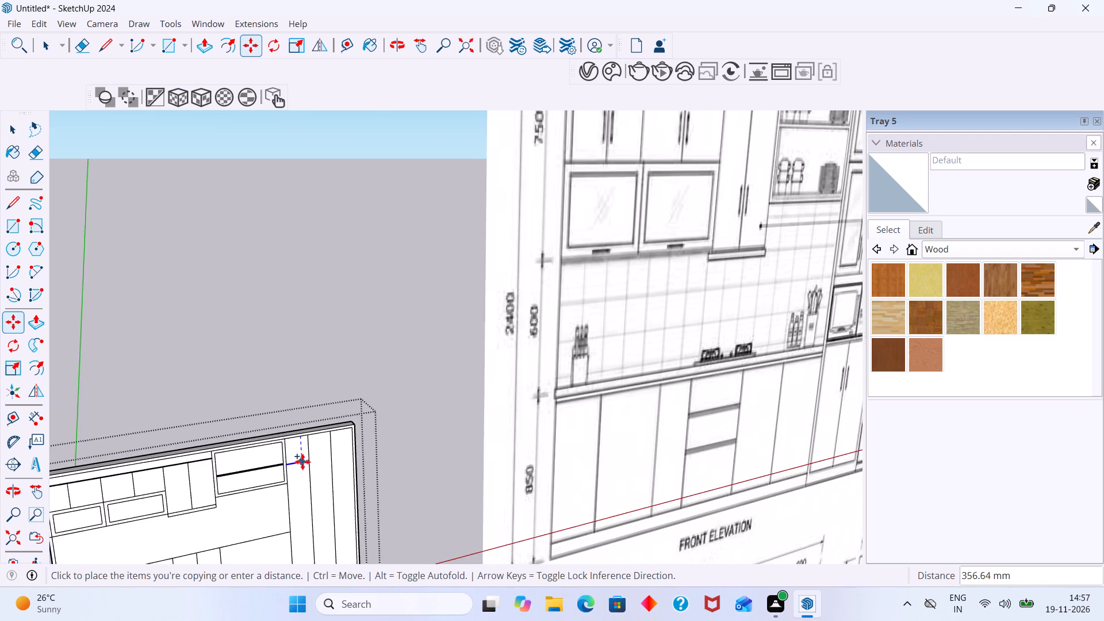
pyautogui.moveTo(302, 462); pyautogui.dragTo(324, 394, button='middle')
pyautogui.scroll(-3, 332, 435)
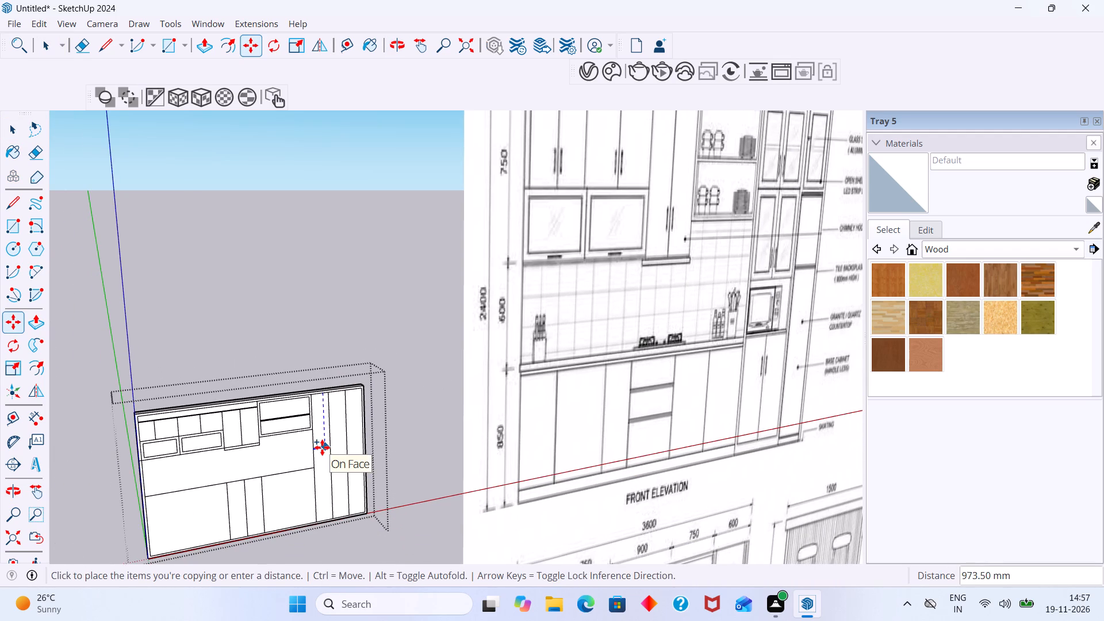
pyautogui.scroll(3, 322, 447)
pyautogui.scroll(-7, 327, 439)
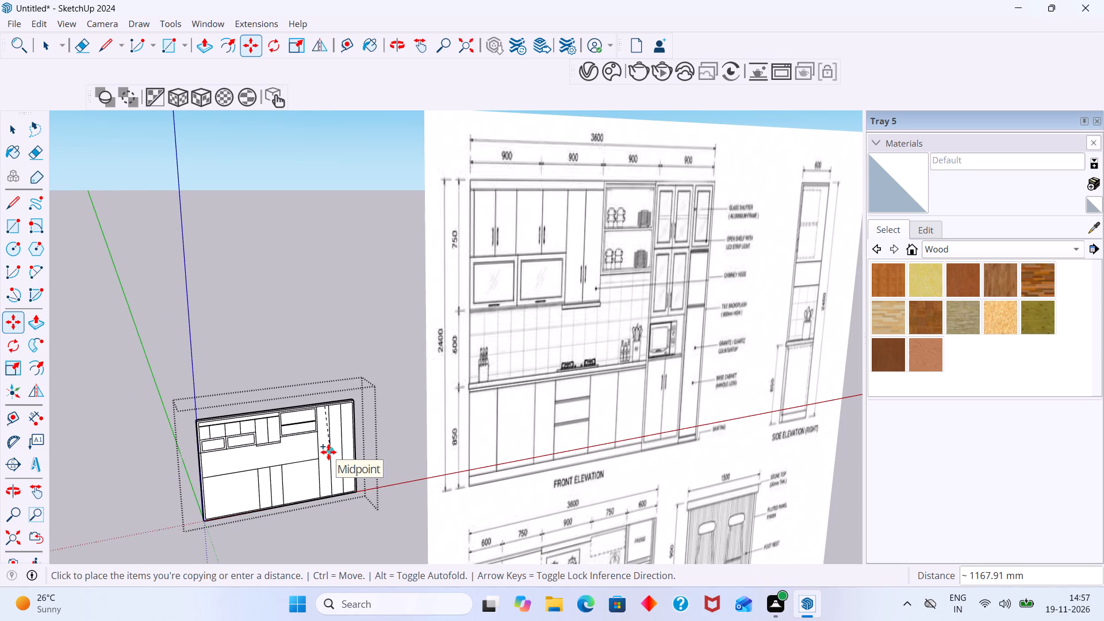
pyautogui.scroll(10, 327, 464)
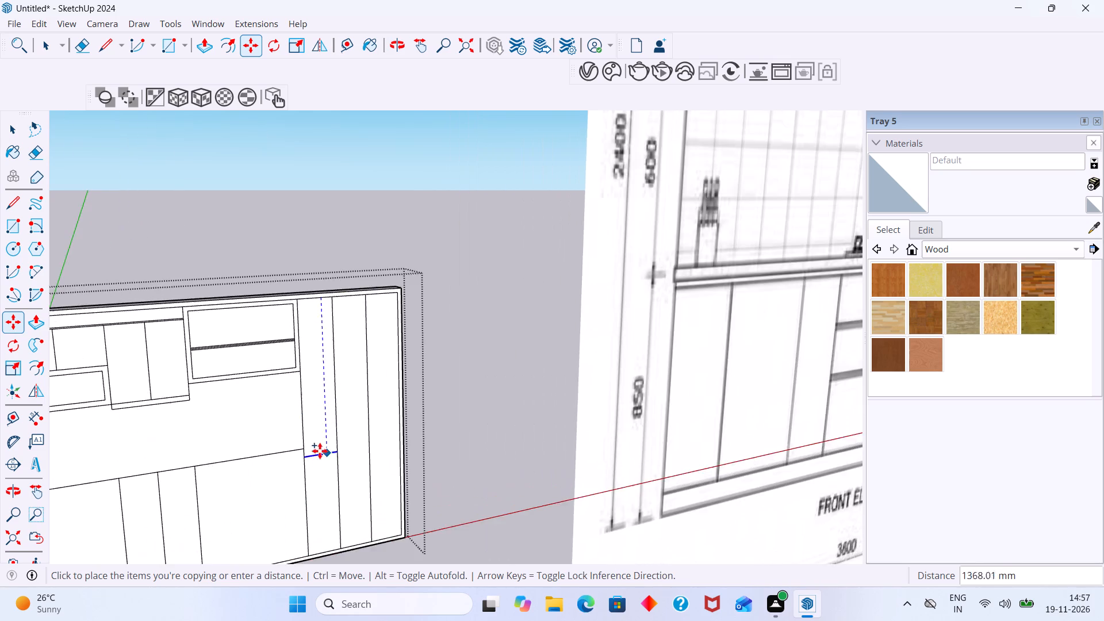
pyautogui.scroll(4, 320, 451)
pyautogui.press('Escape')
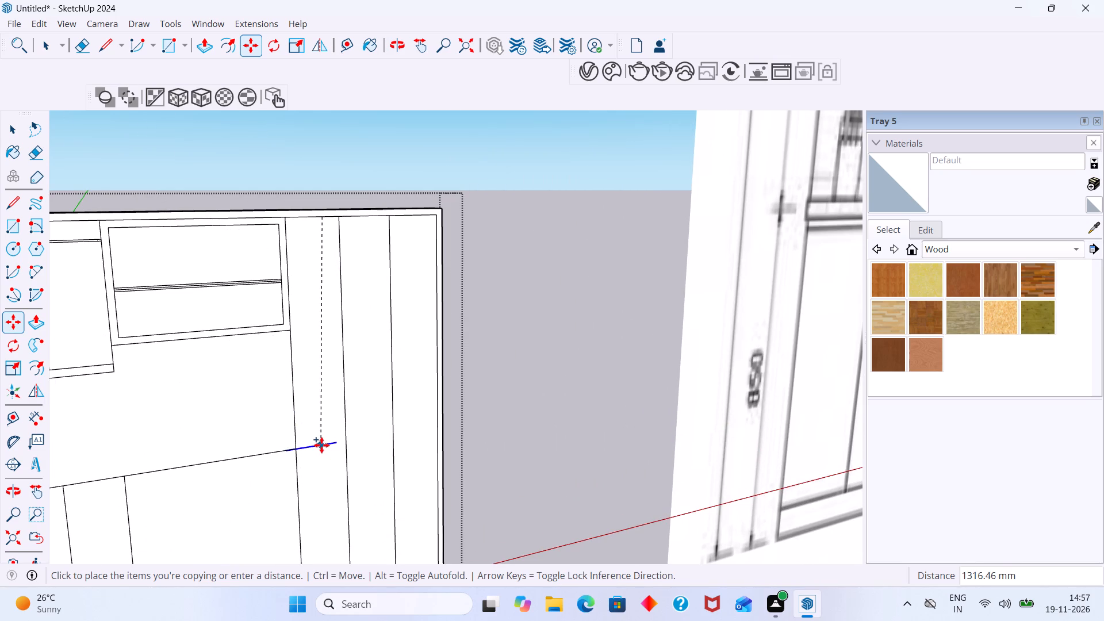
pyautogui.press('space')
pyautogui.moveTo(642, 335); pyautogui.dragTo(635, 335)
# Examine the tall unit and base cabinets in the reference elevation against the cabinet model.
pyautogui.scroll(-9, 557, 375)
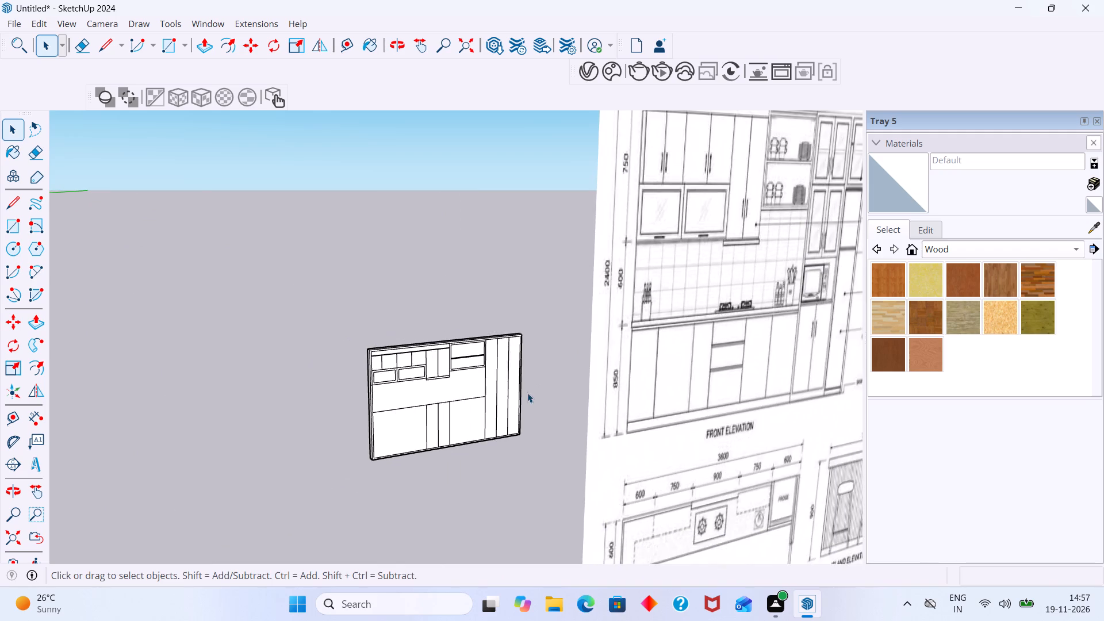
pyautogui.moveTo(527, 393); pyautogui.dragTo(489, 393, button='middle')
pyautogui.scroll(-2, 493, 396)
pyautogui.keyDown('shift'); pyautogui.moveTo(494, 398); pyautogui.dragTo(349, 392, button='middle'); pyautogui.keyUp('shift')
pyautogui.moveTo(399, 403); pyautogui.dragTo(451, 403, button='middle')
pyautogui.scroll(20, 623, 327)
pyautogui.scroll(2, 623, 327)
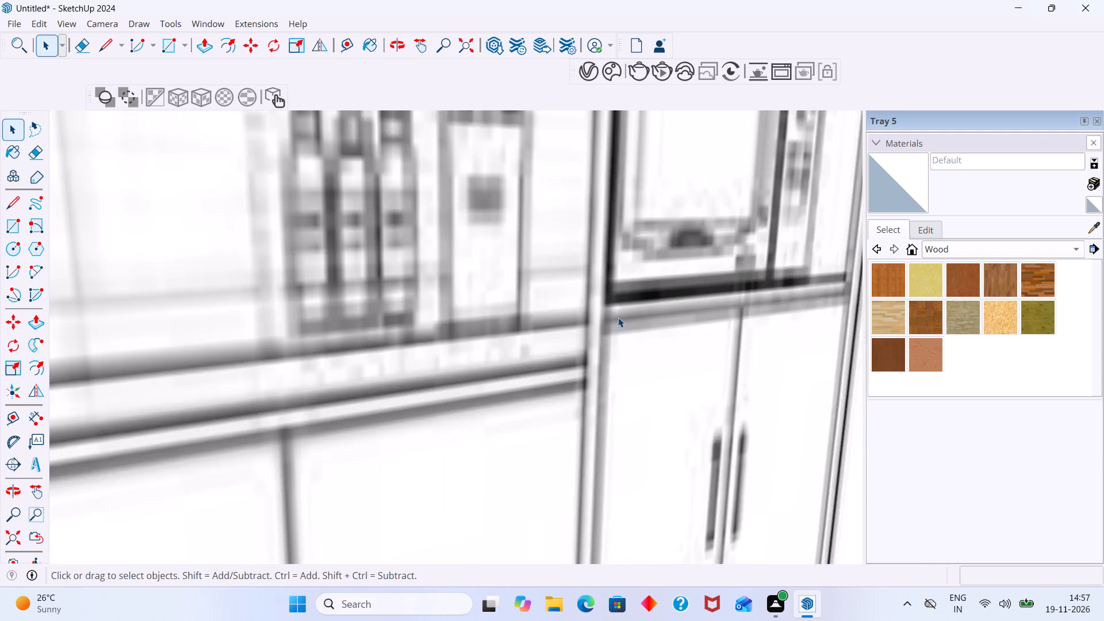
pyautogui.scroll(2, 618, 317)
pyautogui.scroll(-20, 618, 319)
pyautogui.scroll(-6, 618, 319)
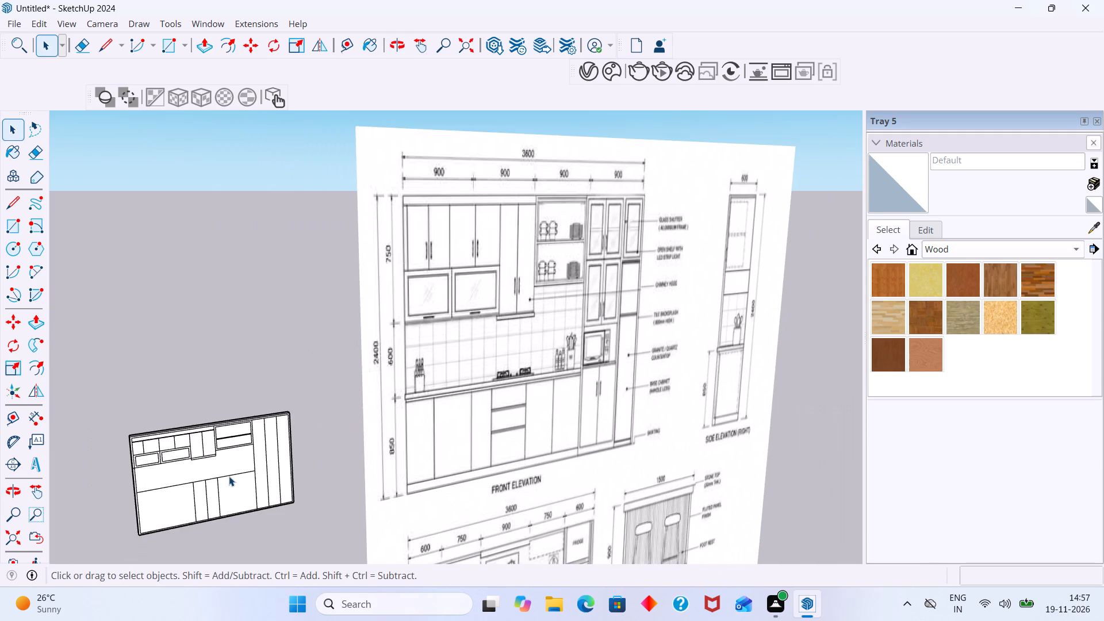
pyautogui.scroll(8, 229, 476)
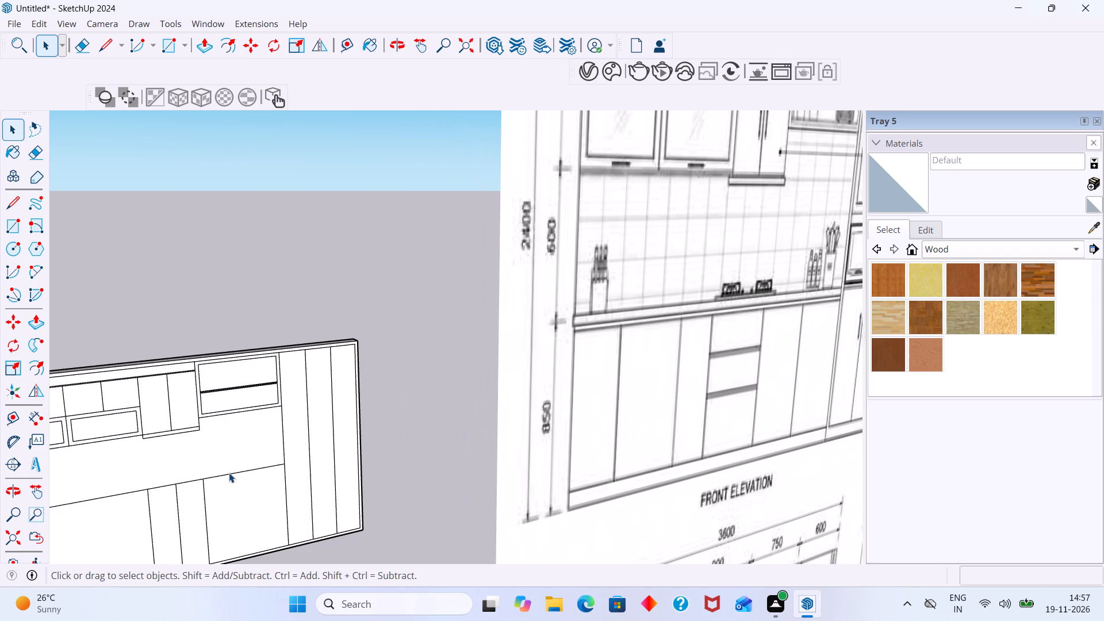
pyautogui.scroll(-10, 231, 471)
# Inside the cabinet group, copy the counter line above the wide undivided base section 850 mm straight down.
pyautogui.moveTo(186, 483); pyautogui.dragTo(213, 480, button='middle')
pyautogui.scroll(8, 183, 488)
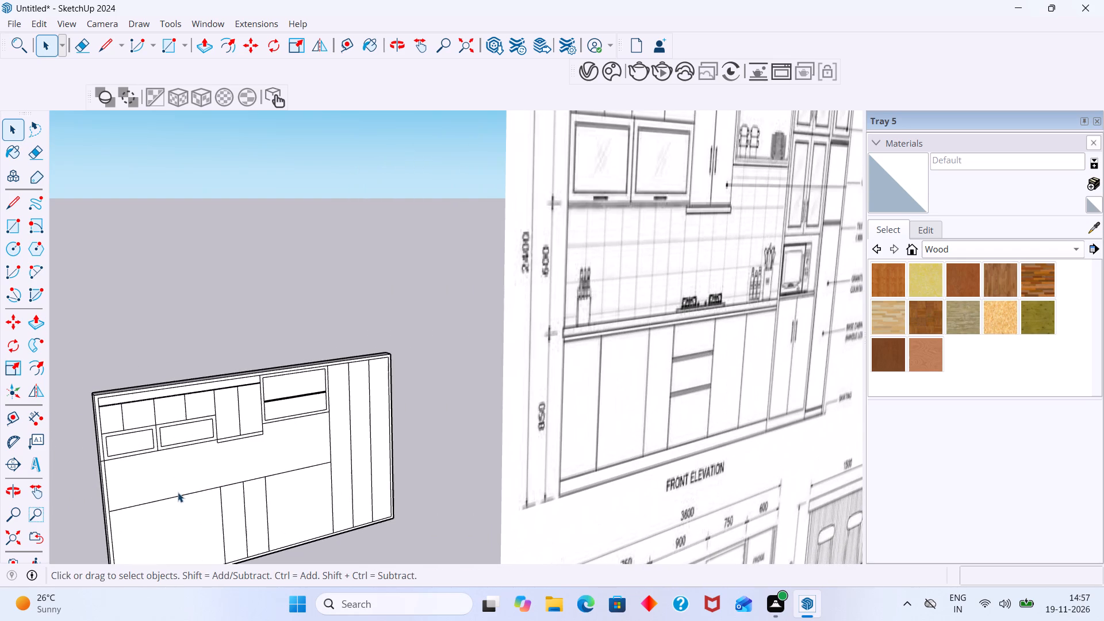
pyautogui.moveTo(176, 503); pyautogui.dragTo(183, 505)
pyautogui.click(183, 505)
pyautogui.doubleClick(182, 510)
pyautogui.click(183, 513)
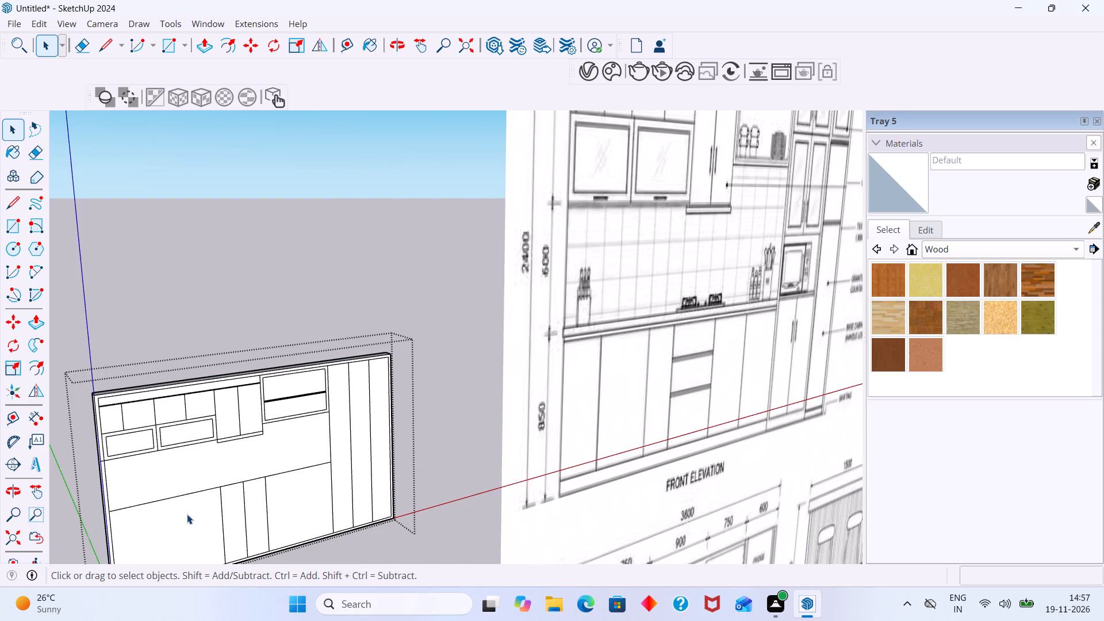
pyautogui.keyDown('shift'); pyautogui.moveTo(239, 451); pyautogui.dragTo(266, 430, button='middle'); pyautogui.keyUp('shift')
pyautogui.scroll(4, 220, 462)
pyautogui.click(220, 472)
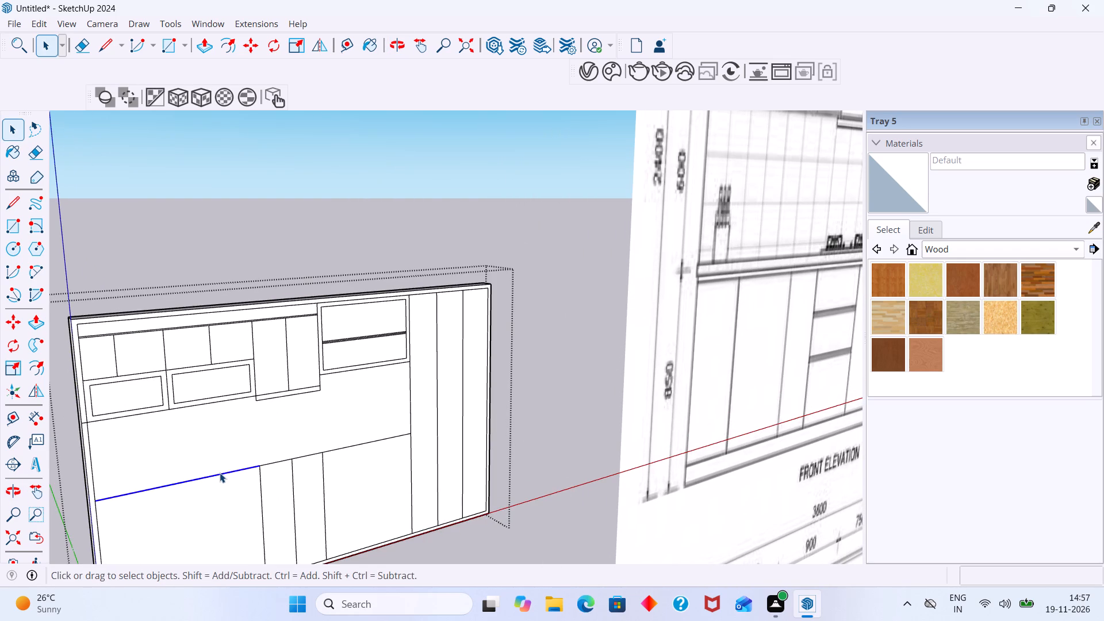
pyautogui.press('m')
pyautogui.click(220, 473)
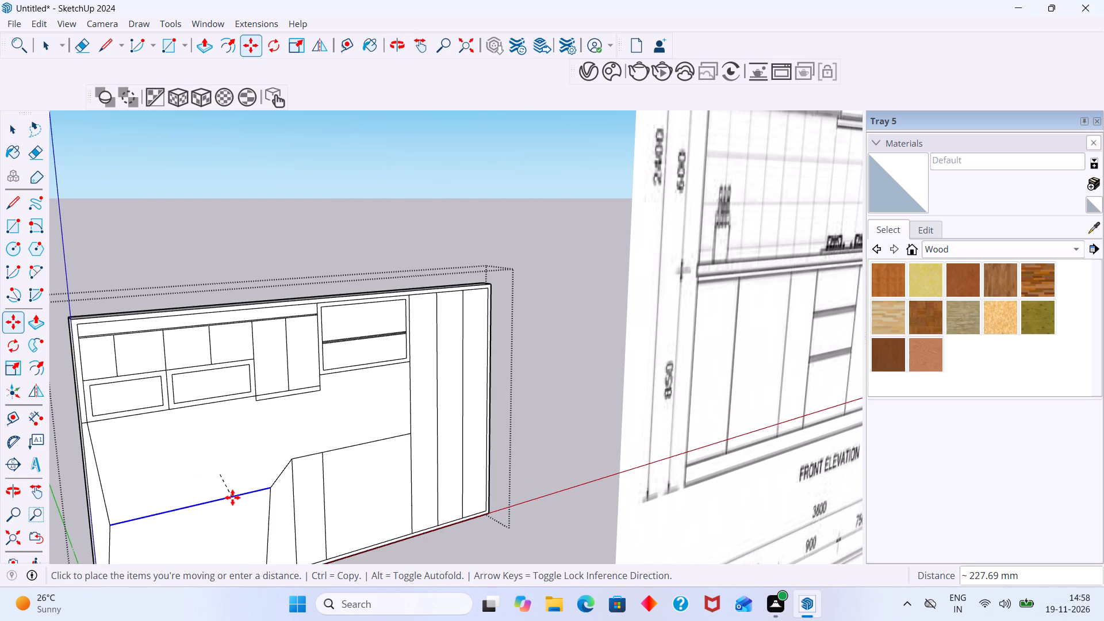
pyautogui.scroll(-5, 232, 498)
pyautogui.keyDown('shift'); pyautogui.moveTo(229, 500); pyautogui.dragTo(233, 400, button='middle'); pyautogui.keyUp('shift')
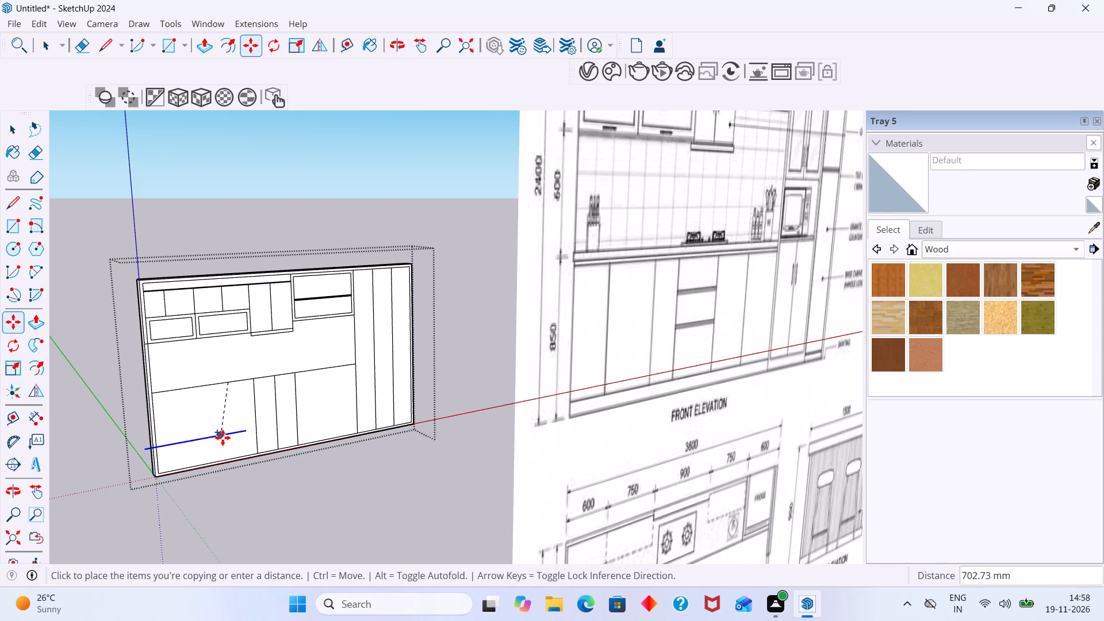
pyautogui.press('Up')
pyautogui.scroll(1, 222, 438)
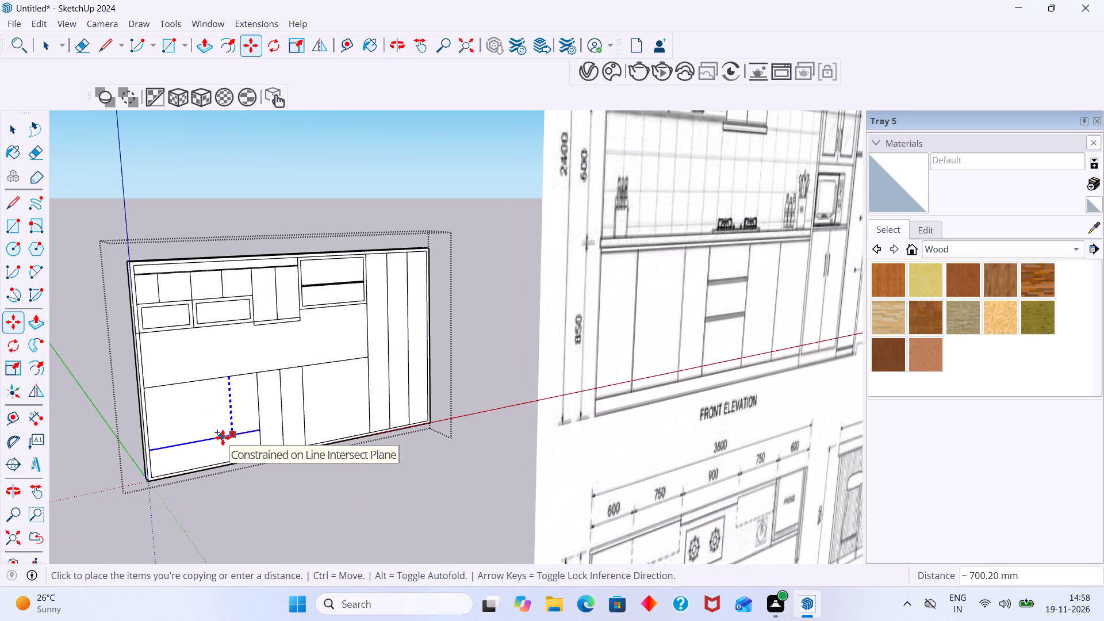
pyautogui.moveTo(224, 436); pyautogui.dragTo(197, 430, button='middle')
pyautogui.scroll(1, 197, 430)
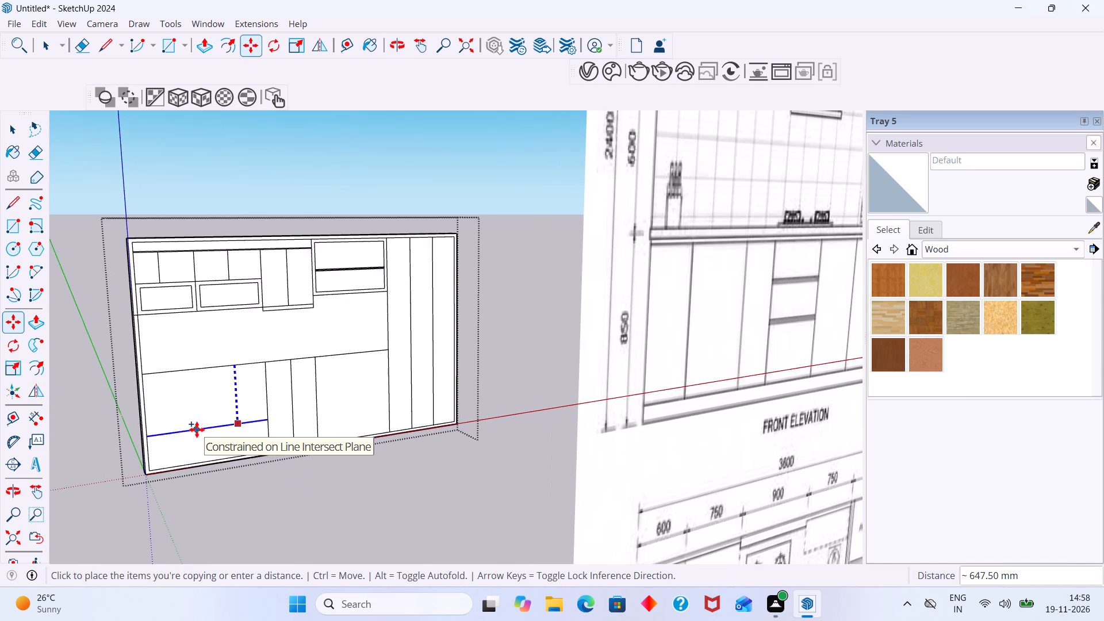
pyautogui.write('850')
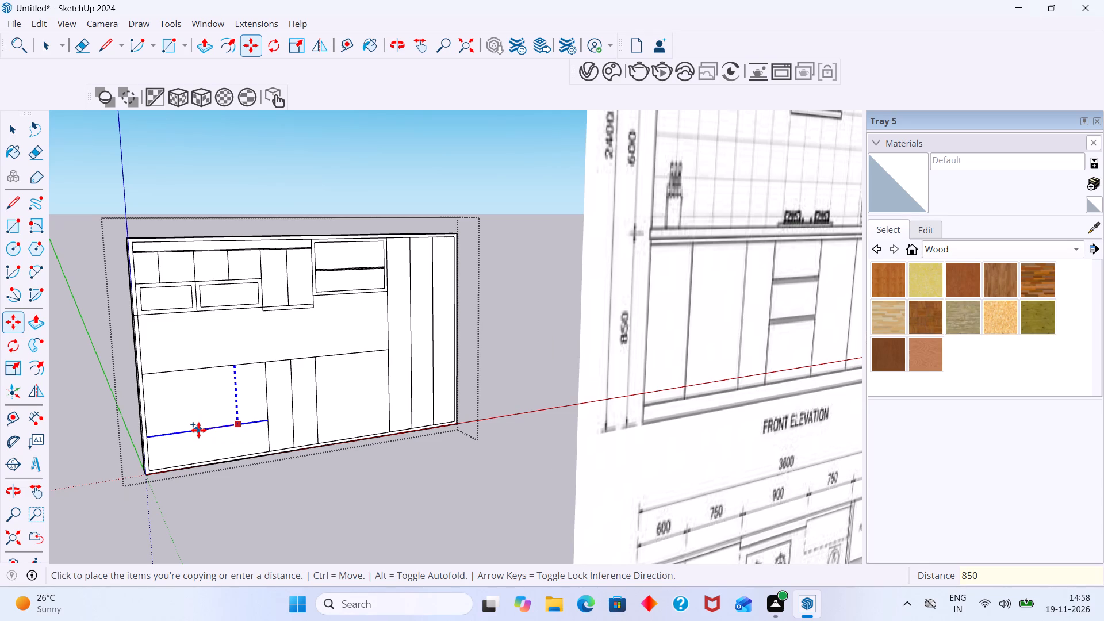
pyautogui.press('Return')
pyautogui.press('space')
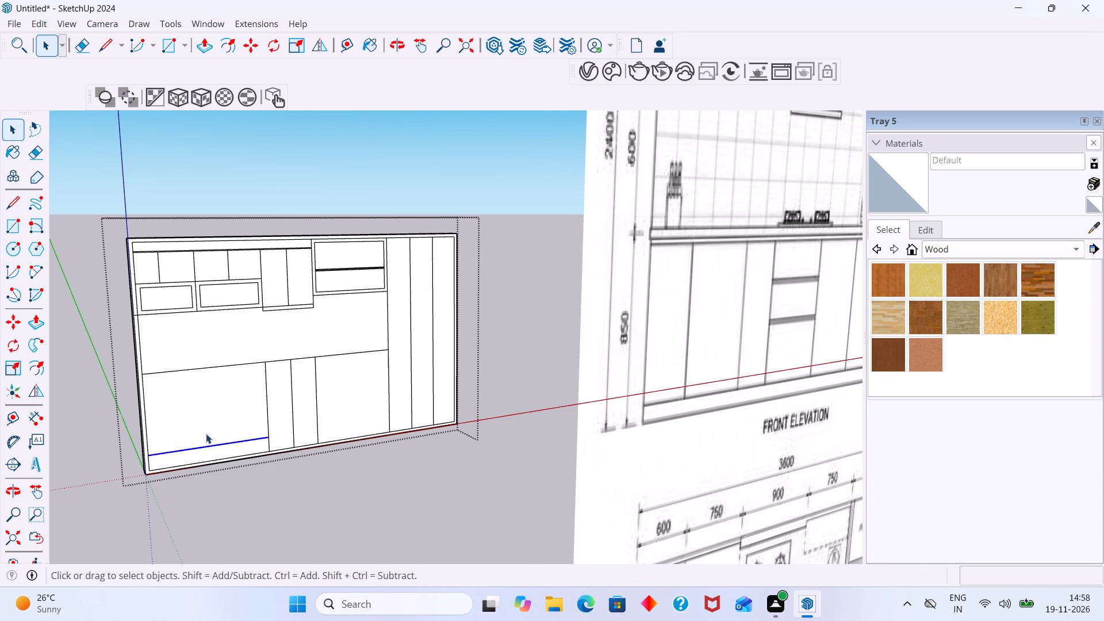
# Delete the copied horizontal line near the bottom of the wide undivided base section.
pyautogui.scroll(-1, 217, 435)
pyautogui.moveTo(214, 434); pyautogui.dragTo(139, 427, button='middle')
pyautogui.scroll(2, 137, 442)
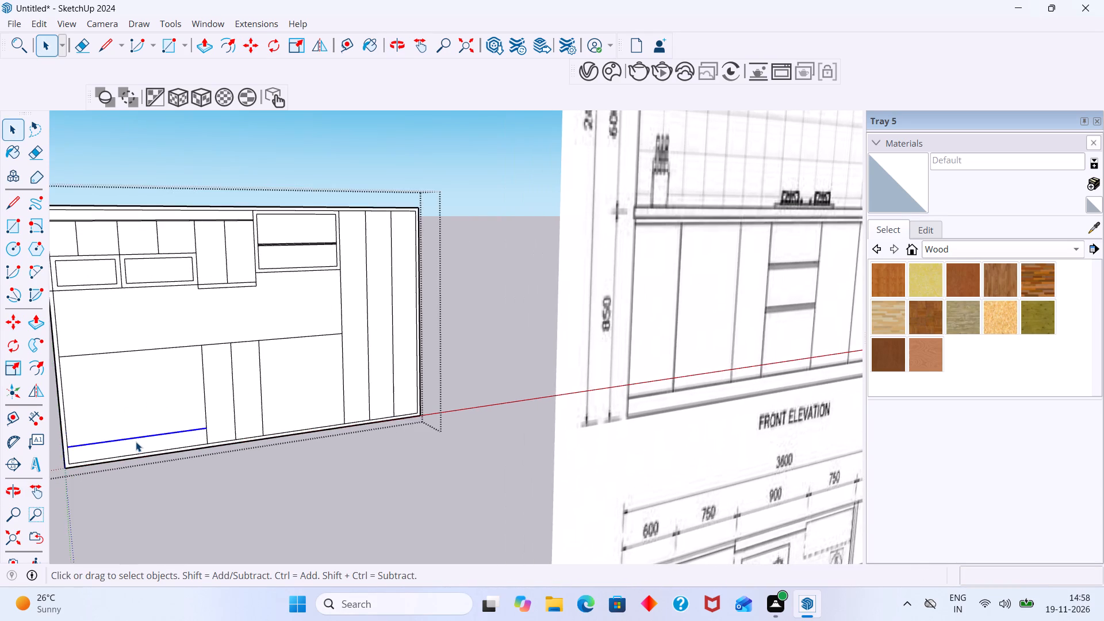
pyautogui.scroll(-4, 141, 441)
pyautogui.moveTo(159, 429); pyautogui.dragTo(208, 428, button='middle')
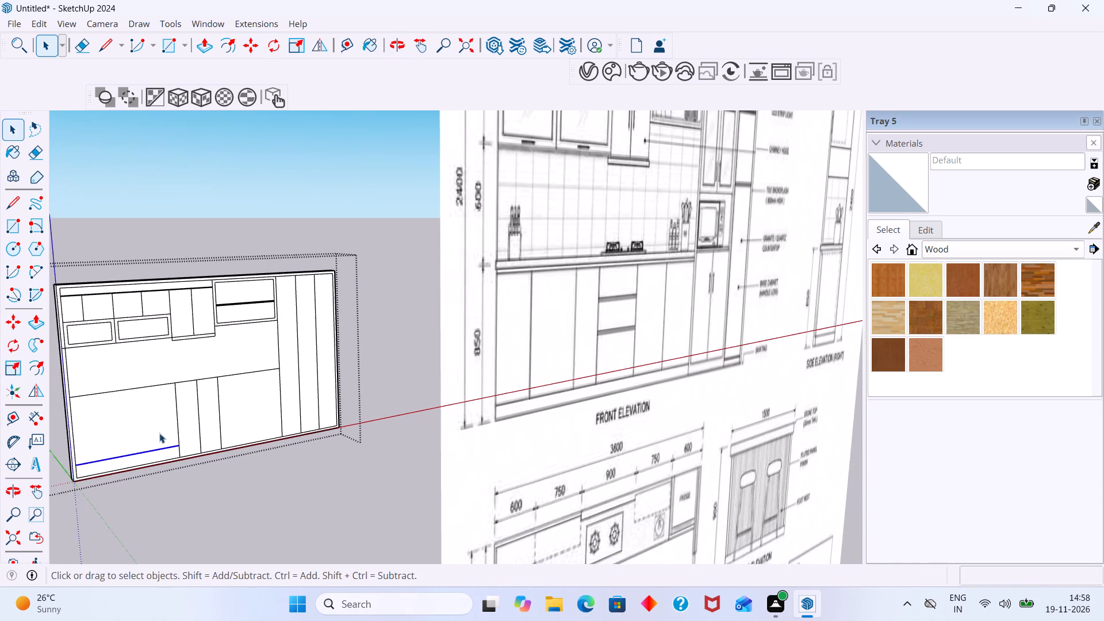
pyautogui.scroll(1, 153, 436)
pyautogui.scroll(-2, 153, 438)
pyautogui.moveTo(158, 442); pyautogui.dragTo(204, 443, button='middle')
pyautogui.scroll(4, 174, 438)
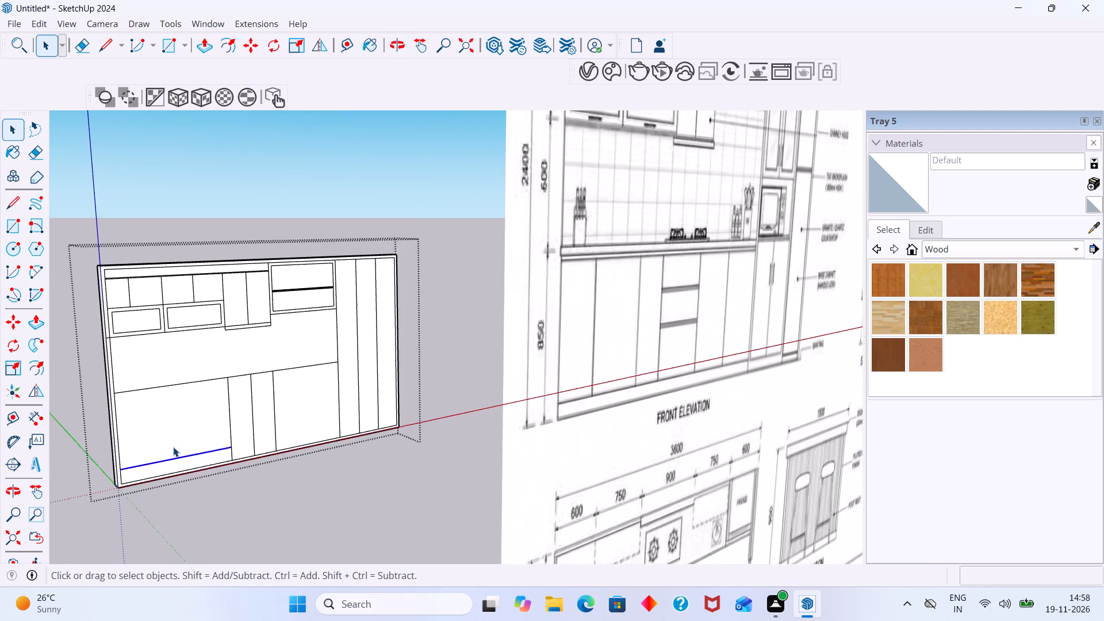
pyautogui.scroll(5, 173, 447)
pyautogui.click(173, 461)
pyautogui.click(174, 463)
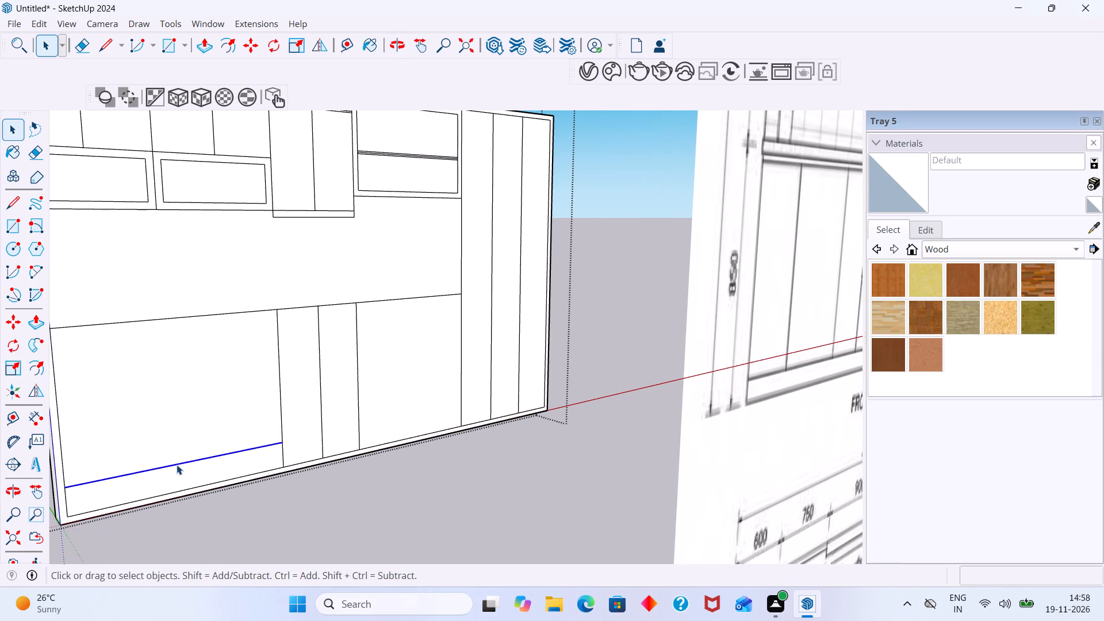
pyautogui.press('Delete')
# Measure the backsplash height from the underside of the wall cabinets down to the counter line.
pyautogui.scroll(-8, 161, 429)
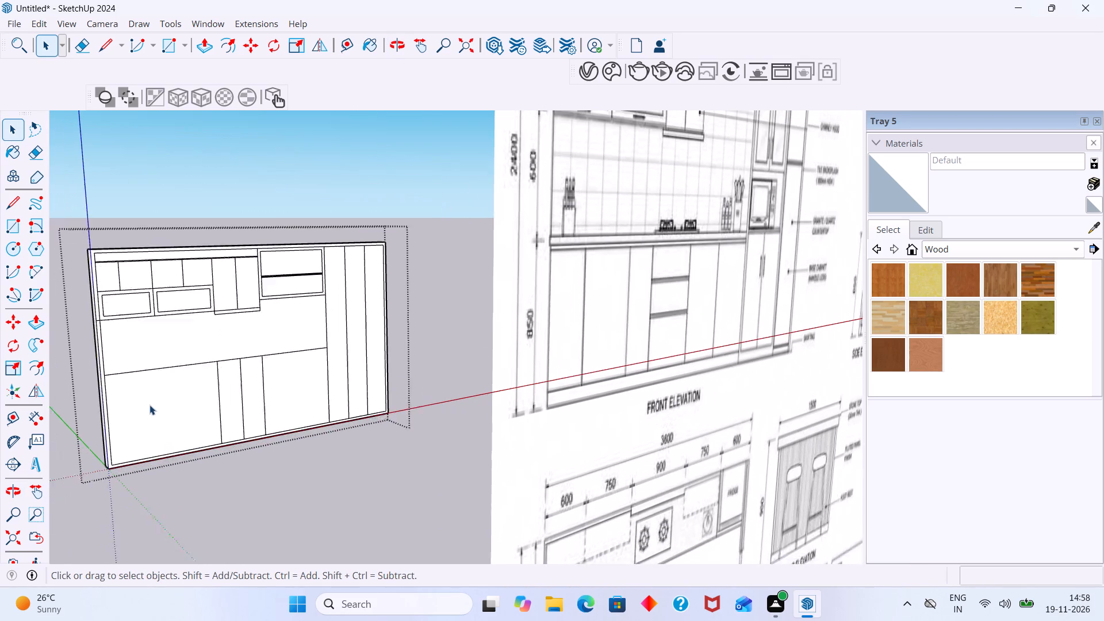
pyautogui.scroll(-1, 149, 405)
pyautogui.press('t')
pyautogui.scroll(6, 128, 344)
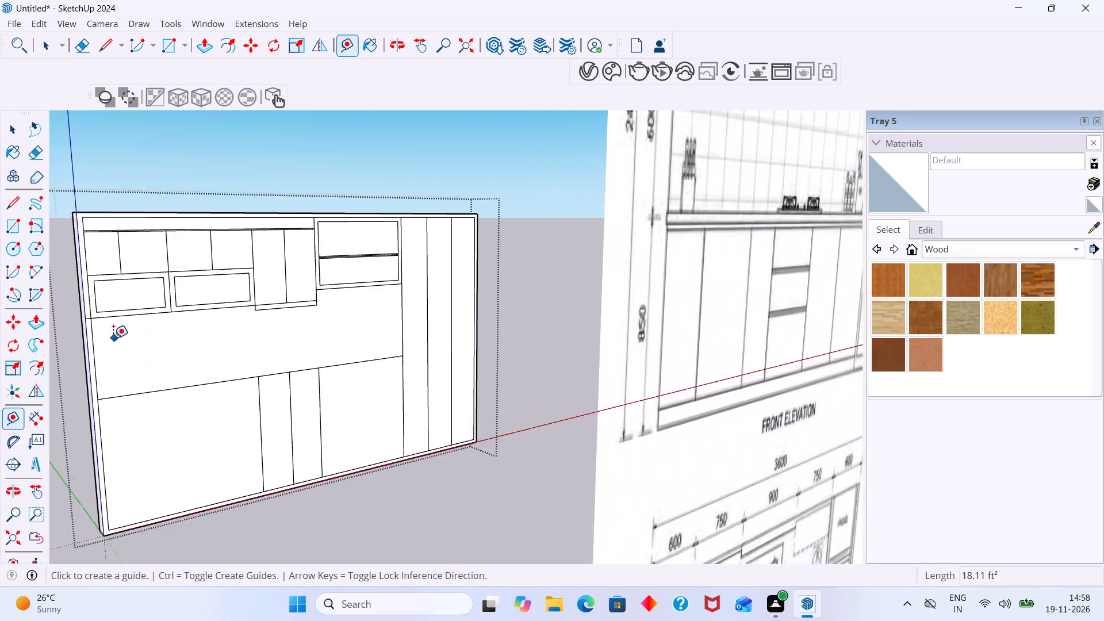
pyautogui.scroll(5, 113, 338)
pyautogui.click(104, 304)
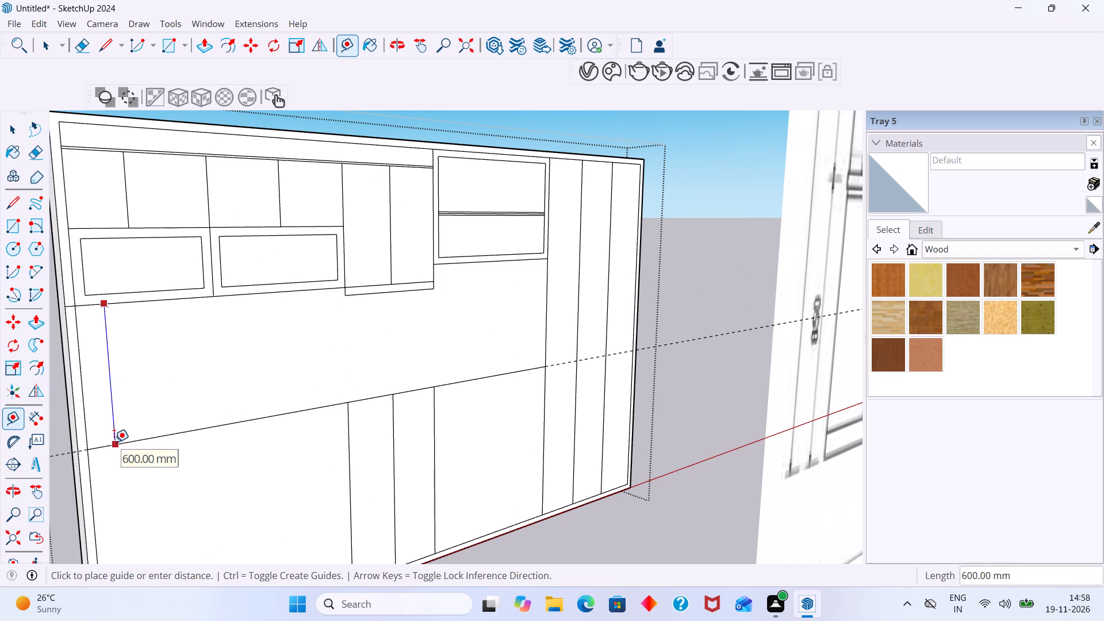
pyautogui.press('space')
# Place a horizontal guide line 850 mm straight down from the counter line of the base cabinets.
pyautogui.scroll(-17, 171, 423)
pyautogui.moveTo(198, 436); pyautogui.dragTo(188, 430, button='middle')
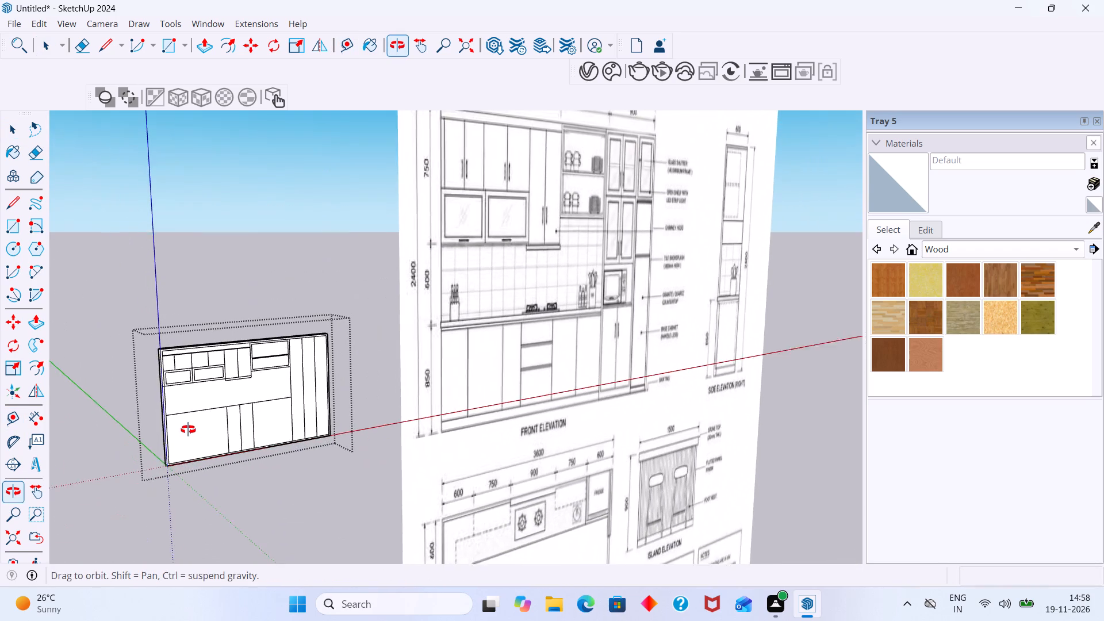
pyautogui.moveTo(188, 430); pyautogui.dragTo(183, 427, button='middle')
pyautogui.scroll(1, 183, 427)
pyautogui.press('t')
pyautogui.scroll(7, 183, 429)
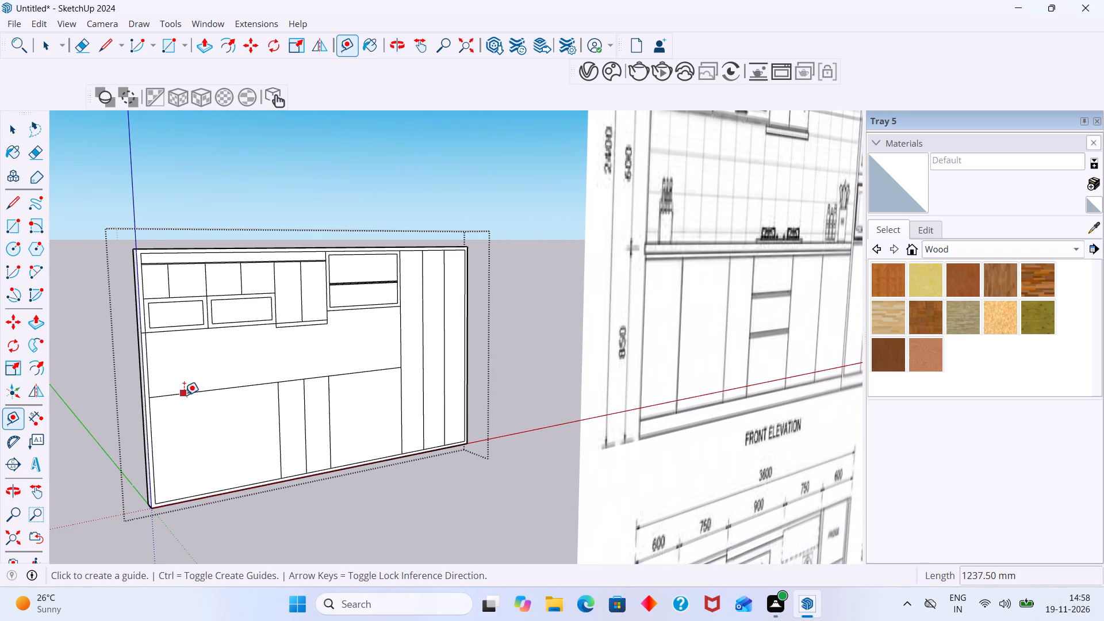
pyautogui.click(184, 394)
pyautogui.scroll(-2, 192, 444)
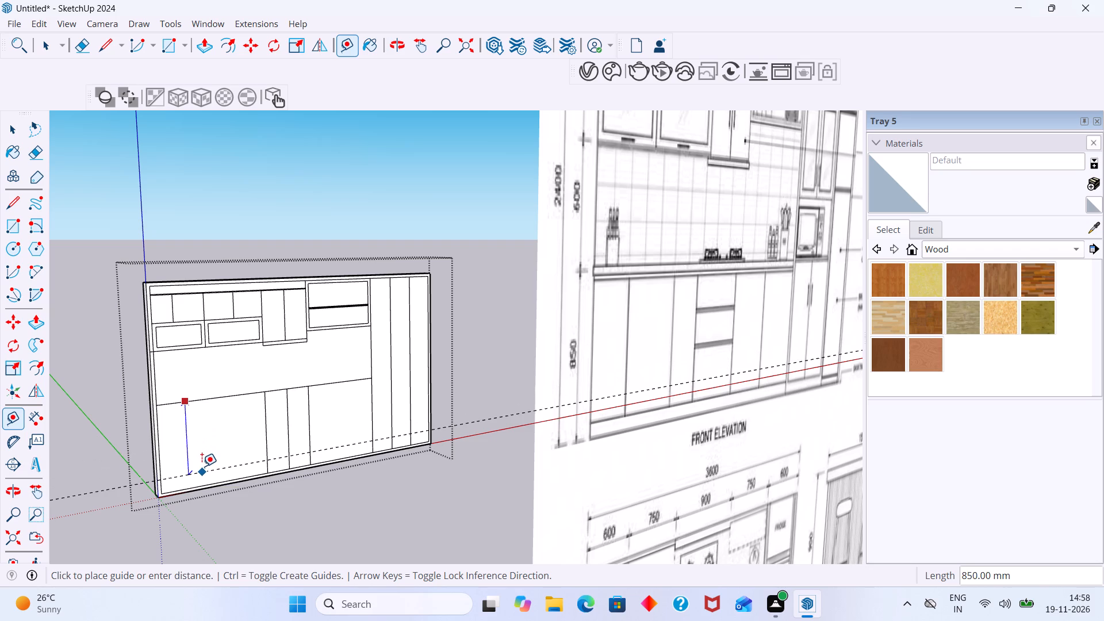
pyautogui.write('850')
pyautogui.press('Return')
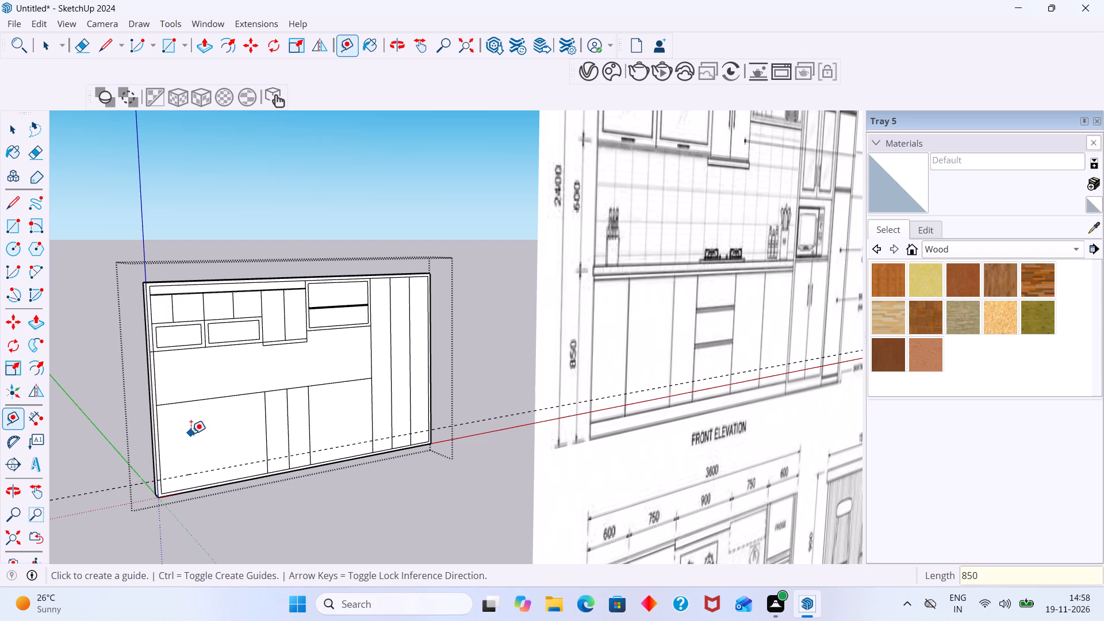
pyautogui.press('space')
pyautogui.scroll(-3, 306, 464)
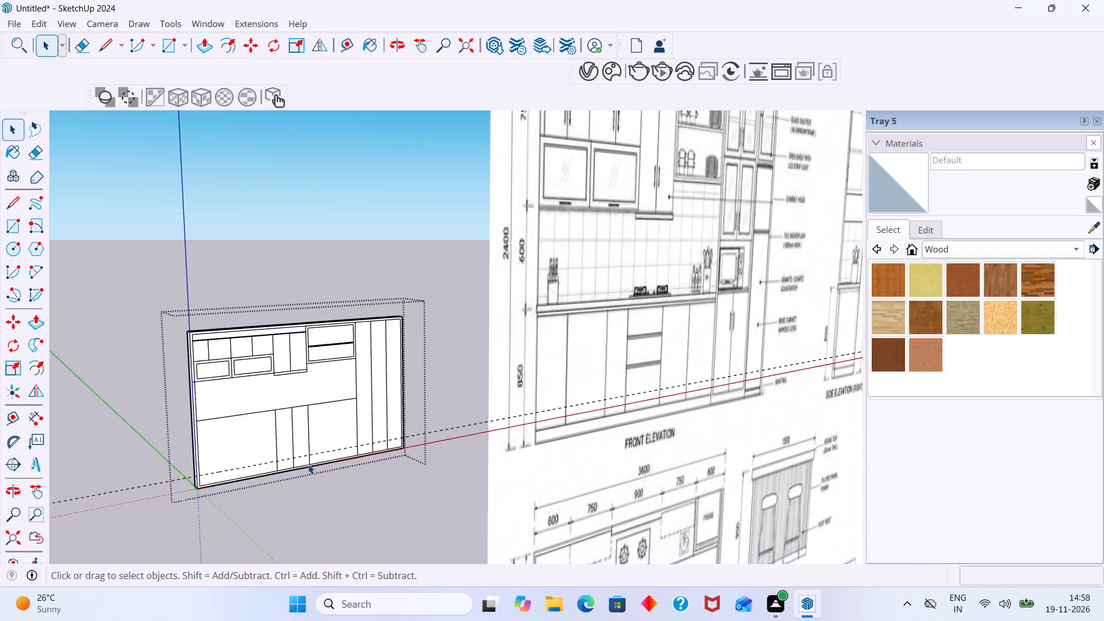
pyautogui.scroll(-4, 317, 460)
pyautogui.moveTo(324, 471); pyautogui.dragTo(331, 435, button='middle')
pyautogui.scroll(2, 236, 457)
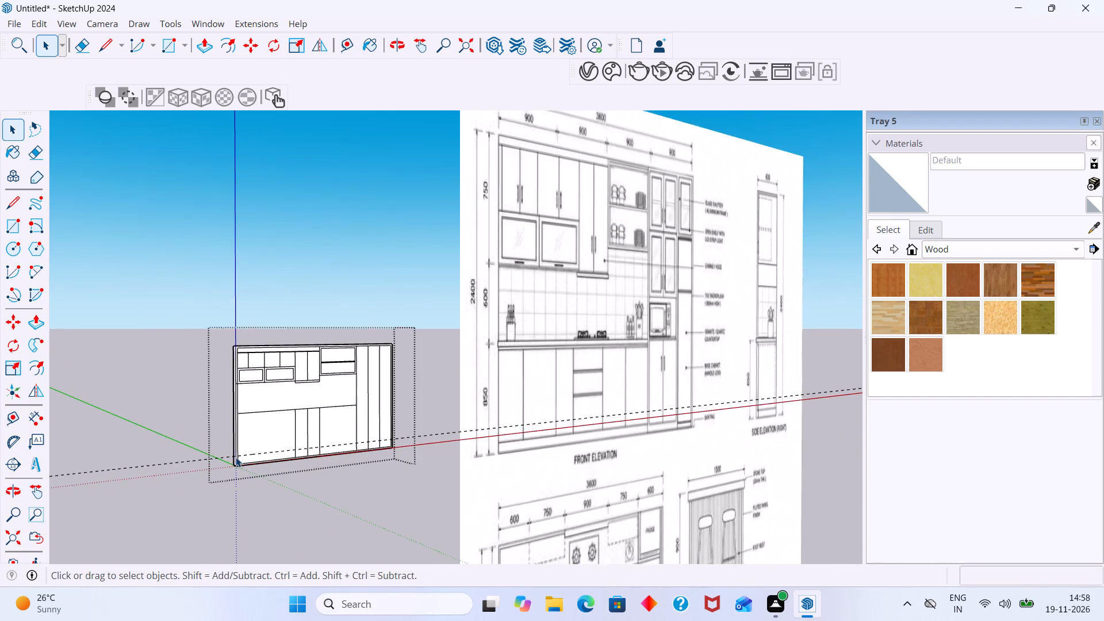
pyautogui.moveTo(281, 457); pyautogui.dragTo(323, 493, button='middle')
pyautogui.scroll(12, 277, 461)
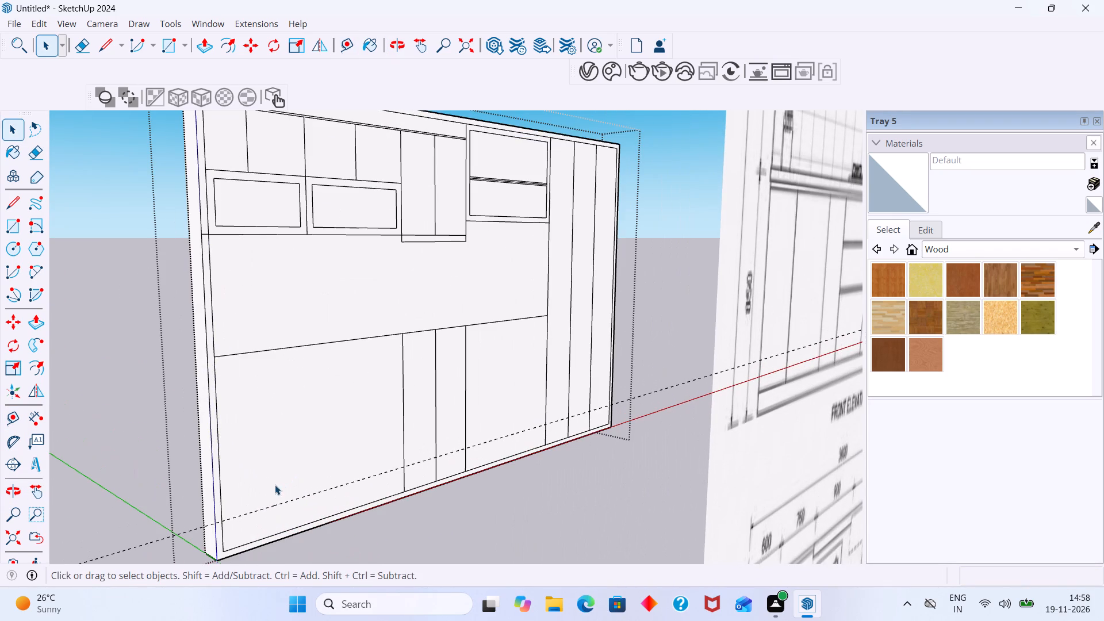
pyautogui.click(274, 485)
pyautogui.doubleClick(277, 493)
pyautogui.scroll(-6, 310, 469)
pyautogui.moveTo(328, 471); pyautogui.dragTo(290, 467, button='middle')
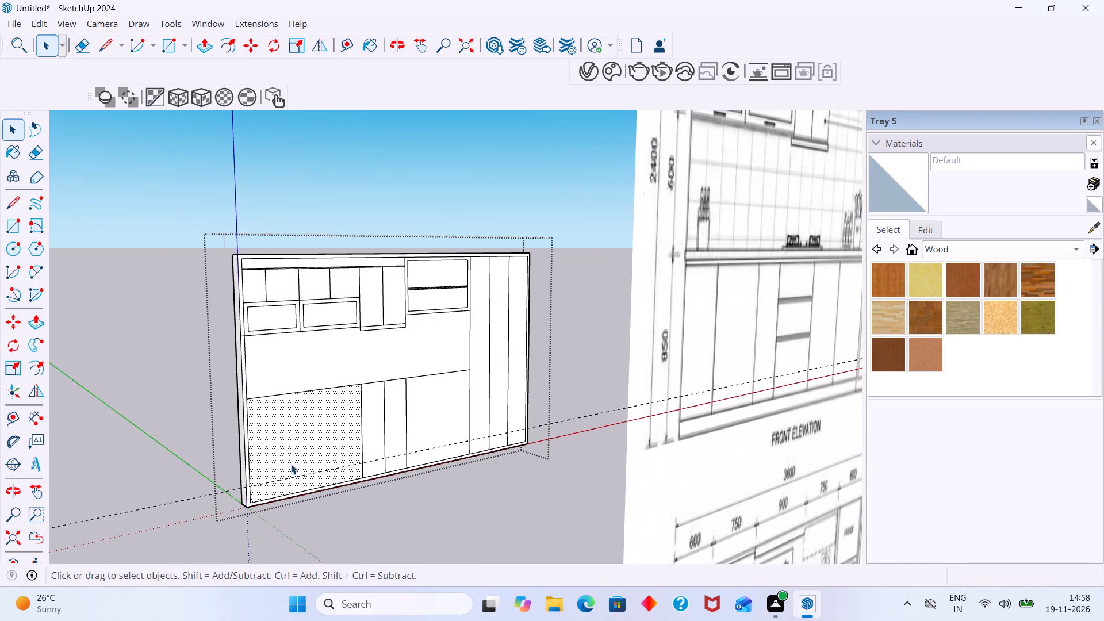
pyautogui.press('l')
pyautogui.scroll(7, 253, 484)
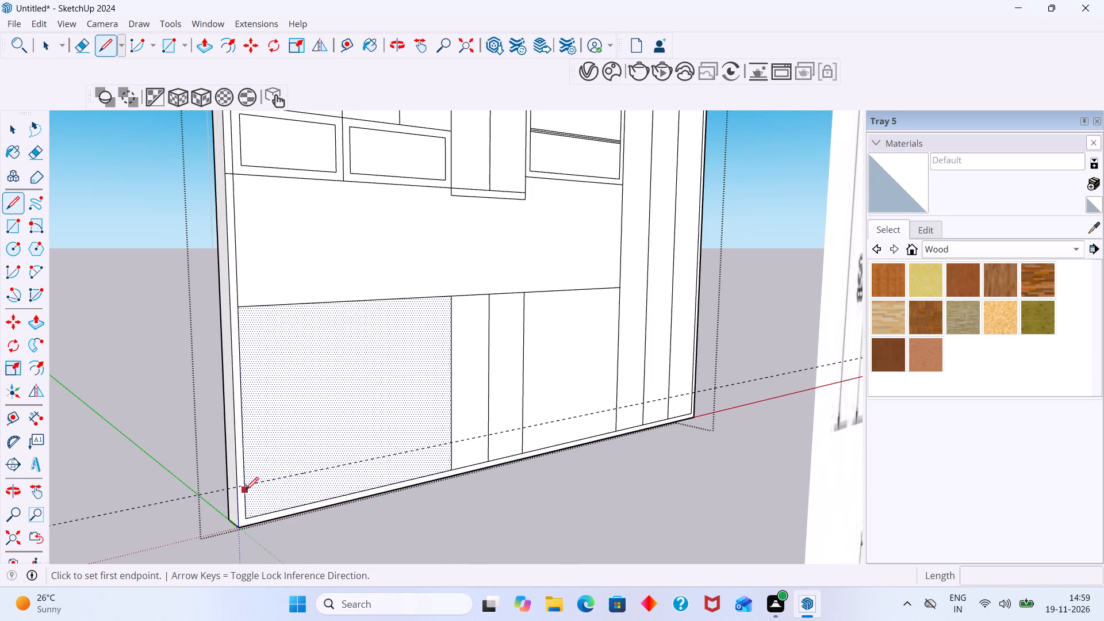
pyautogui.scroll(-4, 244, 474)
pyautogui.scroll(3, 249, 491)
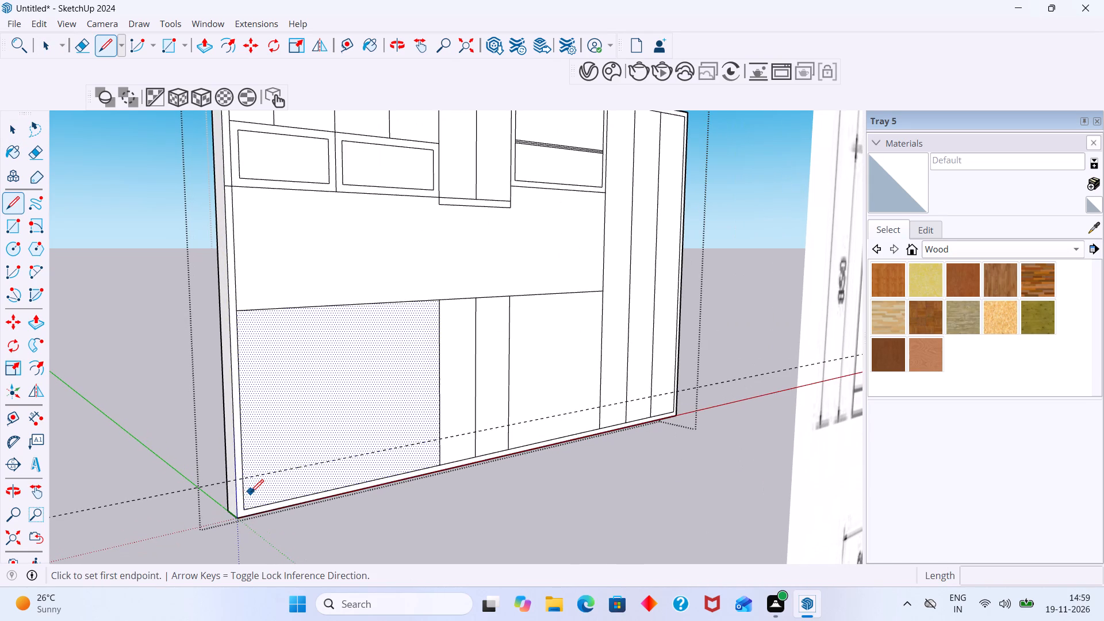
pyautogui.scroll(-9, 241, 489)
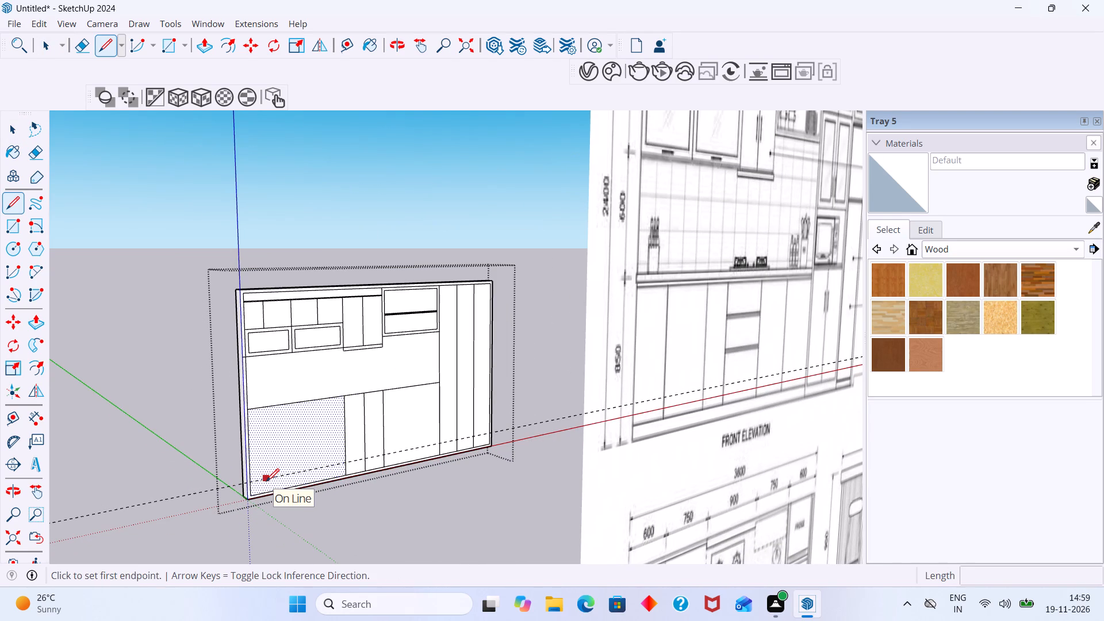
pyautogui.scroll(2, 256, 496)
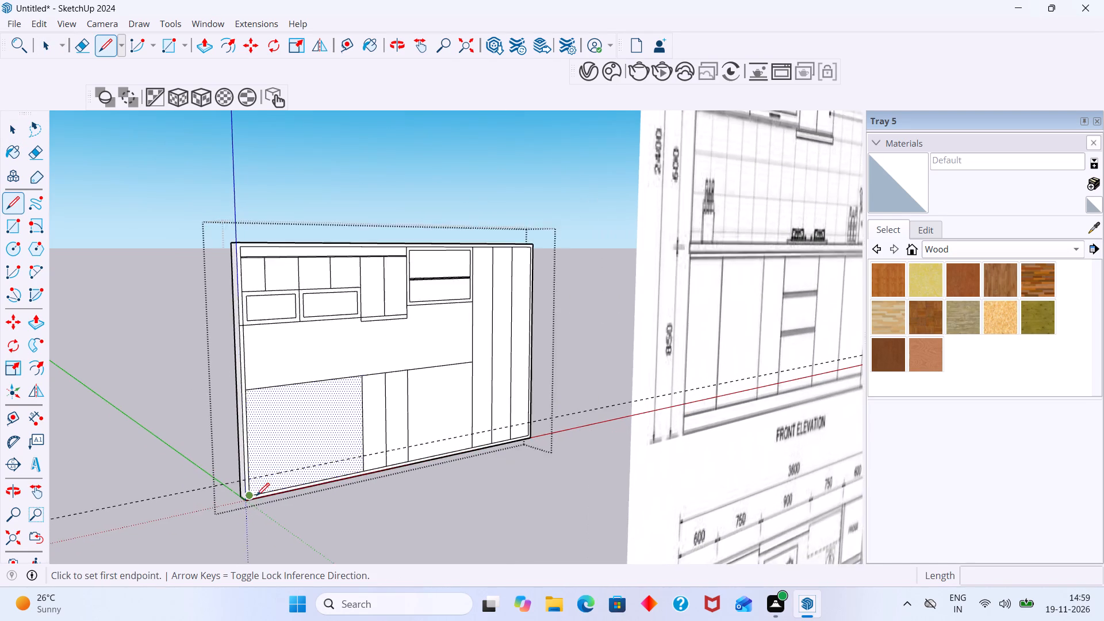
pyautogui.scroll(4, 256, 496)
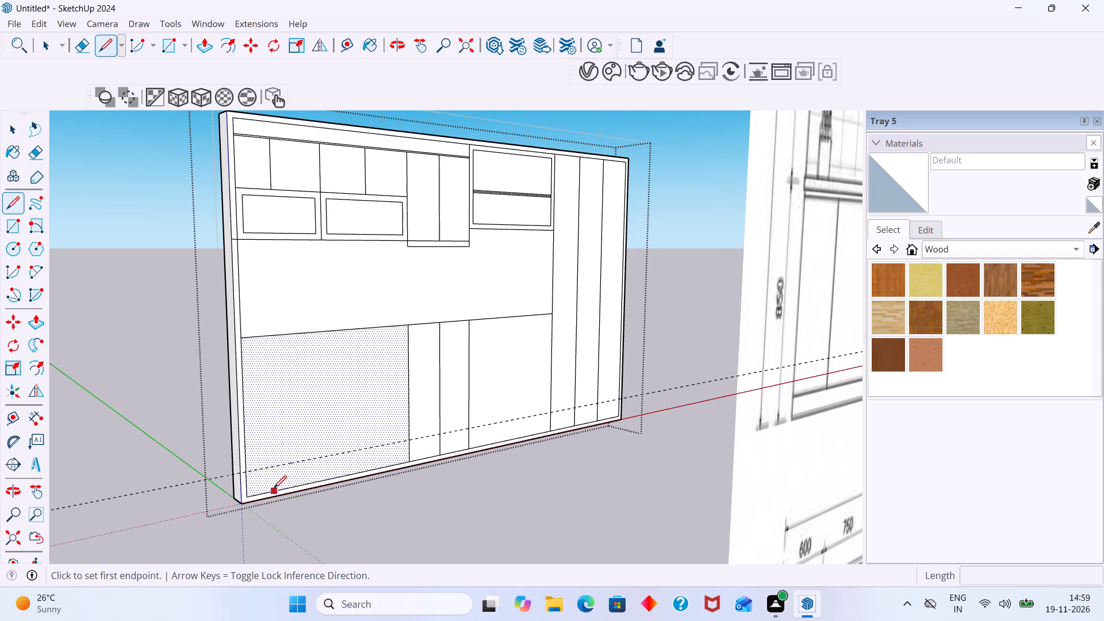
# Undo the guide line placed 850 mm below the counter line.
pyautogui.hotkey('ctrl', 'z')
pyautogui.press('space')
# Examine the base cabinets and the strip beneath them in the reference elevation against the cabinet model.
pyautogui.scroll(-12, 304, 477)
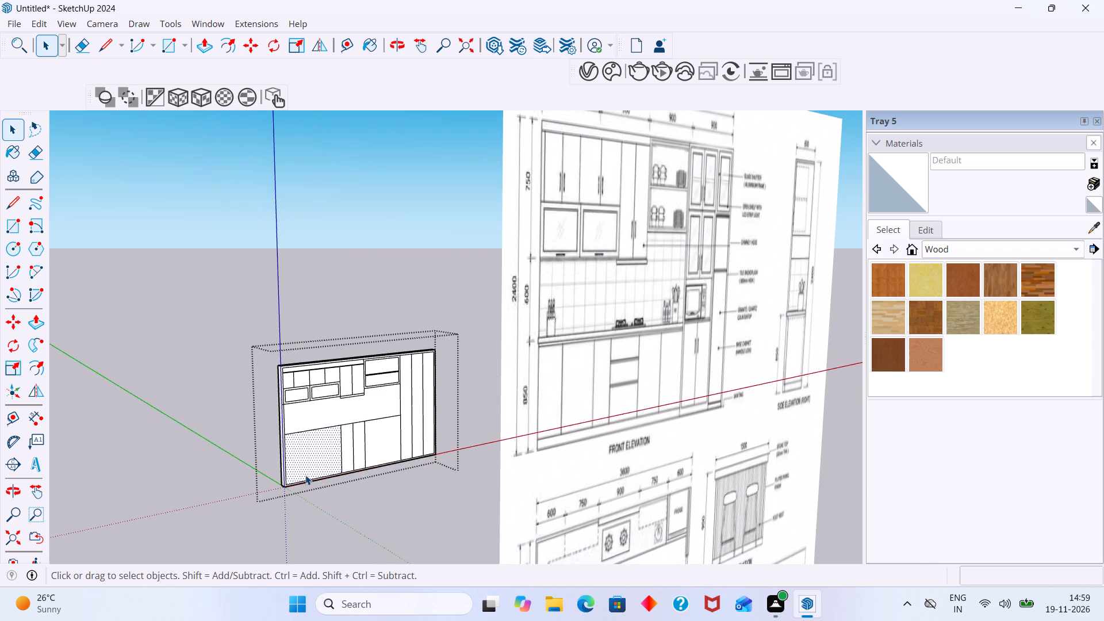
pyautogui.keyDown('shift'); pyautogui.moveTo(289, 467); pyautogui.dragTo(162, 477, button='middle'); pyautogui.keyUp('shift')
pyautogui.click(367, 409)
pyautogui.scroll(3, 177, 467)
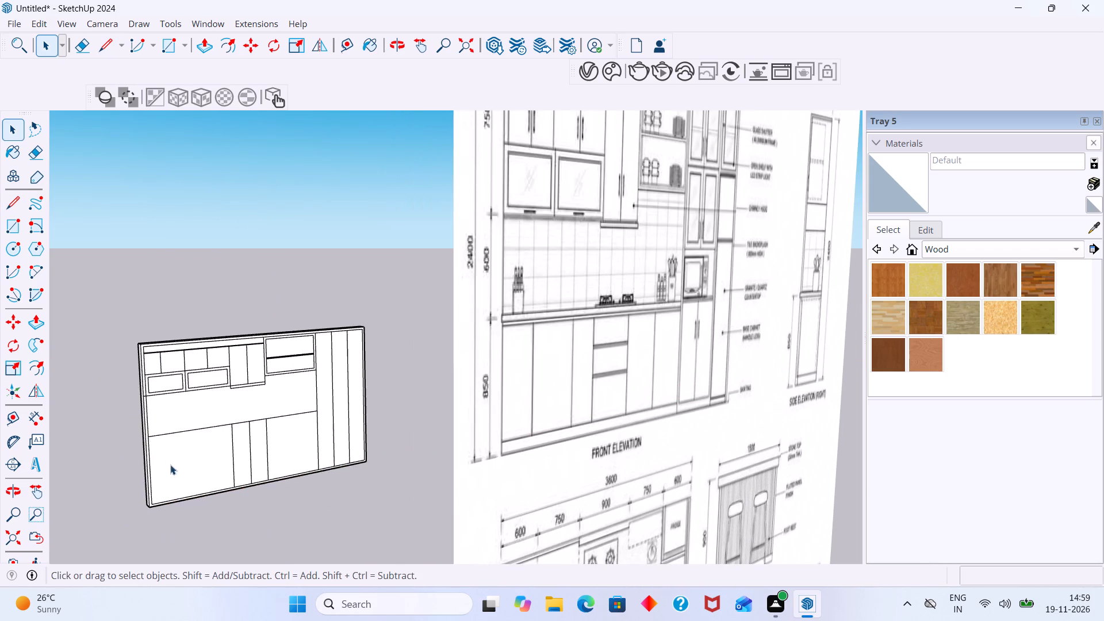
pyautogui.moveTo(202, 462); pyautogui.dragTo(274, 437, button='middle')
pyautogui.moveTo(204, 446); pyautogui.dragTo(161, 454, button='middle')
pyautogui.moveTo(178, 454); pyautogui.dragTo(151, 461, button='middle')
pyautogui.scroll(5, 183, 458)
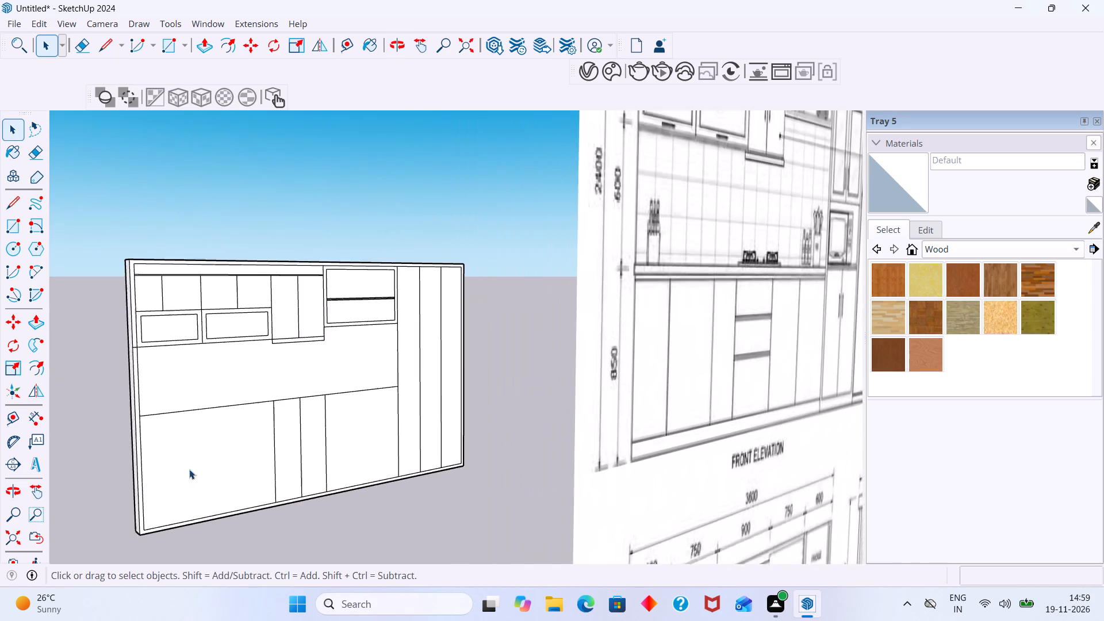
pyautogui.moveTo(189, 469); pyautogui.dragTo(137, 485, button='middle')
pyautogui.scroll(-1, 191, 477)
pyautogui.keyDown('shift'); pyautogui.moveTo(195, 476); pyautogui.dragTo(195, 420, button='middle'); pyautogui.keyUp('shift')
pyautogui.scroll(-4, 194, 427)
pyautogui.moveTo(193, 439); pyautogui.dragTo(202, 445, button='middle')
pyautogui.scroll(5, 185, 438)
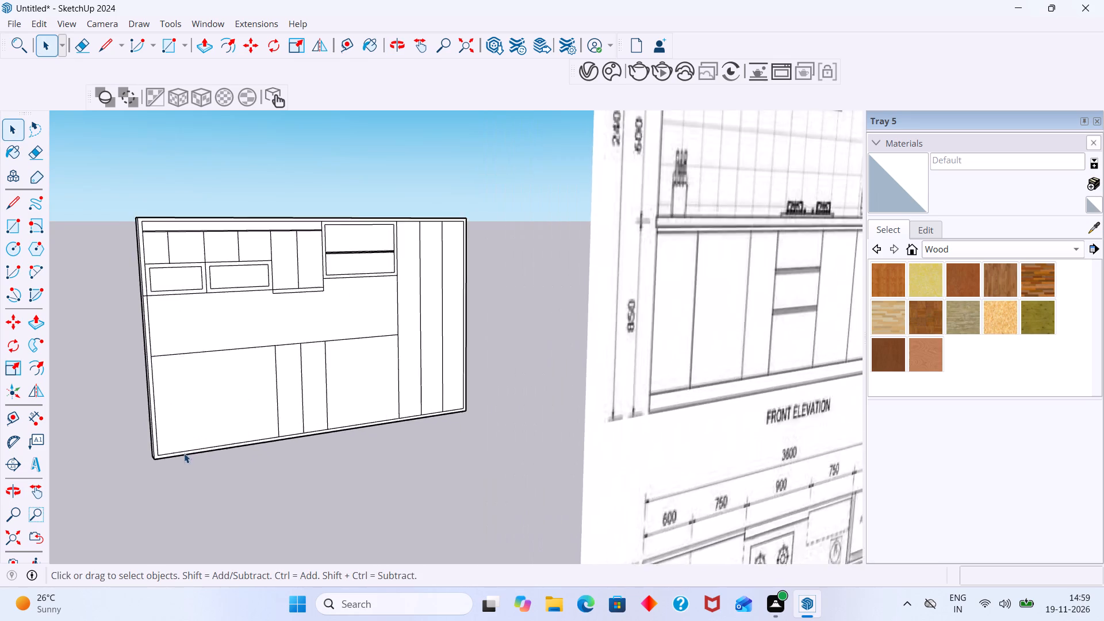
pyautogui.scroll(9, 184, 453)
# Open the cabinet group for editing and select the face of the wide undivided base section.
pyautogui.doubleClick(178, 439)
pyautogui.click(193, 432)
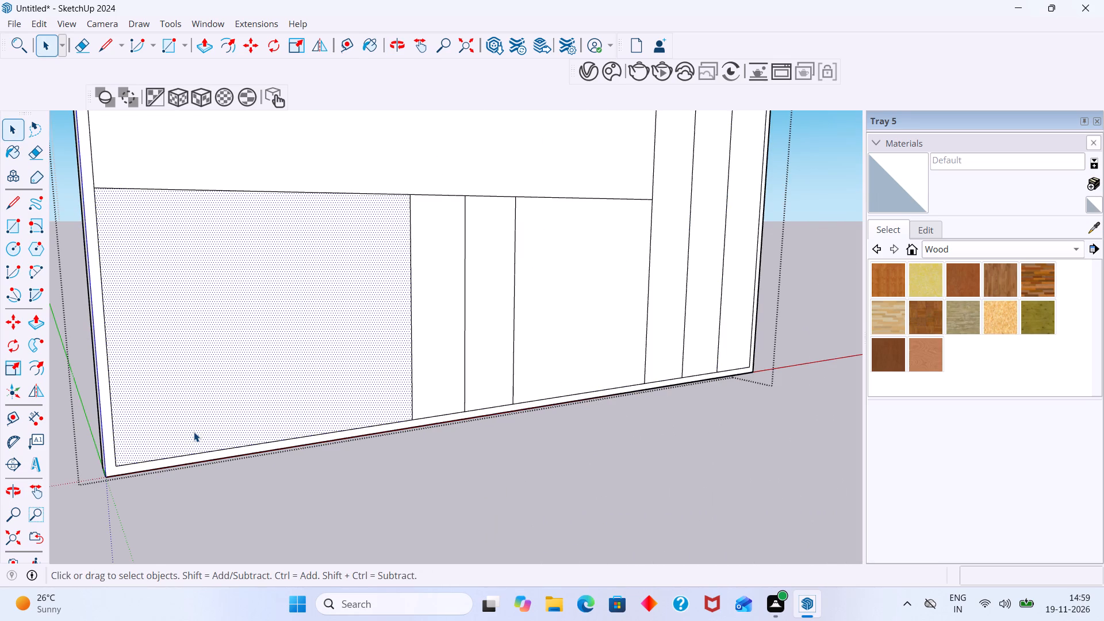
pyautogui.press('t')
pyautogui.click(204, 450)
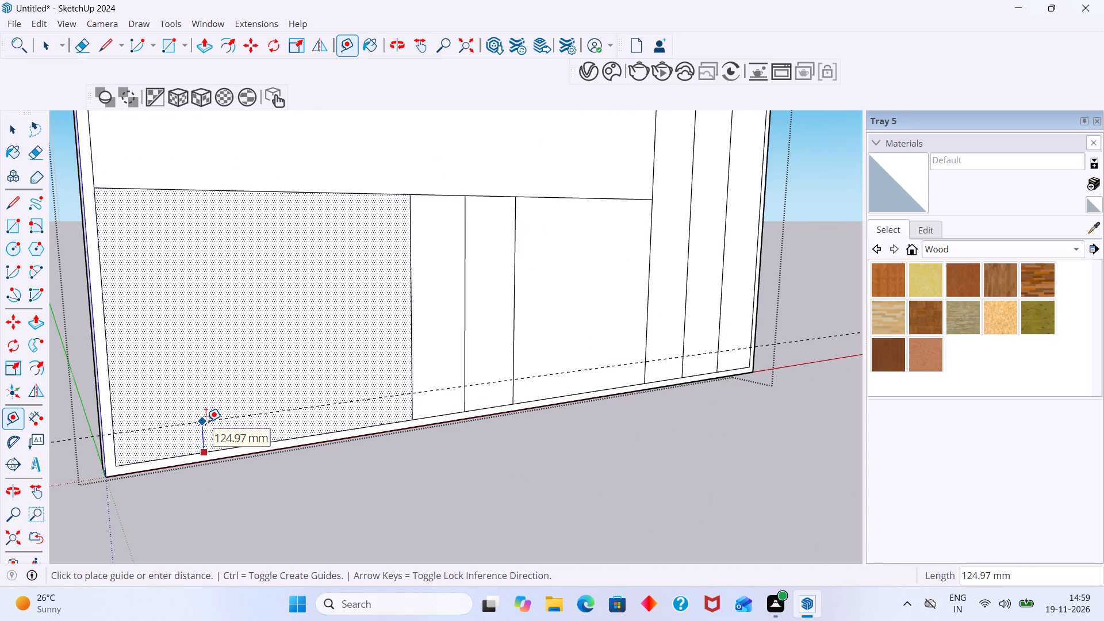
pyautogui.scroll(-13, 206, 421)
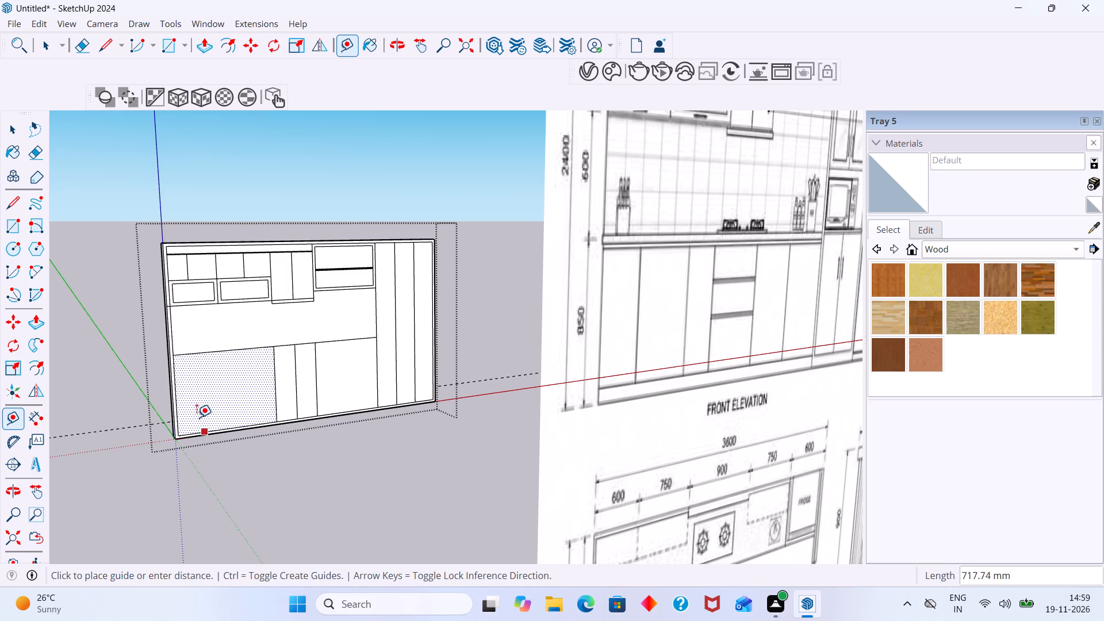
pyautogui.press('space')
# Place a horizontal guide line 100 mm above the outer bottom edge of the cabinet.
pyautogui.scroll(14, 185, 435)
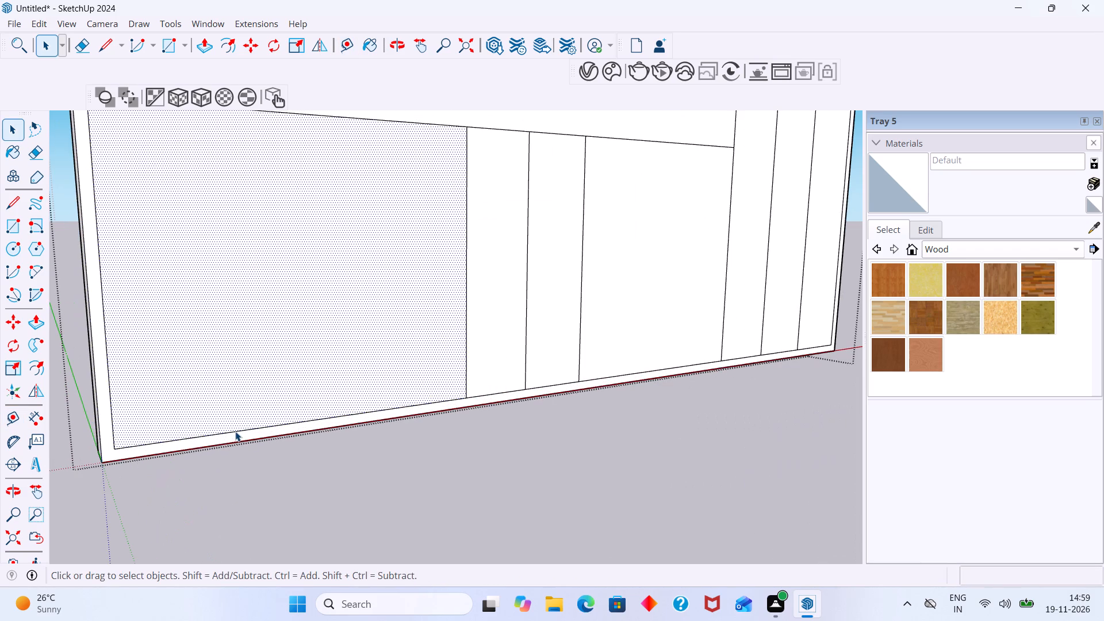
pyautogui.click(235, 431)
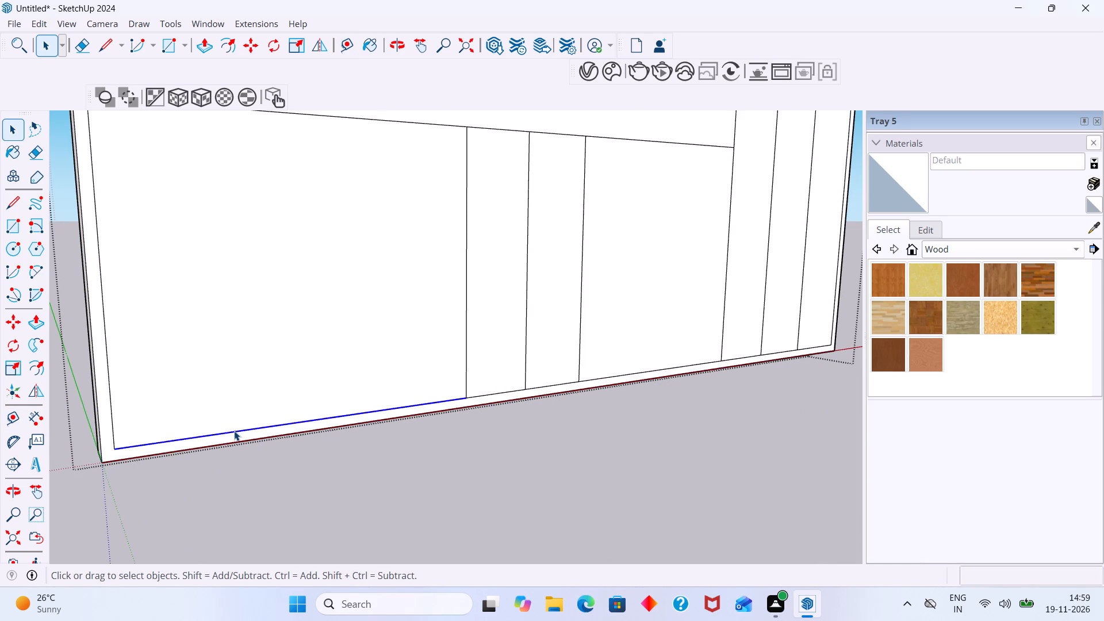
pyautogui.press('space')
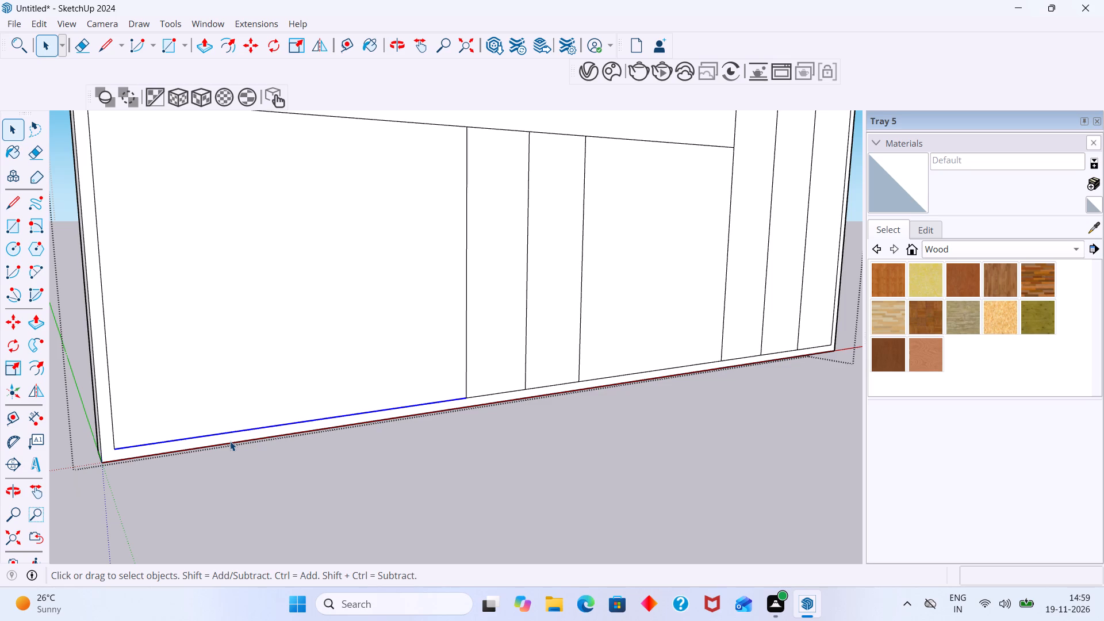
pyautogui.click(231, 441)
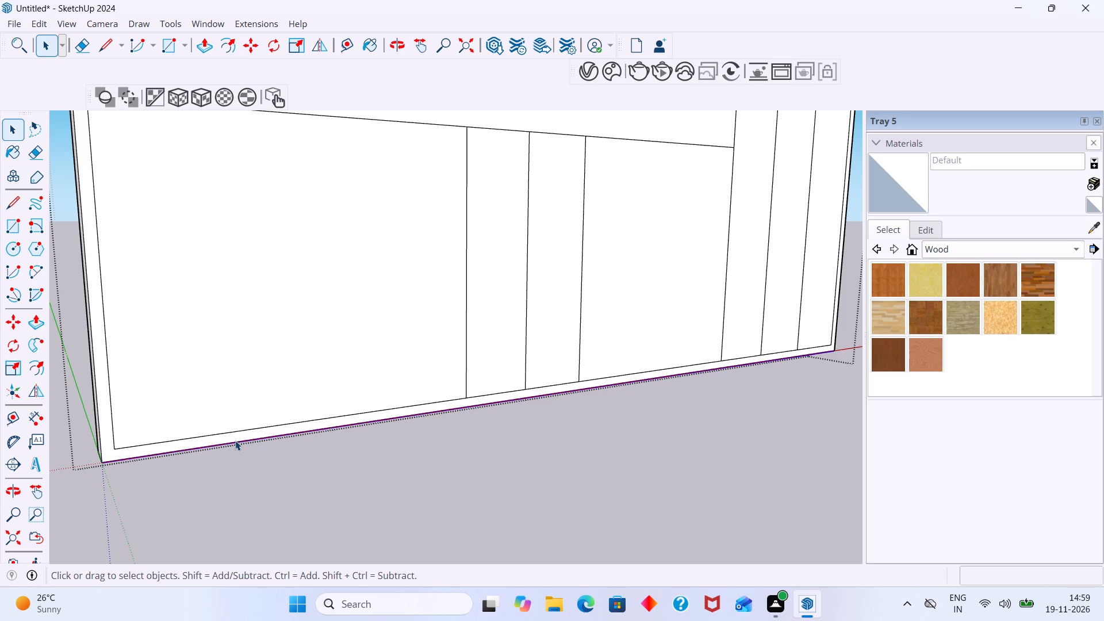
pyautogui.press('t')
pyautogui.click(236, 440)
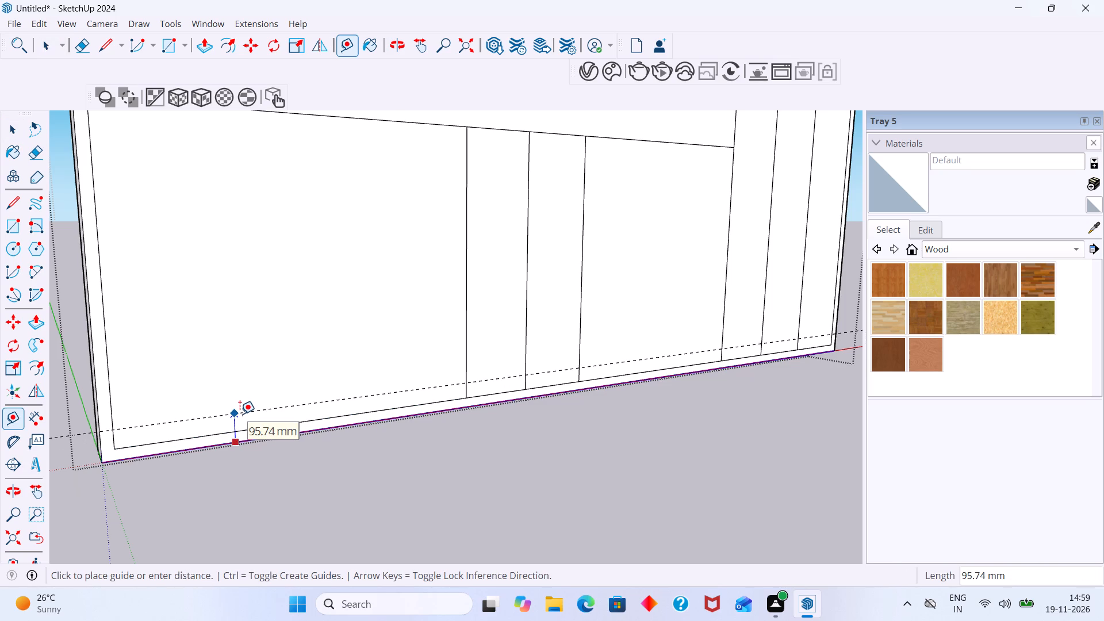
pyautogui.write('100')
pyautogui.press('Return')
pyautogui.press('space')
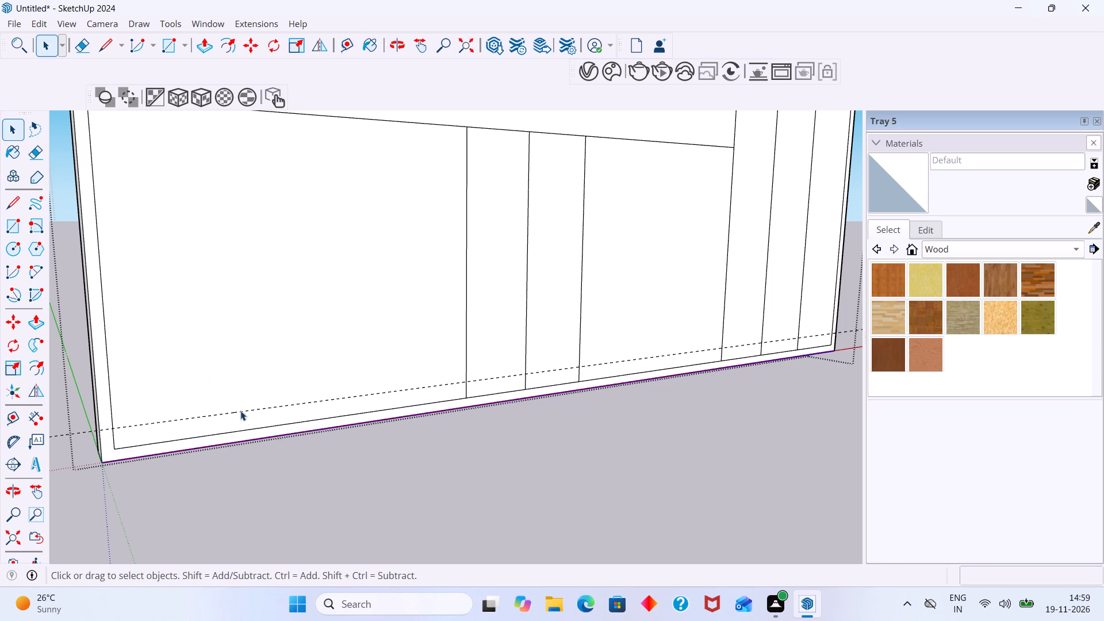
# Select every inner bottom edge segment across the cabinet's full width and weld them into a single edge.
pyautogui.click(241, 429)
pyautogui.doubleClick(239, 430)
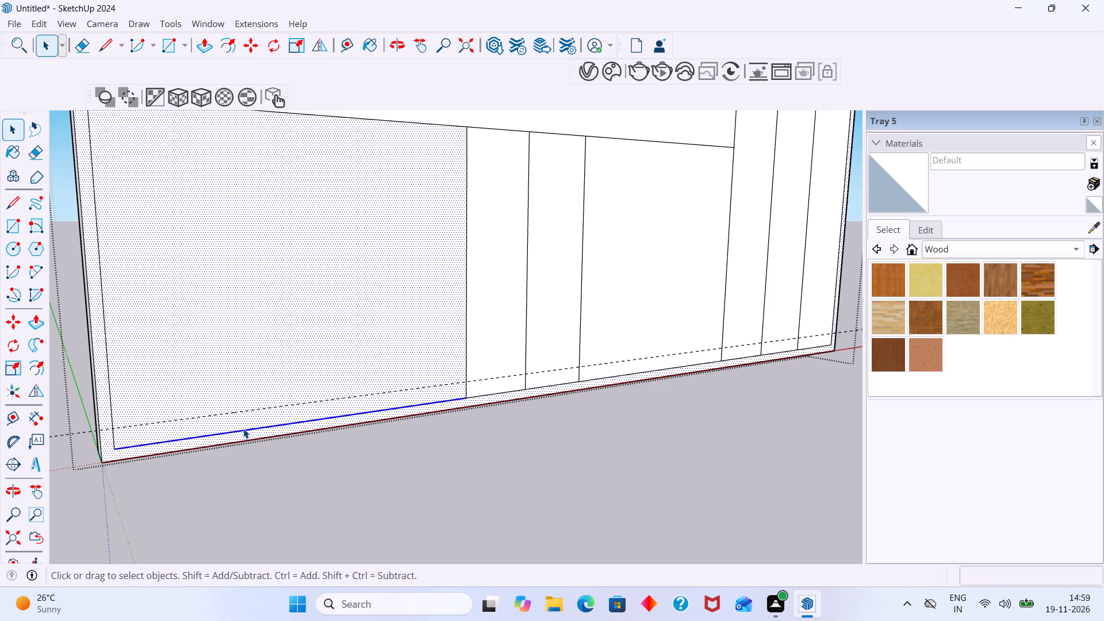
pyautogui.click(243, 428)
pyautogui.click(246, 428)
pyautogui.click(246, 428)
pyautogui.doubleClick(246, 427)
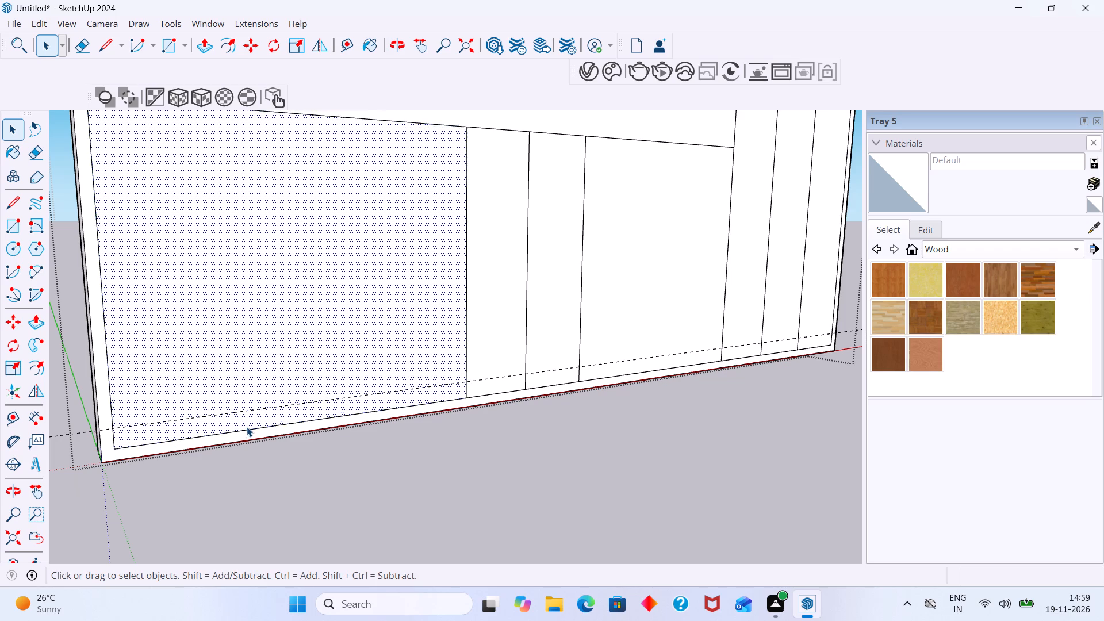
pyautogui.doubleClick(248, 428)
pyautogui.click(248, 428)
pyautogui.click(246, 420)
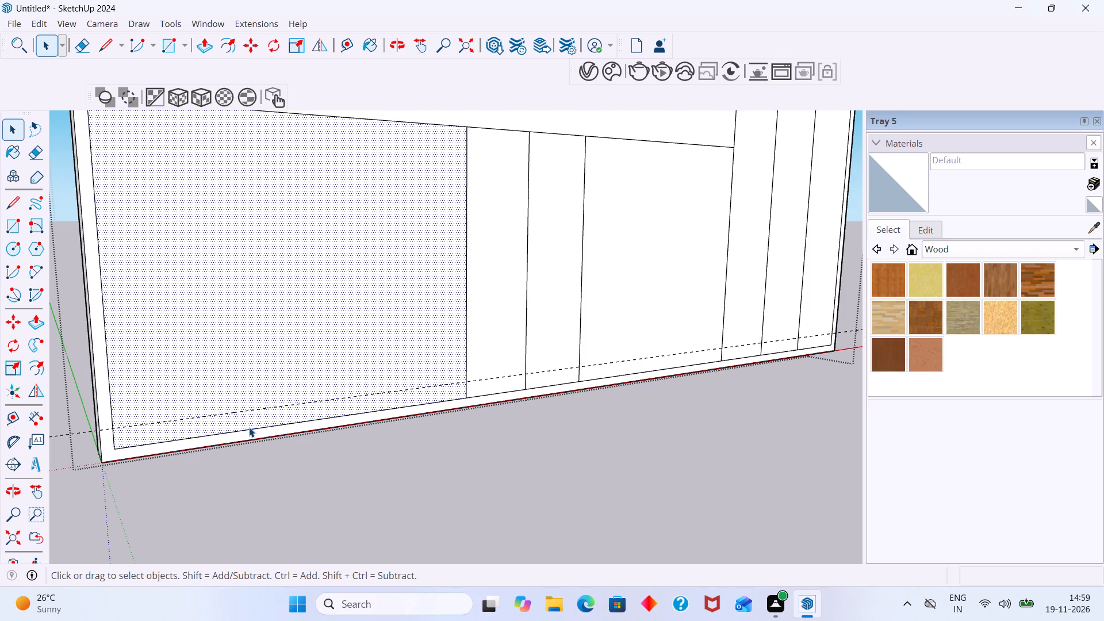
pyautogui.click(249, 428)
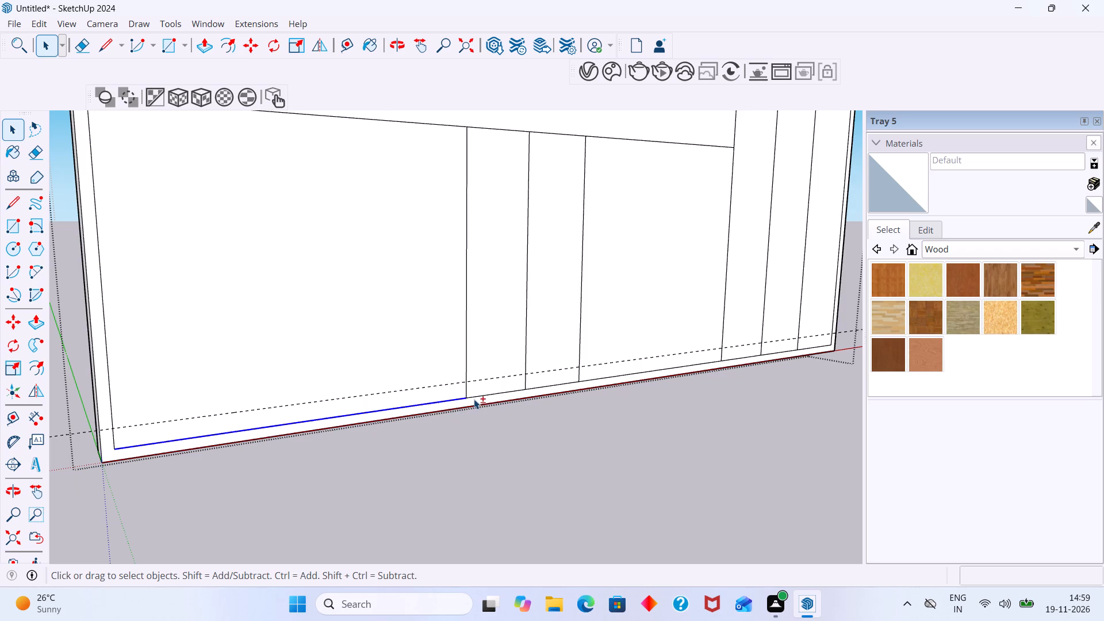
pyautogui.keyDown('shift'); pyautogui.moveTo(474, 399); pyautogui.dragTo(474, 392); pyautogui.keyUp('shift')
pyautogui.keyDown('shift'); pyautogui.click(478, 393); pyautogui.keyUp('shift')
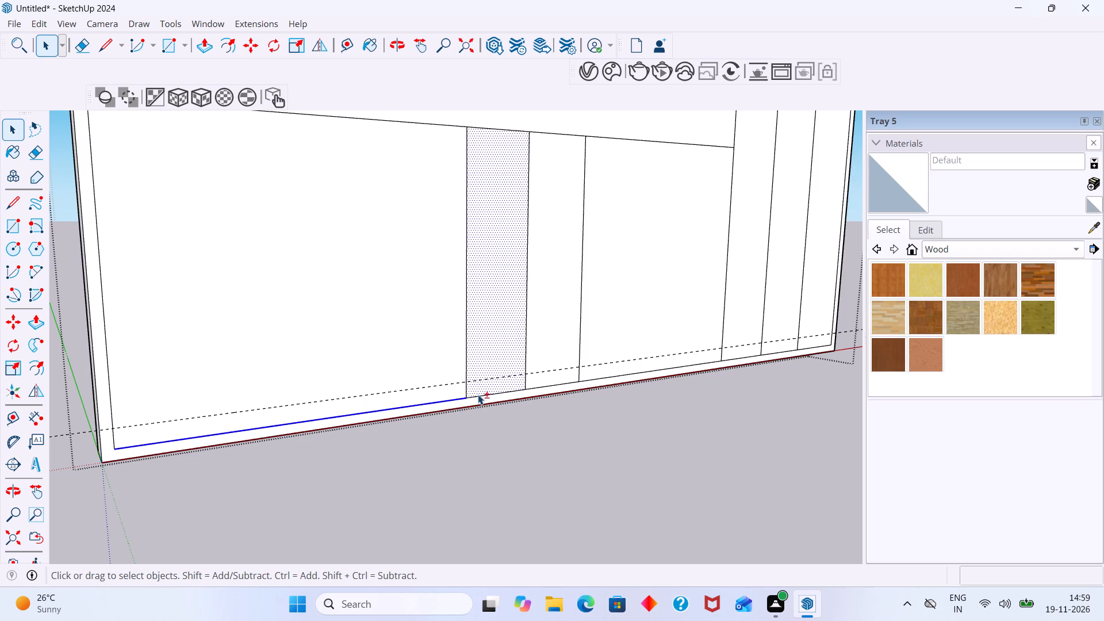
pyautogui.keyDown('shift'); pyautogui.moveTo(451, 390); pyautogui.dragTo(213, 391, button='middle'); pyautogui.keyUp('shift')
pyautogui.keyDown('shift'); pyautogui.scroll(8, 290, 391); pyautogui.keyUp('shift')
pyautogui.keyDown('shift'); pyautogui.moveTo(347, 387); pyautogui.dragTo(329, 350); pyautogui.keyUp('shift')
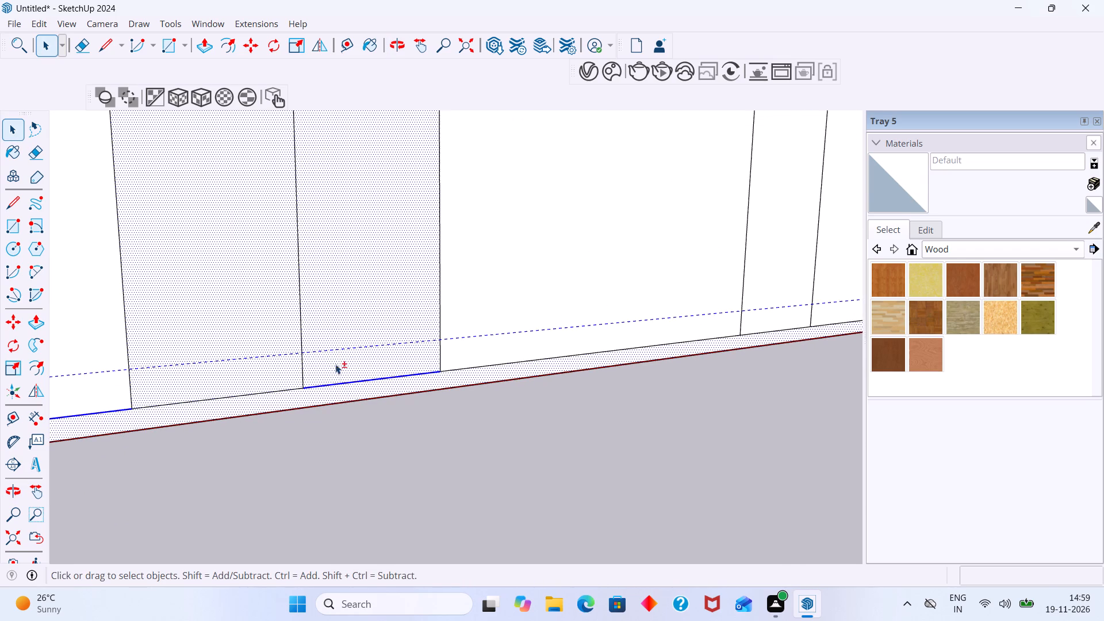
pyautogui.keyDown('shift'); pyautogui.click(331, 310); pyautogui.keyUp('shift')
pyautogui.keyDown('shift'); pyautogui.click(274, 372); pyautogui.keyUp('shift')
pyautogui.keyDown('shift'); pyautogui.moveTo(275, 398); pyautogui.dragTo(253, 384); pyautogui.keyUp('shift')
pyautogui.keyDown('shift'); pyautogui.click(262, 402); pyautogui.keyUp('shift')
pyautogui.keyDown('shift'); pyautogui.click(247, 374); pyautogui.keyUp('shift')
pyautogui.keyDown('shift'); pyautogui.click(256, 403); pyautogui.keyUp('shift')
pyautogui.keyDown('shift'); pyautogui.scroll(-1, 287, 376); pyautogui.keyUp('shift')
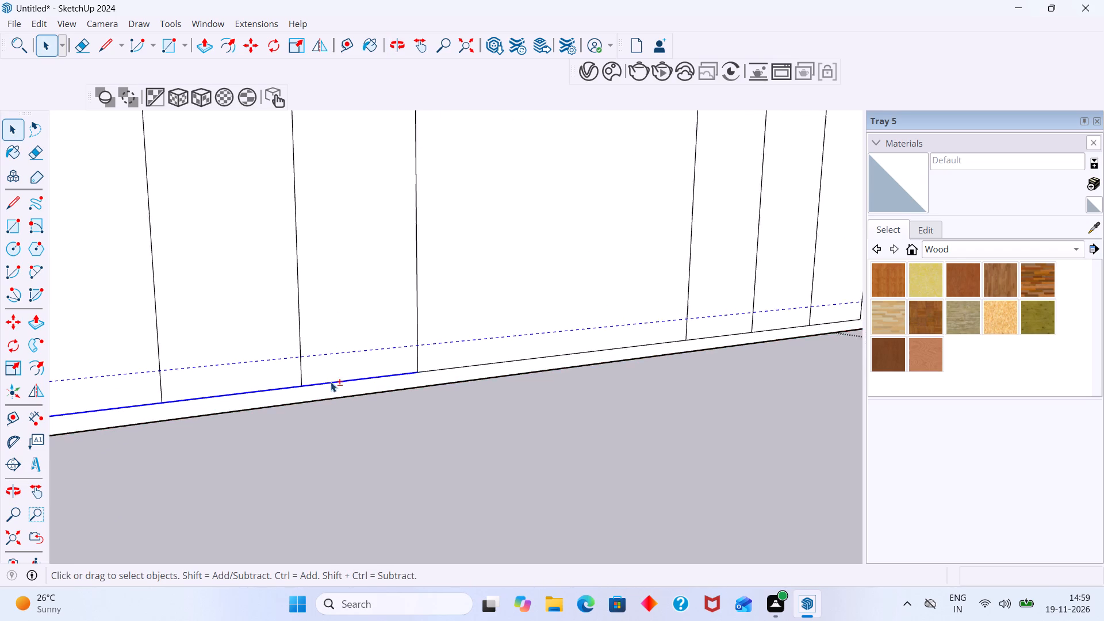
pyautogui.keyDown('shift'); pyautogui.scroll(-4, 331, 382); pyautogui.keyUp('shift')
pyautogui.keyDown('shift'); pyautogui.scroll(6, 439, 348); pyautogui.keyUp('shift')
pyautogui.keyDown('shift'); pyautogui.scroll(-1, 433, 363); pyautogui.keyUp('shift')
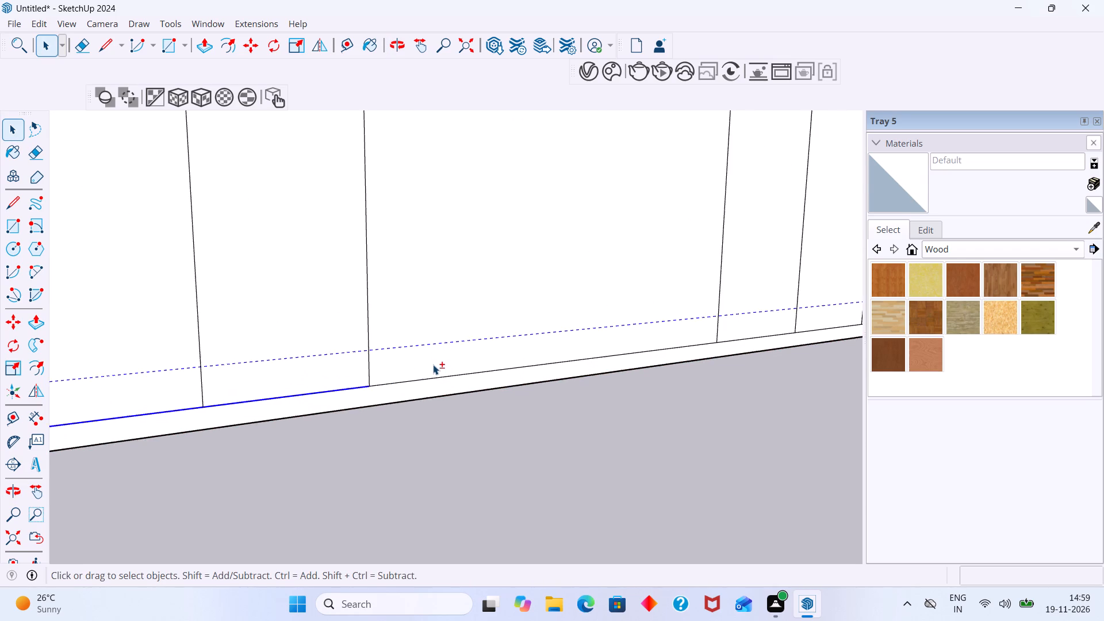
pyautogui.keyDown('shift'); pyautogui.scroll(-13, 433, 365); pyautogui.keyUp('shift')
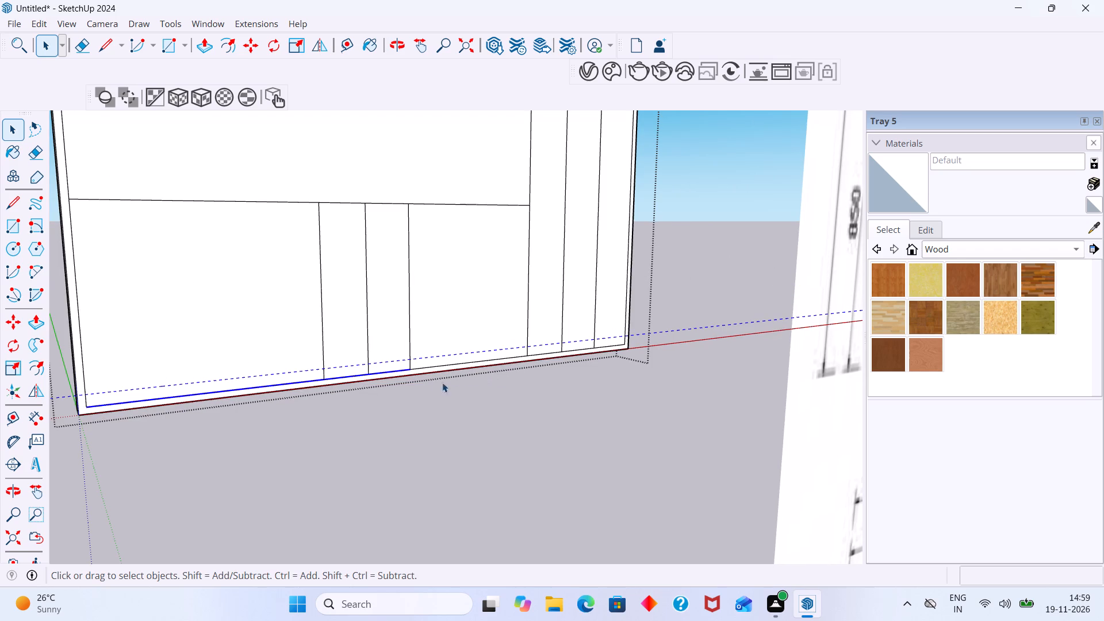
pyautogui.keyDown('shift'); pyautogui.scroll(6, 430, 357); pyautogui.keyUp('shift')
pyautogui.keyDown('shift'); pyautogui.click(435, 360); pyautogui.keyUp('shift')
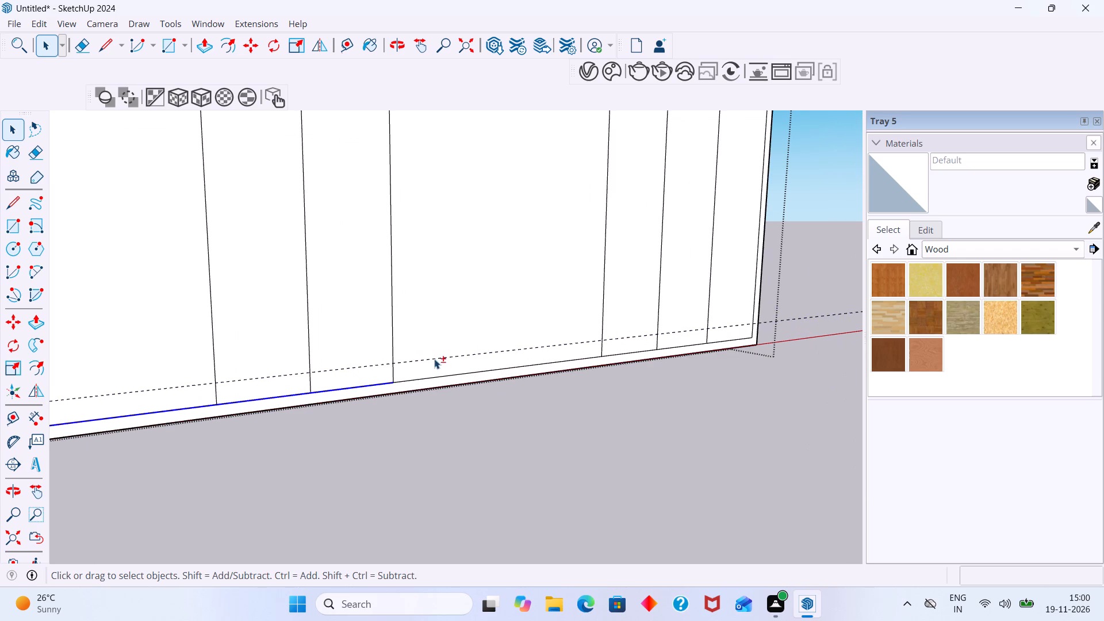
pyautogui.keyDown('shift'); pyautogui.moveTo(435, 385); pyautogui.dragTo(426, 371); pyautogui.keyUp('shift')
pyautogui.keyDown('shift'); pyautogui.scroll(5, 430, 374); pyautogui.keyUp('shift')
pyautogui.keyDown('shift'); pyautogui.click(425, 365); pyautogui.keyUp('shift')
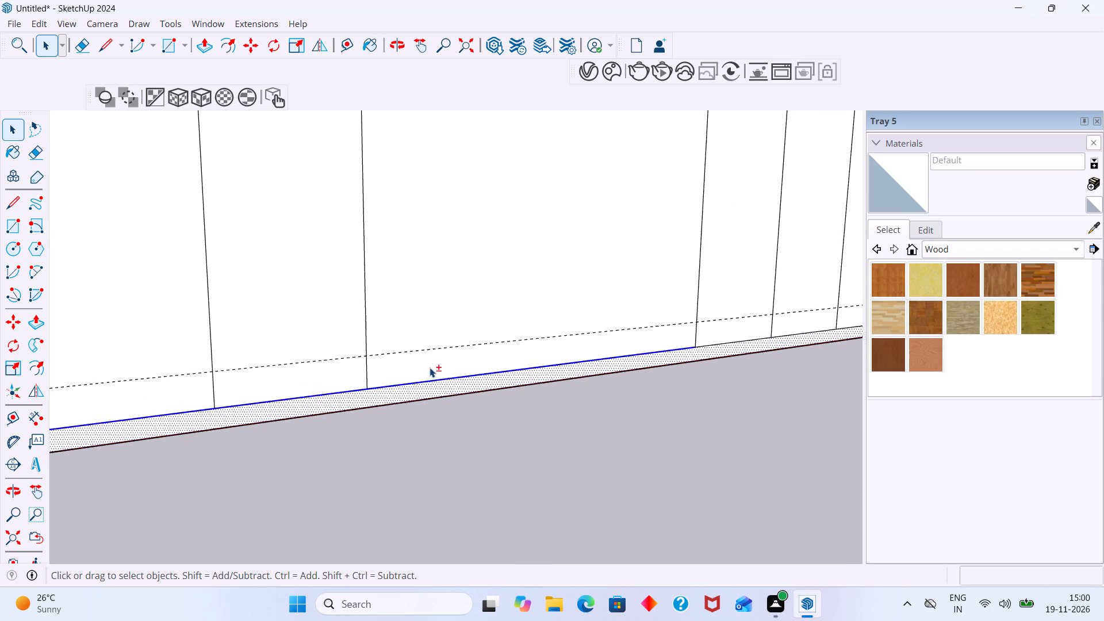
pyautogui.keyDown('shift'); pyautogui.click(434, 384); pyautogui.keyUp('shift')
pyautogui.keyDown('shift'); pyautogui.scroll(-4, 424, 371); pyautogui.keyUp('shift')
pyautogui.keyDown('shift'); pyautogui.moveTo(438, 358); pyautogui.dragTo(325, 417, button='middle'); pyautogui.keyUp('shift')
pyautogui.keyDown('shift'); pyautogui.scroll(3, 513, 412); pyautogui.keyUp('shift')
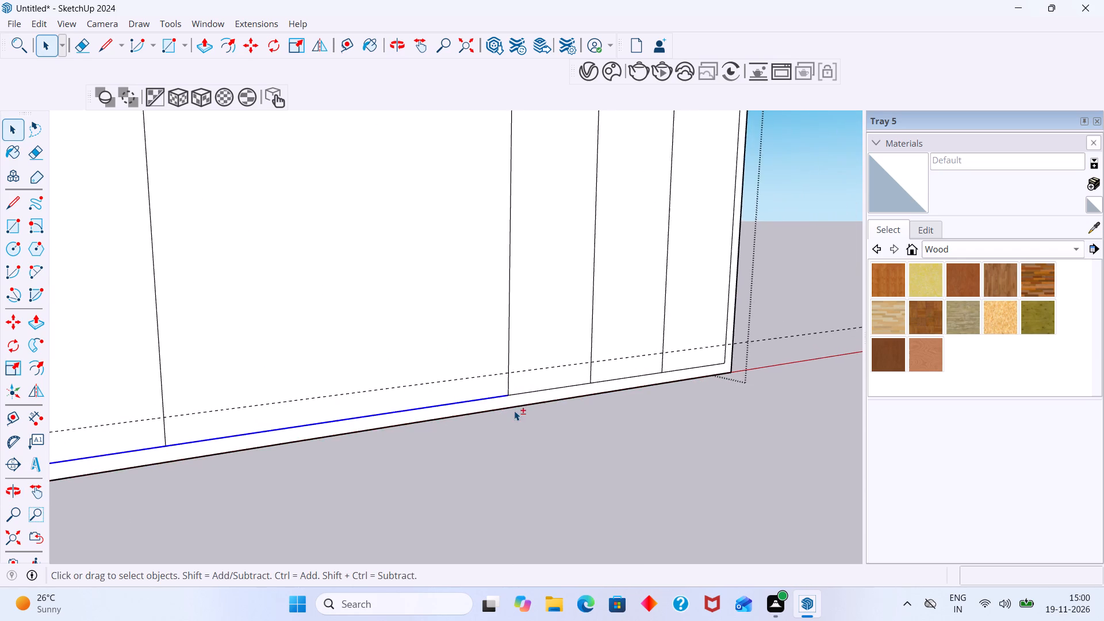
pyautogui.keyDown('shift'); pyautogui.scroll(13, 514, 411); pyautogui.keyUp('shift')
pyautogui.keyDown('shift'); pyautogui.moveTo(555, 385); pyautogui.dragTo(544, 358); pyautogui.keyUp('shift')
pyautogui.keyDown('shift'); pyautogui.click(550, 354); pyautogui.keyUp('shift')
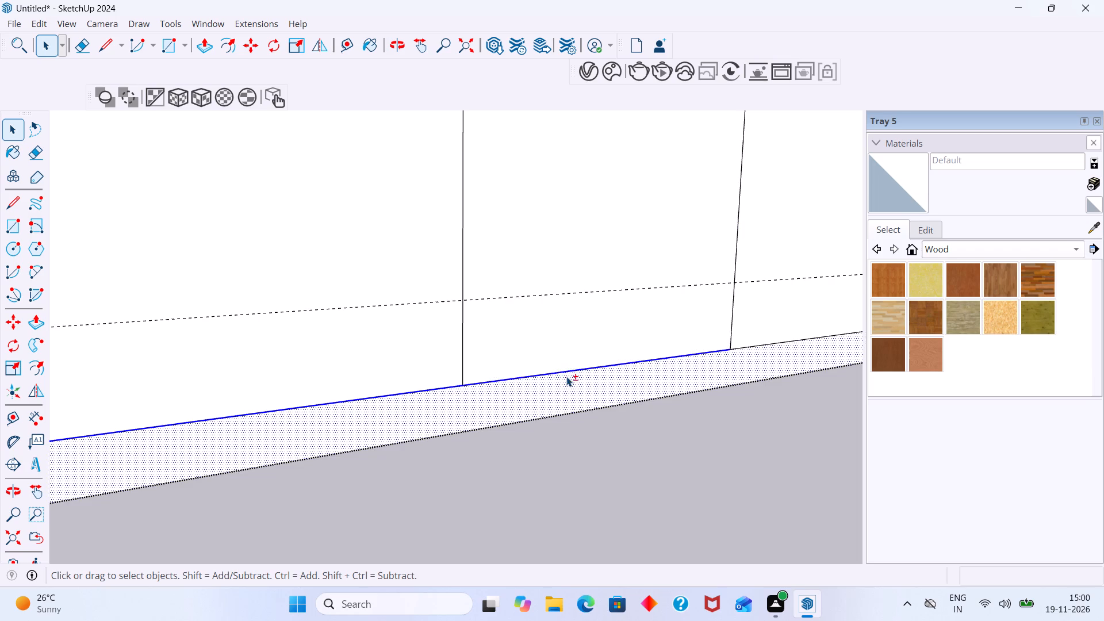
pyautogui.keyDown('shift'); pyautogui.click(566, 377); pyautogui.keyUp('shift')
pyautogui.keyDown('shift'); pyautogui.scroll(-13, 544, 373); pyautogui.keyUp('shift')
pyautogui.keyDown('shift'); pyautogui.moveTo(577, 370); pyautogui.dragTo(321, 386, button='middle'); pyautogui.keyUp('shift')
pyautogui.keyDown('shift'); pyautogui.scroll(3, 370, 384); pyautogui.keyUp('shift')
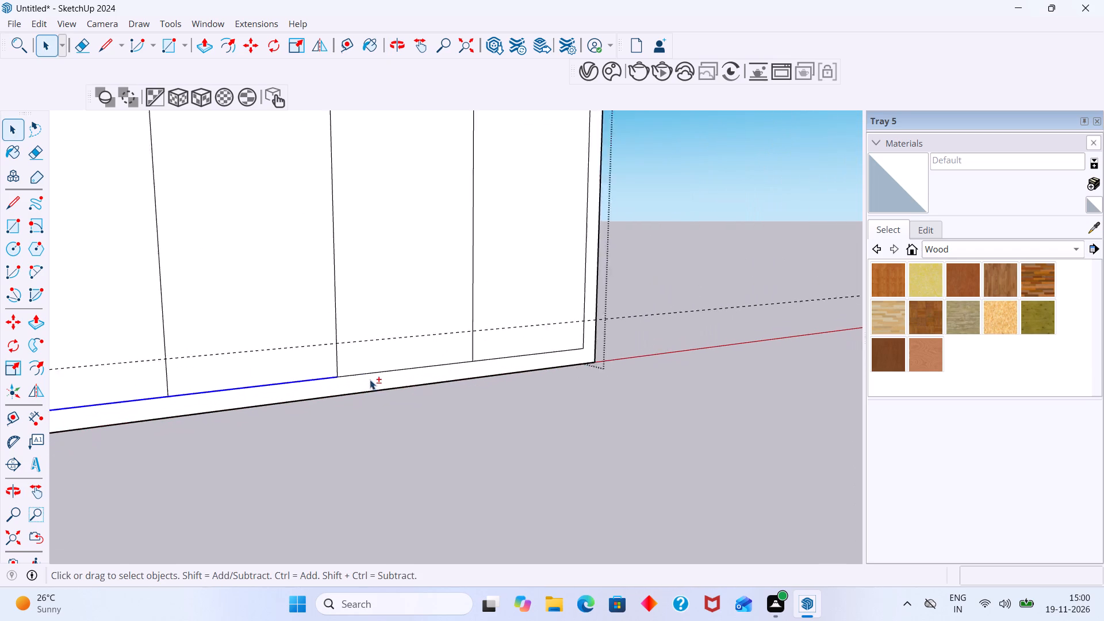
pyautogui.keyDown('shift'); pyautogui.scroll(7, 370, 379); pyautogui.keyUp('shift')
pyautogui.keyDown('shift'); pyautogui.moveTo(439, 372); pyautogui.dragTo(400, 341); pyautogui.keyUp('shift')
pyautogui.keyDown('shift'); pyautogui.click(415, 348); pyautogui.keyUp('shift')
pyautogui.keyDown('shift'); pyautogui.click(427, 374); pyautogui.keyUp('shift')
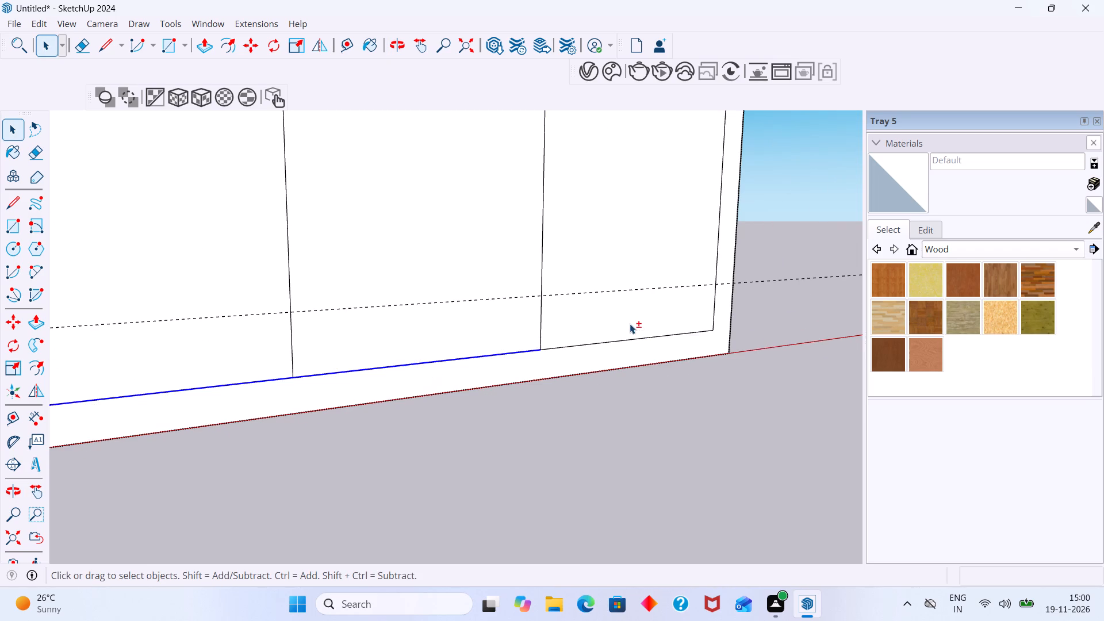
pyautogui.keyDown('shift'); pyautogui.moveTo(659, 348); pyautogui.dragTo(638, 321); pyautogui.keyUp('shift')
pyautogui.keyDown('shift'); pyautogui.click(641, 322); pyautogui.keyUp('shift')
pyautogui.keyDown('shift'); pyautogui.click(646, 346); pyautogui.keyUp('shift')
pyautogui.keyDown('shift'); pyautogui.scroll(-4, 627, 332); pyautogui.keyUp('shift')
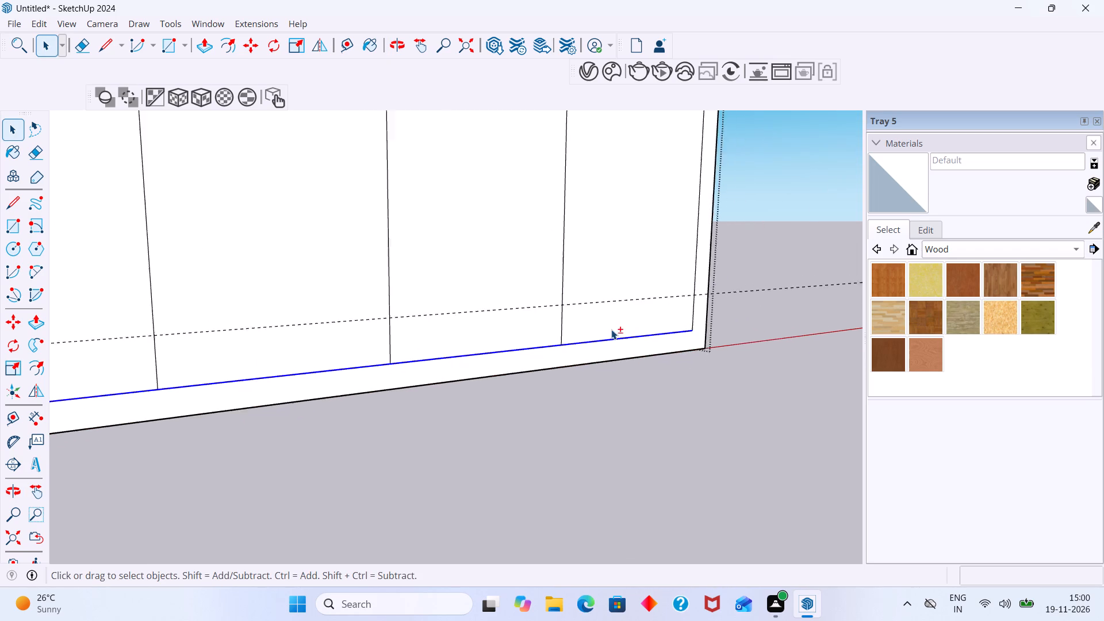
pyautogui.keyDown('shift'); pyautogui.scroll(-7, 611, 329); pyautogui.keyUp('shift')
pyautogui.keyDown('shift'); pyautogui.moveTo(492, 354); pyautogui.dragTo(626, 329, button='middle'); pyautogui.keyUp('shift')
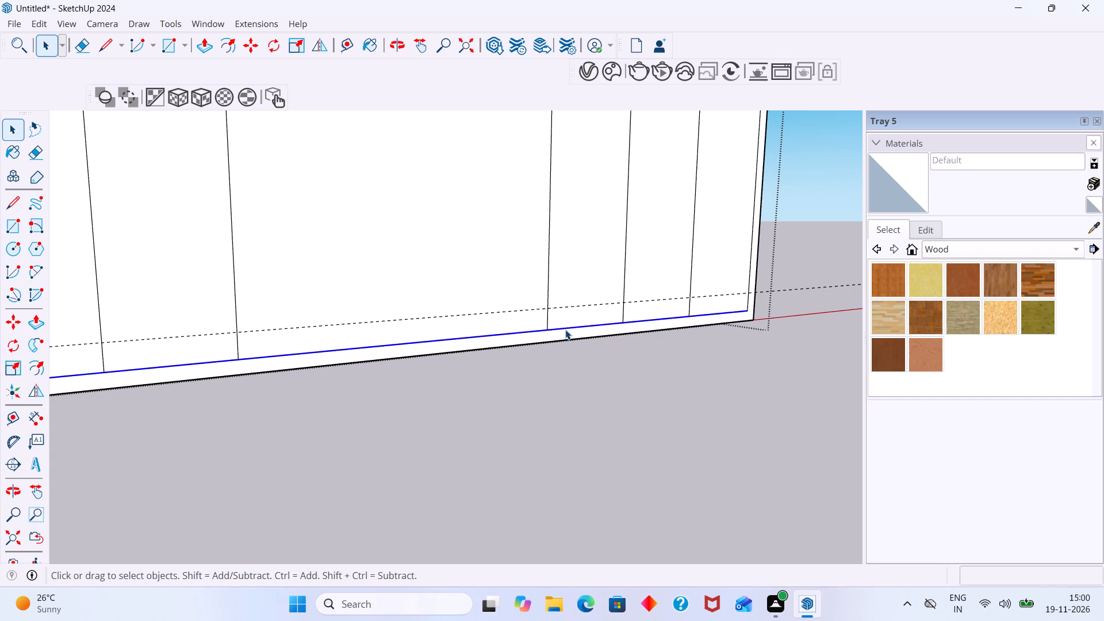
pyautogui.rightClick(564, 327)
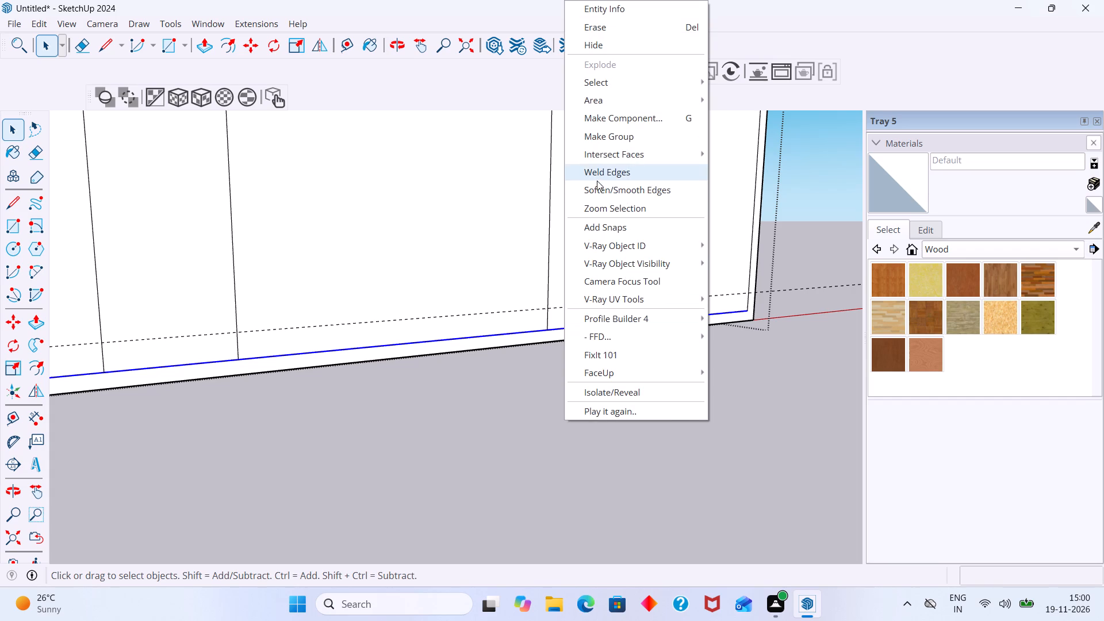
pyautogui.click(597, 181)
# Copy the welded inner bottom edge straight up onto the 100 mm guide line.
pyautogui.scroll(-17, 504, 346)
pyautogui.moveTo(504, 372); pyautogui.dragTo(545, 373, button='middle')
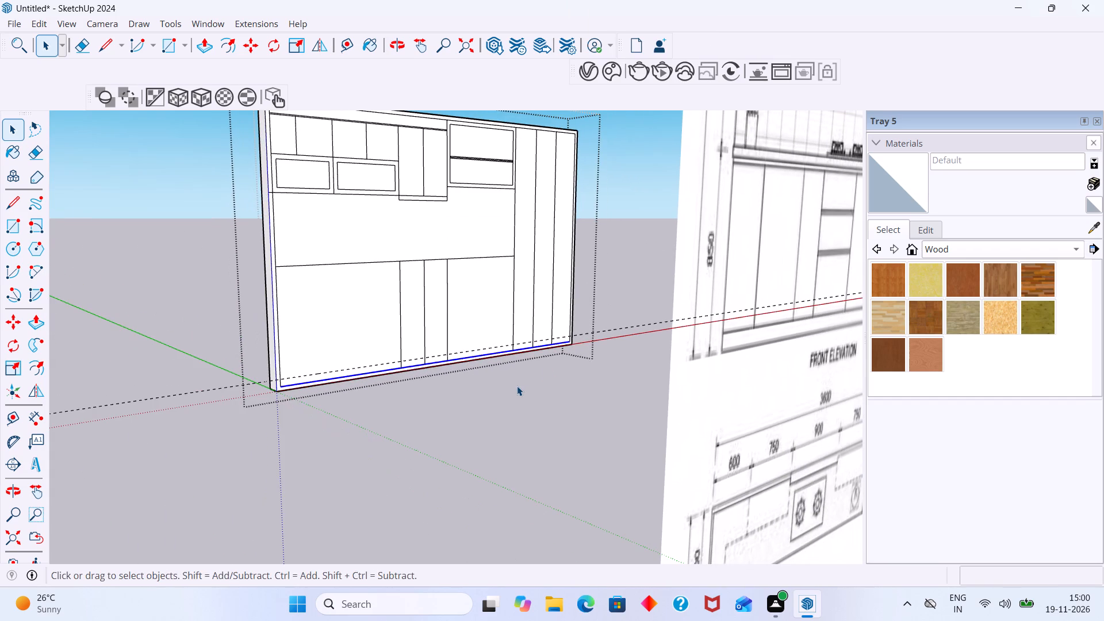
pyautogui.press('m')
pyautogui.scroll(20, 458, 393)
pyautogui.scroll(3, 458, 393)
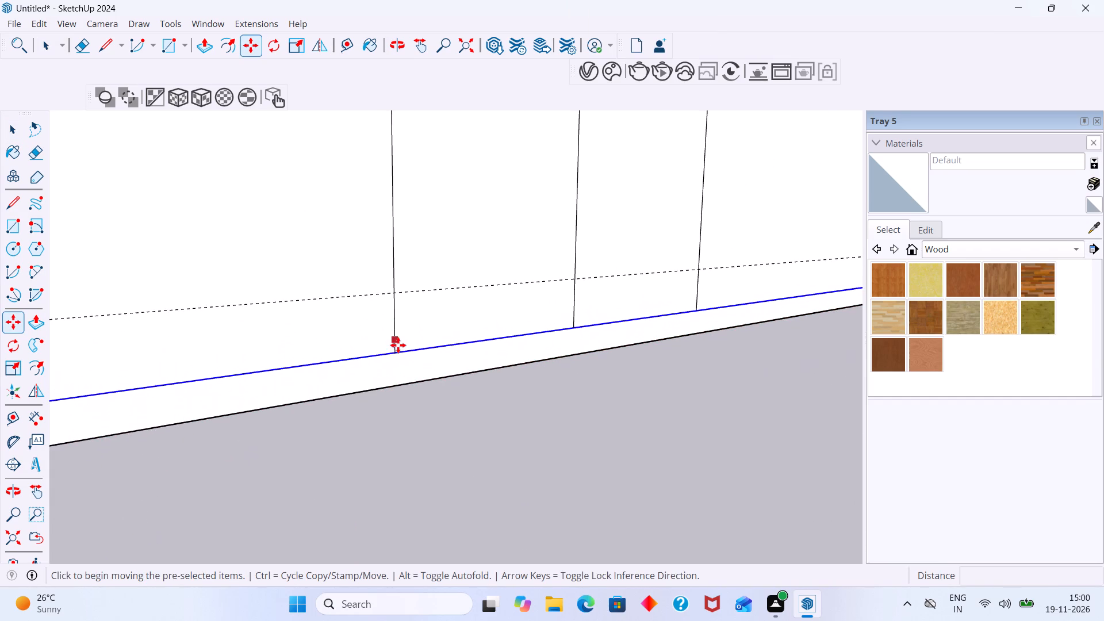
pyautogui.click(396, 350)
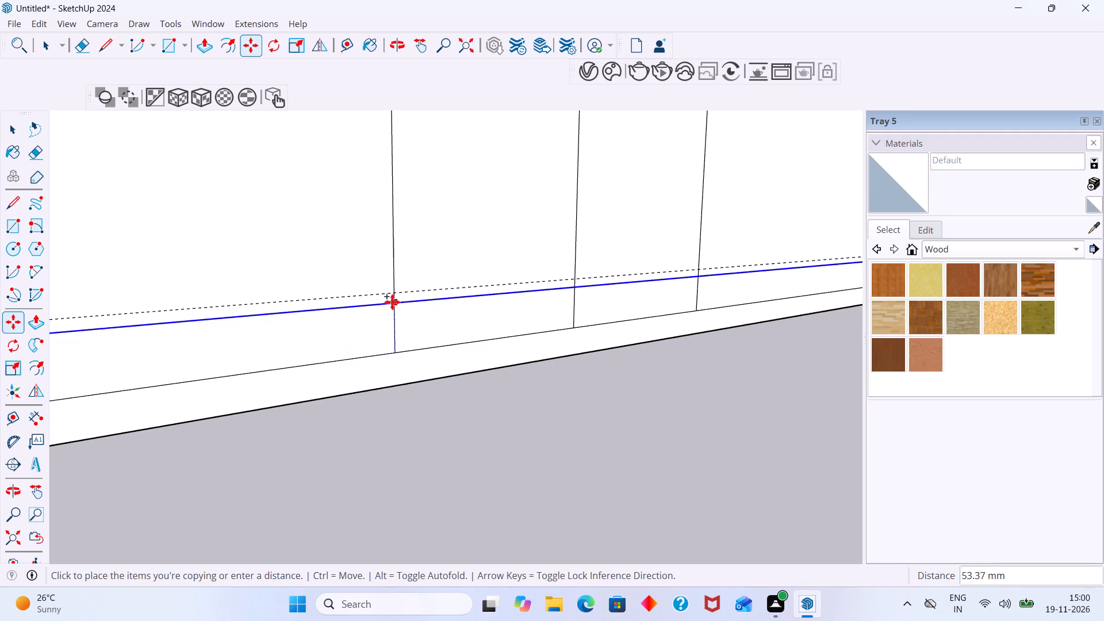
pyautogui.click(396, 292)
pyautogui.press('space')
# Delete the horizontal guide line that marks the 100 mm strip height.
pyautogui.scroll(-5, 434, 287)
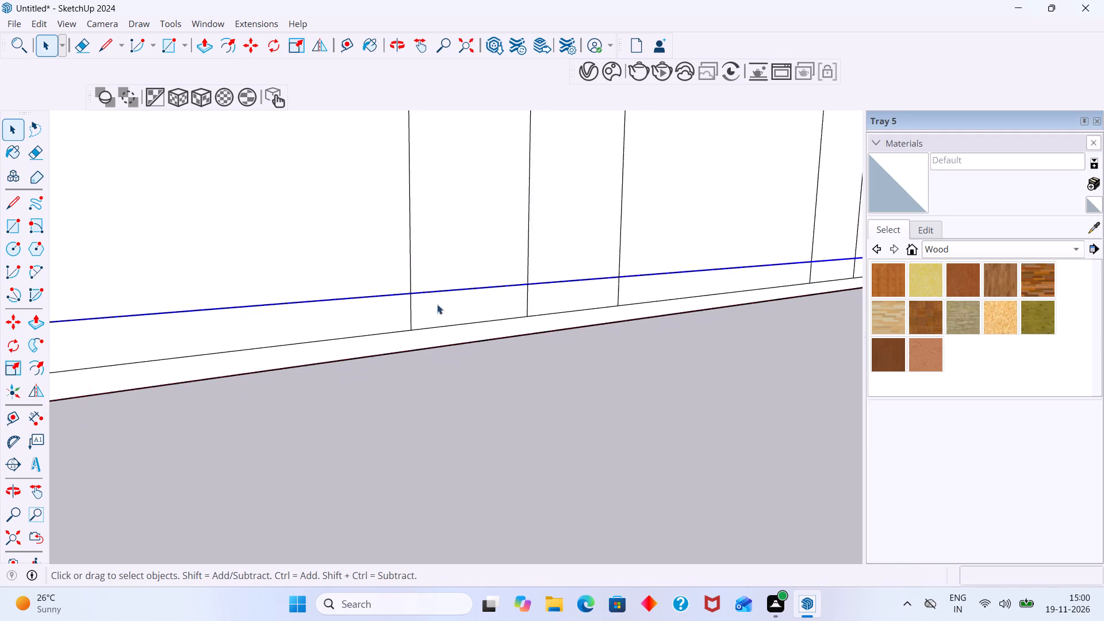
pyautogui.scroll(-11, 437, 304)
pyautogui.click(465, 379)
pyautogui.scroll(-3, 460, 370)
pyautogui.moveTo(487, 396); pyautogui.dragTo(519, 396, button='middle')
pyautogui.scroll(-6, 515, 391)
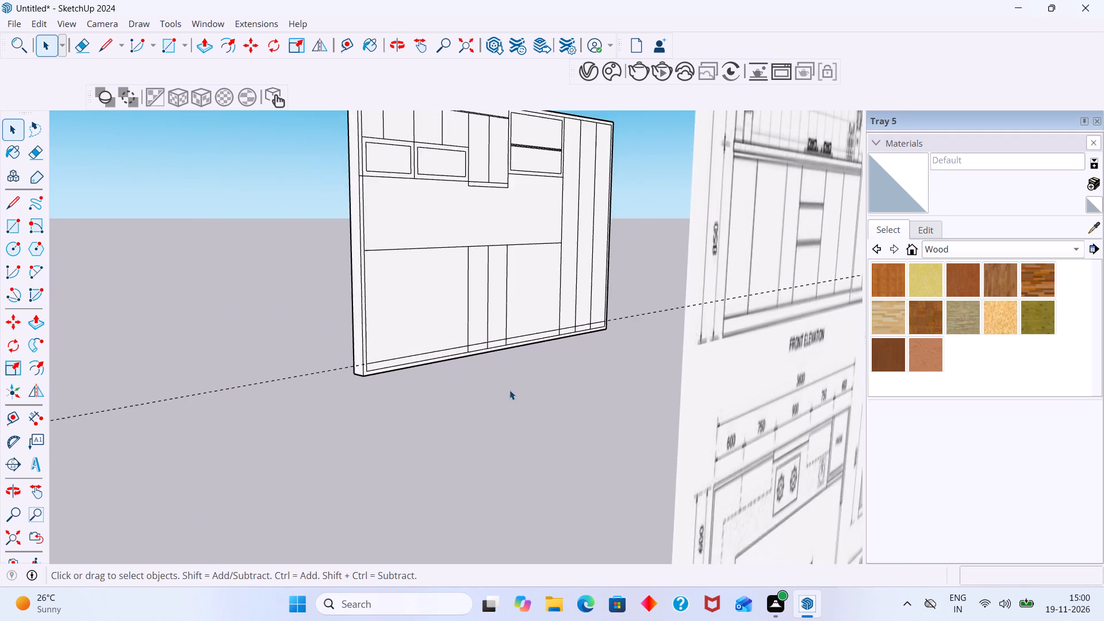
pyautogui.moveTo(512, 390); pyautogui.dragTo(379, 403, button='middle')
pyautogui.scroll(3, 233, 393)
pyautogui.click(235, 349)
pyautogui.doubleClick(237, 354)
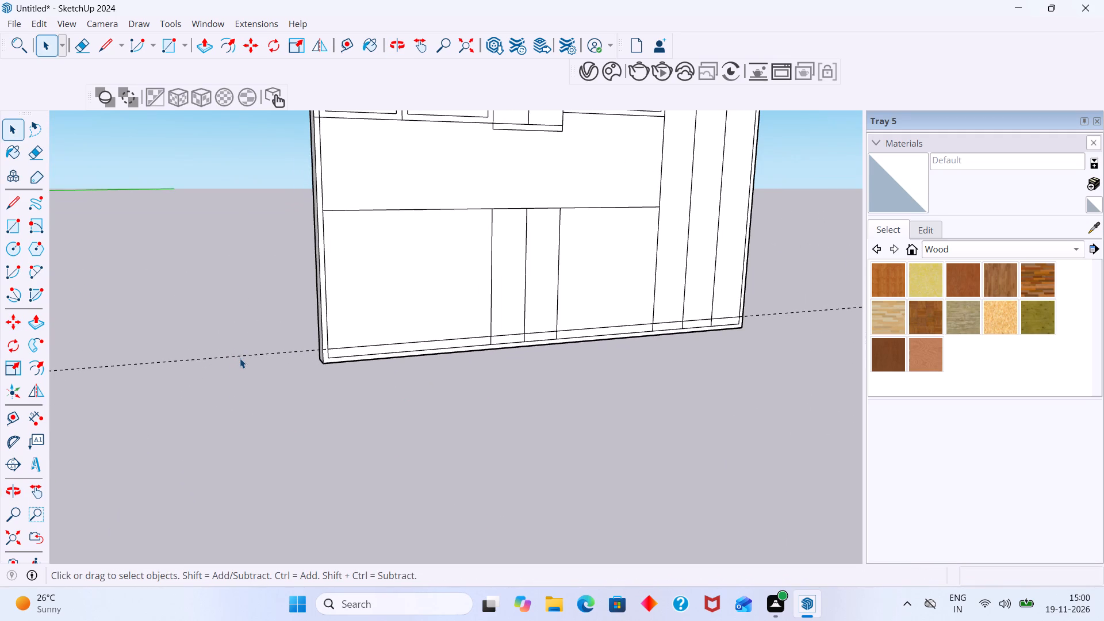
pyautogui.tripleClick(240, 358)
pyautogui.doubleClick(238, 358)
pyautogui.click(235, 356)
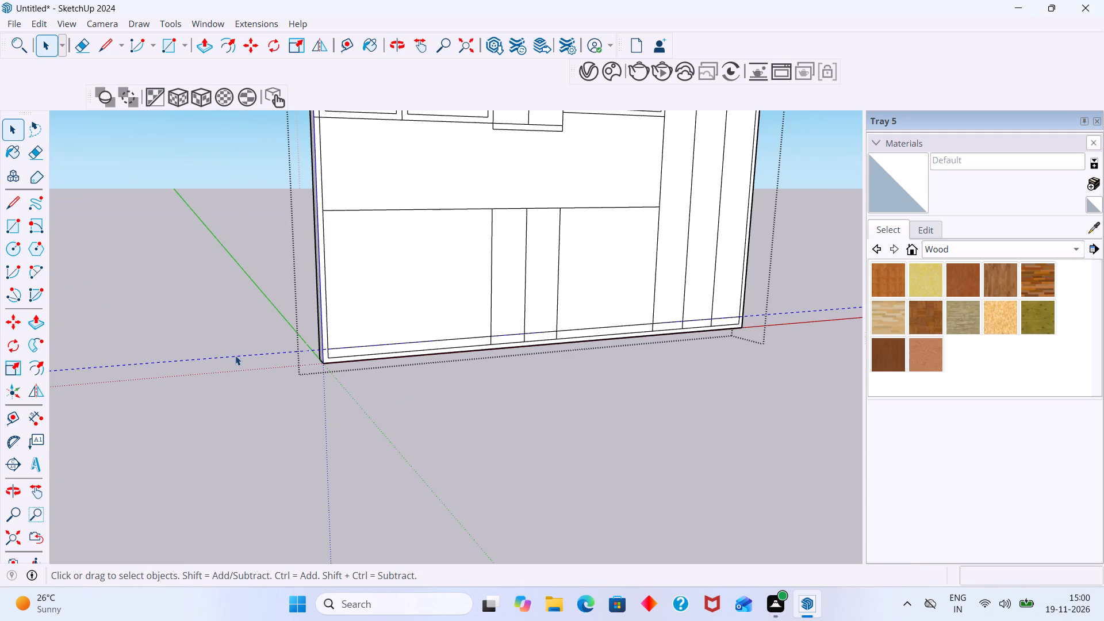
pyautogui.press('Delete')
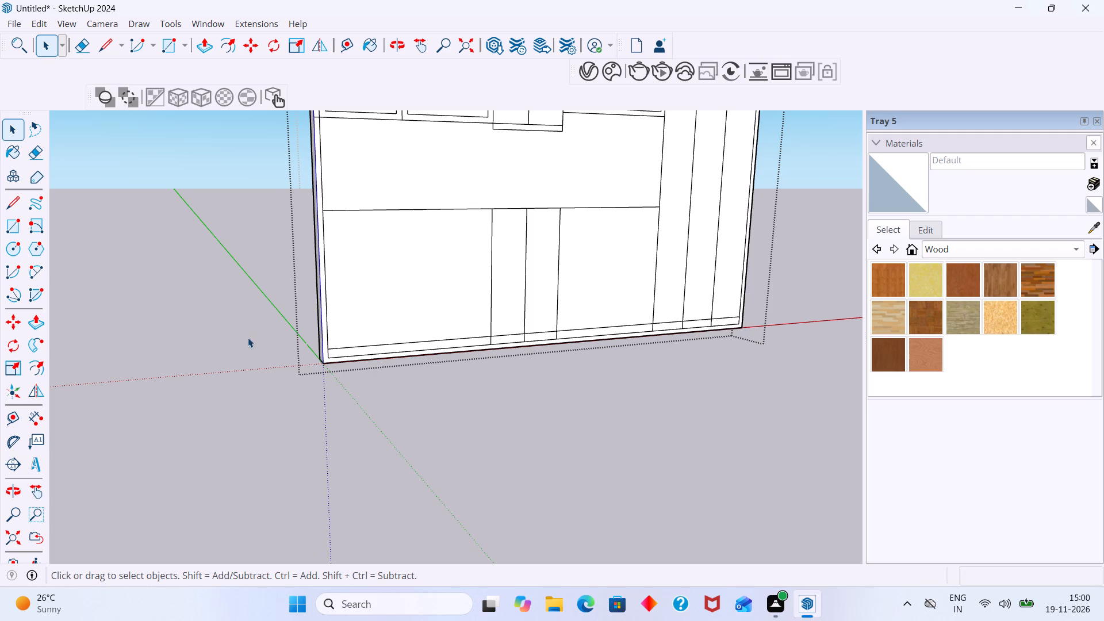
# Examine the skirting strip in the reference front elevation against the cabinet model's bottom strip.
pyautogui.scroll(-4, 261, 343)
pyautogui.moveTo(335, 340); pyautogui.dragTo(440, 361, button='middle')
pyautogui.moveTo(425, 361); pyautogui.dragTo(259, 361, button='middle')
pyautogui.scroll(-3, 258, 360)
pyautogui.moveTo(315, 368); pyautogui.dragTo(281, 367, button='middle')
pyautogui.scroll(1, 298, 374)
pyautogui.middleClick(286, 370)
pyautogui.scroll(-3, 282, 366)
pyautogui.moveTo(305, 352); pyautogui.dragTo(293, 327, button='middle')
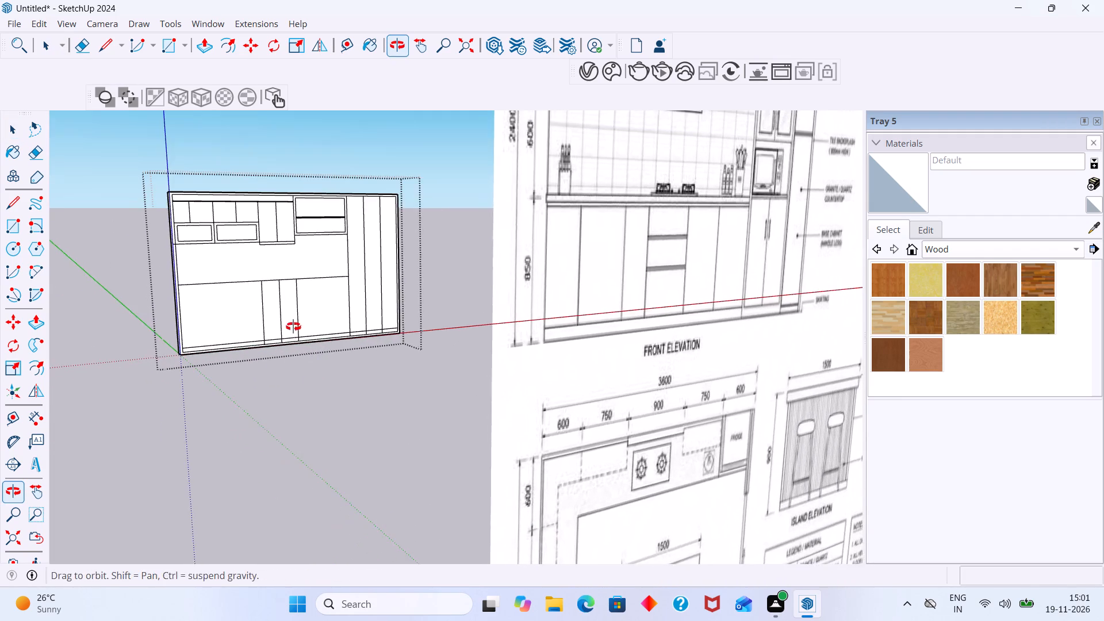
pyautogui.moveTo(293, 327); pyautogui.dragTo(293, 326, button='middle')
# Erase the three short divider segments of the base cabinets that cross the skirting strip, leaving the tall unit's dividers.
pyautogui.scroll(1, 297, 343)
pyautogui.moveTo(343, 352); pyautogui.dragTo(372, 374, button='middle')
pyautogui.scroll(9, 246, 328)
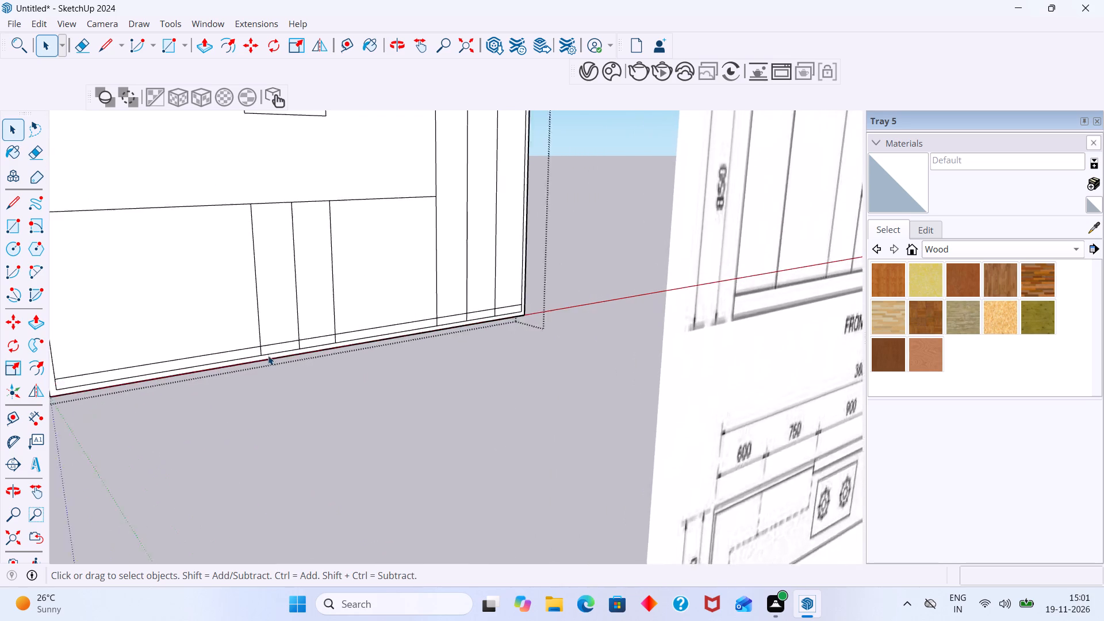
pyautogui.scroll(11, 268, 355)
pyautogui.doubleClick(279, 343)
pyautogui.scroll(3, 279, 342)
pyautogui.click(279, 342)
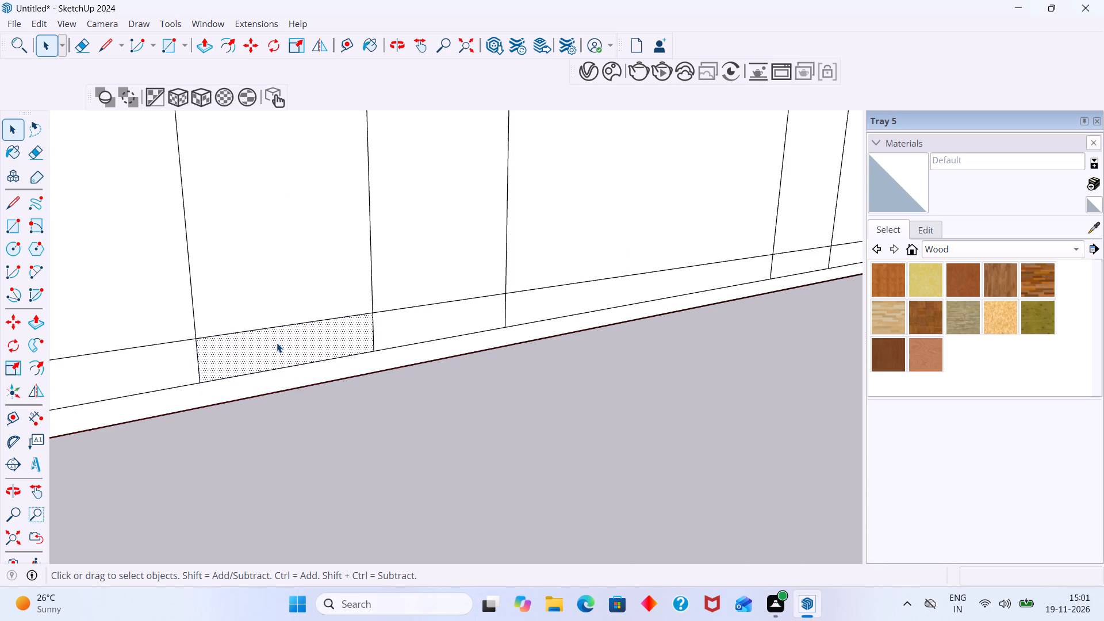
pyautogui.press('e')
pyautogui.moveTo(277, 343); pyautogui.dragTo(182, 366)
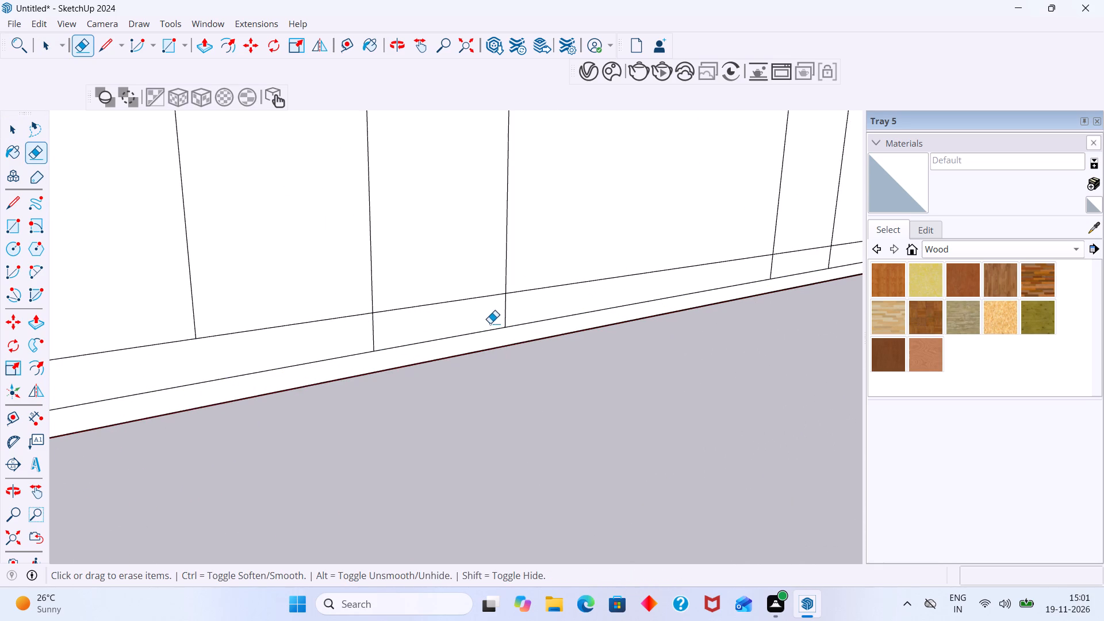
pyautogui.moveTo(556, 304); pyautogui.dragTo(356, 347)
# Examine the skirting beneath the base cabinets and tall unit in the reference front elevation against the model.
pyautogui.scroll(-6, 416, 330)
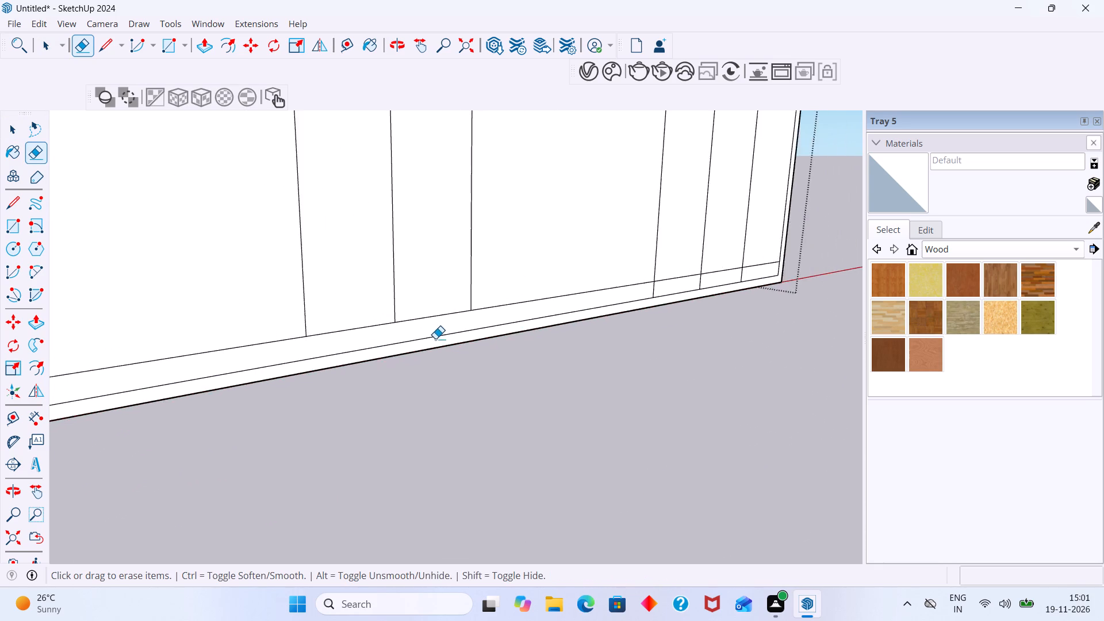
pyautogui.scroll(-11, 435, 339)
pyautogui.moveTo(470, 384); pyautogui.dragTo(431, 384, button='middle')
pyautogui.scroll(-3, 431, 385)
pyautogui.keyDown('shift'); pyautogui.moveTo(460, 386); pyautogui.dragTo(320, 393, button='middle'); pyautogui.keyUp('shift')
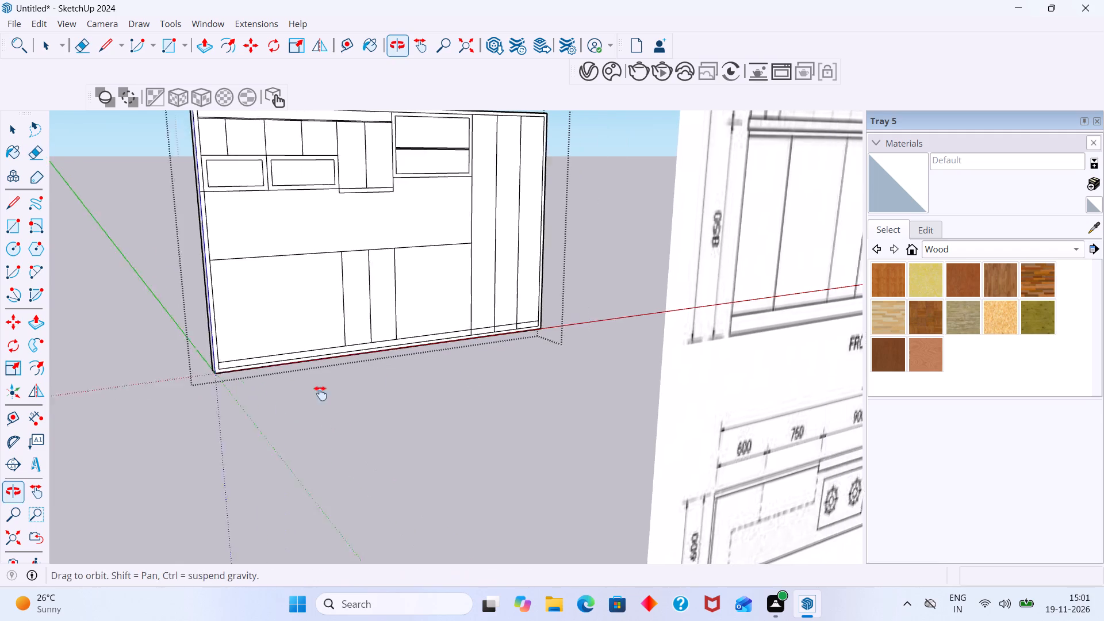
pyautogui.keyDown('shift'); pyautogui.moveTo(320, 393); pyautogui.dragTo(280, 401, button='middle'); pyautogui.keyUp('shift')
pyautogui.scroll(-3, 335, 388)
pyautogui.keyDown('shift'); pyautogui.moveTo(339, 406); pyautogui.dragTo(187, 409, button='middle'); pyautogui.keyUp('shift')
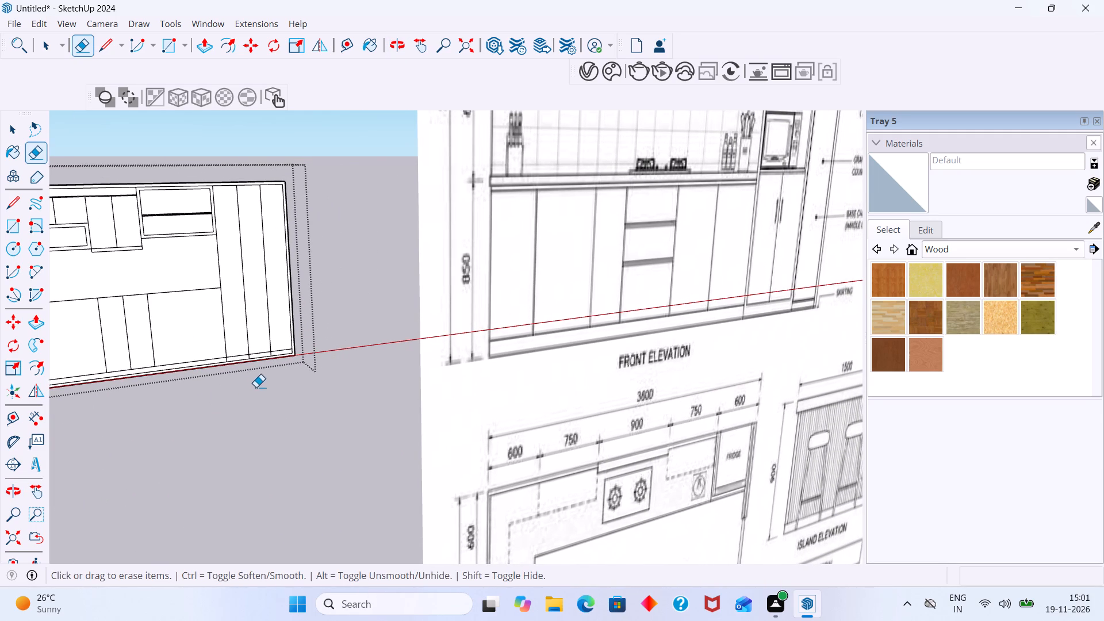
pyautogui.scroll(1, 252, 383)
pyautogui.press('space')
pyautogui.moveTo(256, 374); pyautogui.dragTo(285, 392, button='middle')
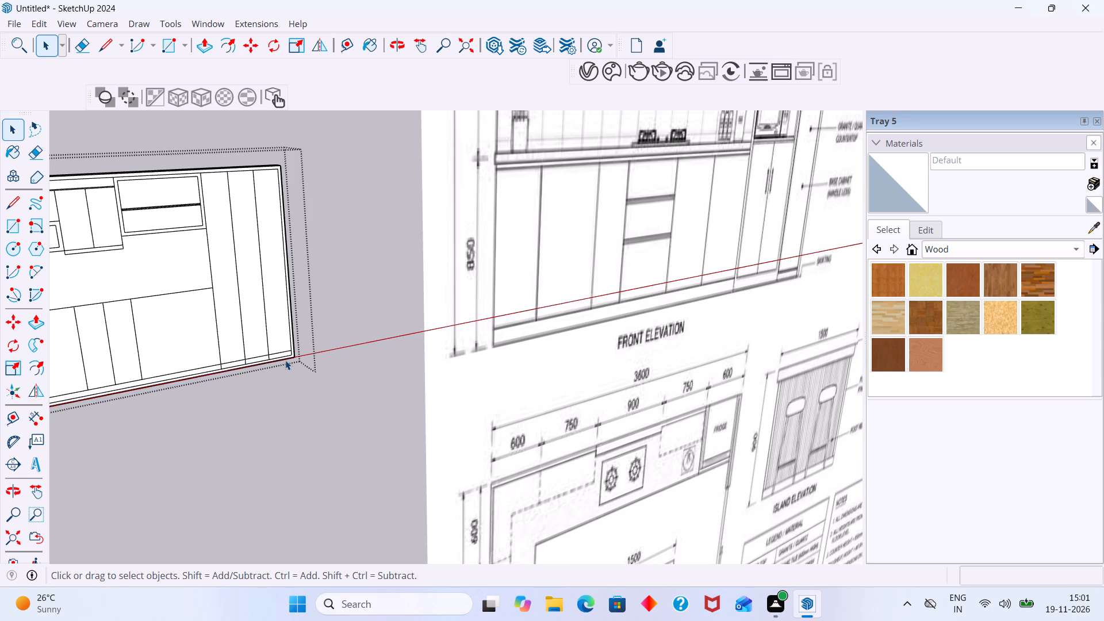
pyautogui.scroll(-10, 505, 359)
pyautogui.keyDown('shift'); pyautogui.moveTo(412, 328); pyautogui.dragTo(292, 300, button='middle'); pyautogui.keyUp('shift')
pyautogui.scroll(3, 249, 311)
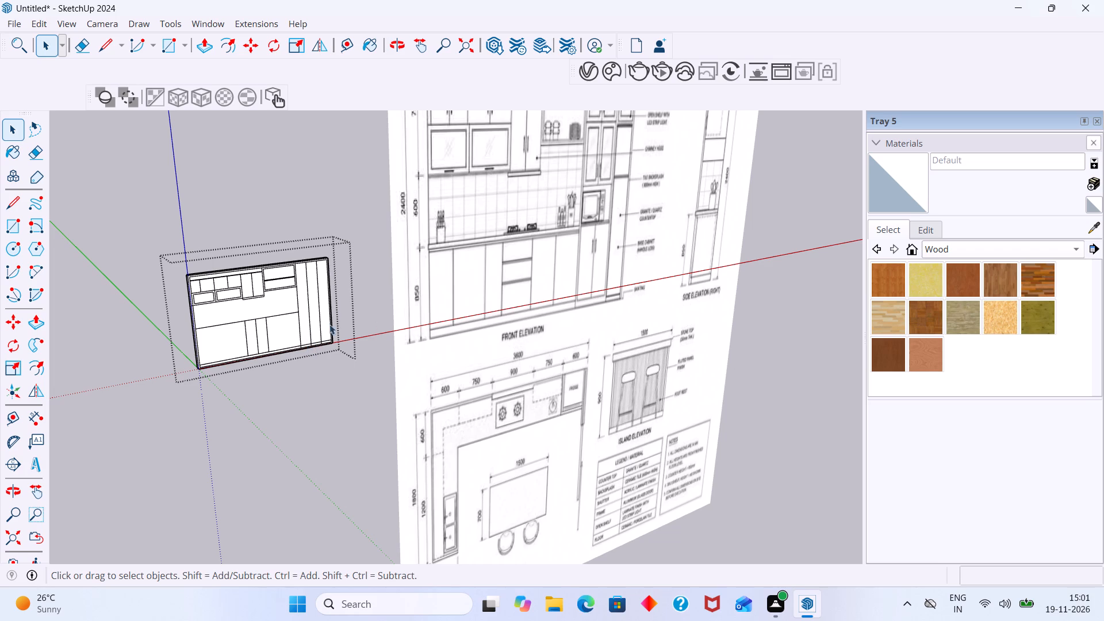
# Erase the short segment of the tall unit's middle divider that crosses the skirting strip.
pyautogui.scroll(5, 278, 340)
pyautogui.moveTo(313, 354); pyautogui.dragTo(263, 357, button='middle')
pyautogui.scroll(3, 358, 346)
pyautogui.scroll(-5, 357, 343)
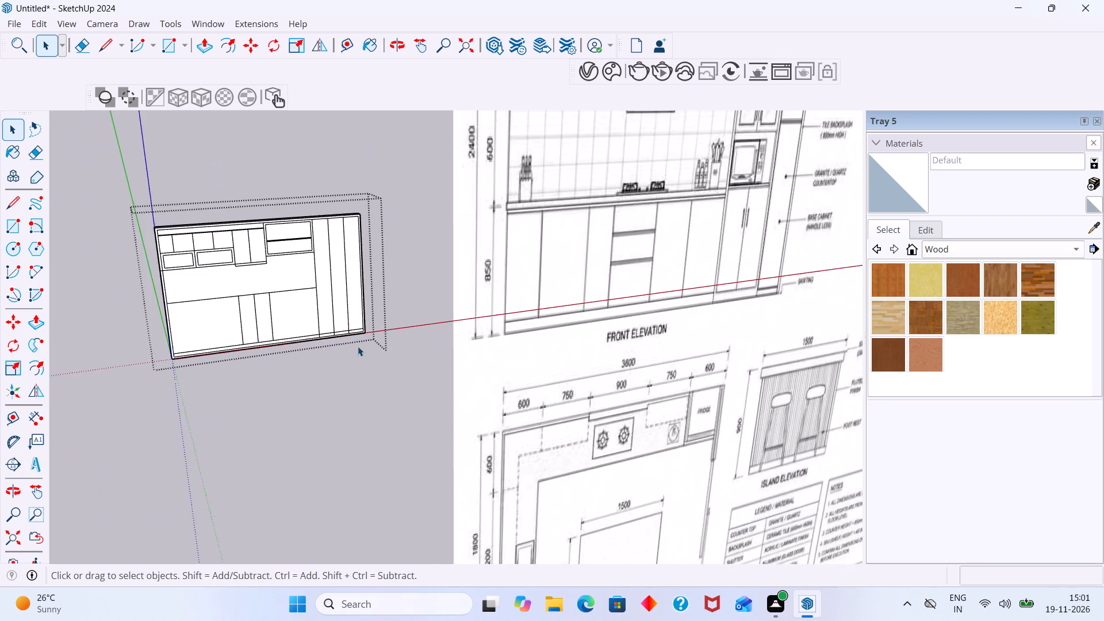
pyautogui.keyDown('shift'); pyautogui.moveTo(354, 340); pyautogui.dragTo(183, 348, button='middle'); pyautogui.keyUp('shift')
pyautogui.scroll(-2, 281, 357)
pyautogui.scroll(14, 117, 340)
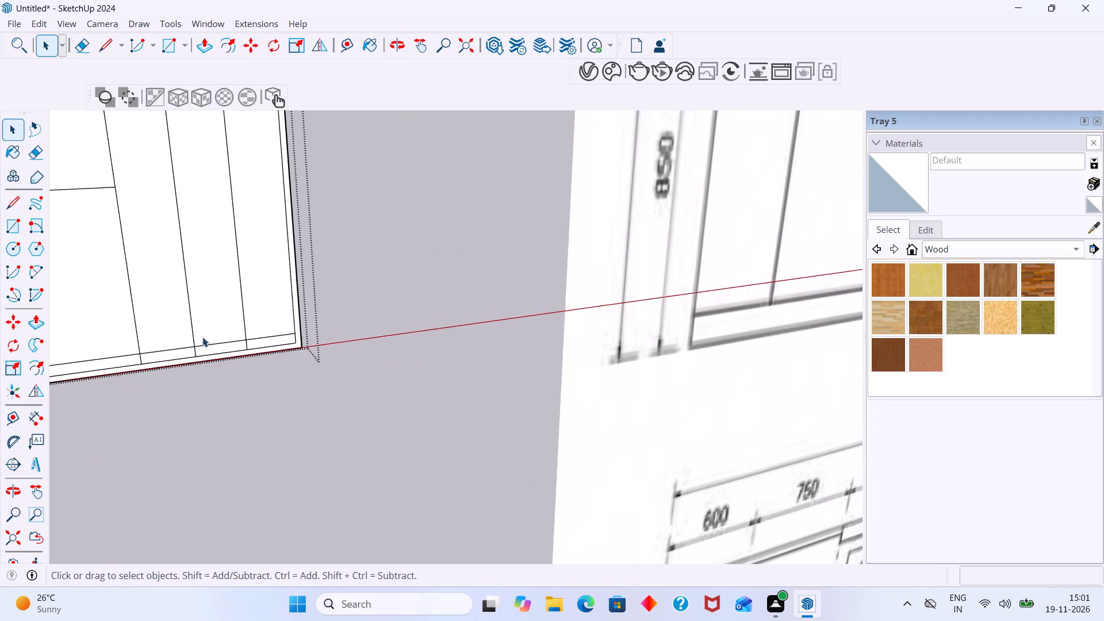
pyautogui.scroll(-10, 208, 337)
pyautogui.scroll(7, 218, 340)
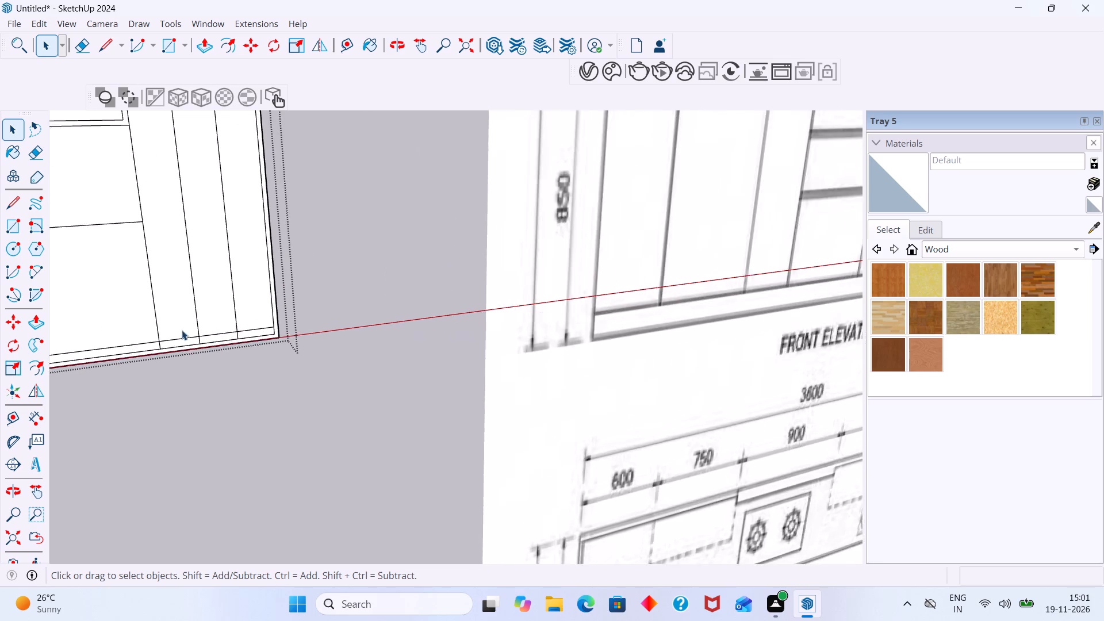
pyautogui.scroll(19, 182, 330)
pyautogui.doubleClick(231, 335)
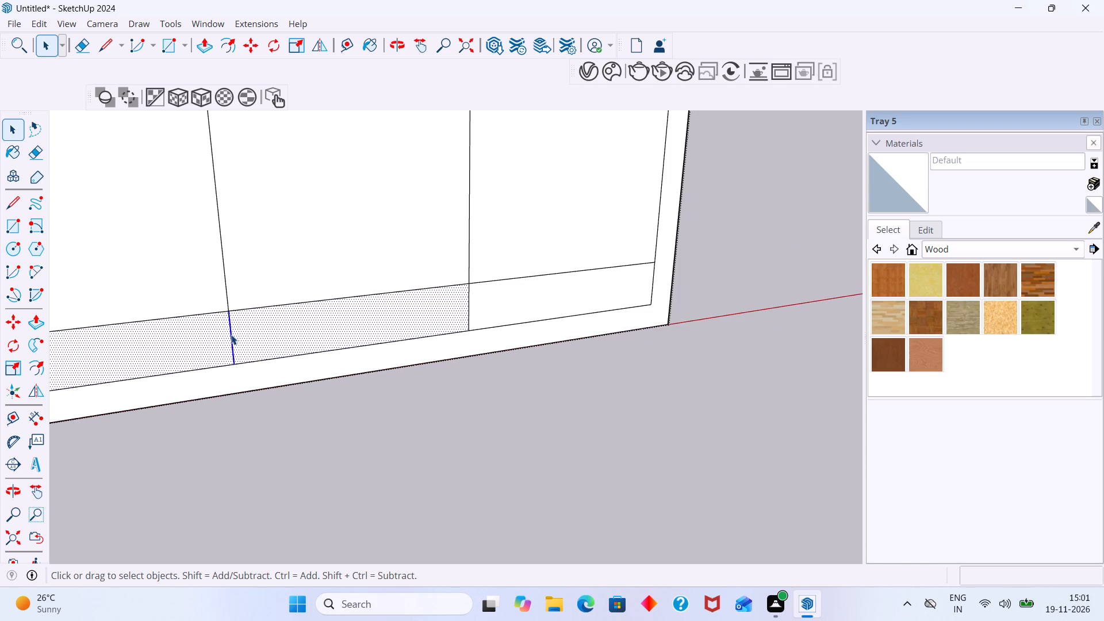
pyautogui.click(234, 337)
pyautogui.press('e')
pyautogui.moveTo(246, 336); pyautogui.dragTo(216, 337)
# Examine the skirting under the tall unit's narrow end panel in the reference front elevation against the model.
pyautogui.scroll(-20, 231, 334)
pyautogui.scroll(-2, 231, 334)
pyautogui.keyDown('shift'); pyautogui.moveTo(241, 331); pyautogui.dragTo(137, 340, button='middle'); pyautogui.keyUp('shift')
pyautogui.scroll(-10, 167, 339)
pyautogui.moveTo(182, 343); pyautogui.dragTo(117, 345, button='middle')
pyautogui.scroll(8, 112, 346)
pyautogui.scroll(-2, 124, 344)
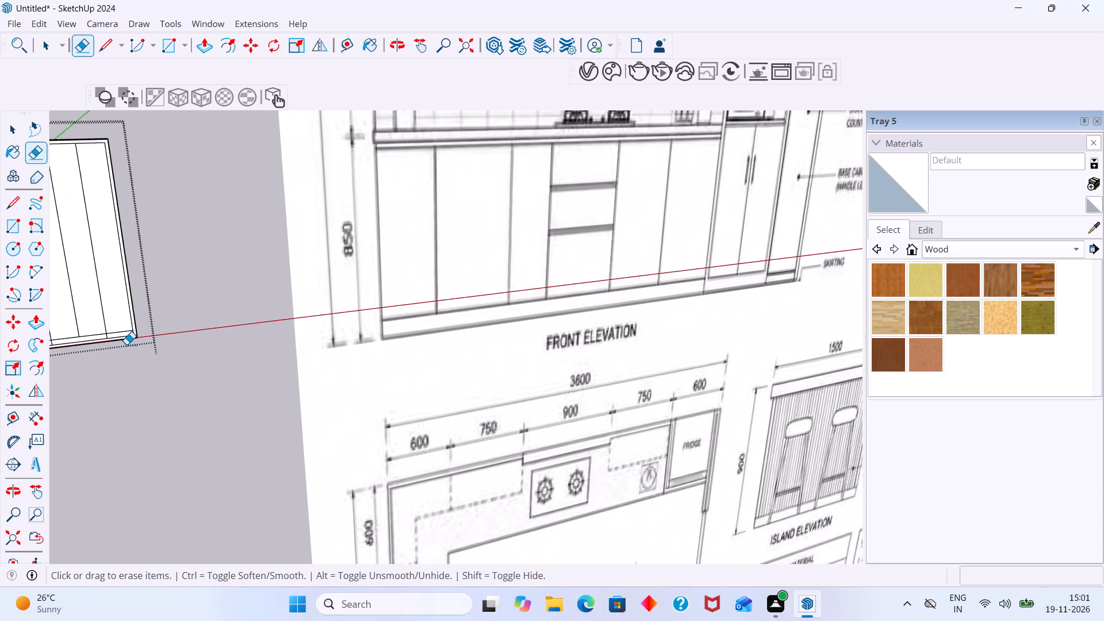
pyautogui.scroll(-3, 126, 344)
pyautogui.moveTo(131, 347); pyautogui.dragTo(197, 346, button='middle')
pyautogui.scroll(14, 166, 346)
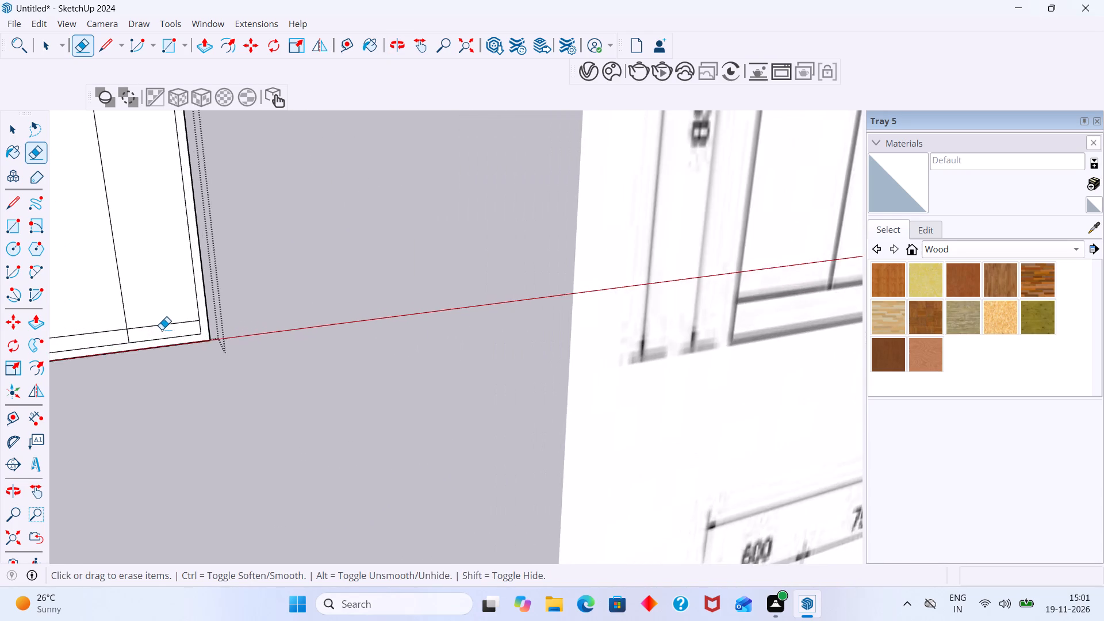
pyautogui.scroll(7, 162, 329)
pyautogui.scroll(-13, 163, 337)
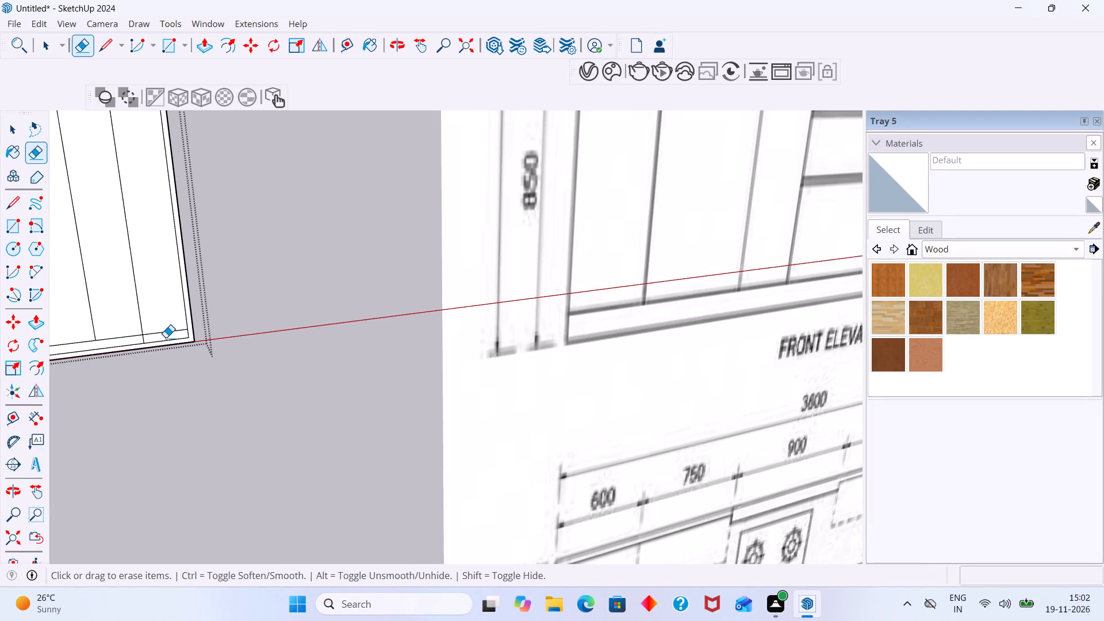
pyautogui.press('space')
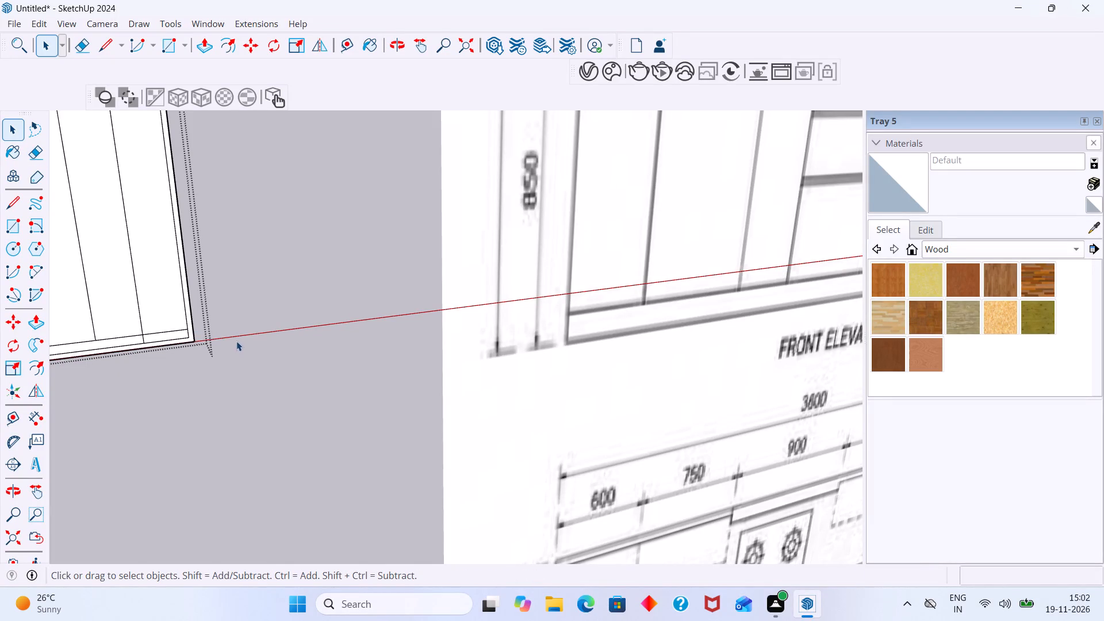
pyautogui.scroll(-4, 335, 343)
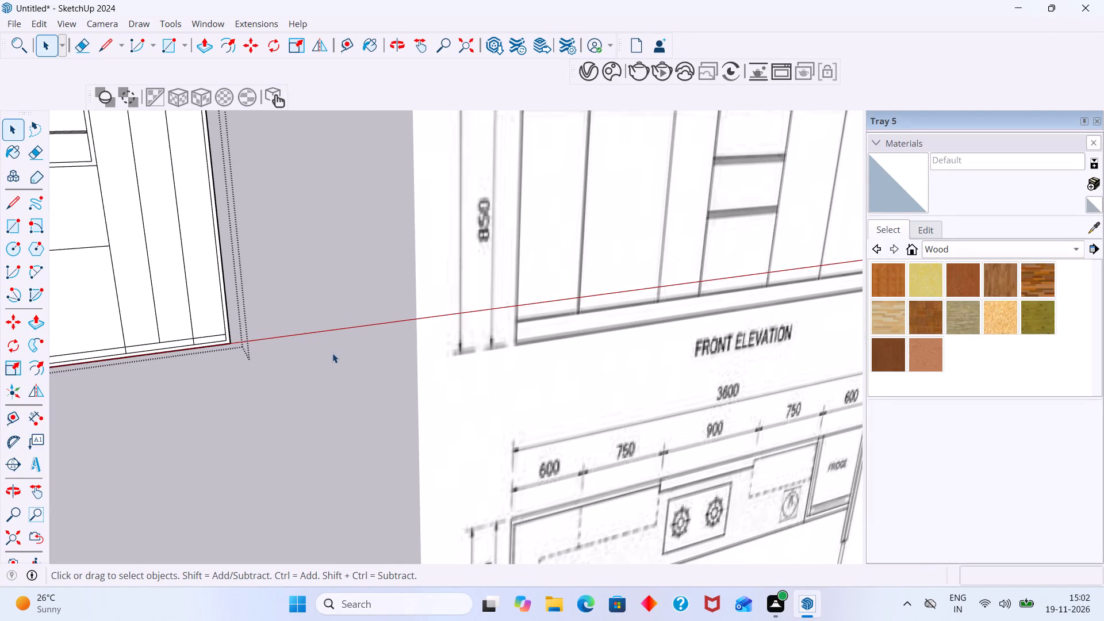
pyautogui.scroll(-14, 333, 352)
pyautogui.moveTo(322, 347); pyautogui.dragTo(304, 342, button='middle')
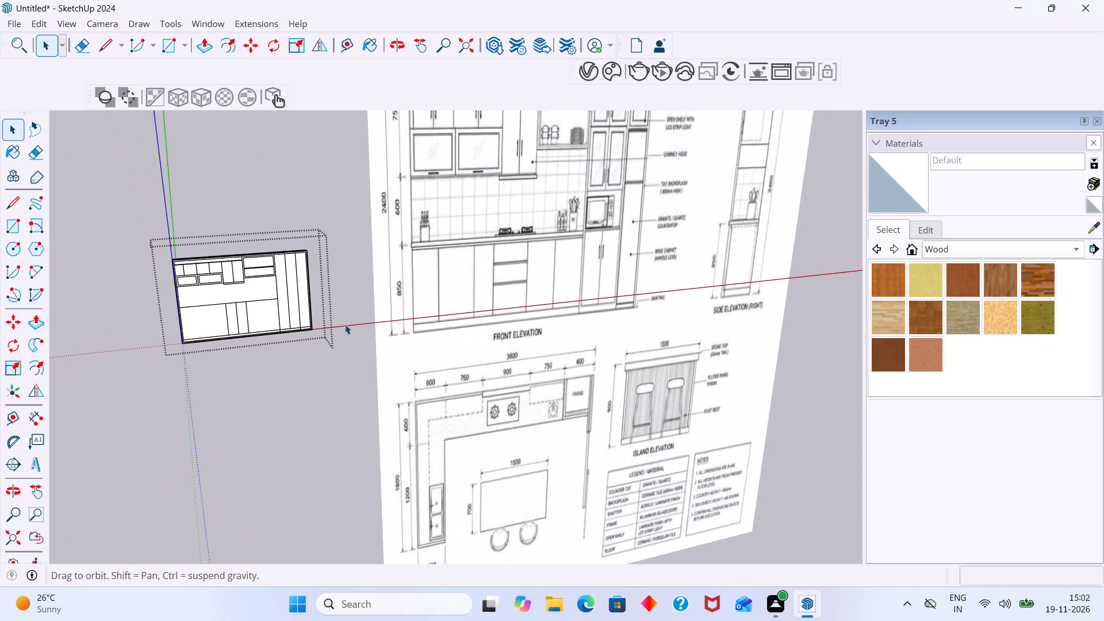
pyautogui.scroll(5, 349, 318)
pyautogui.click(337, 292)
pyautogui.scroll(-1, 293, 325)
pyautogui.moveTo(289, 329); pyautogui.dragTo(267, 321, button='middle')
pyautogui.scroll(6, 294, 356)
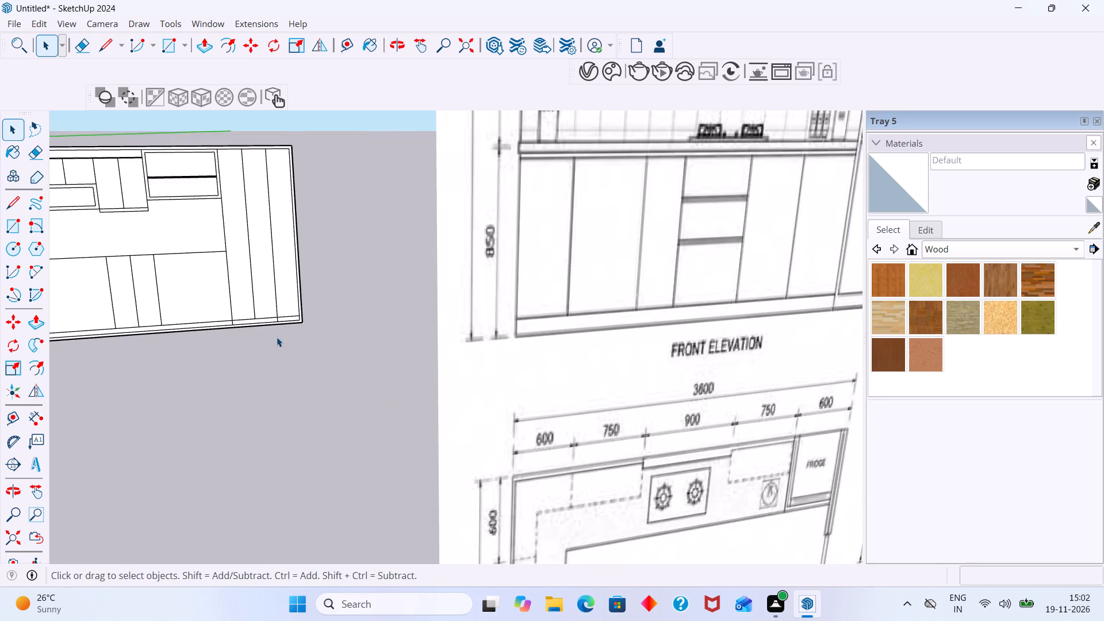
pyautogui.scroll(-4, 277, 337)
pyautogui.moveTo(301, 327); pyautogui.dragTo(191, 317, button='middle')
pyautogui.scroll(-2, 218, 319)
pyautogui.moveTo(218, 338); pyautogui.dragTo(282, 328, button='middle')
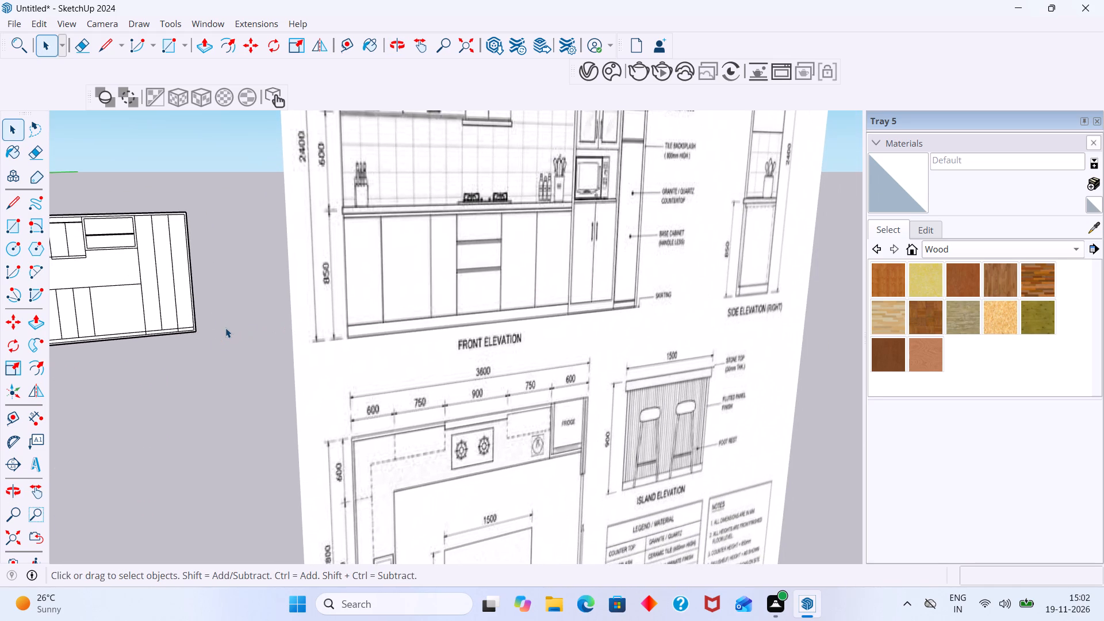
pyautogui.scroll(7, 206, 329)
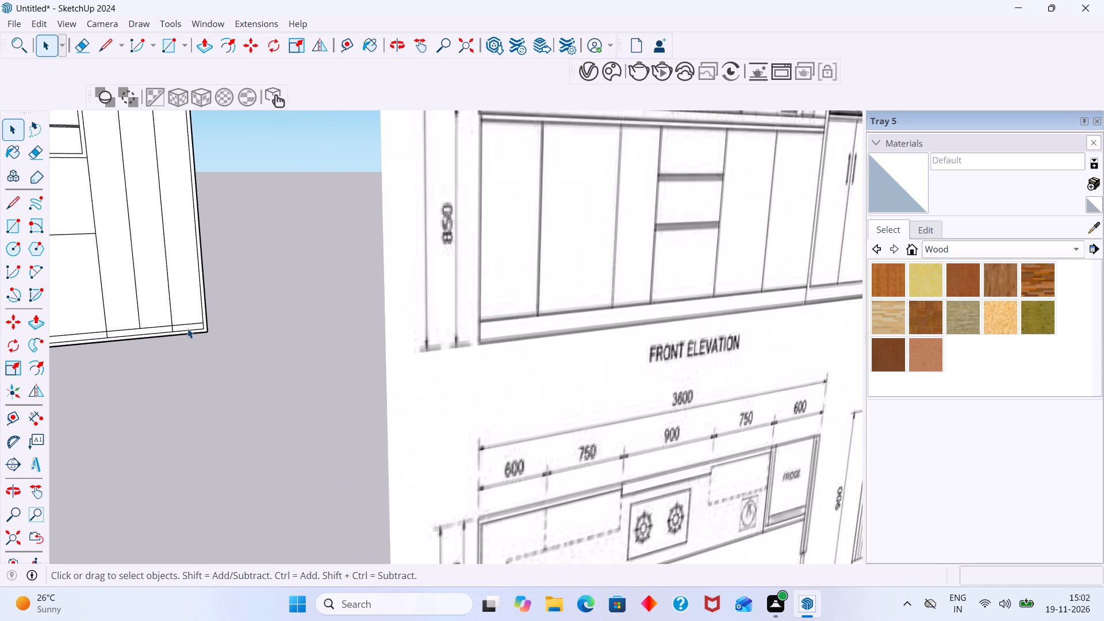
# Copy the skirting's top edge under the tall unit's outermost panel about 24 mm straight down.
pyautogui.scroll(-2, 187, 329)
pyautogui.scroll(14, 183, 326)
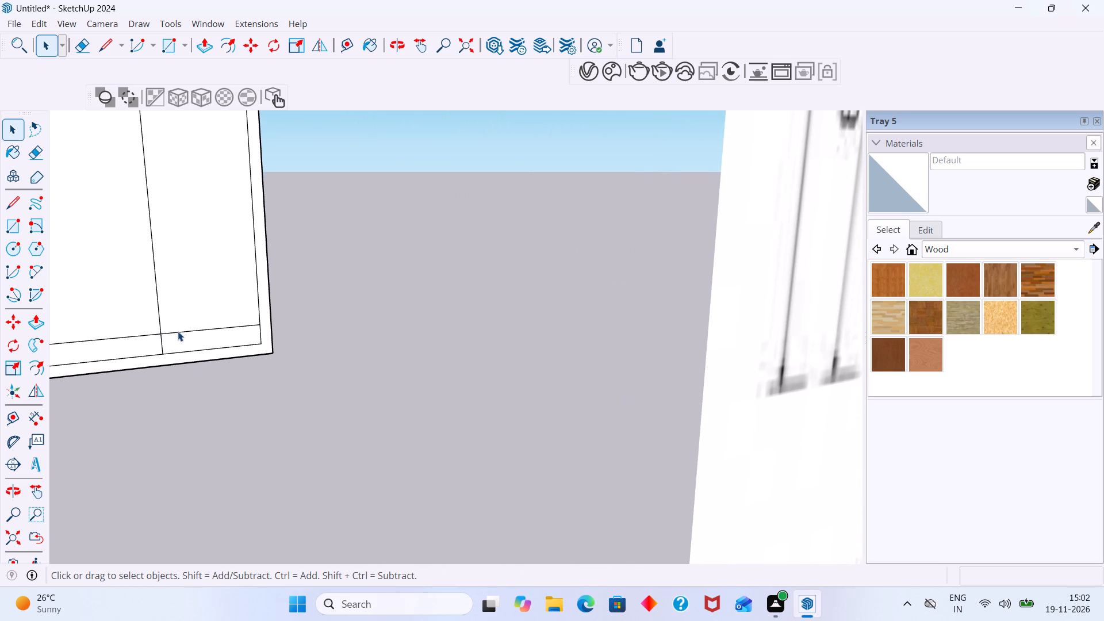
pyautogui.click(178, 332)
pyautogui.click(178, 332)
pyautogui.tripleClick(186, 331)
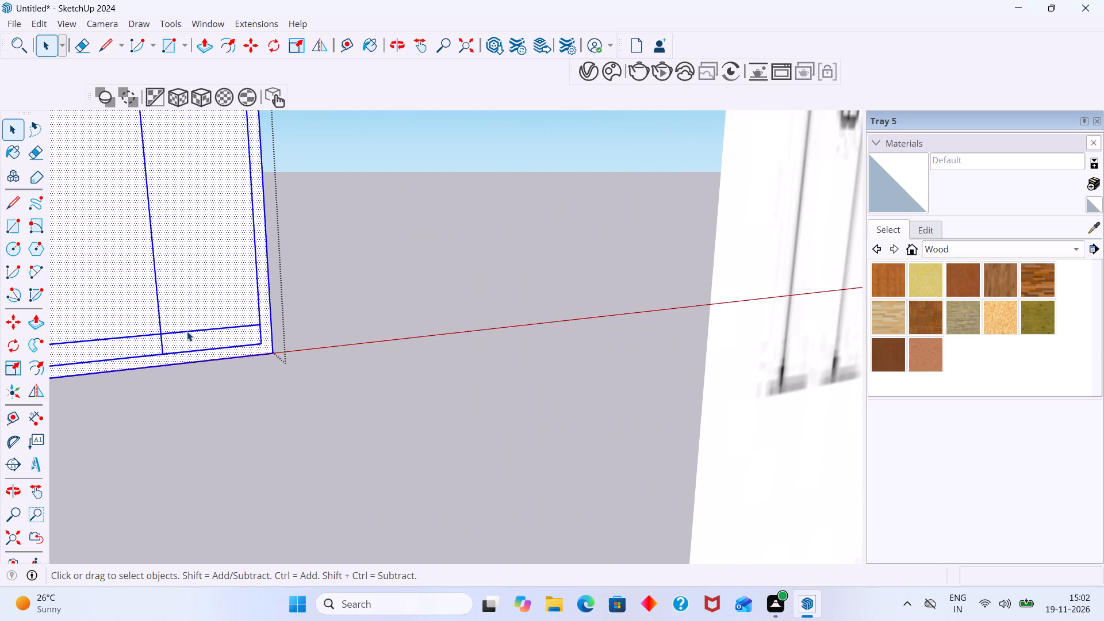
pyautogui.click(187, 331)
pyautogui.click(188, 326)
pyautogui.click(188, 329)
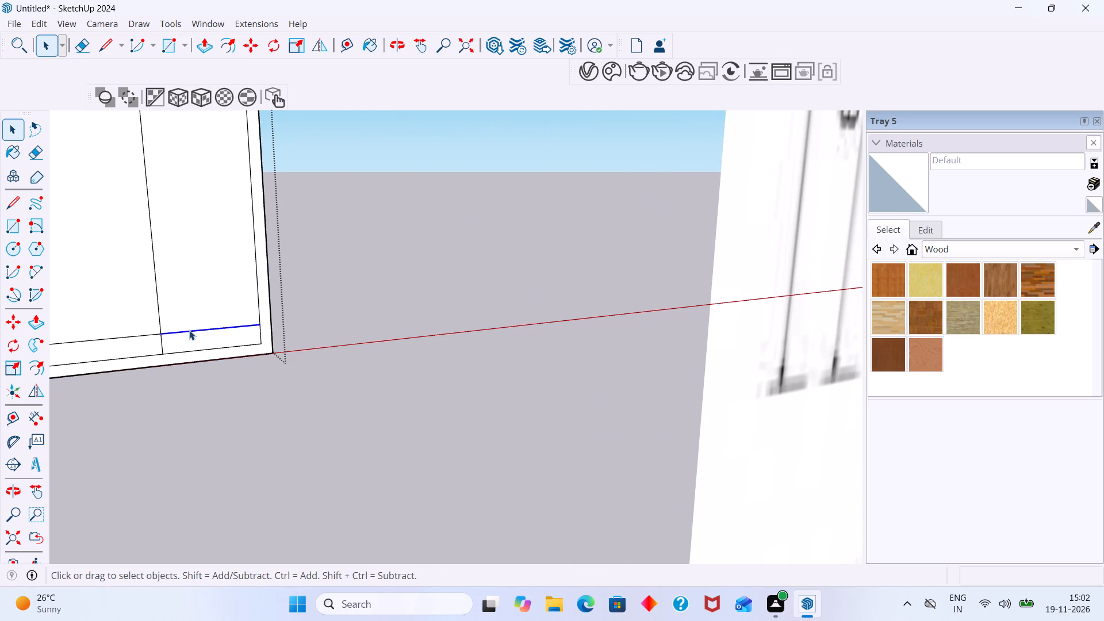
pyautogui.press('m')
pyautogui.scroll(8, 208, 344)
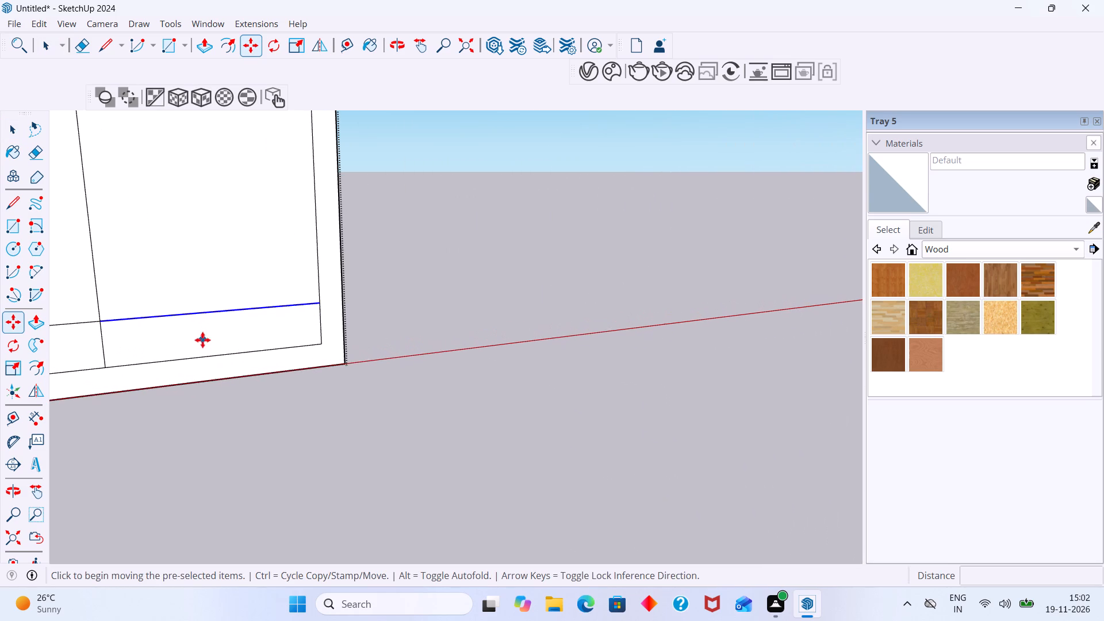
pyautogui.click(209, 313)
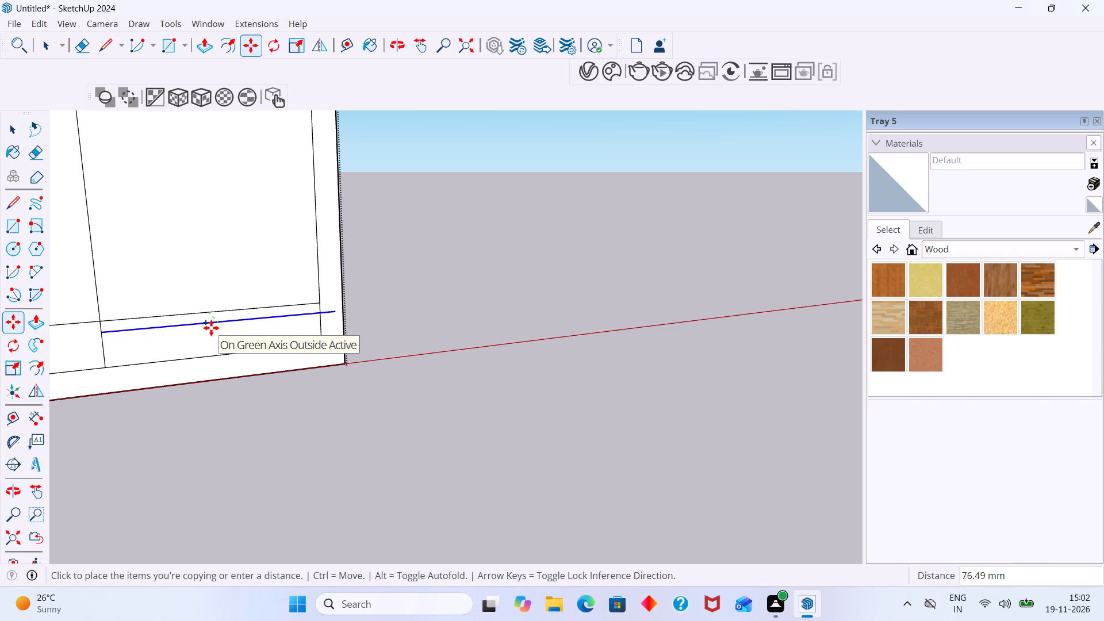
pyautogui.press('Up')
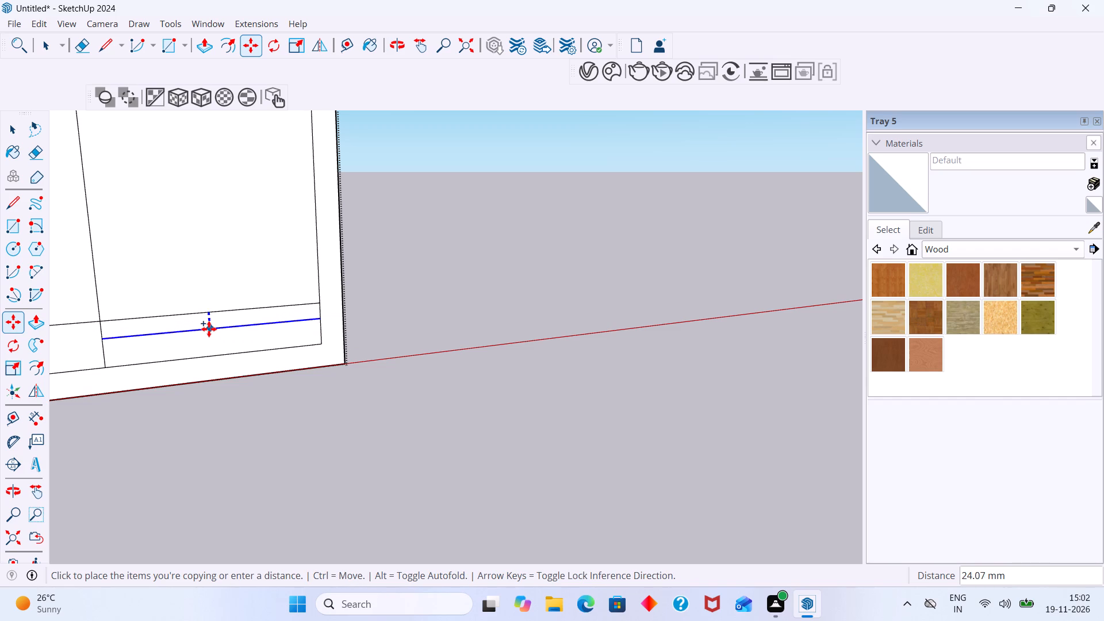
pyautogui.click(209, 329)
pyautogui.press('space')
pyautogui.moveTo(677, 239); pyautogui.dragTo(660, 242)
# Erase the original upper skirting edge under the tall unit's outermost panel, keeping the lowered copy.
pyautogui.scroll(3, 267, 304)
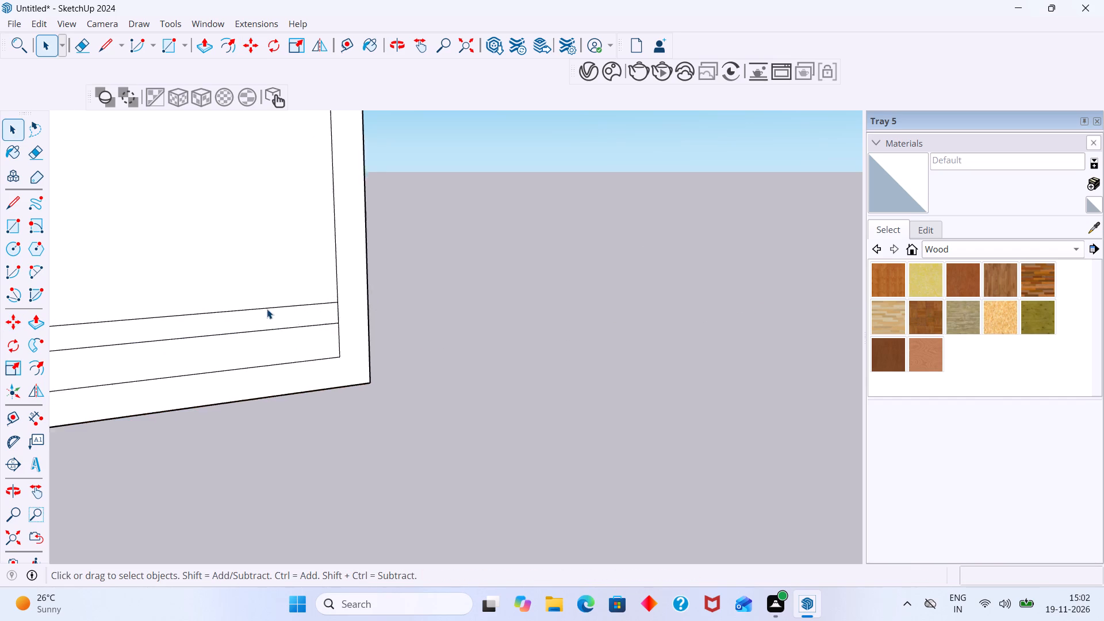
pyautogui.scroll(1, 267, 309)
pyautogui.click(268, 310)
pyautogui.scroll(-4, 269, 308)
pyautogui.doubleClick(271, 294)
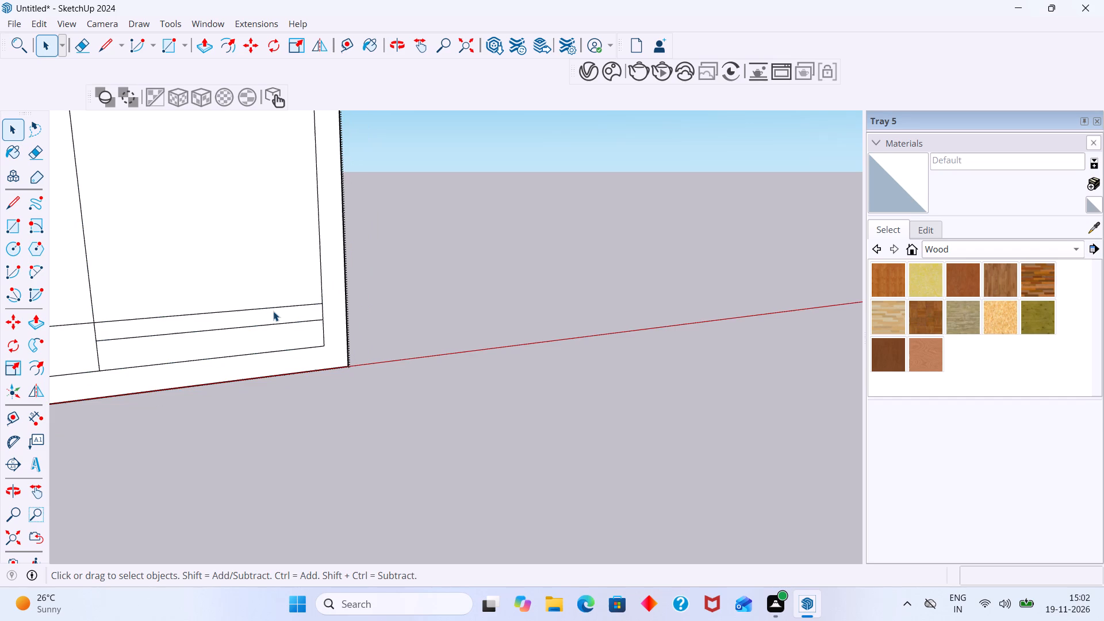
pyautogui.click(273, 311)
pyautogui.press('e')
pyautogui.moveTo(273, 314); pyautogui.dragTo(274, 305)
pyautogui.press('space')
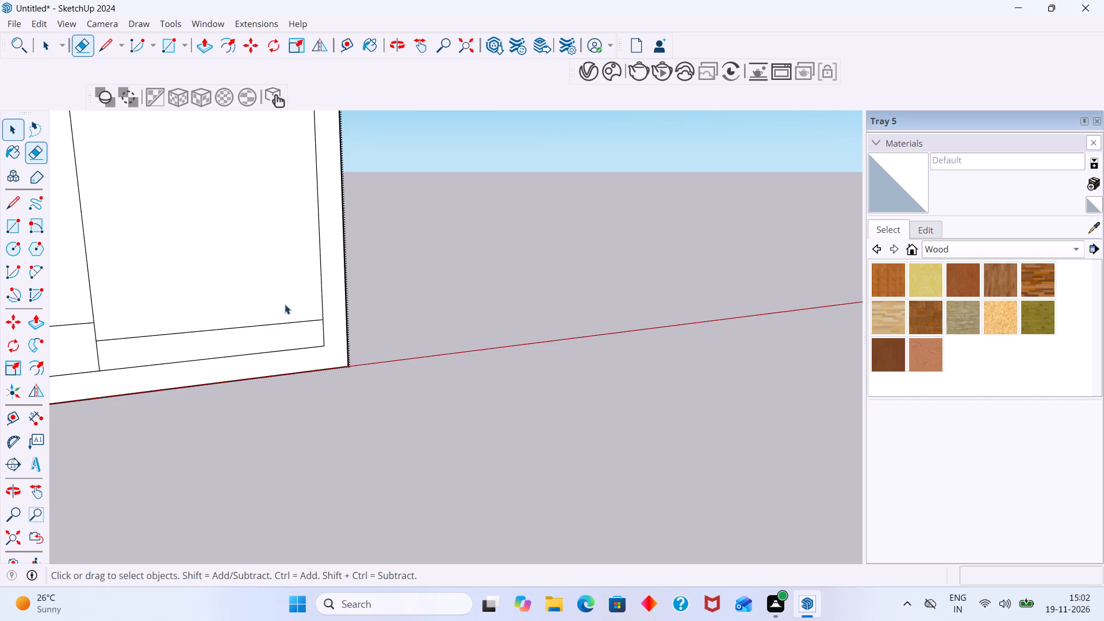
pyautogui.scroll(-10, 419, 278)
pyautogui.click(434, 328)
# Examine the cabinet model's skirting and tall unit against the reference front elevation.
pyautogui.scroll(-12, 420, 324)
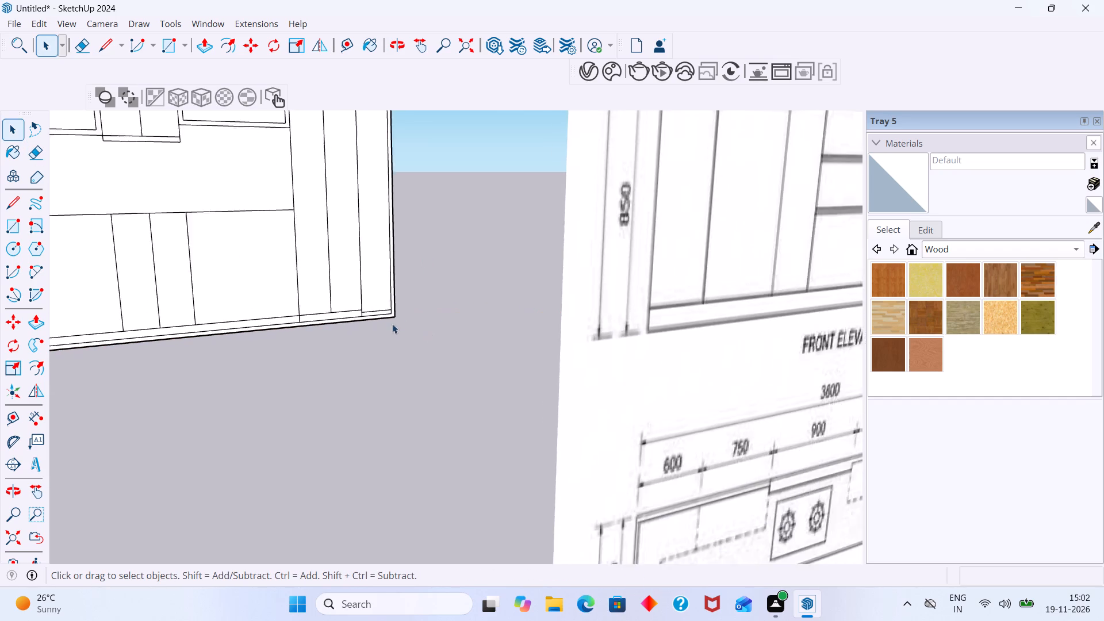
pyautogui.scroll(-7, 392, 324)
pyautogui.moveTo(421, 343); pyautogui.dragTo(453, 347, button='middle')
pyautogui.scroll(1, 335, 339)
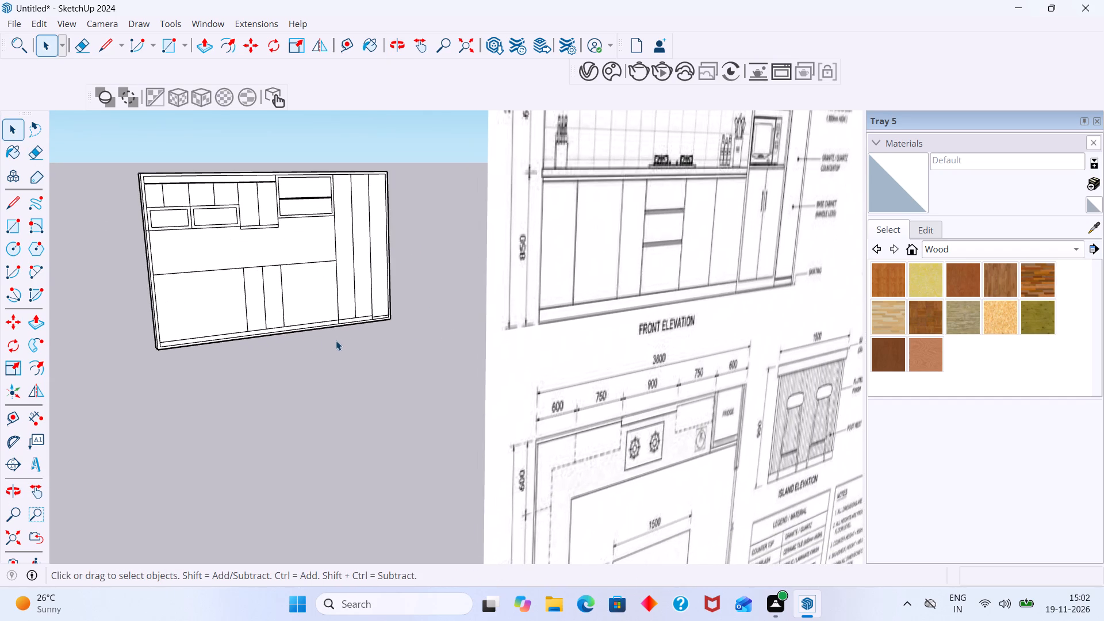
pyautogui.keyDown('shift'); pyautogui.moveTo(336, 340); pyautogui.dragTo(236, 354, button='middle'); pyautogui.keyUp('shift')
pyautogui.scroll(4, 270, 327)
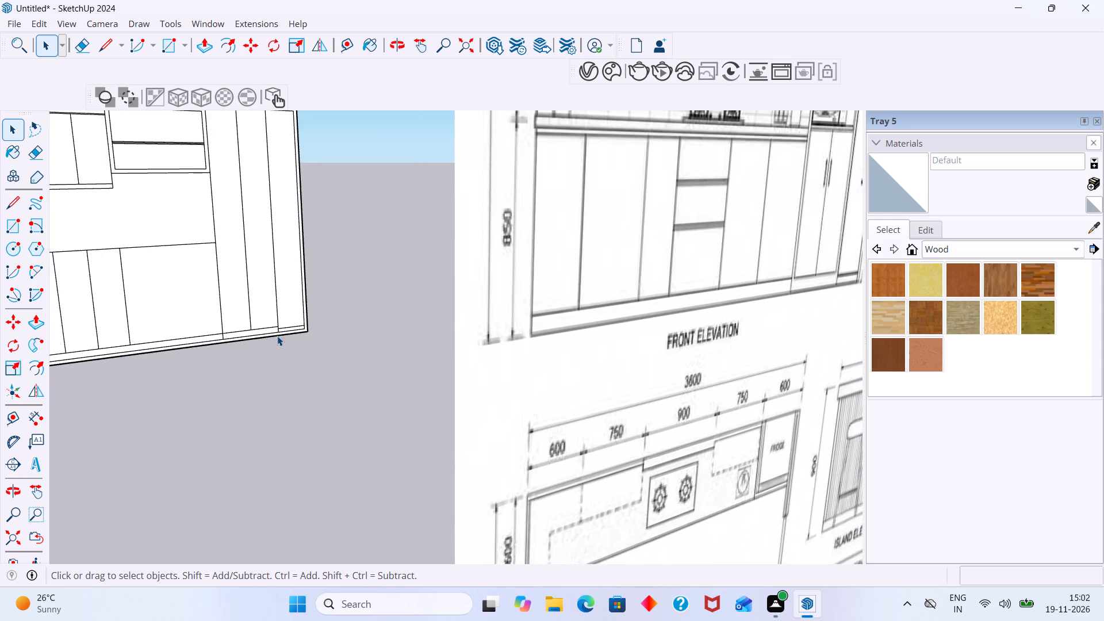
pyautogui.scroll(-3, 277, 337)
pyautogui.moveTo(270, 347); pyautogui.dragTo(270, 386, button='middle')
pyautogui.scroll(2, 255, 377)
pyautogui.scroll(-6, 249, 368)
pyautogui.keyDown('shift'); pyautogui.moveTo(250, 365); pyautogui.dragTo(257, 404, button='middle'); pyautogui.keyUp('shift')
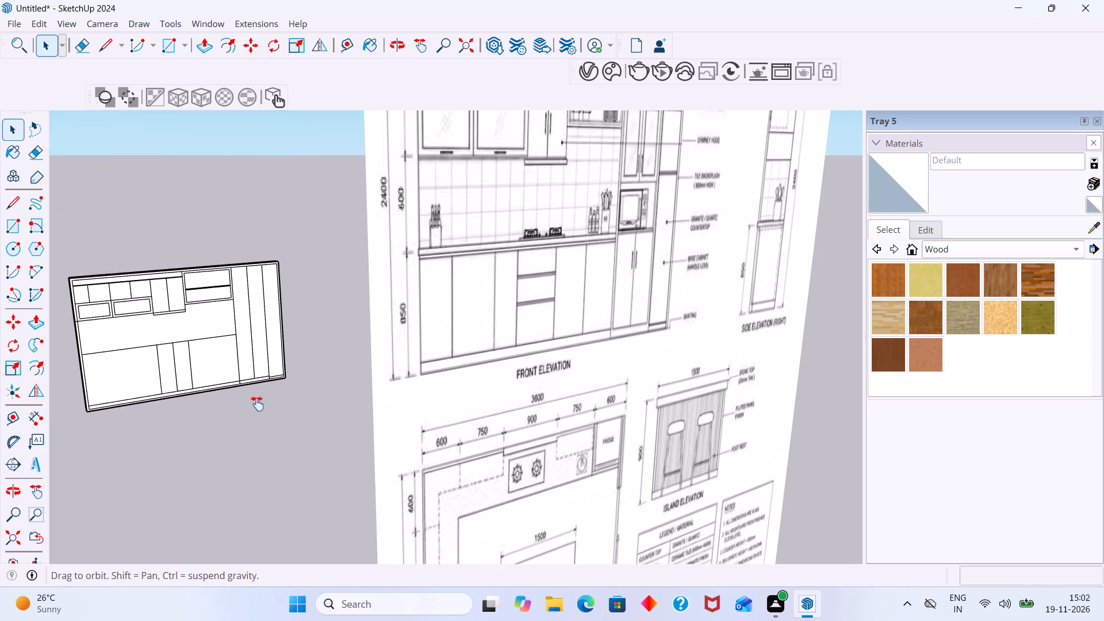
pyautogui.keyDown('shift'); pyautogui.moveTo(257, 404); pyautogui.dragTo(258, 405, button='middle'); pyautogui.keyUp('shift')
pyautogui.keyDown('shift'); pyautogui.moveTo(269, 369); pyautogui.dragTo(282, 412, button='middle'); pyautogui.keyUp('shift')
pyautogui.scroll(-2, 272, 397)
pyautogui.moveTo(272, 397); pyautogui.dragTo(260, 443, button='middle')
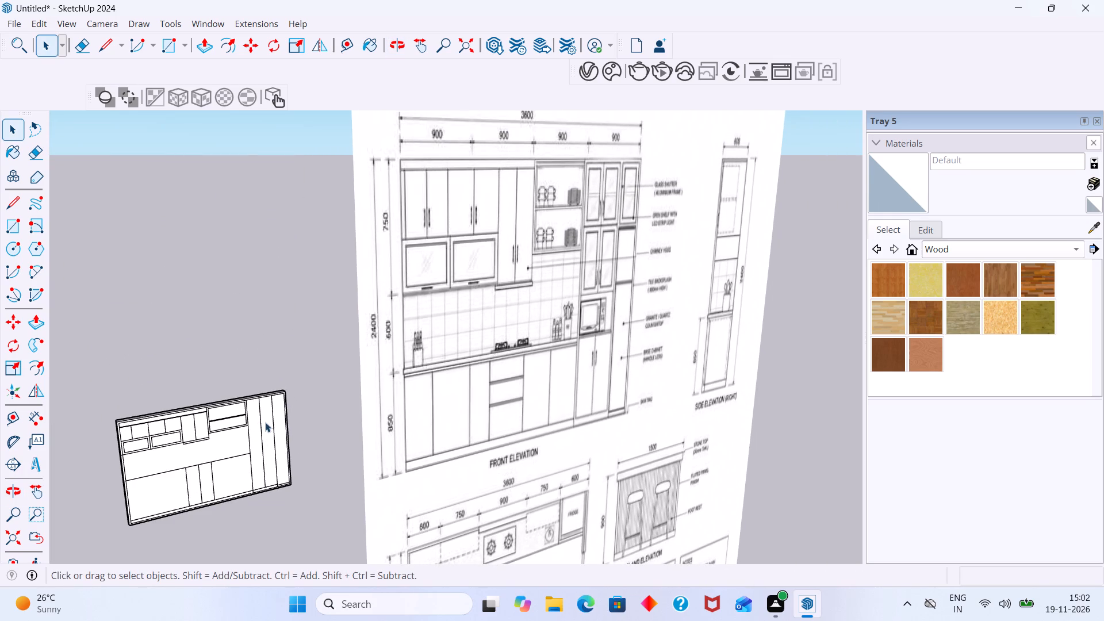
pyautogui.scroll(3, 246, 424)
pyautogui.keyDown('shift'); pyautogui.moveTo(255, 424); pyautogui.dragTo(200, 462, button='middle'); pyautogui.keyUp('shift')
pyautogui.scroll(-1, 204, 444)
pyautogui.keyDown('shift'); pyautogui.moveTo(218, 444); pyautogui.dragTo(184, 440, button='middle'); pyautogui.keyUp('shift')
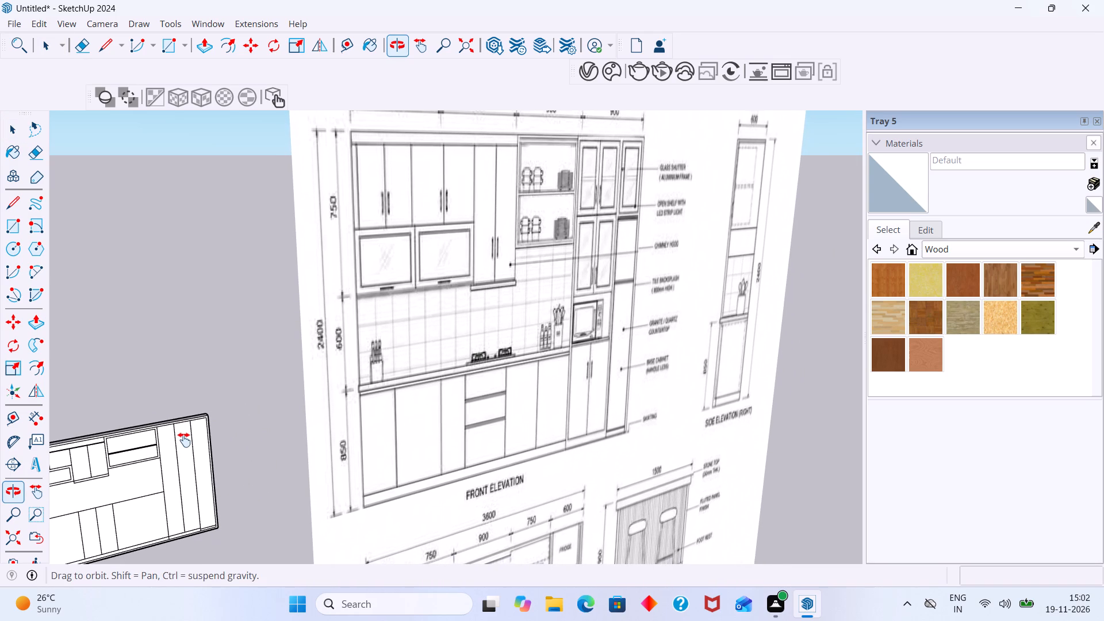
pyautogui.keyDown('shift'); pyautogui.moveTo(184, 440); pyautogui.dragTo(184, 439, button='middle'); pyautogui.keyUp('shift')
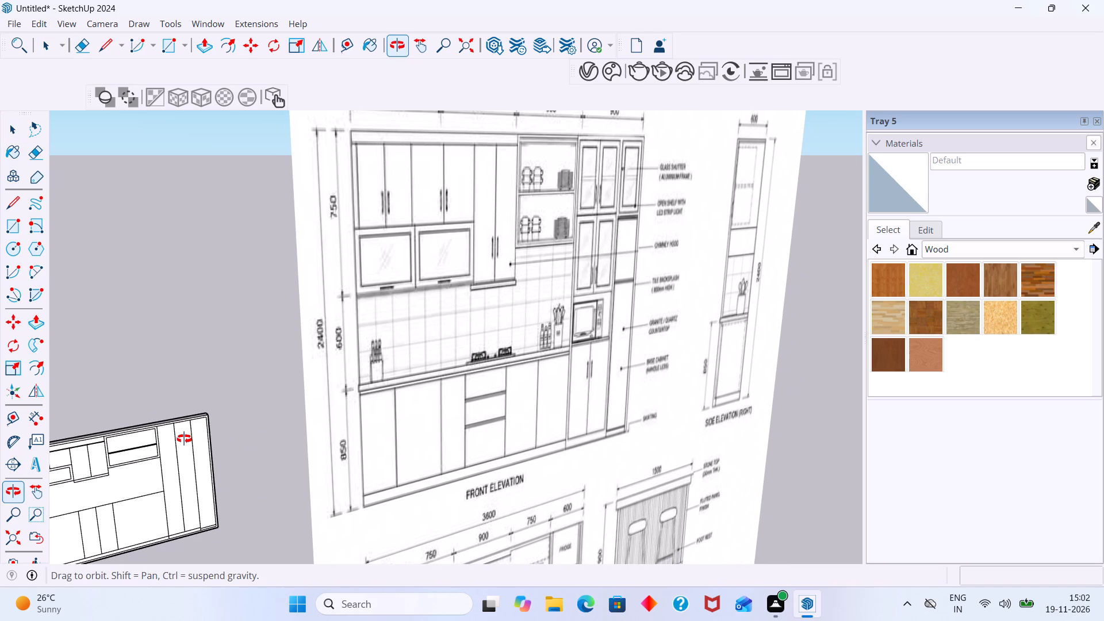
pyautogui.keyDown('shift'); pyautogui.moveTo(184, 439); pyautogui.dragTo(185, 438, button='middle'); pyautogui.keyUp('shift')
# Examine the tall unit, skirting and right side elevation in the reference drawing, then compare the whole front elevation with the model.
pyautogui.moveTo(546, 408); pyautogui.dragTo(303, 355, button='middle')
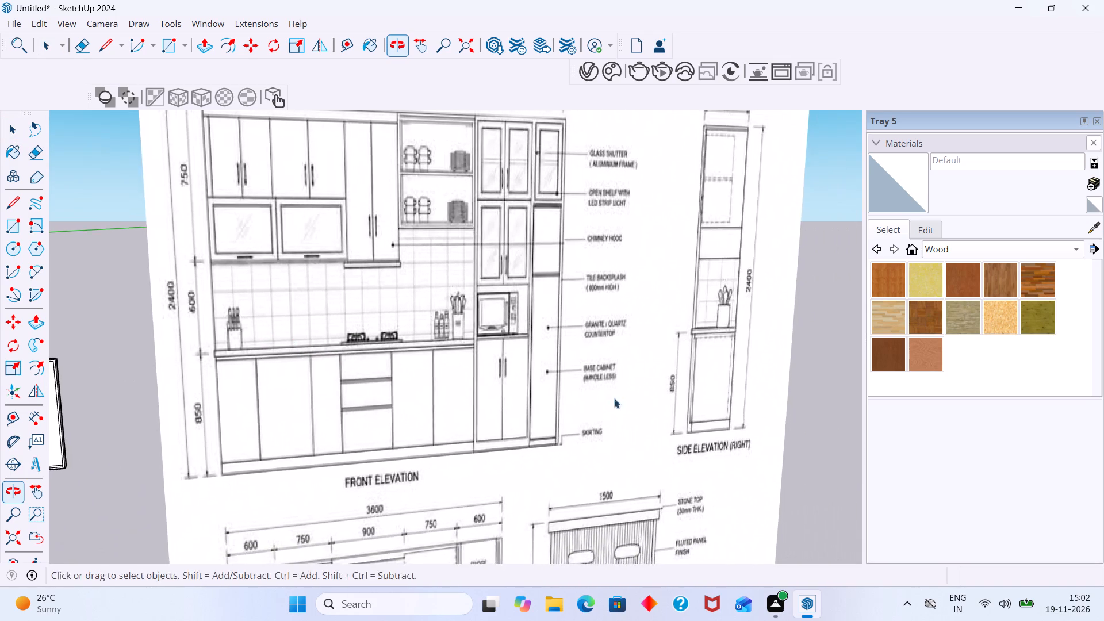
pyautogui.moveTo(645, 393); pyautogui.dragTo(535, 378, button='middle')
pyautogui.scroll(1, 650, 397)
pyautogui.scroll(-6, 650, 402)
pyautogui.moveTo(586, 426); pyautogui.dragTo(672, 432, button='middle')
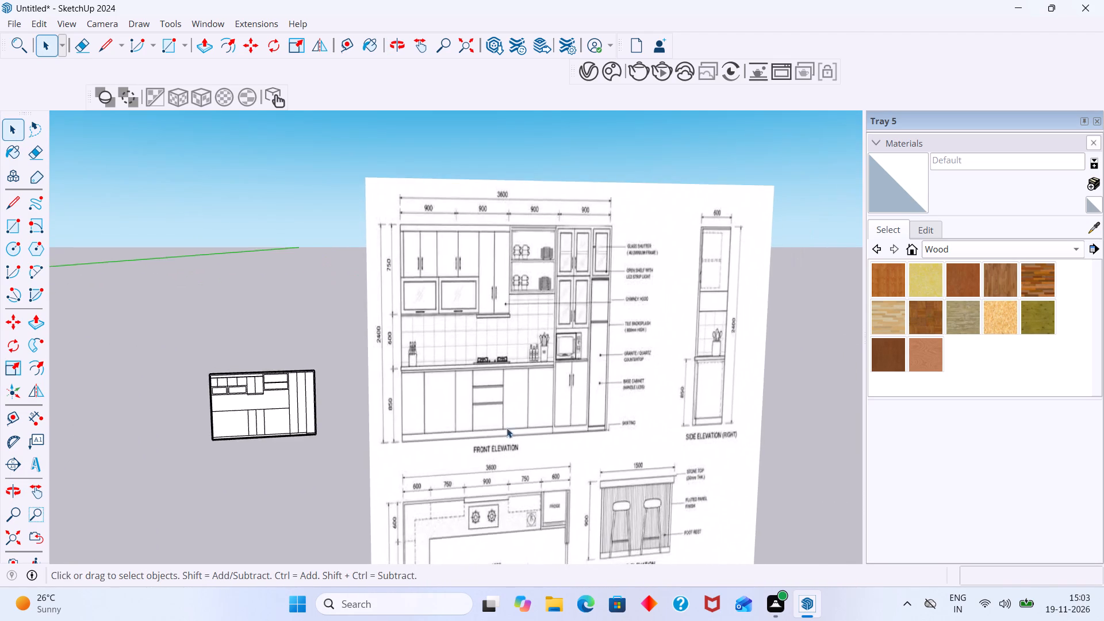
pyautogui.scroll(6, 491, 423)
pyautogui.scroll(-7, 451, 412)
pyautogui.moveTo(480, 420); pyautogui.dragTo(542, 418, button='middle')
pyautogui.scroll(10, 607, 382)
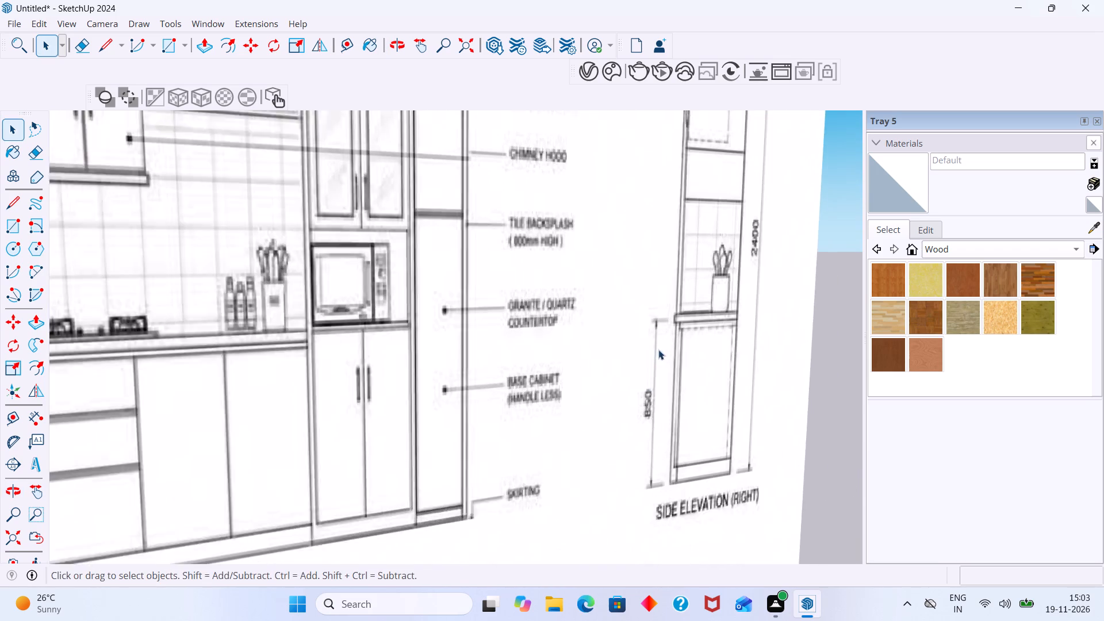
pyautogui.scroll(1, 658, 350)
pyautogui.scroll(-2, 689, 347)
pyautogui.moveTo(691, 351); pyautogui.dragTo(596, 371, button='middle')
pyautogui.scroll(-11, 596, 371)
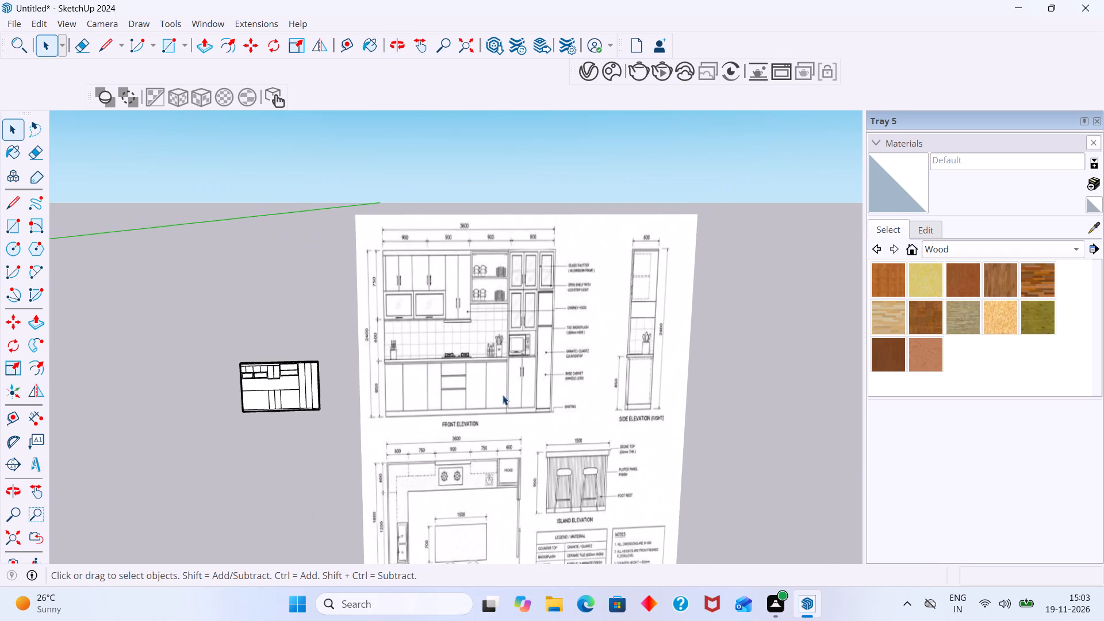
pyautogui.moveTo(503, 395); pyautogui.dragTo(641, 366, button='middle')
pyautogui.moveTo(534, 366); pyautogui.dragTo(590, 365, button='middle')
pyautogui.keyDown('shift'); pyautogui.moveTo(479, 377); pyautogui.dragTo(421, 396, button='middle'); pyautogui.keyUp('shift')
pyautogui.moveTo(426, 401); pyautogui.dragTo(475, 412, button='middle')
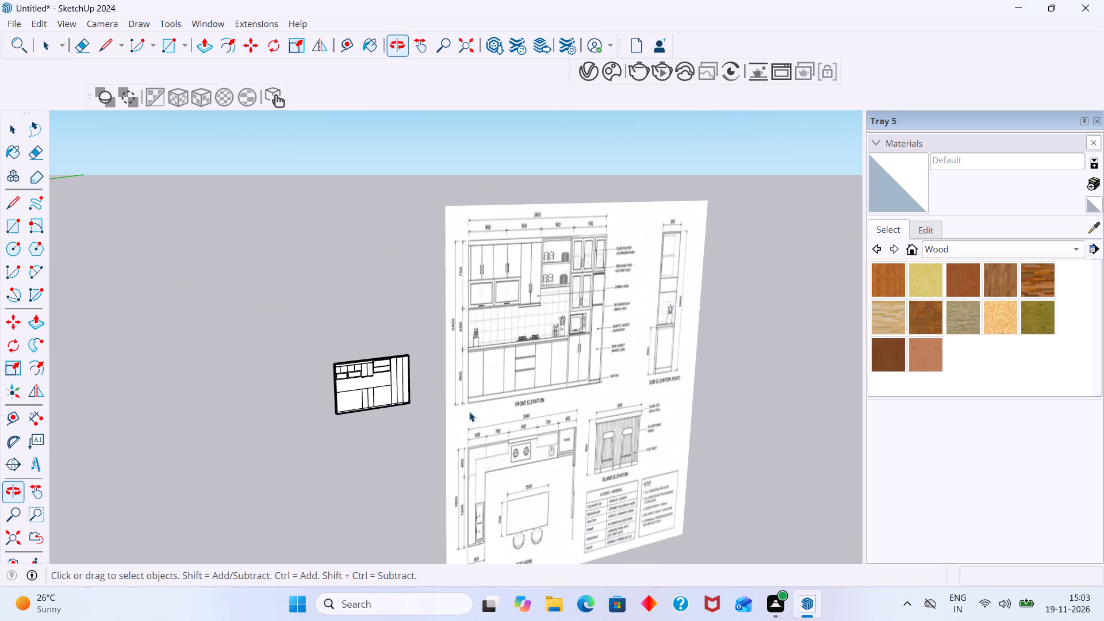
pyautogui.scroll(7, 433, 400)
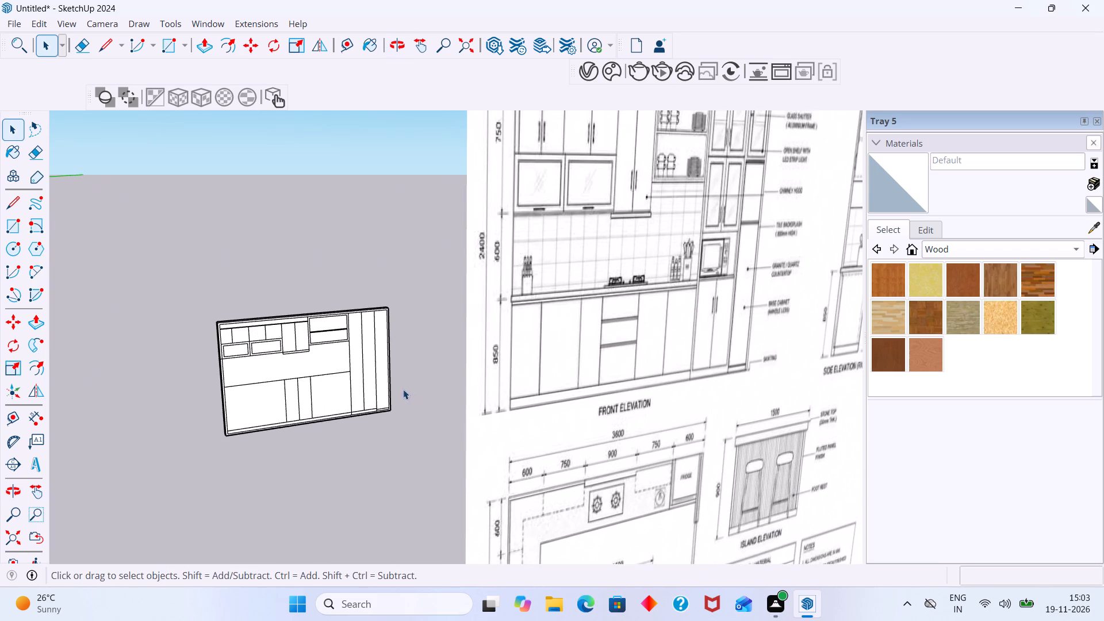
# Open the cabinet front elevation group for editing.
pyautogui.keyDown('shift'); pyautogui.moveTo(397, 389); pyautogui.dragTo(366, 401, button='middle'); pyautogui.keyUp('shift')
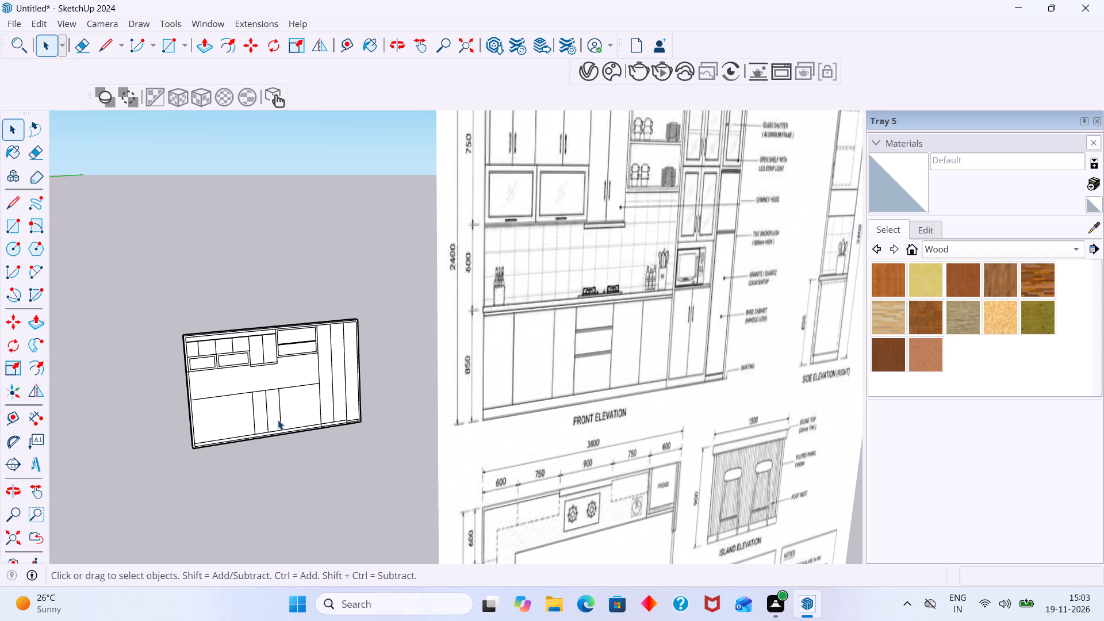
pyautogui.keyDown('shift'); pyautogui.moveTo(278, 420); pyautogui.dragTo(299, 420, button='middle'); pyautogui.keyUp('shift')
pyautogui.moveTo(267, 427); pyautogui.dragTo(282, 432, button='middle')
pyautogui.scroll(6, 237, 434)
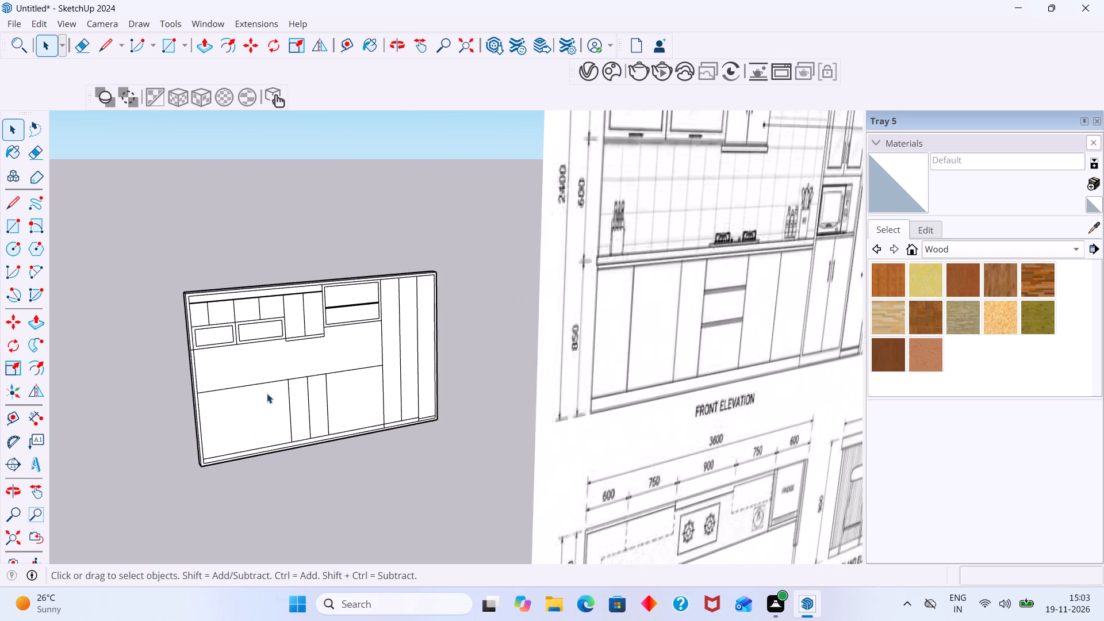
pyautogui.scroll(2, 267, 393)
pyautogui.click(273, 377)
pyautogui.doubleClick(273, 377)
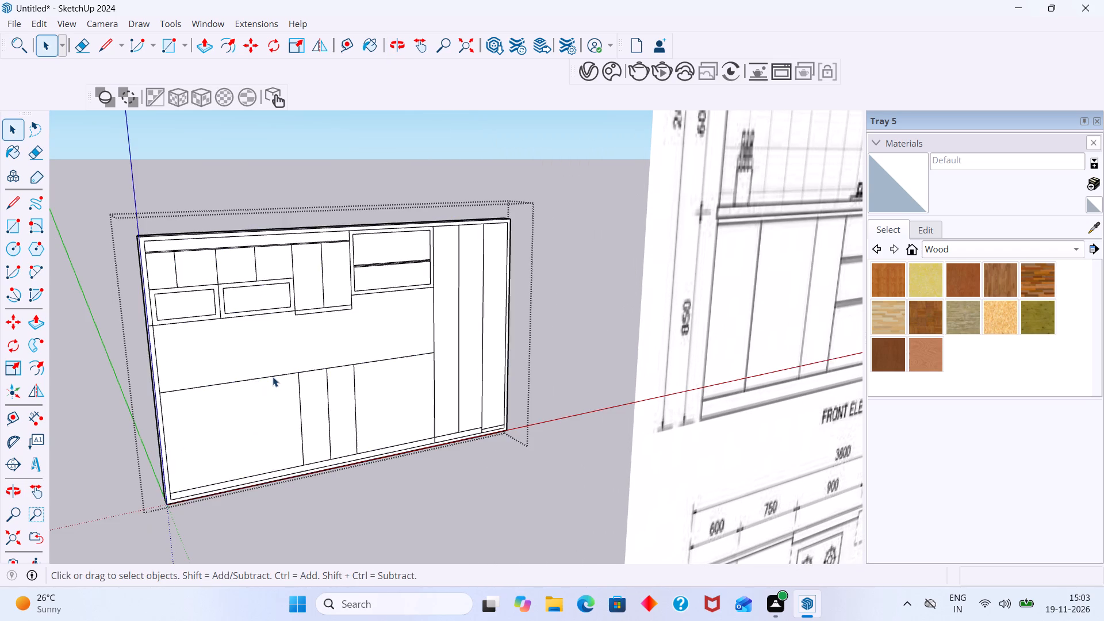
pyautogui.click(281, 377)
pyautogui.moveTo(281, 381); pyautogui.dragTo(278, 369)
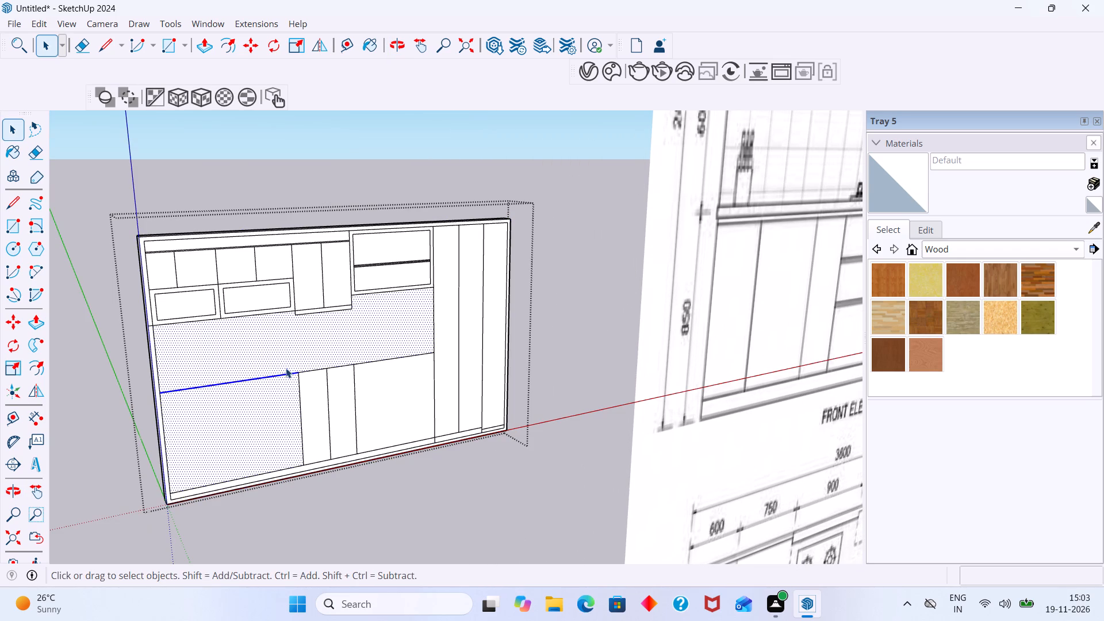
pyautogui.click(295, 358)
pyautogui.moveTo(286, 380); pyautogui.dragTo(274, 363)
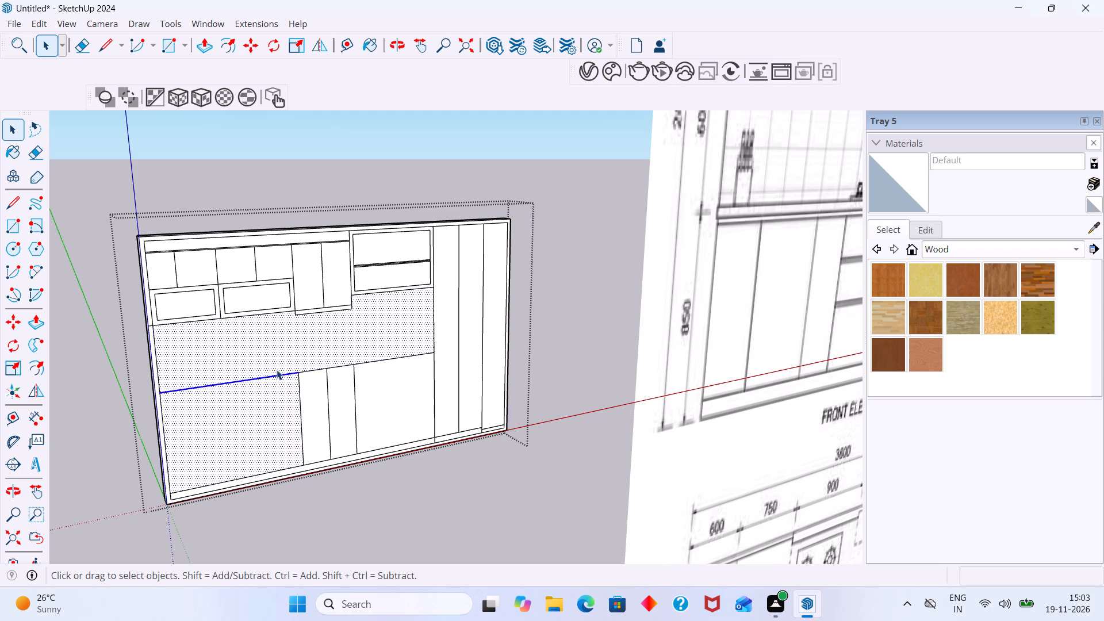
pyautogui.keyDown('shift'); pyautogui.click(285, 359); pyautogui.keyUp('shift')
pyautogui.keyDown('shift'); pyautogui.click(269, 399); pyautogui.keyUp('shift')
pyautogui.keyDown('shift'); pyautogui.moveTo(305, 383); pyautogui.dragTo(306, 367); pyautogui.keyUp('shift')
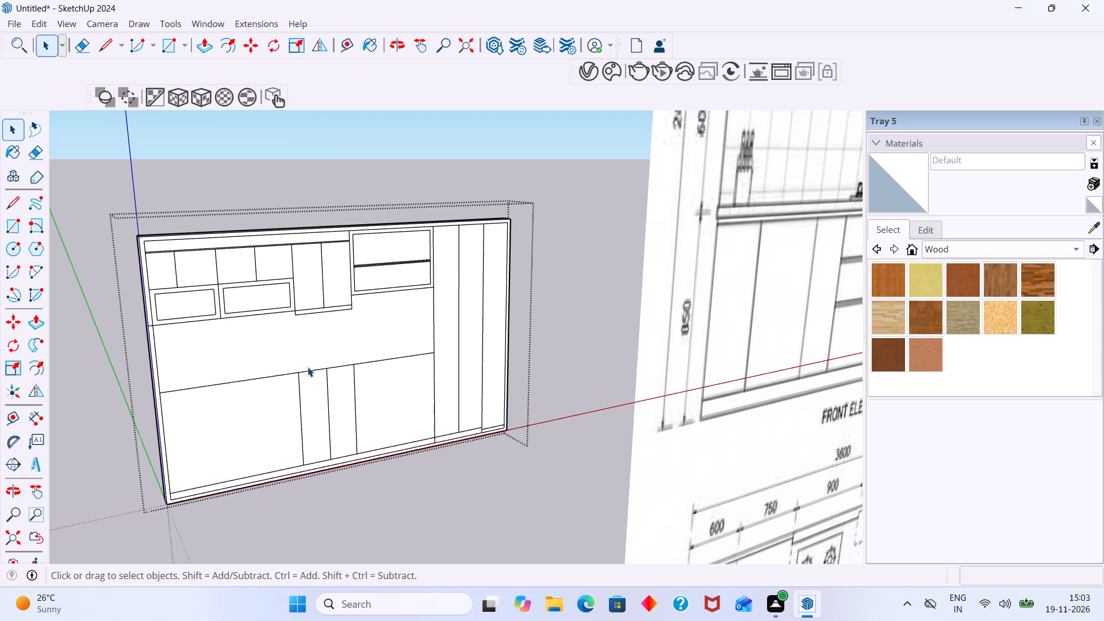
# Weld all the edge segments along the top of the base cabinets into one continuous edge, and leave the group.
pyautogui.moveTo(273, 386); pyautogui.dragTo(260, 363)
pyautogui.keyDown('shift'); pyautogui.click(282, 353); pyautogui.keyUp('shift')
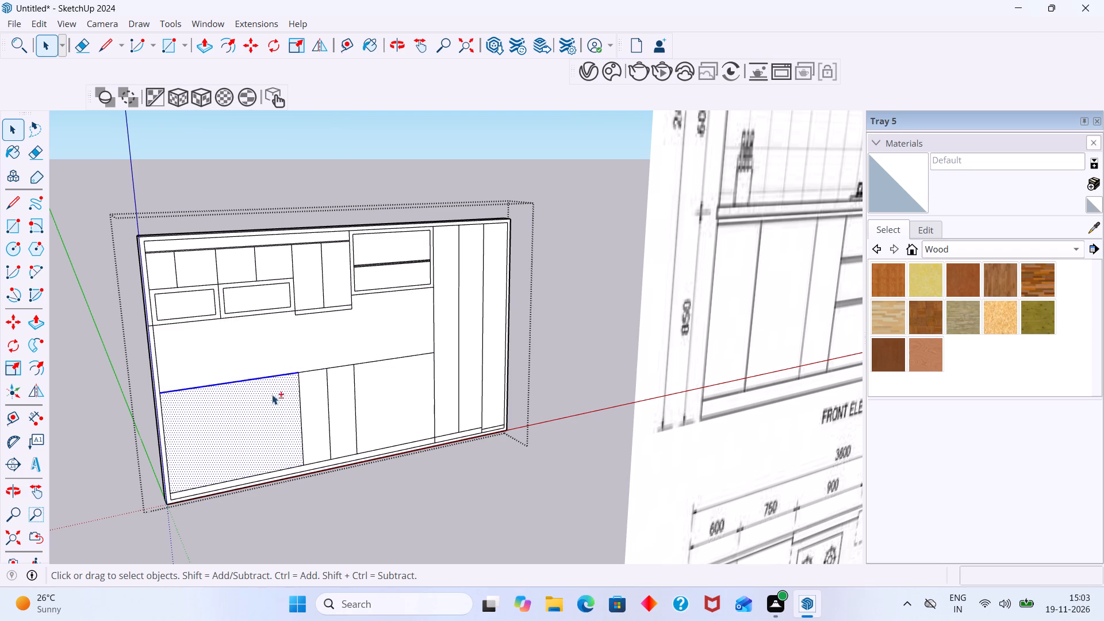
pyautogui.keyDown('shift'); pyautogui.click(272, 394); pyautogui.keyUp('shift')
pyautogui.keyDown('shift'); pyautogui.moveTo(313, 377); pyautogui.dragTo(298, 356); pyautogui.keyUp('shift')
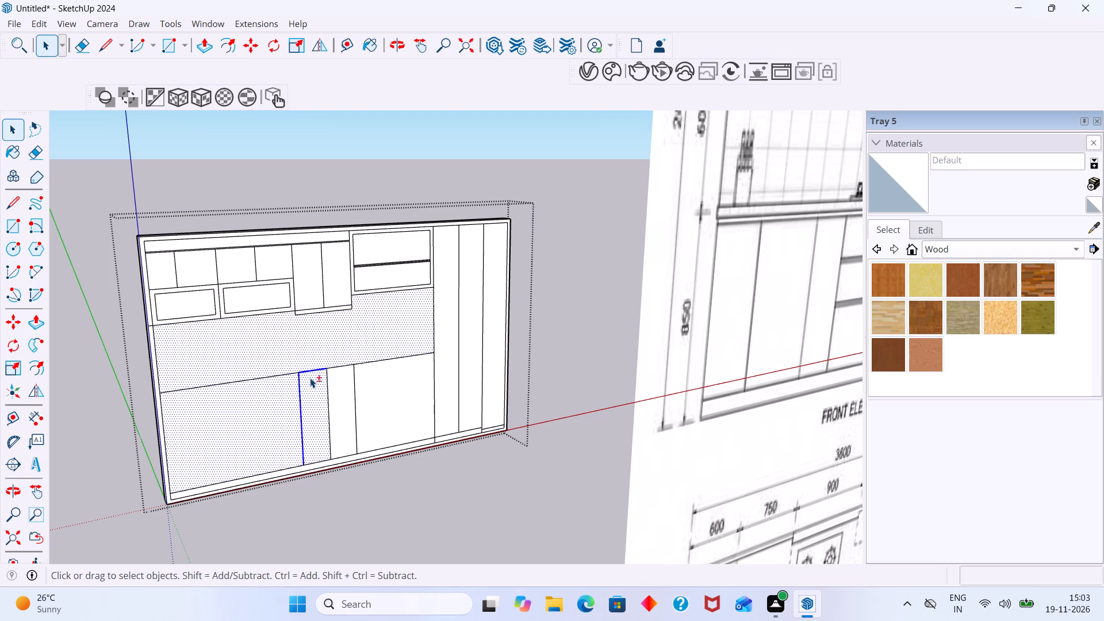
pyautogui.keyDown('shift'); pyautogui.click(301, 391); pyautogui.keyUp('shift')
pyautogui.keyDown('shift'); pyautogui.moveTo(287, 386); pyautogui.dragTo(265, 357); pyautogui.keyUp('shift')
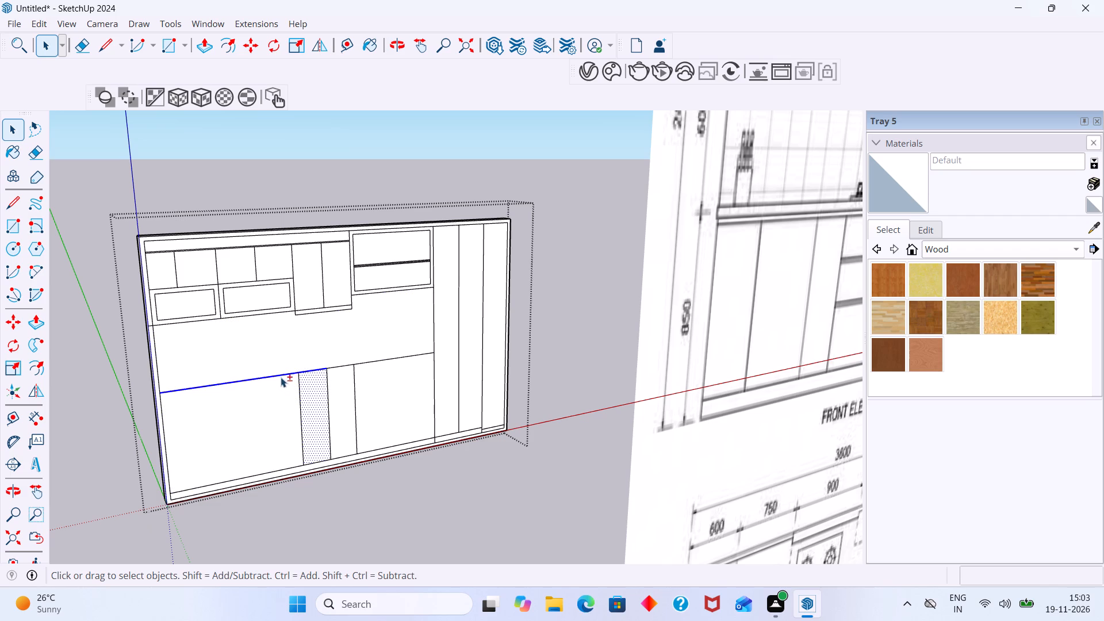
pyautogui.keyDown('shift'); pyautogui.scroll(8, 334, 374); pyautogui.keyUp('shift')
pyautogui.keyDown('shift'); pyautogui.moveTo(346, 371); pyautogui.dragTo(339, 352); pyautogui.keyUp('shift')
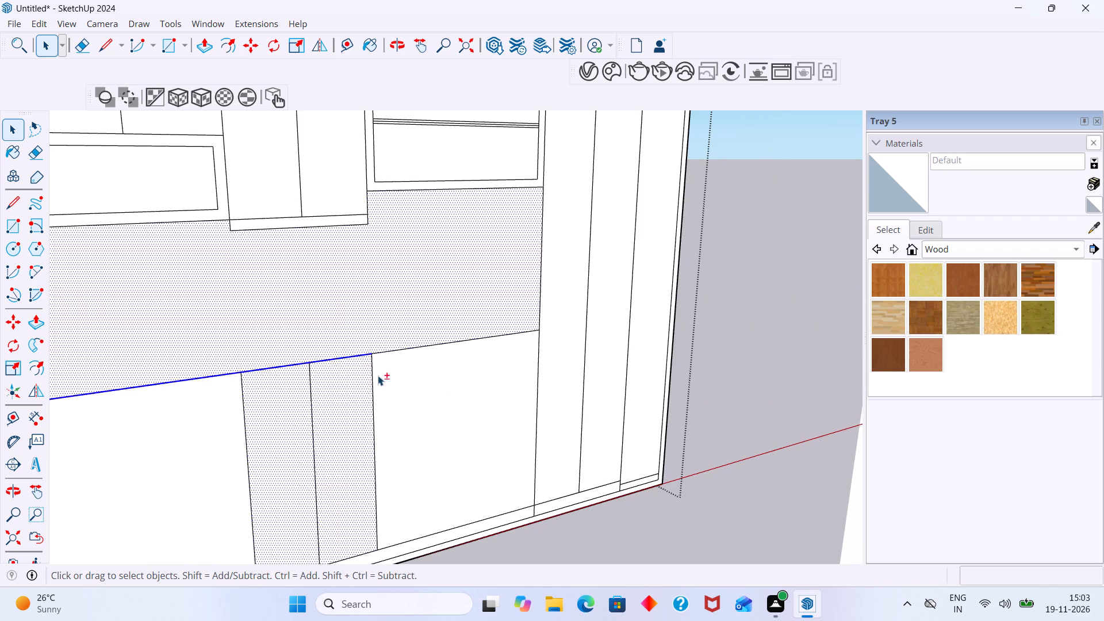
pyautogui.keyDown('shift'); pyautogui.moveTo(412, 373); pyautogui.dragTo(400, 328); pyautogui.keyUp('shift')
pyautogui.keyDown('shift'); pyautogui.click(396, 313); pyautogui.keyUp('shift')
pyautogui.keyDown('shift'); pyautogui.click(349, 397); pyautogui.keyUp('shift')
pyautogui.keyDown('shift'); pyautogui.click(386, 304); pyautogui.keyUp('shift')
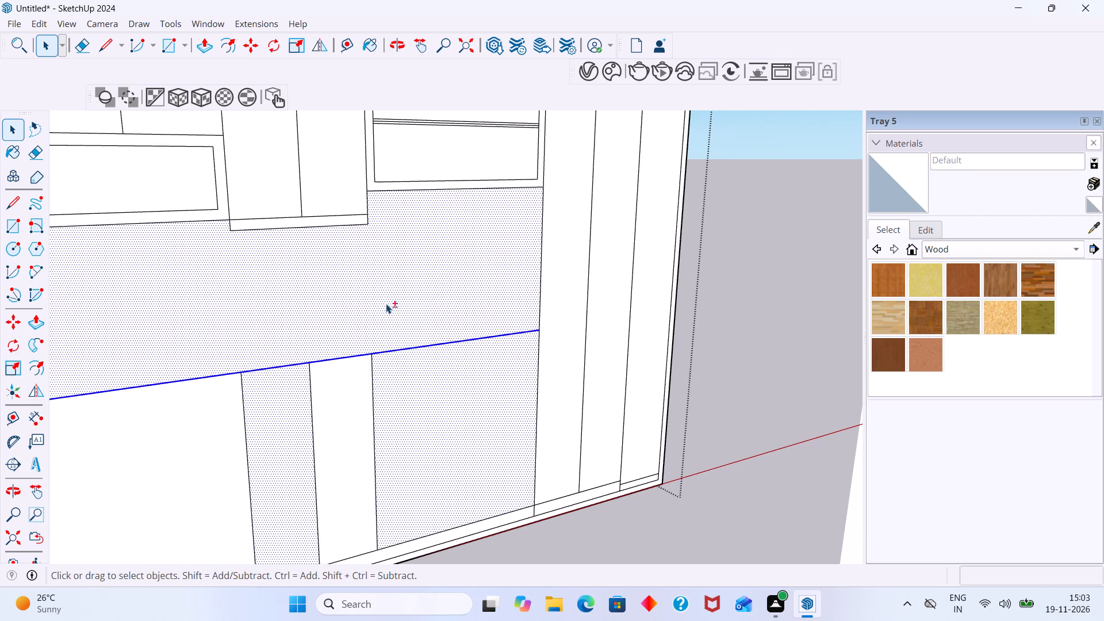
pyautogui.keyDown('shift'); pyautogui.click(417, 382); pyautogui.keyUp('shift')
pyautogui.keyDown('shift'); pyautogui.click(290, 420); pyautogui.keyUp('shift')
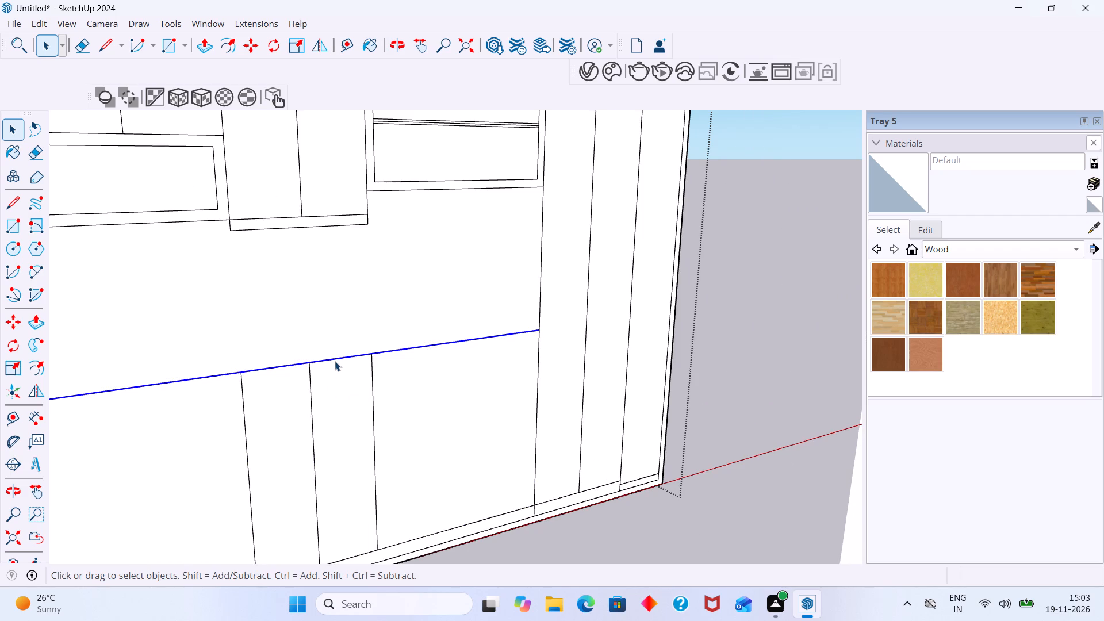
pyautogui.rightClick(336, 358)
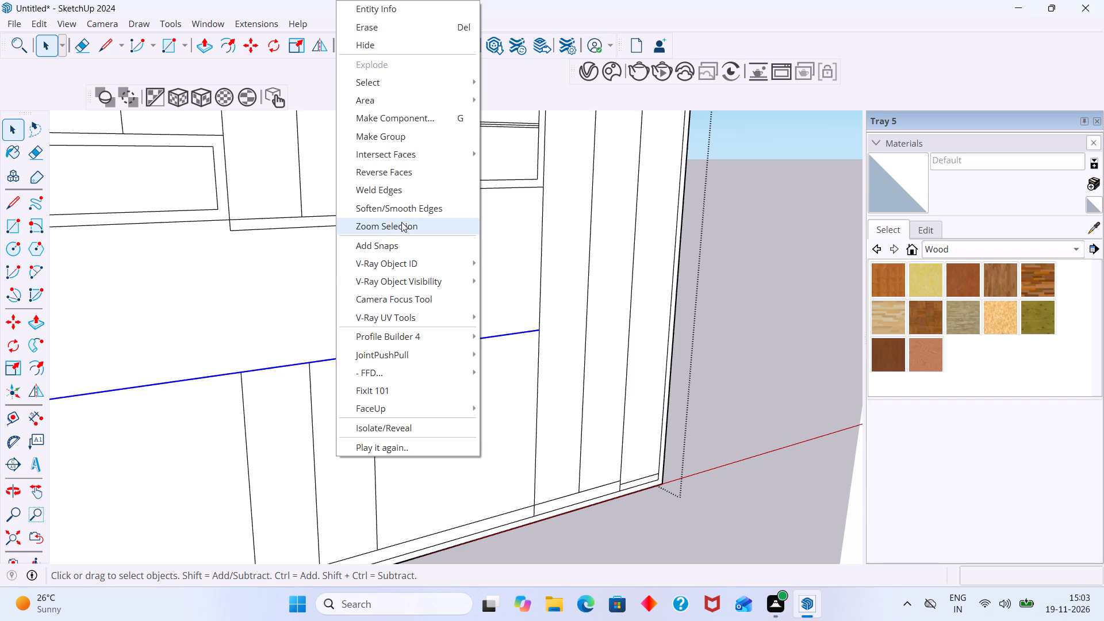
pyautogui.click(412, 191)
pyautogui.scroll(-12, 396, 330)
pyautogui.click(477, 431)
pyautogui.scroll(-4, 455, 416)
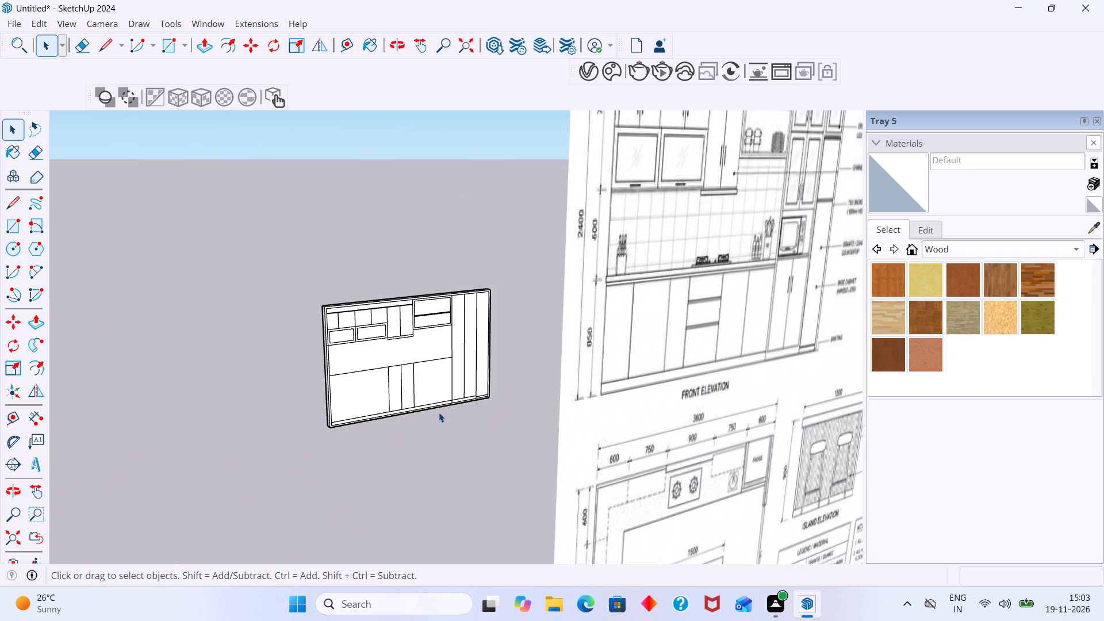
# Reopen the cabinet front elevation group for editing.
pyautogui.moveTo(425, 442); pyautogui.dragTo(441, 448, button='middle')
pyautogui.scroll(11, 392, 417)
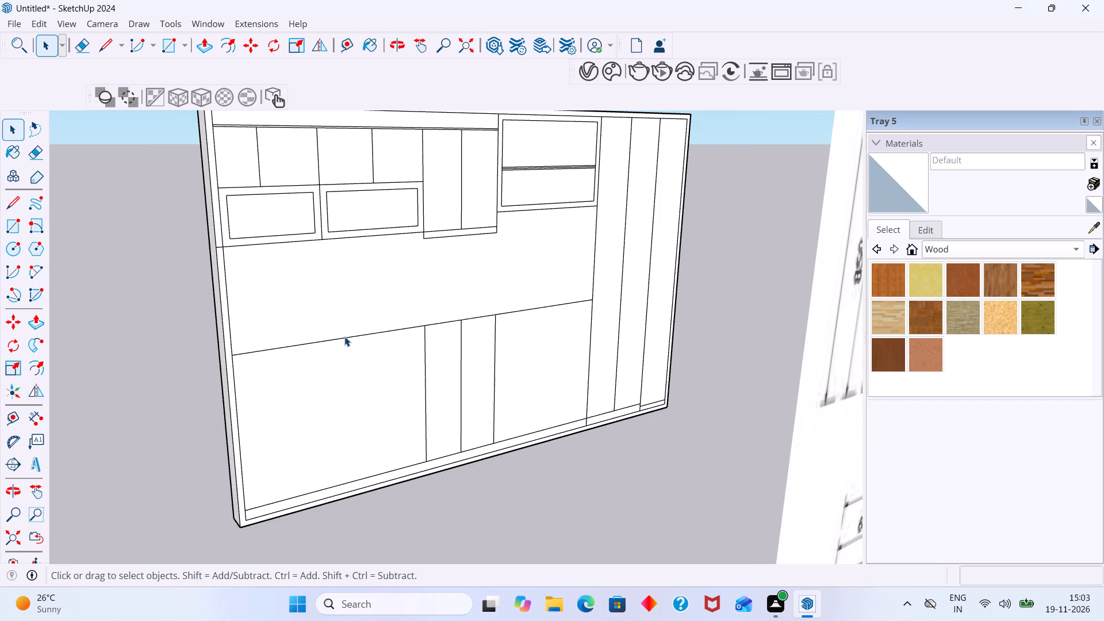
pyautogui.moveTo(349, 347); pyautogui.dragTo(341, 328)
pyautogui.doubleClick(358, 350)
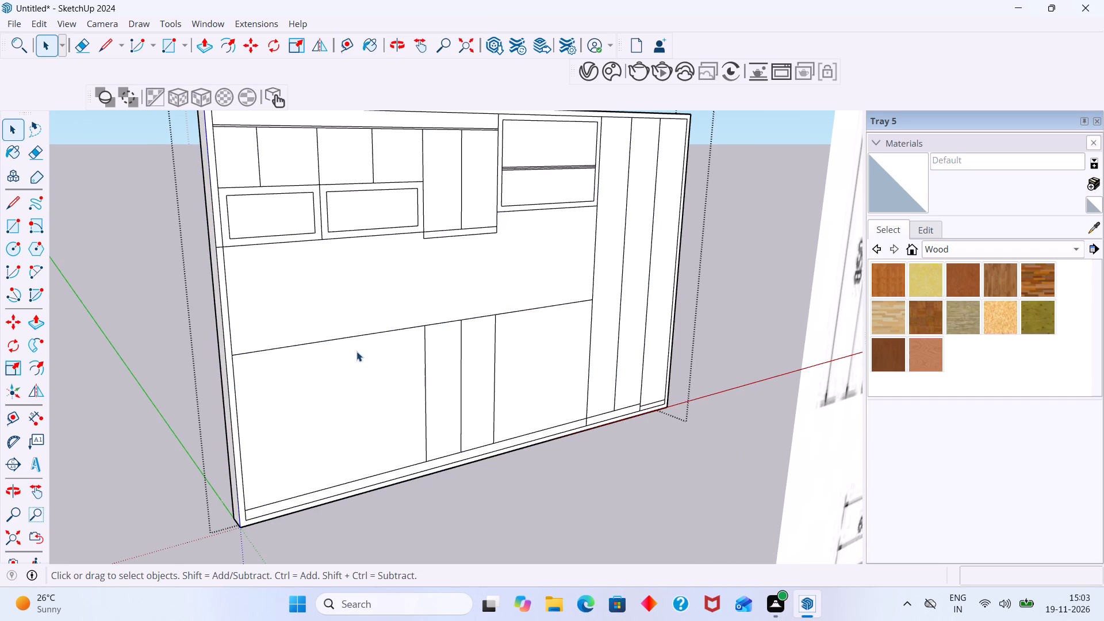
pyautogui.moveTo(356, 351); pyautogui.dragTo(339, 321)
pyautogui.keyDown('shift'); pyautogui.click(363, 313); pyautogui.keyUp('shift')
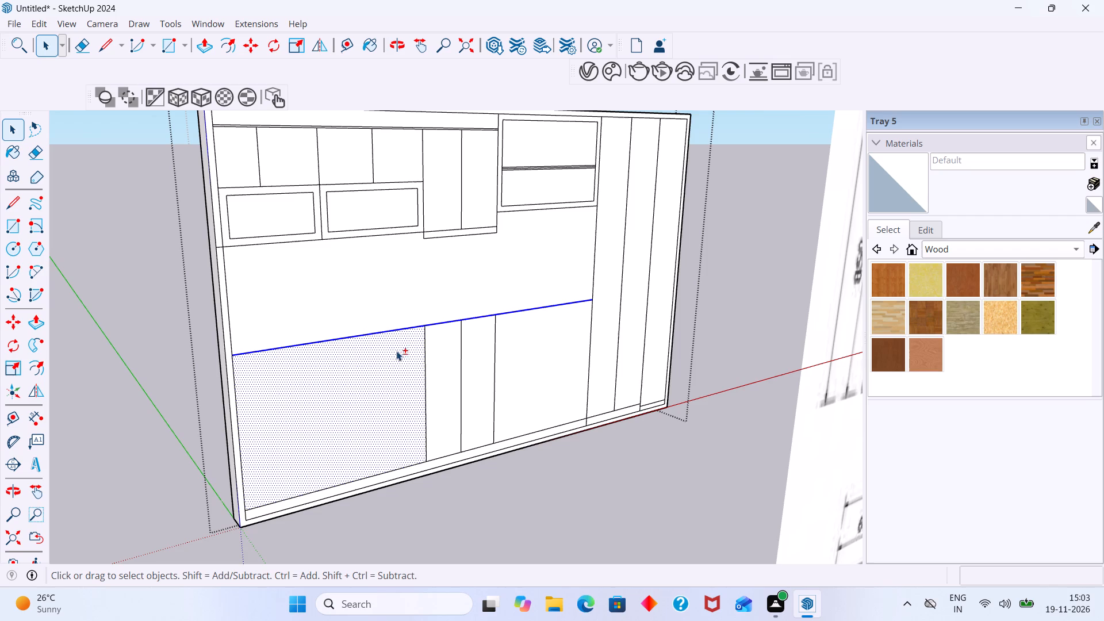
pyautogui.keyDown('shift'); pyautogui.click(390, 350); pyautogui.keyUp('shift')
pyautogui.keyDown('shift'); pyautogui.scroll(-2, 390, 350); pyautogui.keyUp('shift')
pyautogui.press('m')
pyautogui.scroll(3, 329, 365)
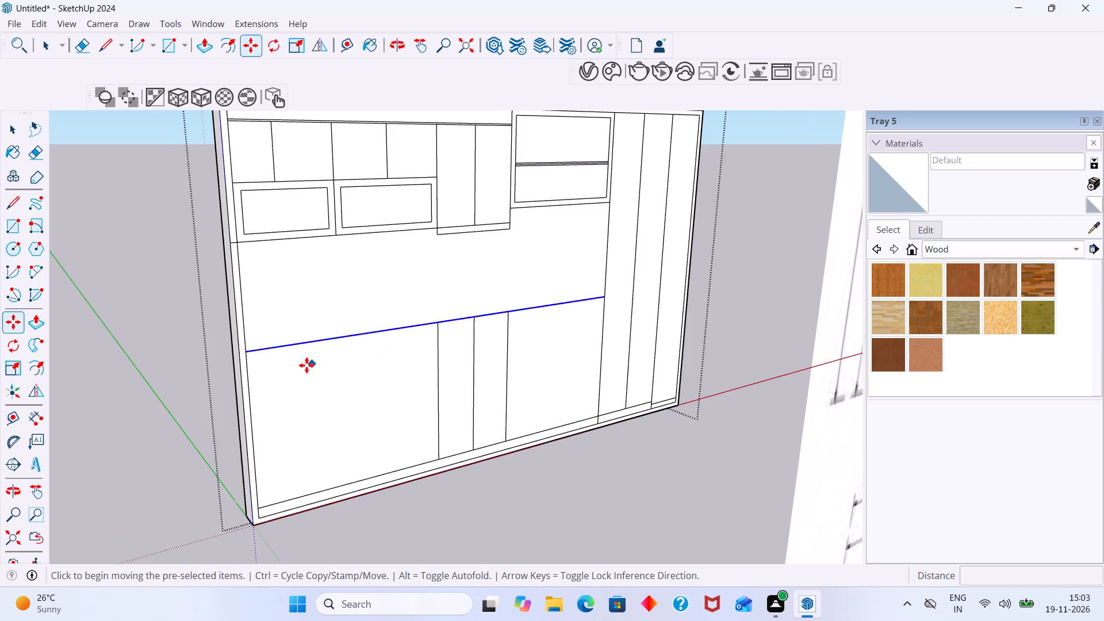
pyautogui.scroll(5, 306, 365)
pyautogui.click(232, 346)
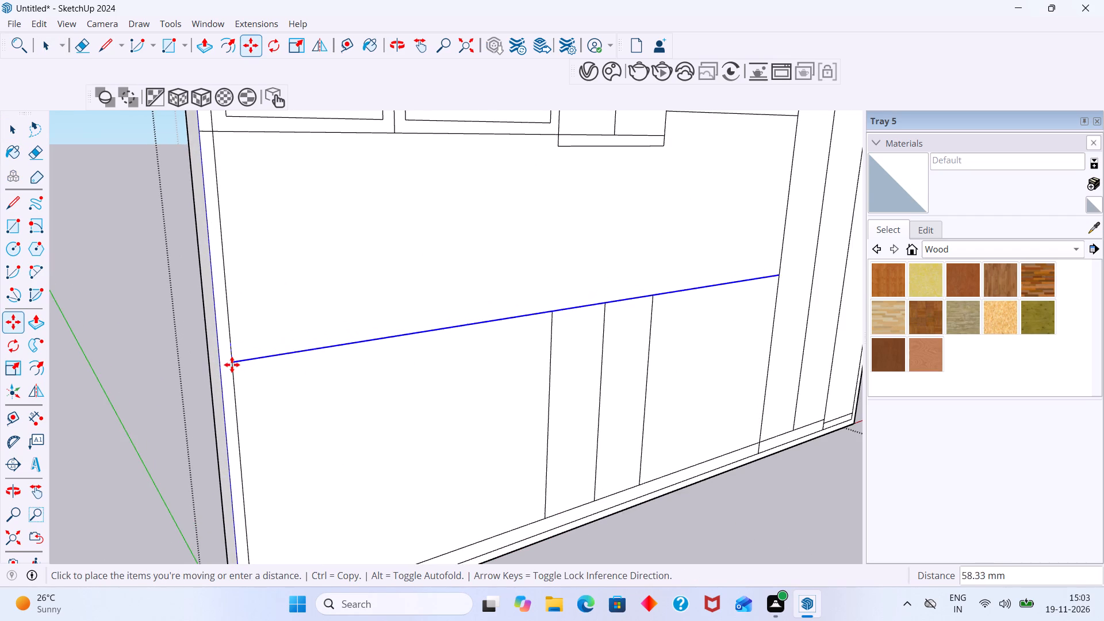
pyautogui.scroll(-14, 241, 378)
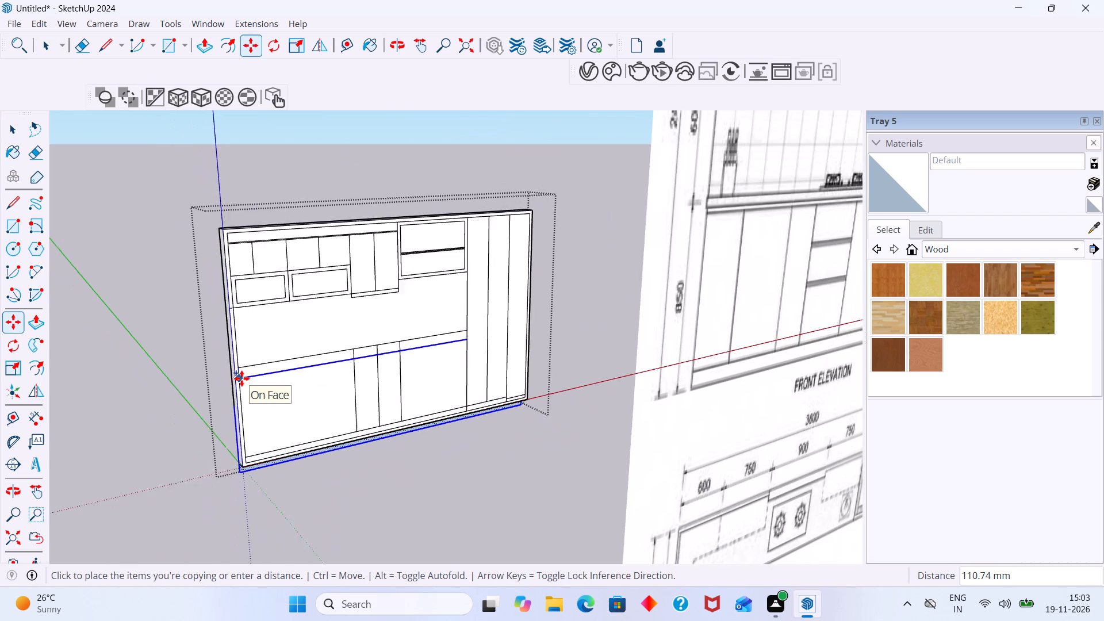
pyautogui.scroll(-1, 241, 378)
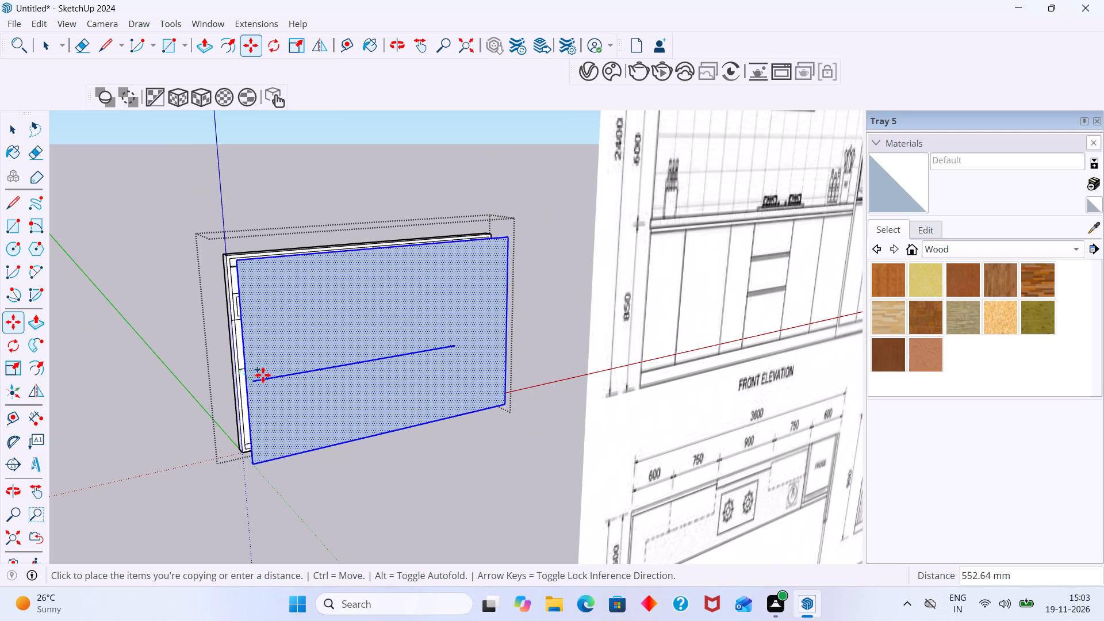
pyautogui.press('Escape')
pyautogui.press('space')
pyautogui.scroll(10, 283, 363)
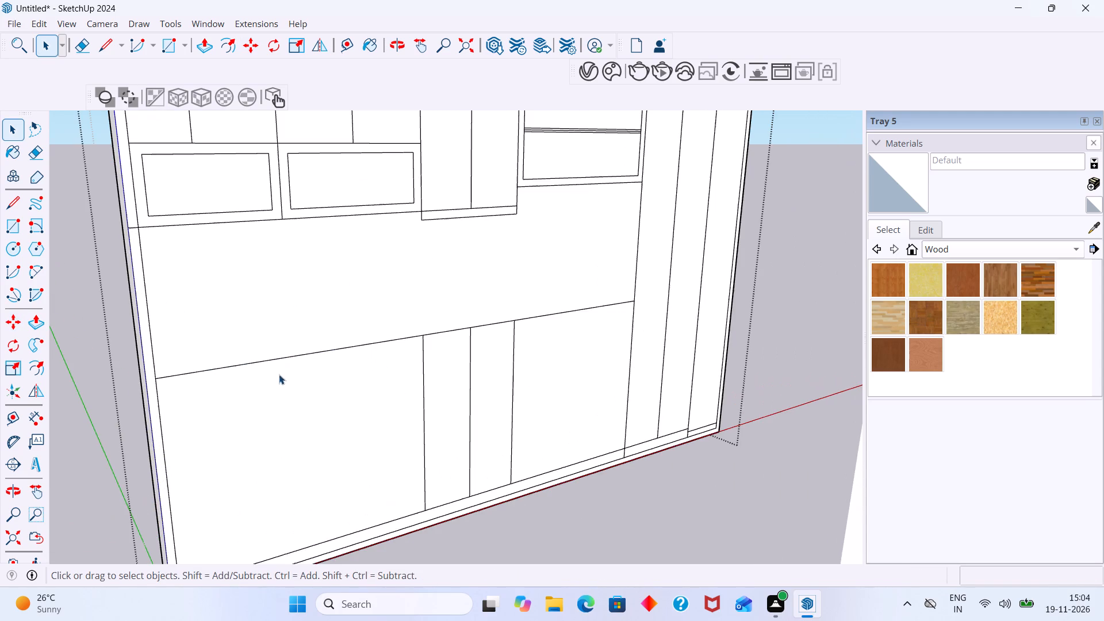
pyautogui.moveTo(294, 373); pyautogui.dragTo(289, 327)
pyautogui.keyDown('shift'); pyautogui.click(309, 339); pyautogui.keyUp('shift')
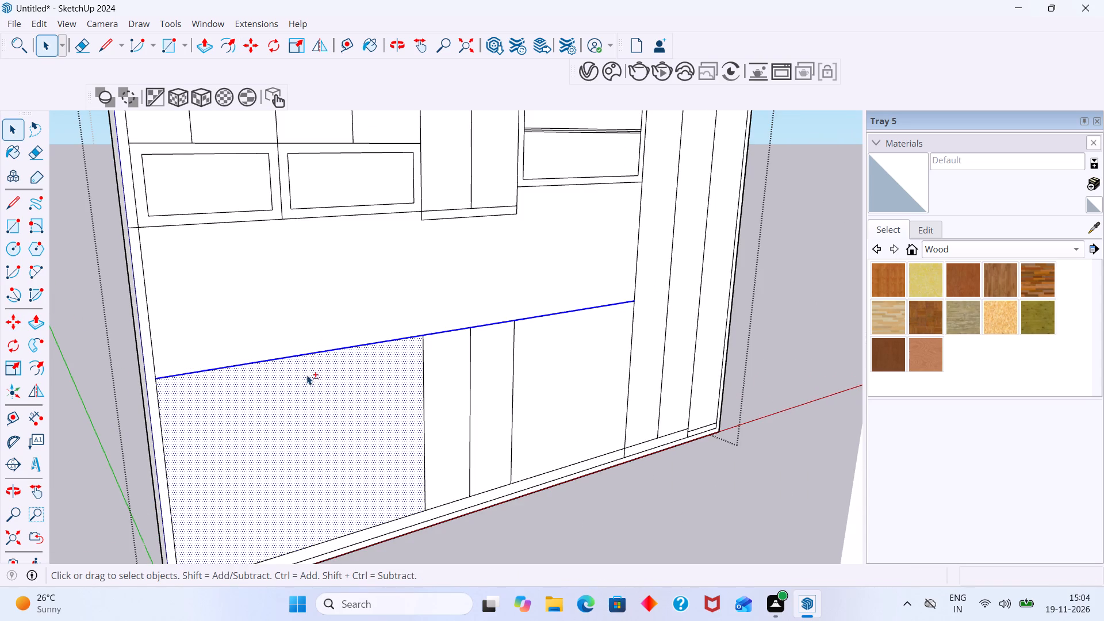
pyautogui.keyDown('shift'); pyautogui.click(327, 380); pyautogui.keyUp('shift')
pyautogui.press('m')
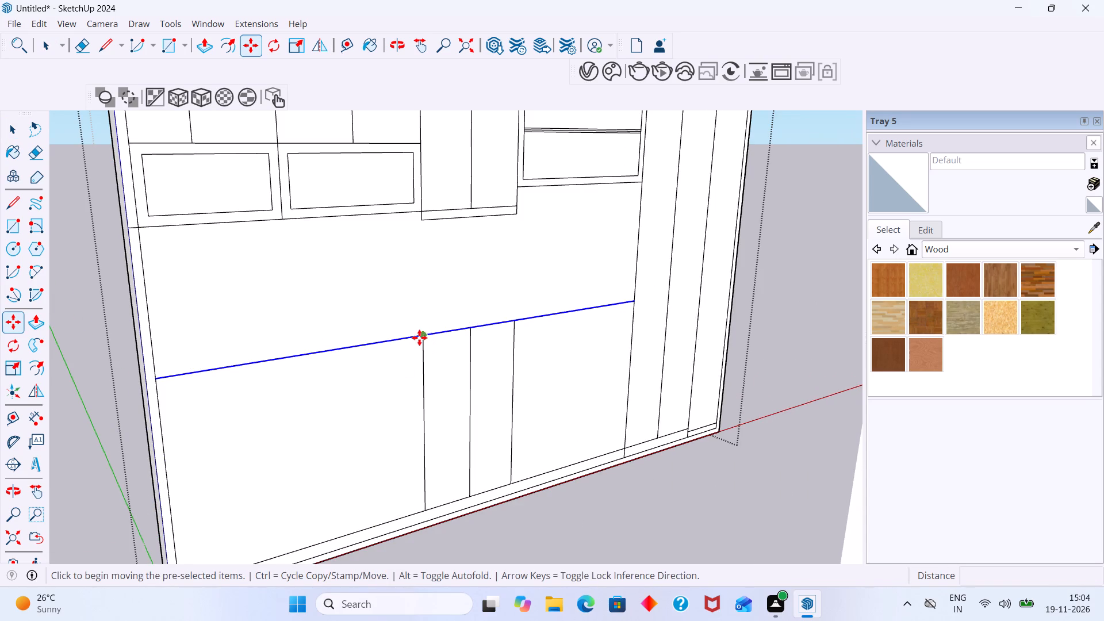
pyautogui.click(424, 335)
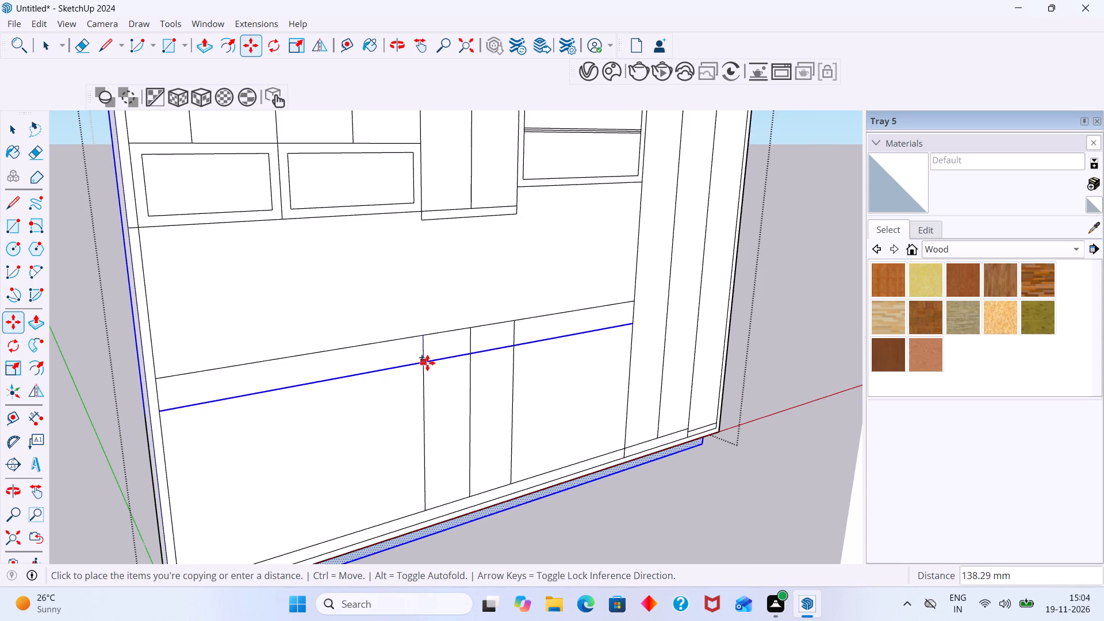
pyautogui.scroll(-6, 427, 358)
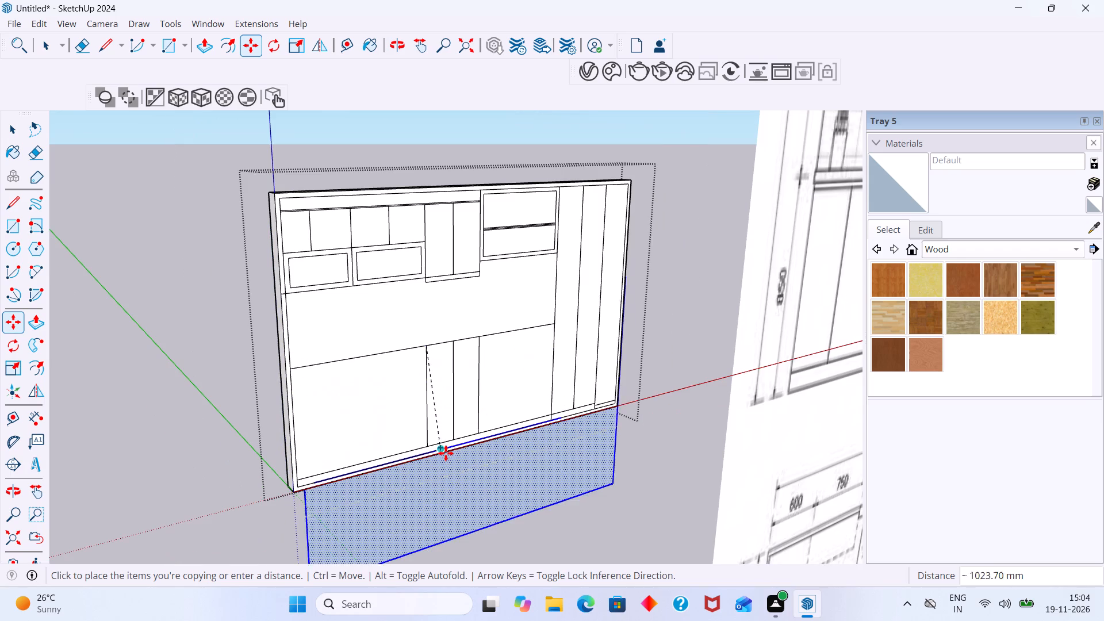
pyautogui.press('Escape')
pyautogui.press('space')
# Copy the welded top edge of the base cabinets 50 mm straight down to mark the countertop's thickness, and leave the group.
pyautogui.scroll(8, 351, 356)
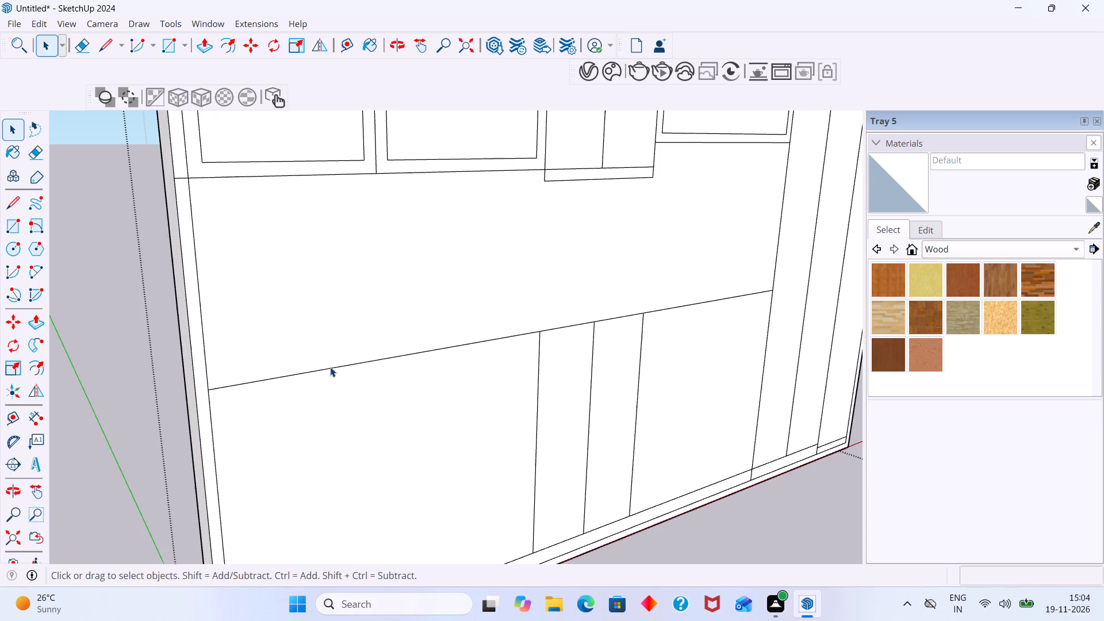
pyautogui.scroll(1, 330, 367)
pyautogui.click(178, 408)
pyautogui.scroll(7, 253, 389)
pyautogui.click(255, 379)
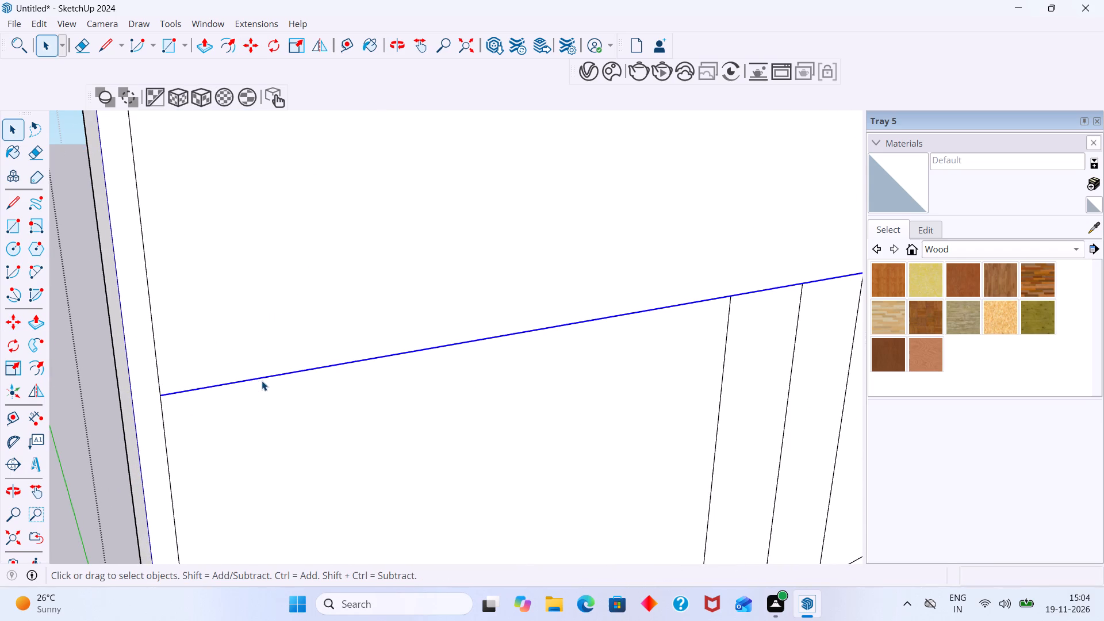
pyautogui.press('m')
pyautogui.click(285, 376)
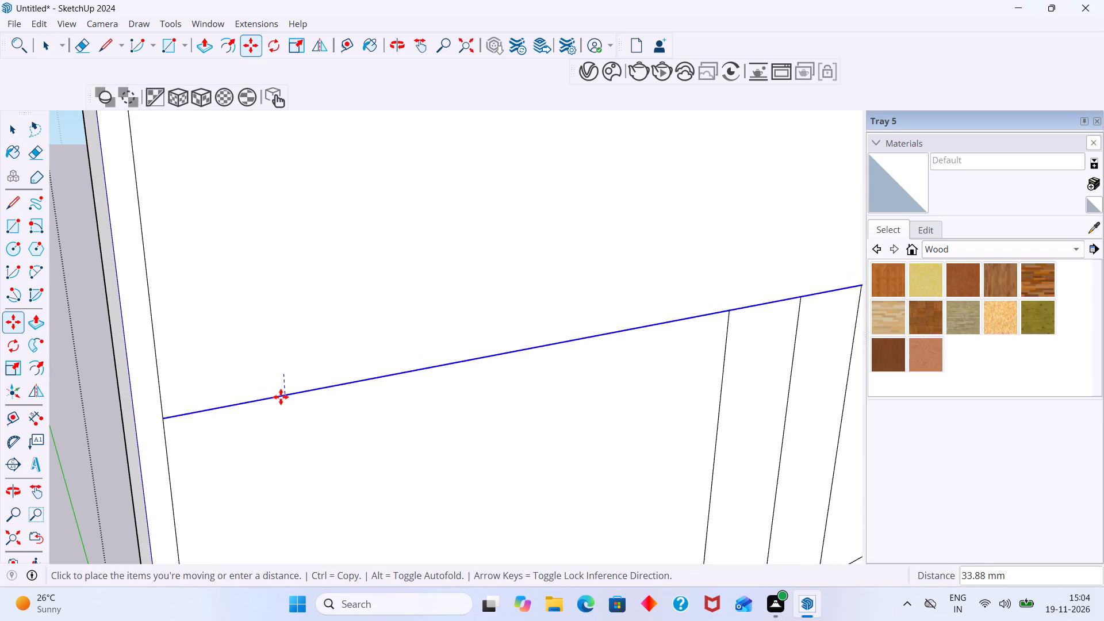
pyautogui.scroll(-12, 292, 420)
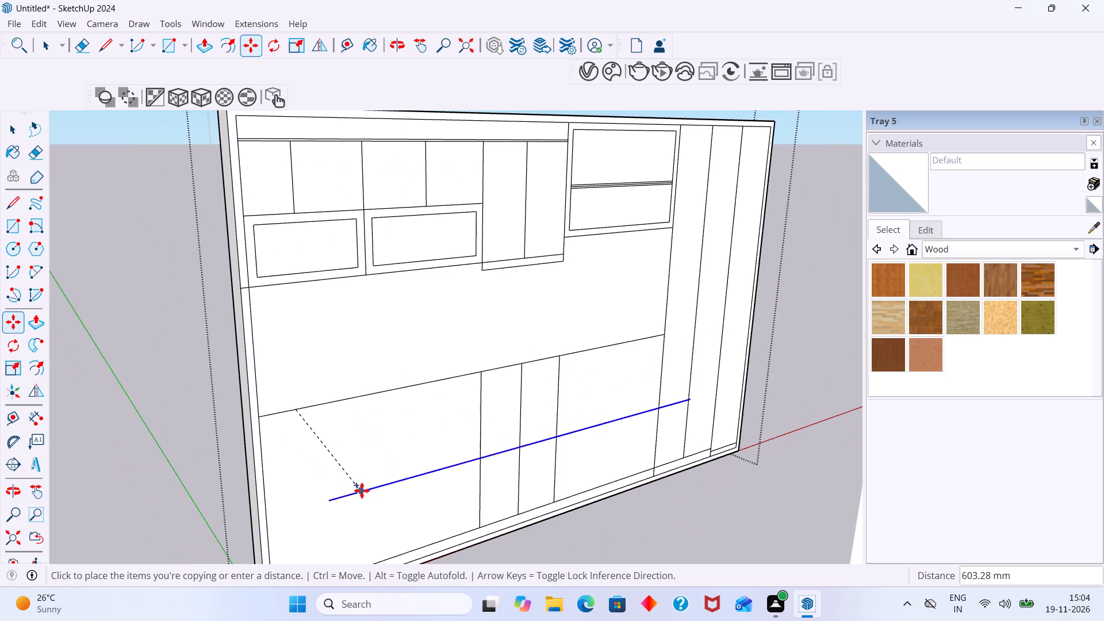
pyautogui.scroll(-5, 352, 458)
pyautogui.scroll(4, 342, 462)
pyautogui.press('Up')
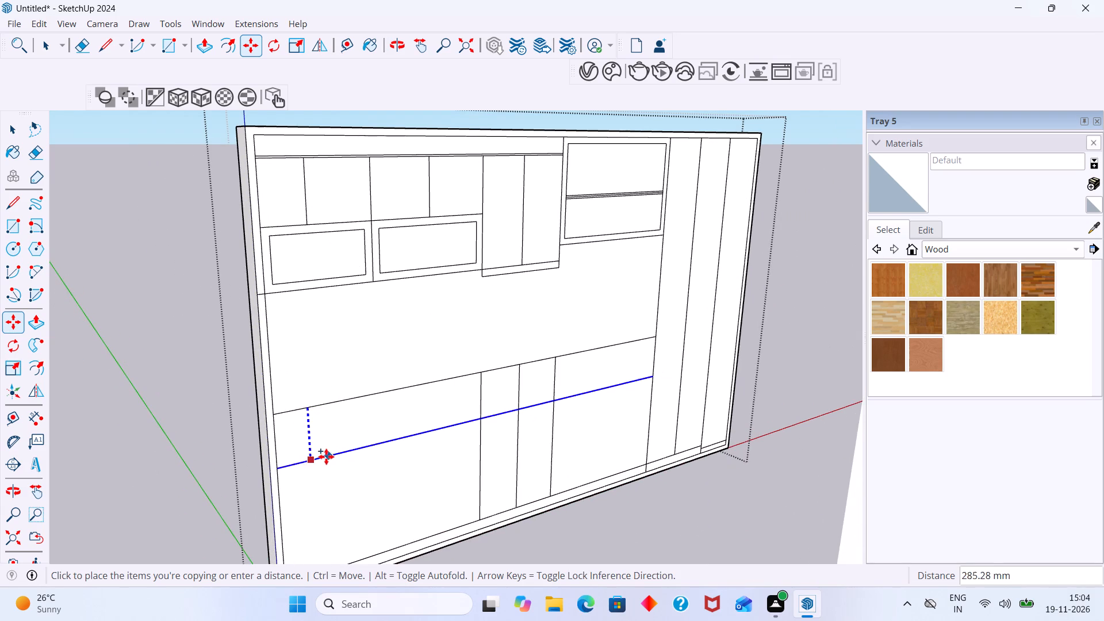
pyautogui.scroll(-11, 329, 446)
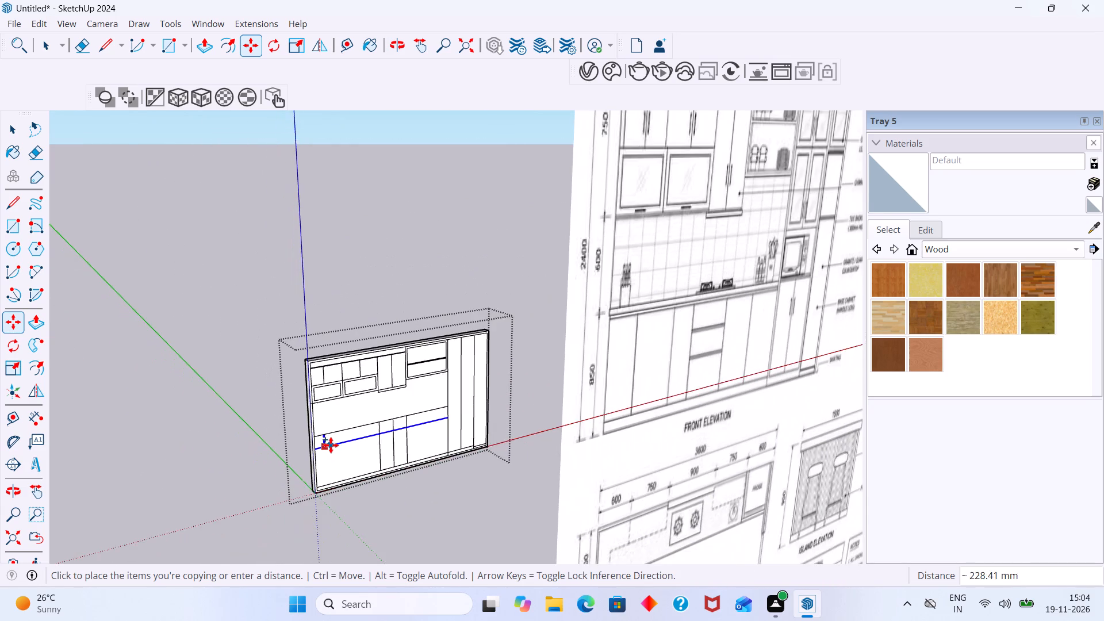
pyautogui.scroll(-3, 331, 445)
pyautogui.scroll(1, 335, 444)
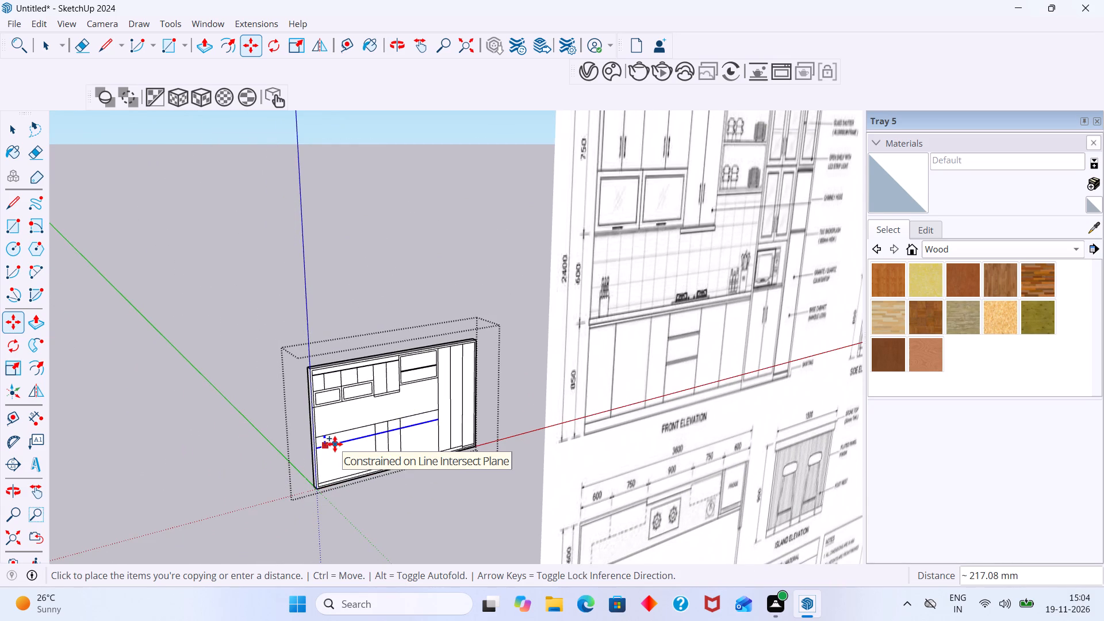
pyautogui.scroll(4, 335, 444)
pyautogui.write('50')
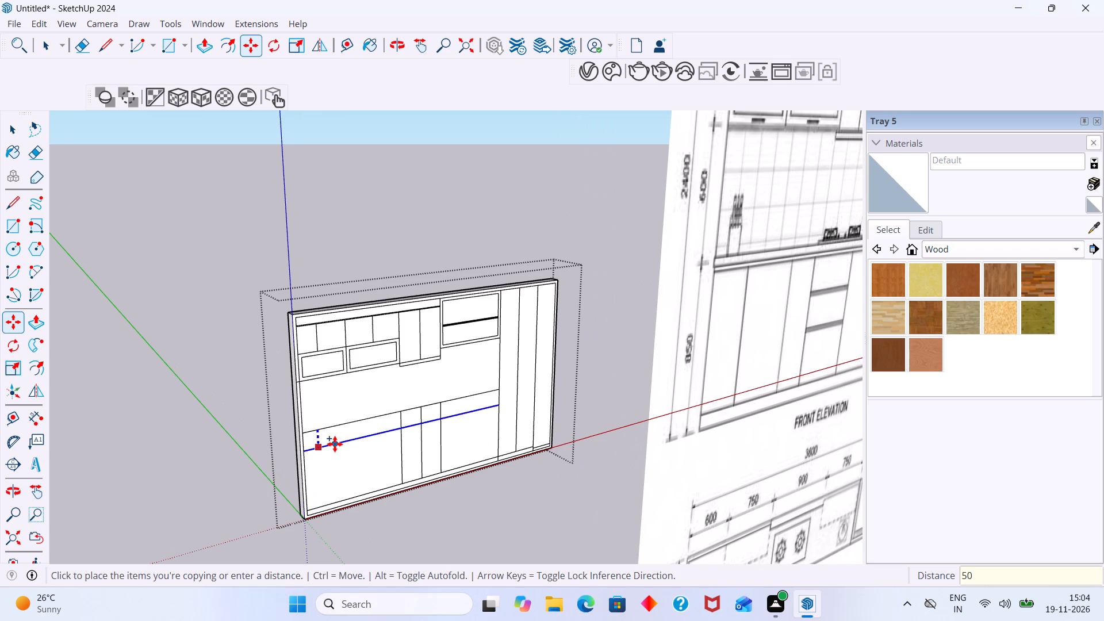
pyautogui.press('Return')
pyautogui.press('space')
pyautogui.click(436, 535)
pyautogui.scroll(-2, 427, 490)
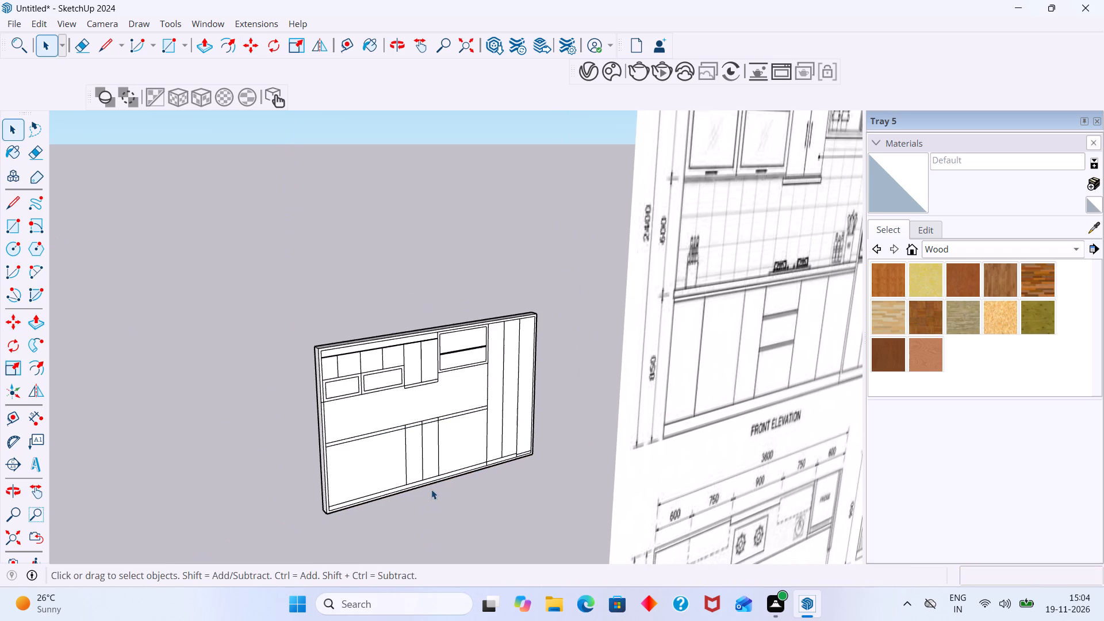
# Reopen the cabinet front elevation group for editing.
pyautogui.keyDown('shift'); pyautogui.moveTo(426, 482); pyautogui.dragTo(254, 438, button='middle'); pyautogui.keyUp('shift')
pyautogui.scroll(1, 245, 415)
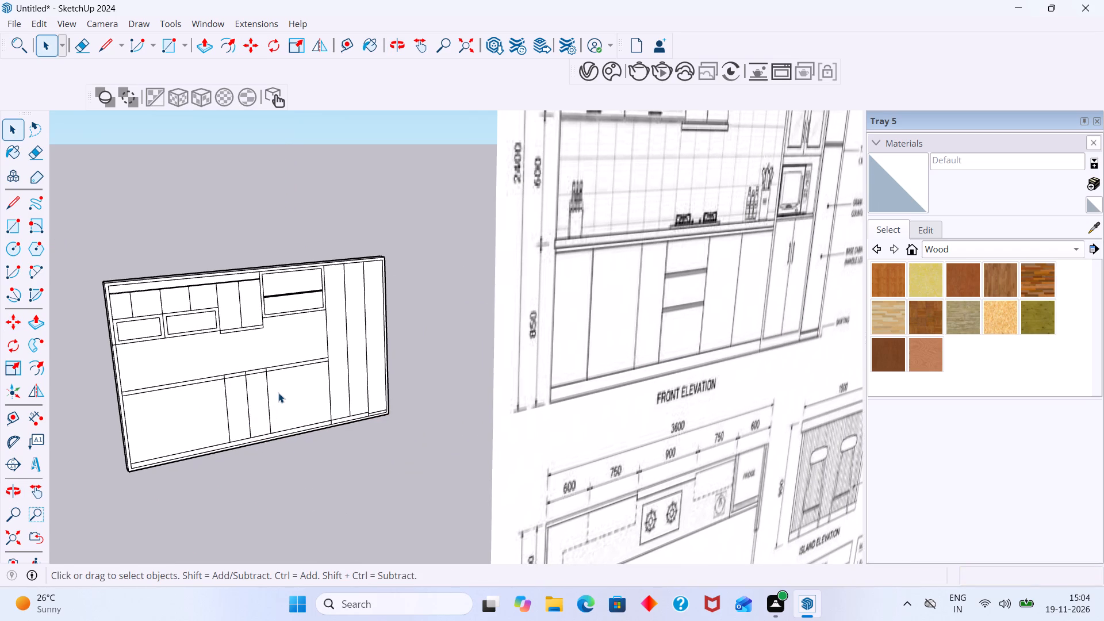
pyautogui.scroll(-5, 278, 390)
pyautogui.moveTo(284, 387); pyautogui.dragTo(252, 386, button='middle')
pyautogui.scroll(5, 289, 384)
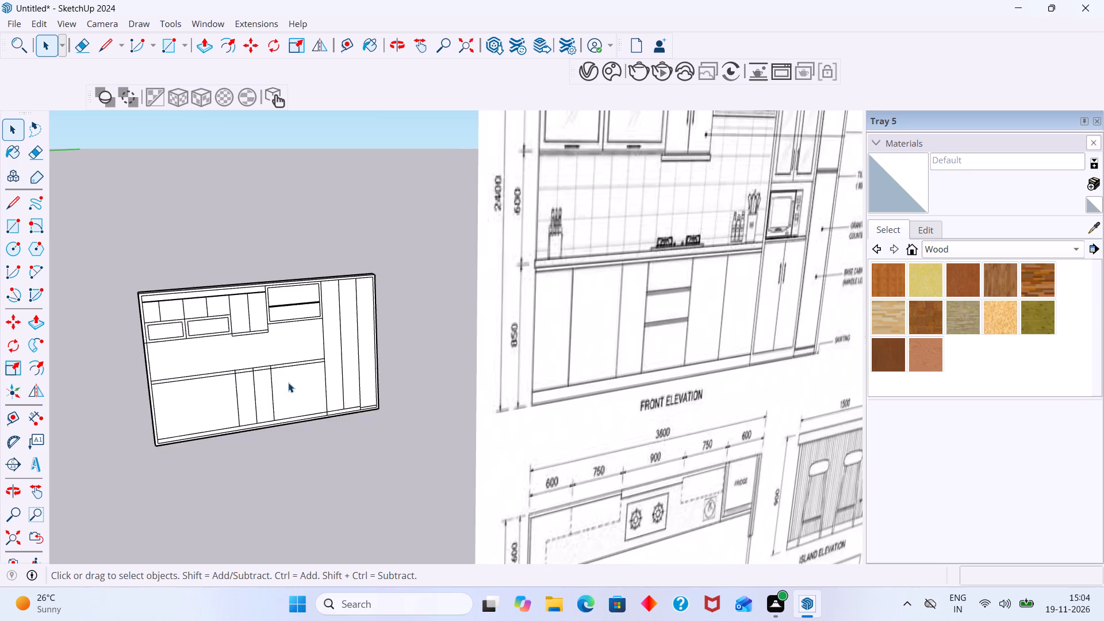
pyautogui.scroll(15, 288, 382)
pyautogui.moveTo(292, 363); pyautogui.dragTo(287, 349)
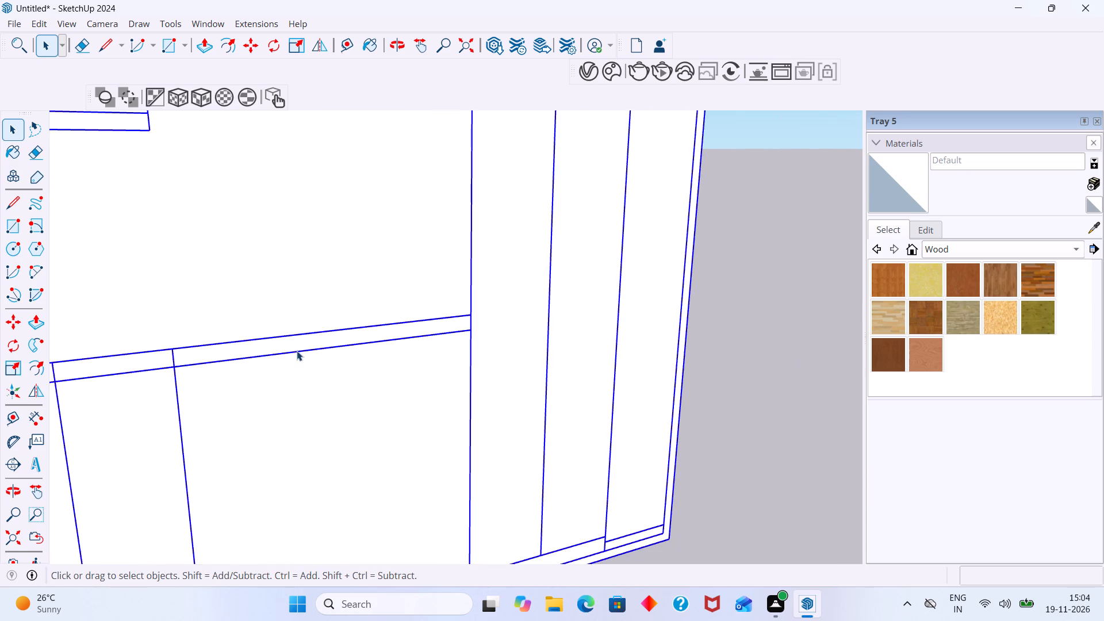
pyautogui.click(298, 351)
pyautogui.doubleClick(301, 355)
pyautogui.tripleClick(305, 356)
pyautogui.click(305, 355)
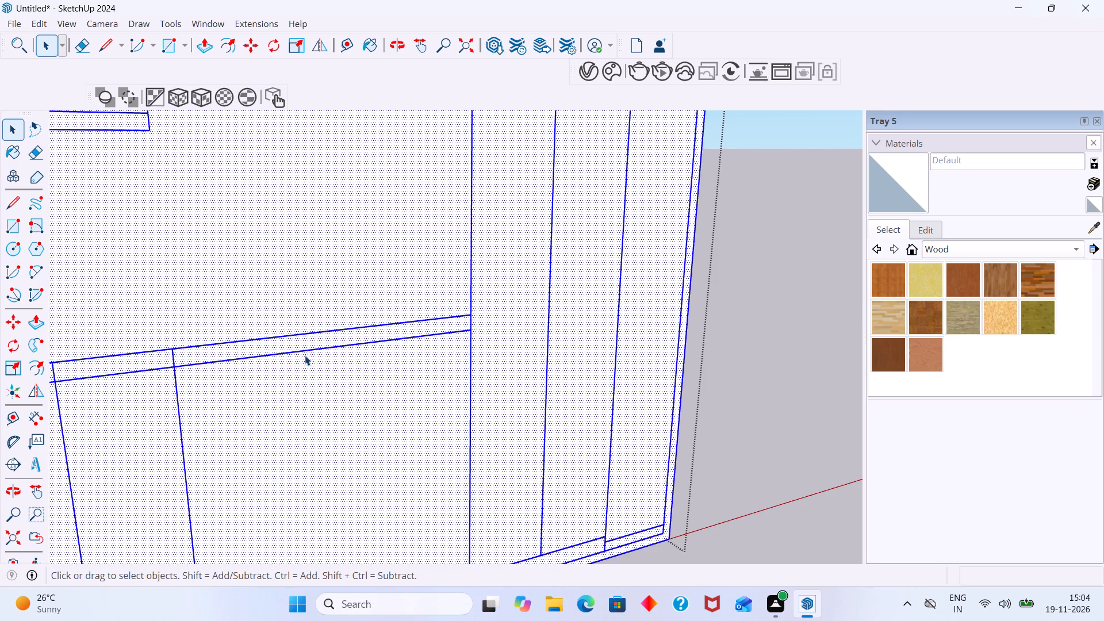
# Copy all segments of the countertop's lower edge 10 mm straight down across the base cabinets, and leave the group.
pyautogui.click(305, 351)
pyautogui.scroll(-5, 305, 351)
pyautogui.keyDown('shift'); pyautogui.moveTo(271, 375); pyautogui.dragTo(530, 340, button='middle'); pyautogui.keyUp('shift')
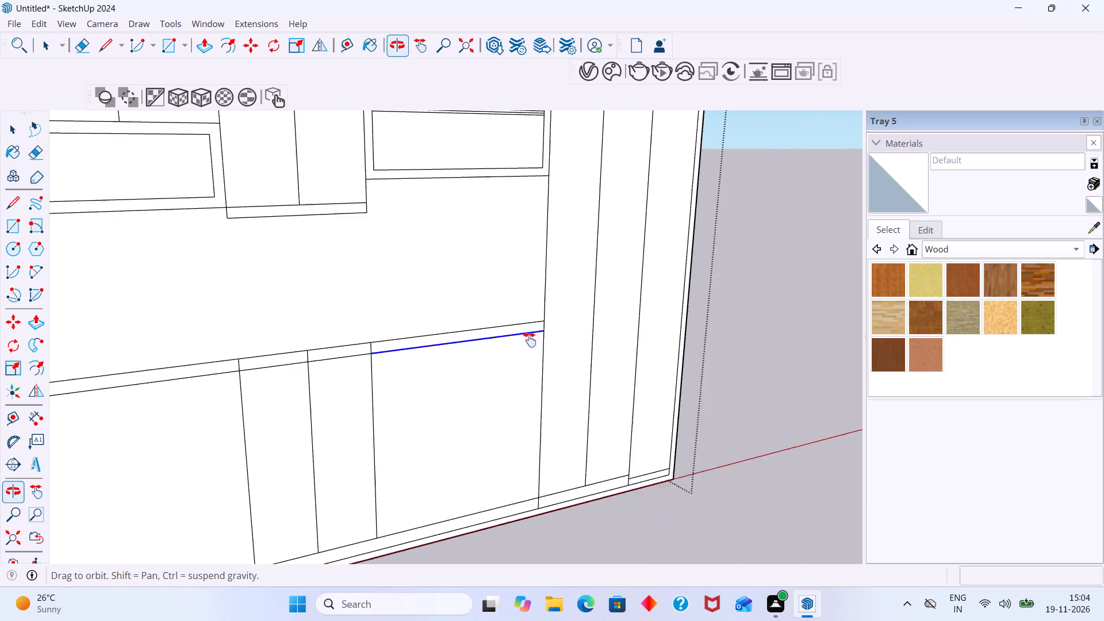
pyautogui.keyDown('shift'); pyautogui.moveTo(530, 340); pyautogui.dragTo(546, 334, button='middle'); pyautogui.keyUp('shift')
pyautogui.scroll(10, 420, 352)
pyautogui.scroll(-5, 513, 307)
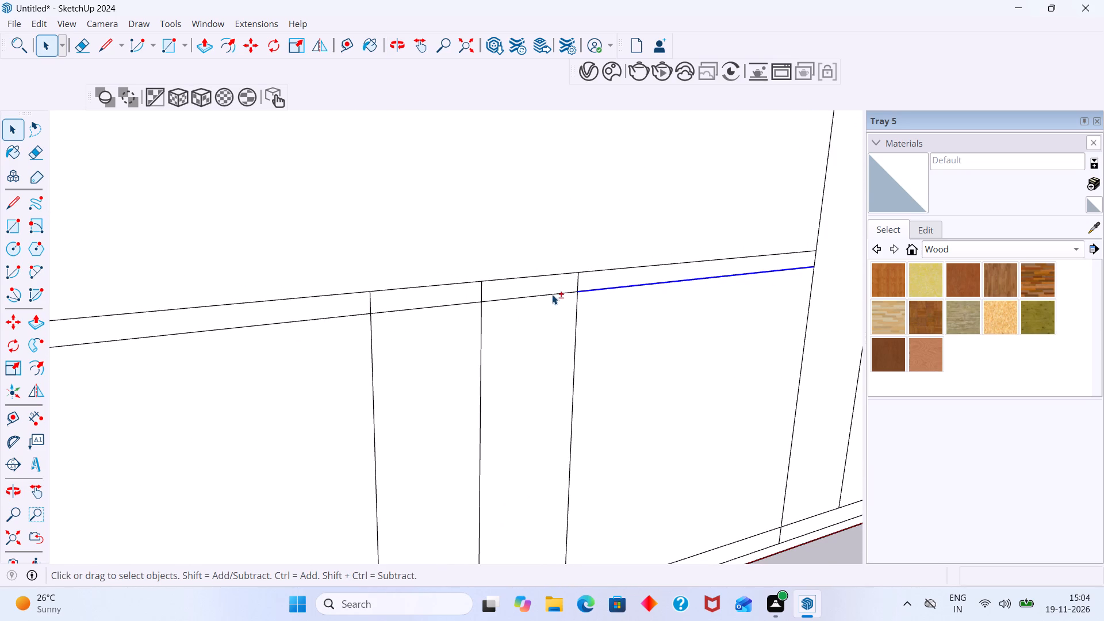
pyautogui.keyDown('shift'); pyautogui.moveTo(552, 294); pyautogui.dragTo(546, 293); pyautogui.keyUp('shift')
pyautogui.keyDown('shift'); pyautogui.click(546, 286); pyautogui.keyUp('shift')
pyautogui.keyDown('shift'); pyautogui.click(547, 292); pyautogui.keyUp('shift')
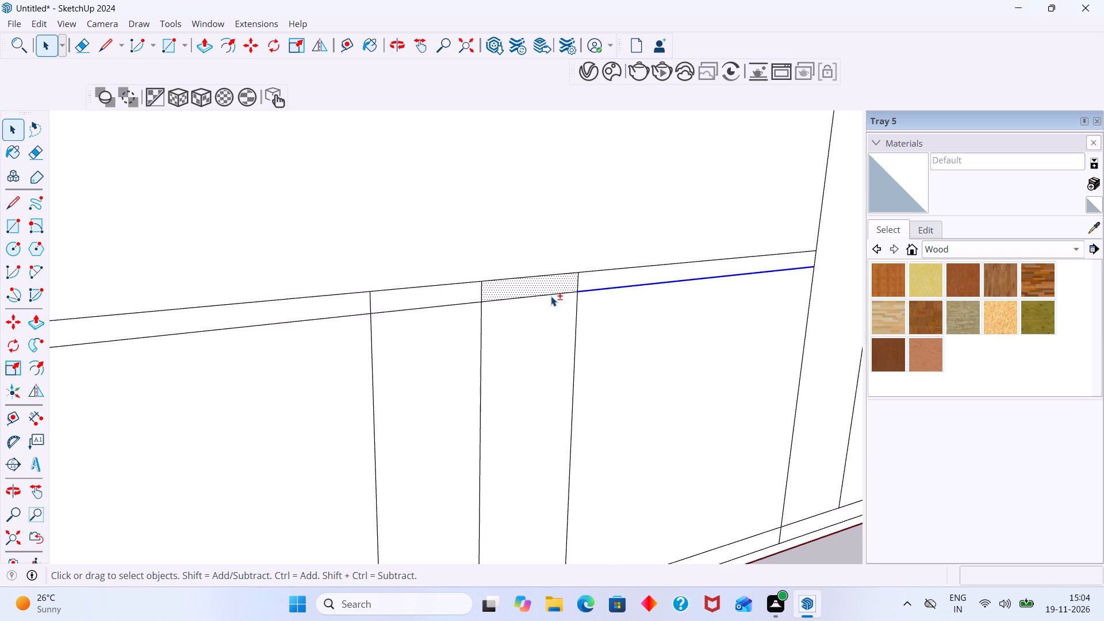
pyautogui.keyDown('shift'); pyautogui.click(551, 296); pyautogui.keyUp('shift')
pyautogui.keyDown('shift'); pyautogui.moveTo(436, 335); pyautogui.dragTo(406, 302); pyautogui.keyUp('shift')
pyautogui.keyDown('shift'); pyautogui.moveTo(306, 363); pyautogui.dragTo(266, 301); pyautogui.keyUp('shift')
pyautogui.keyDown('shift'); pyautogui.moveTo(290, 329); pyautogui.dragTo(492, 305, button='middle'); pyautogui.keyUp('shift')
pyautogui.keyDown('shift'); pyautogui.click(446, 282); pyautogui.keyUp('shift')
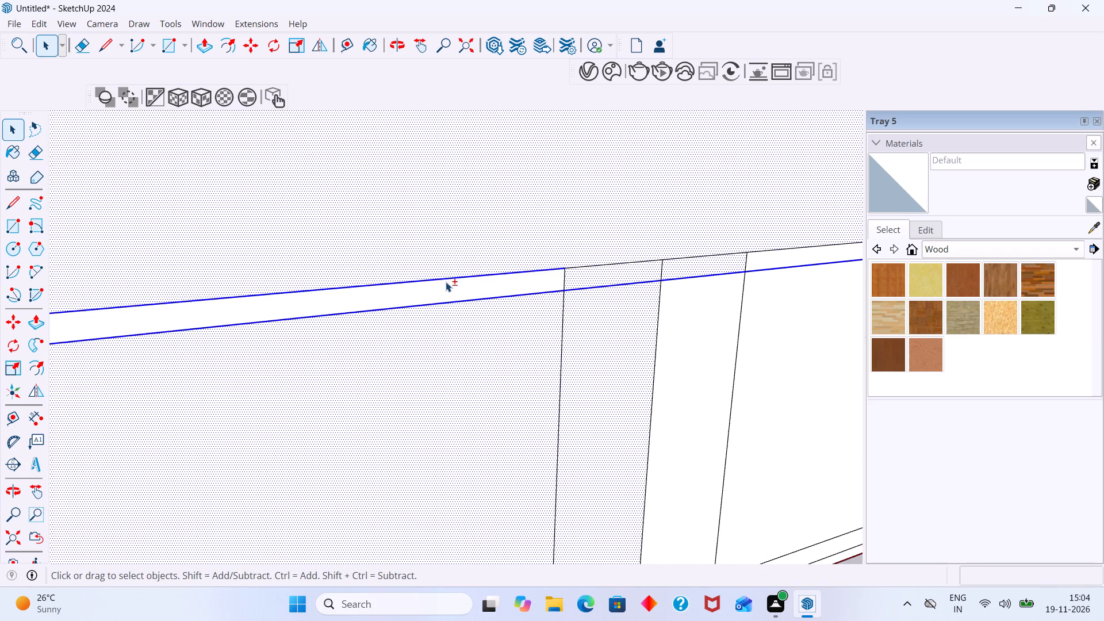
pyautogui.keyDown('shift'); pyautogui.click(448, 278); pyautogui.keyUp('shift')
pyautogui.keyDown('shift'); pyautogui.click(458, 270); pyautogui.keyUp('shift')
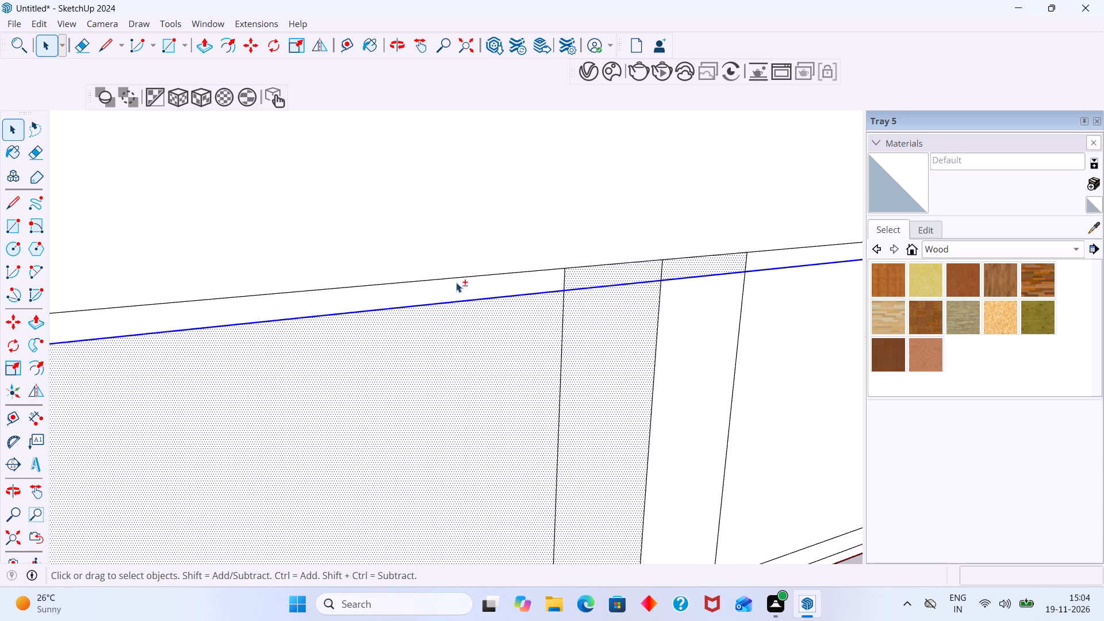
pyautogui.keyDown('shift'); pyautogui.click(582, 277); pyautogui.keyUp('shift')
pyautogui.keyDown('shift'); pyautogui.click(670, 269); pyautogui.keyUp('shift')
pyautogui.keyDown('shift'); pyautogui.click(627, 317); pyautogui.keyUp('shift')
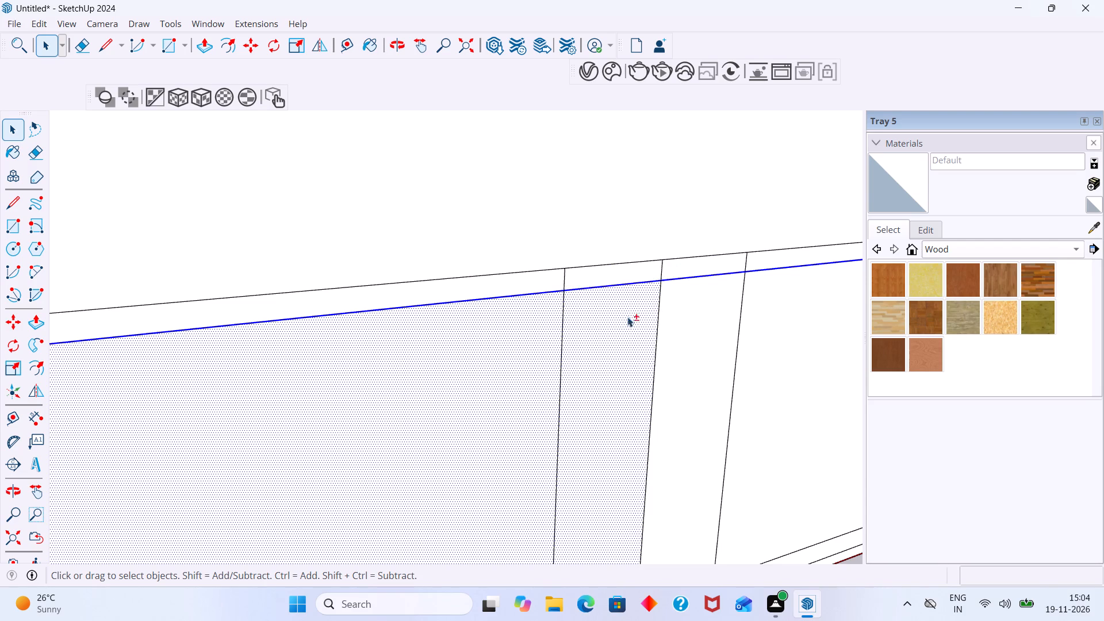
pyautogui.keyDown('shift'); pyautogui.click(491, 355); pyautogui.keyUp('shift')
pyautogui.keyDown('shift'); pyautogui.scroll(-13, 492, 350); pyautogui.keyUp('shift')
pyautogui.keyDown('shift'); pyautogui.moveTo(465, 369); pyautogui.dragTo(350, 373, button='middle'); pyautogui.keyUp('shift')
pyautogui.keyDown('shift'); pyautogui.scroll(-7, 355, 378); pyautogui.keyUp('shift')
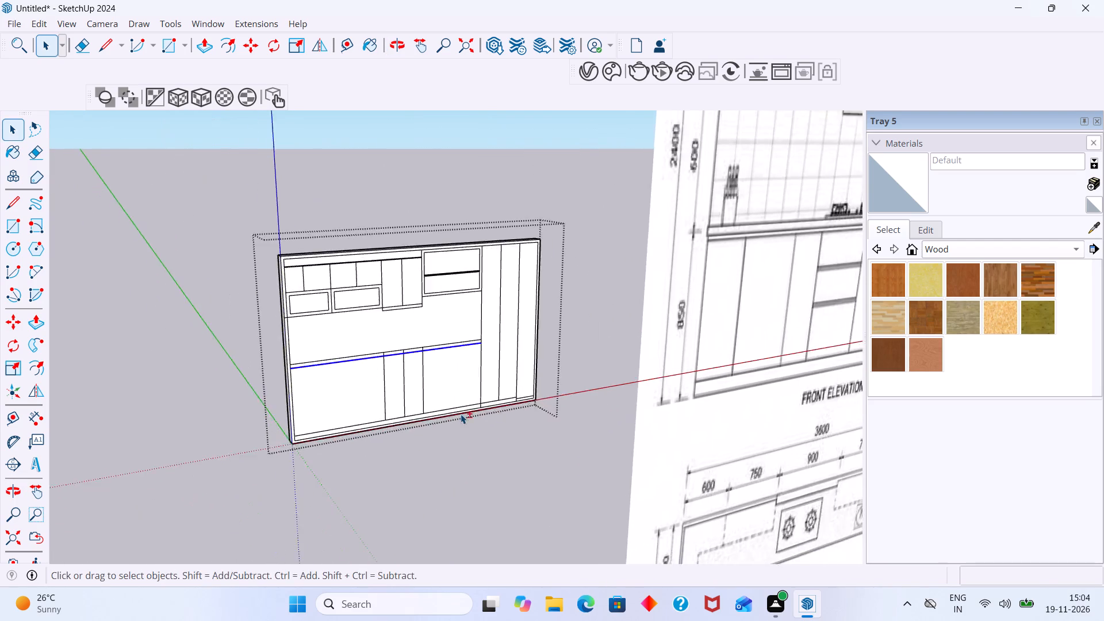
pyautogui.keyDown('shift'); pyautogui.moveTo(438, 411); pyautogui.dragTo(231, 430, button='middle'); pyautogui.keyUp('shift')
pyautogui.moveTo(262, 435); pyautogui.dragTo(316, 434, button='middle')
pyautogui.scroll(2, 214, 438)
pyautogui.press('m')
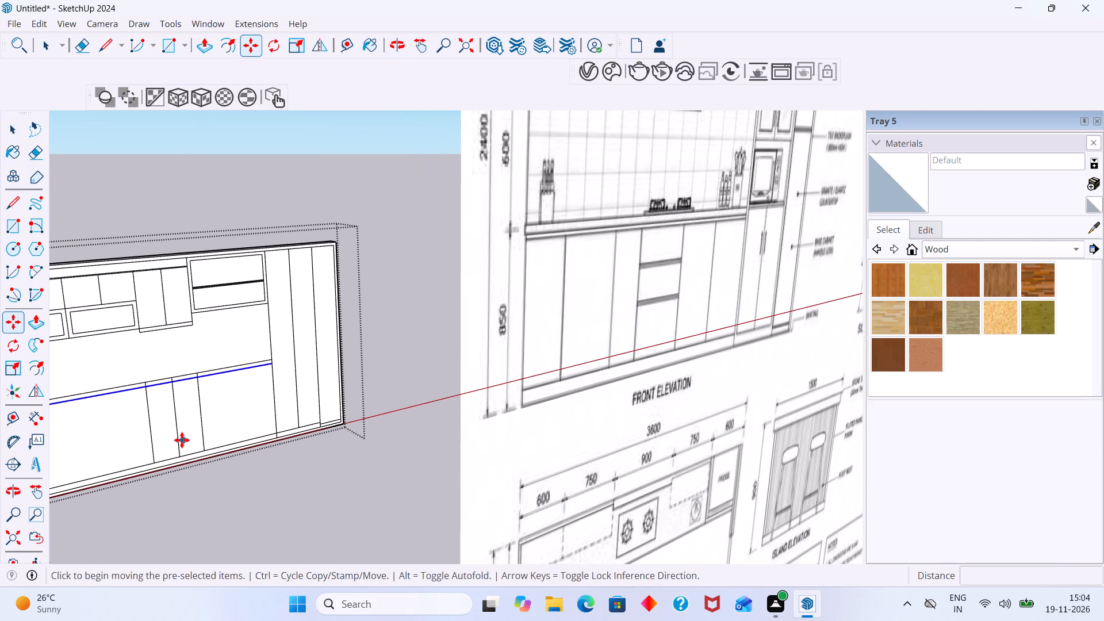
pyautogui.keyDown('shift'); pyautogui.moveTo(194, 437); pyautogui.dragTo(340, 404, button='middle'); pyautogui.keyUp('shift')
pyautogui.scroll(9, 231, 403)
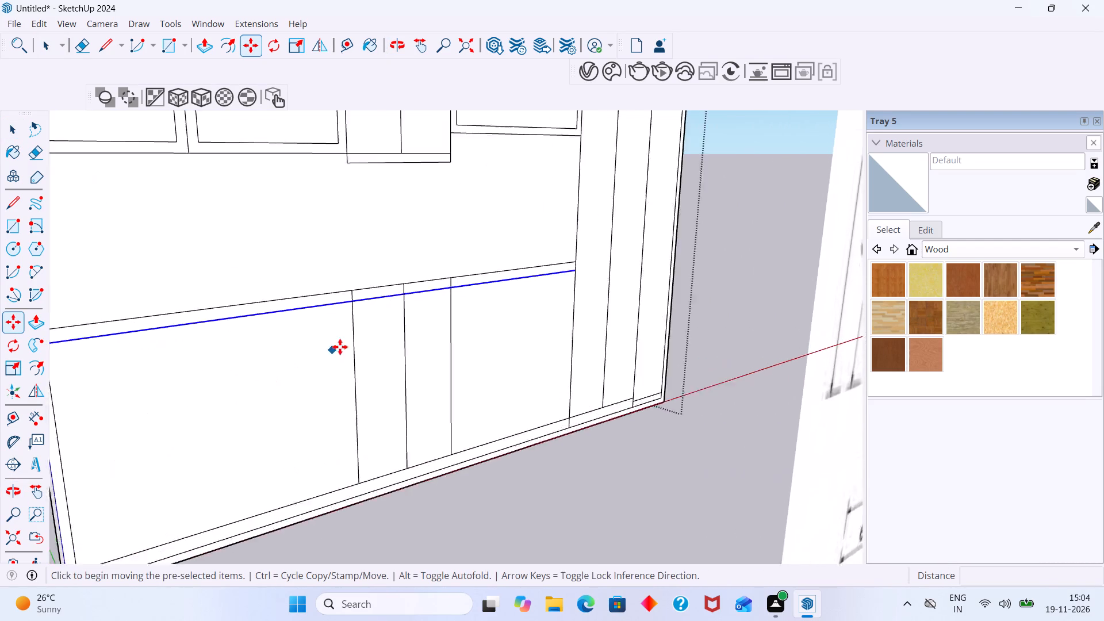
pyautogui.scroll(8, 340, 347)
pyautogui.click(349, 264)
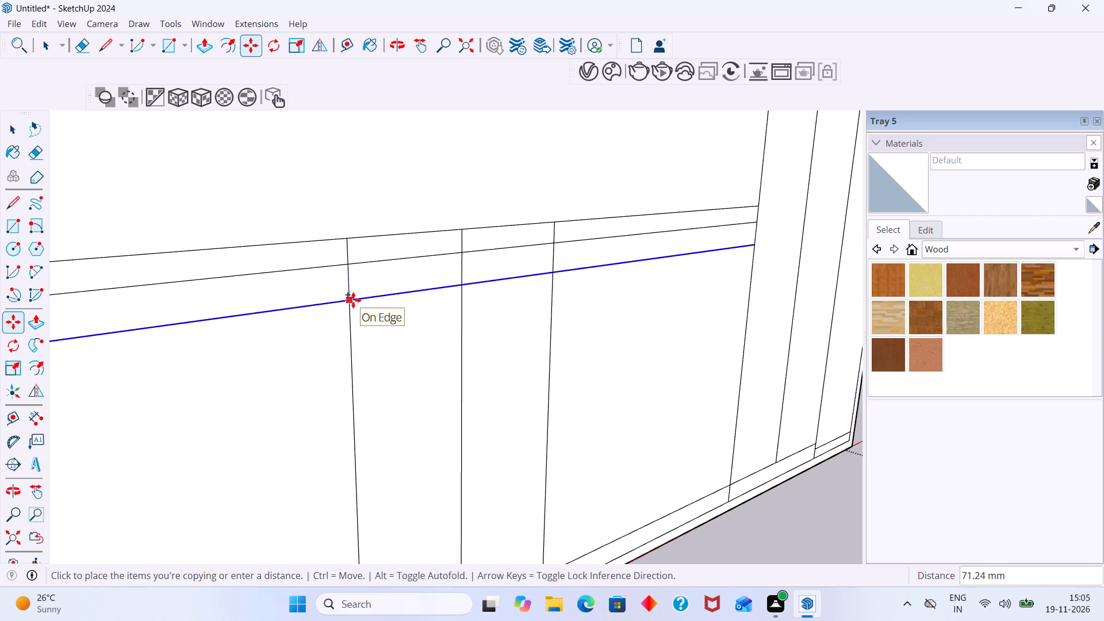
pyautogui.write('10')
pyautogui.press('Return')
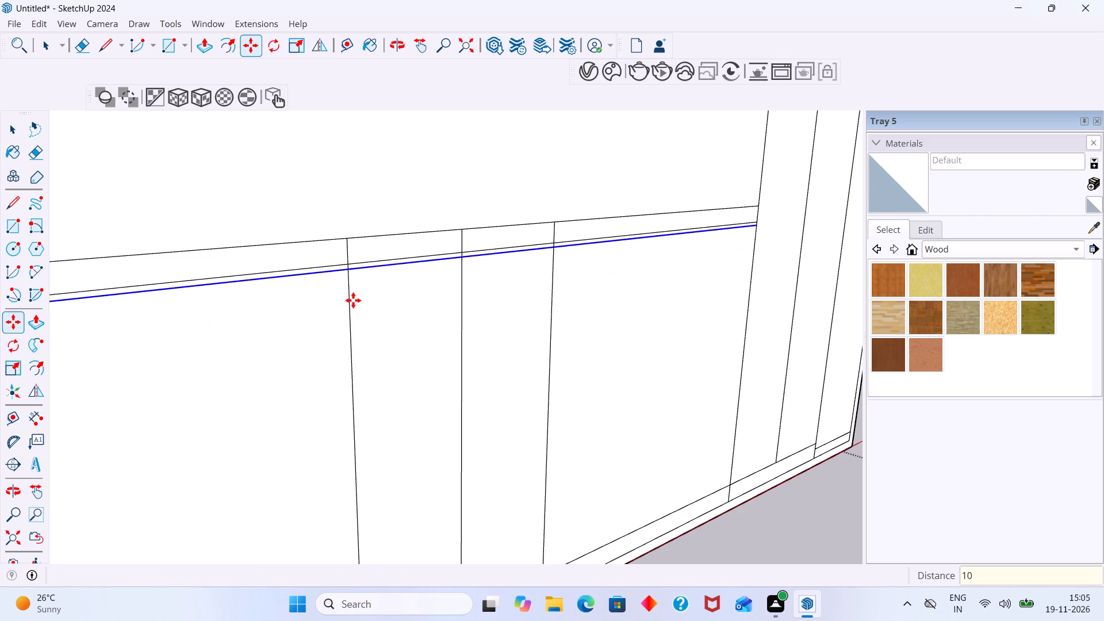
pyautogui.press('space')
pyautogui.scroll(-11, 353, 358)
pyautogui.doubleClick(619, 493)
# Compare the modelled front elevation with the reference drawing, examining the base cabinet divisions below the countertop.
pyautogui.scroll(-3, 562, 489)
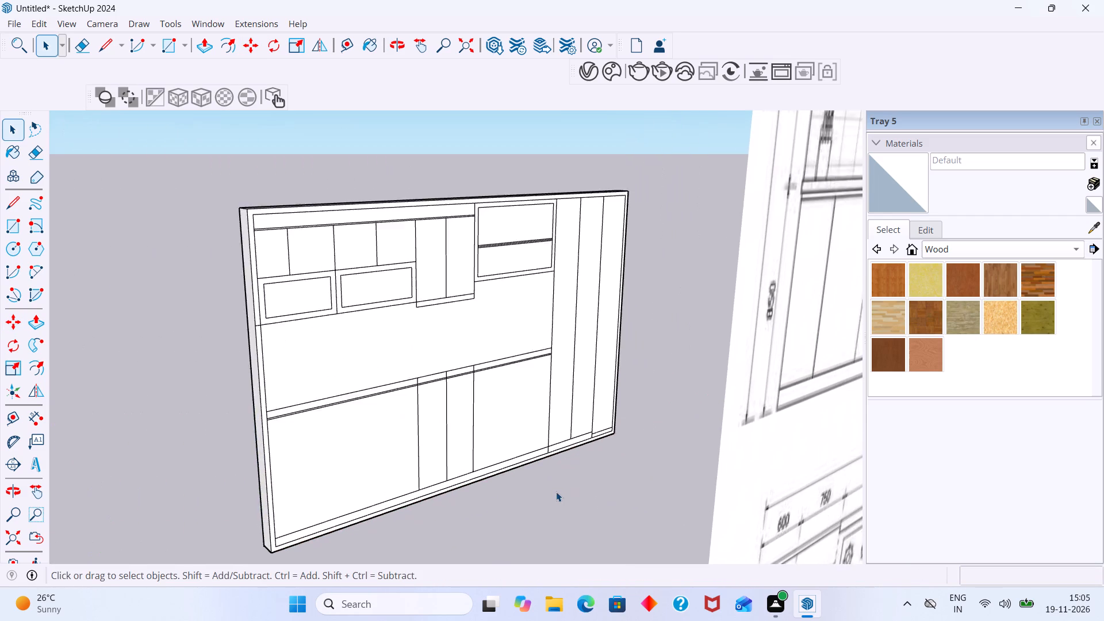
pyautogui.scroll(-1, 556, 492)
pyautogui.keyDown('shift'); pyautogui.moveTo(478, 458); pyautogui.dragTo(304, 436, button='middle'); pyautogui.keyUp('shift')
pyautogui.moveTo(317, 436); pyautogui.dragTo(251, 433, button='middle')
pyautogui.scroll(-5, 254, 427)
pyautogui.keyDown('shift'); pyautogui.moveTo(279, 423); pyautogui.dragTo(227, 404, button='middle'); pyautogui.keyUp('shift')
pyautogui.scroll(1, 147, 377)
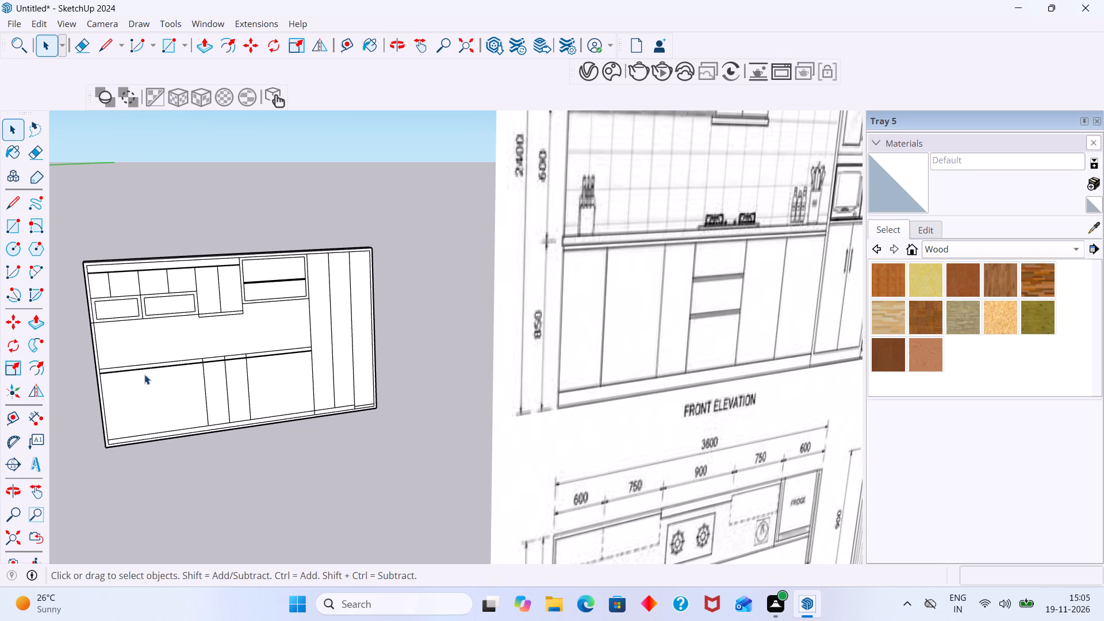
pyautogui.scroll(-1, 144, 374)
pyautogui.moveTo(144, 382); pyautogui.dragTo(182, 386, button='middle')
pyautogui.scroll(12, 98, 394)
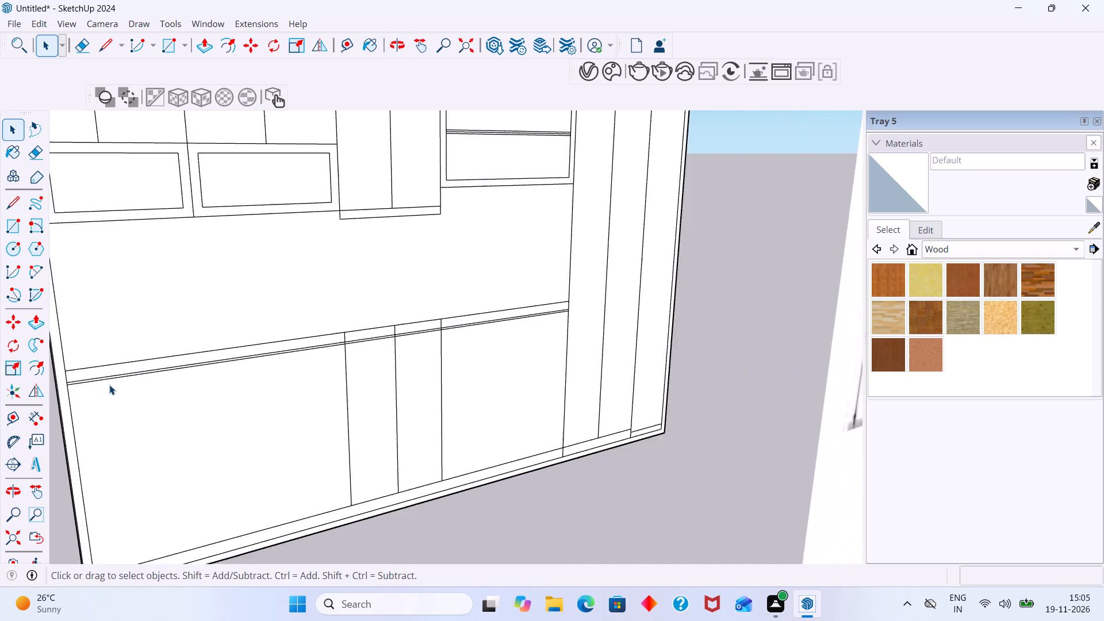
pyautogui.scroll(3, 109, 385)
pyautogui.scroll(-13, 108, 382)
pyautogui.middleClick(208, 381)
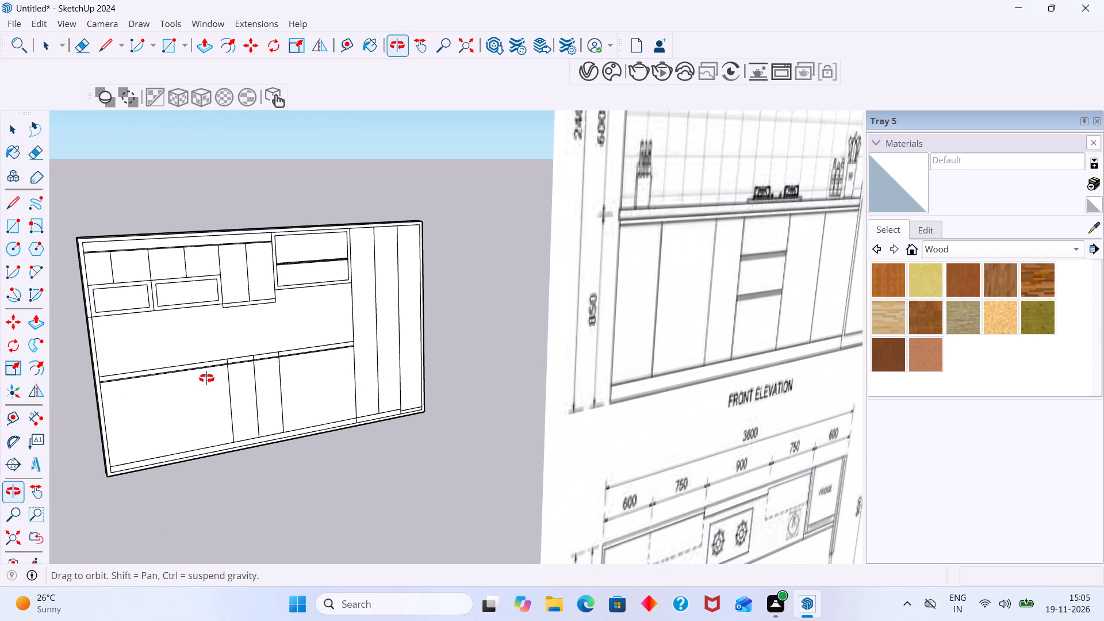
pyautogui.scroll(-1, 206, 378)
pyautogui.moveTo(217, 384); pyautogui.dragTo(155, 384, button='middle')
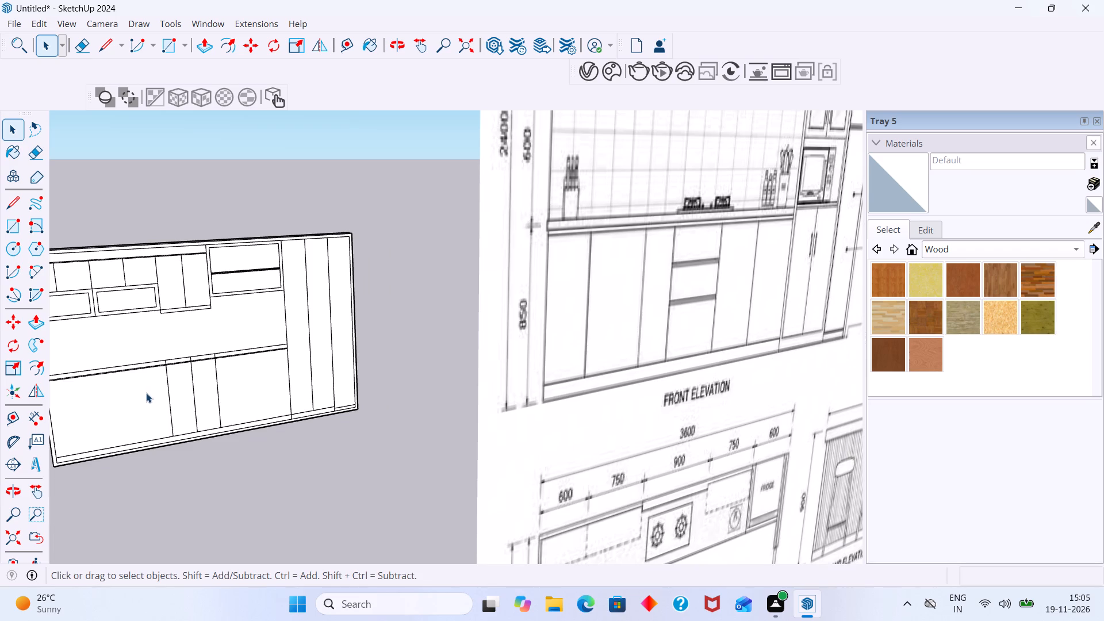
pyautogui.moveTo(154, 394); pyautogui.dragTo(233, 392, button='middle')
pyautogui.moveTo(193, 398); pyautogui.dragTo(293, 378, button='middle')
pyautogui.scroll(5, 131, 402)
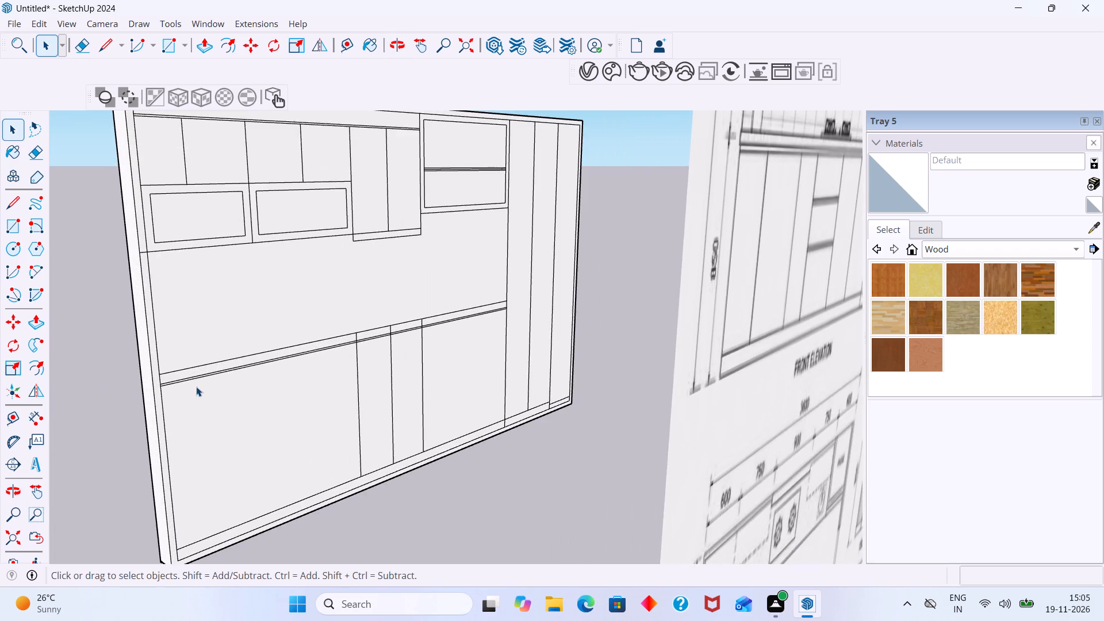
pyautogui.moveTo(196, 386); pyautogui.dragTo(104, 406, button='middle')
pyautogui.scroll(-6, 172, 388)
pyautogui.moveTo(273, 392); pyautogui.dragTo(140, 419, button='middle')
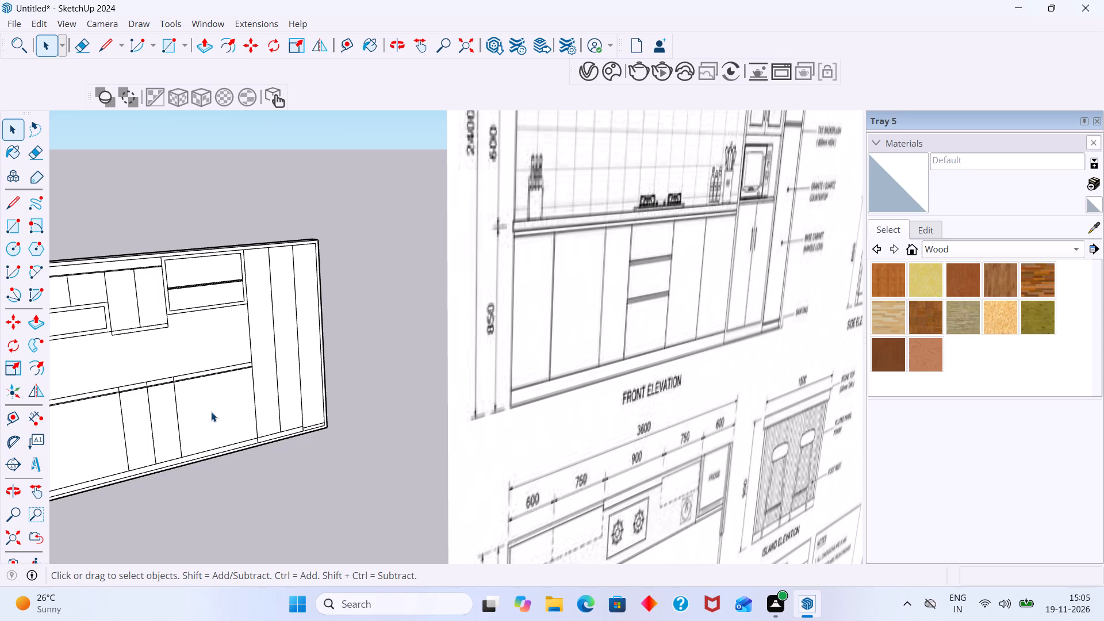
pyautogui.scroll(-2, 213, 415)
pyautogui.moveTo(225, 417); pyautogui.dragTo(316, 407, button='middle')
pyautogui.scroll(-2, 285, 412)
pyautogui.moveTo(194, 427); pyautogui.dragTo(152, 427, button='middle')
pyautogui.scroll(1, 217, 422)
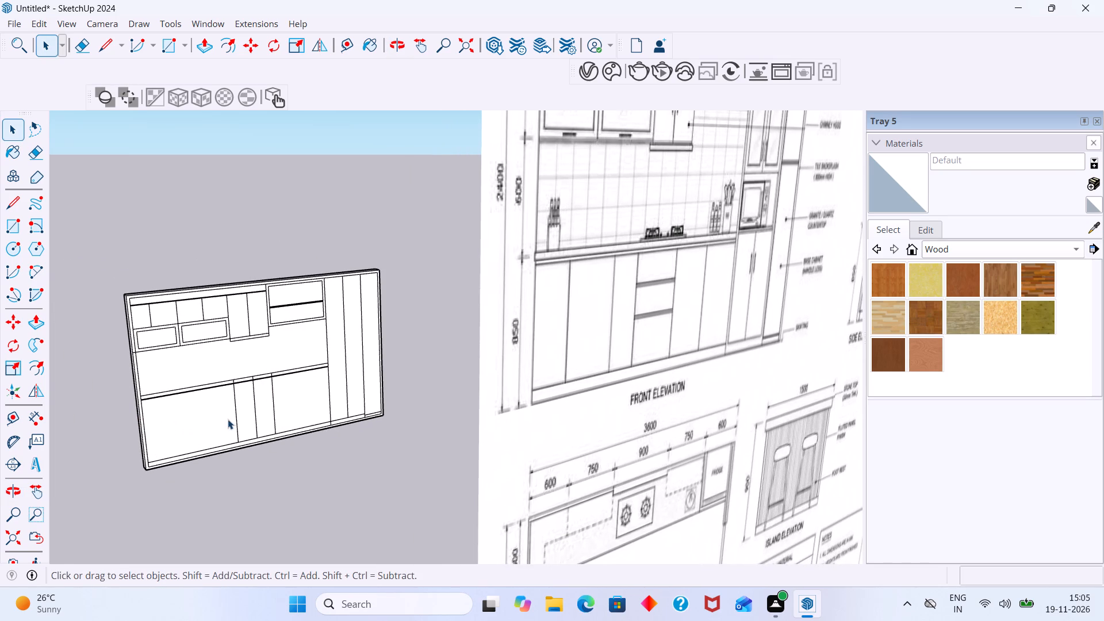
pyautogui.moveTo(228, 419); pyautogui.dragTo(139, 434, button='middle')
pyautogui.scroll(-2, 164, 436)
pyautogui.moveTo(182, 436); pyautogui.dragTo(163, 437, button='middle')
pyautogui.scroll(-2, 163, 437)
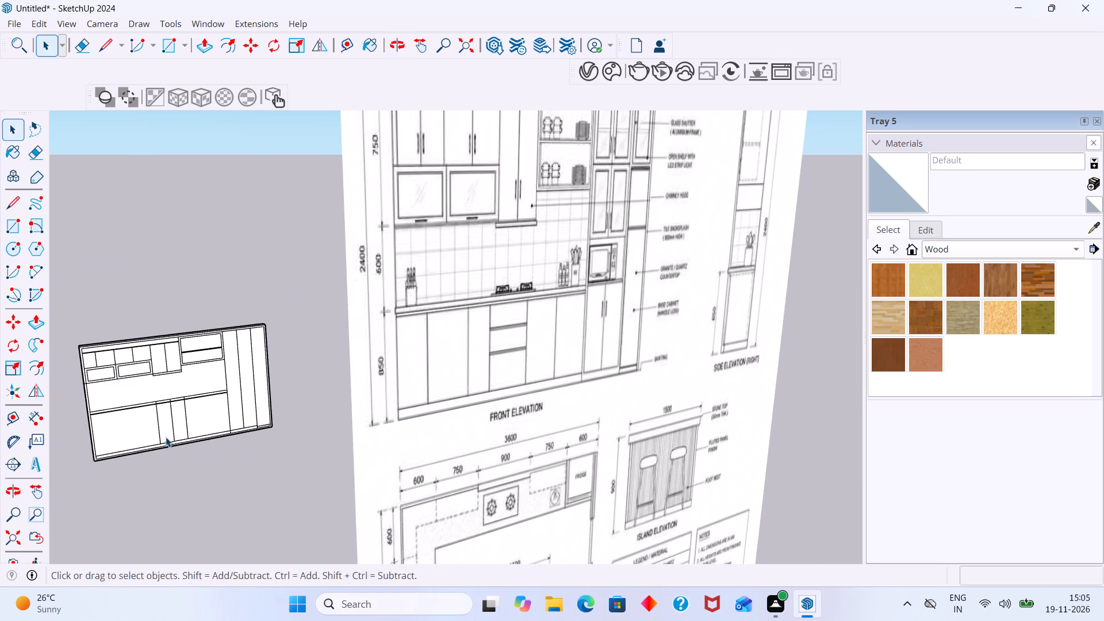
pyautogui.keyDown('shift'); pyautogui.moveTo(163, 437); pyautogui.dragTo(56, 440, button='middle'); pyautogui.keyUp('shift')
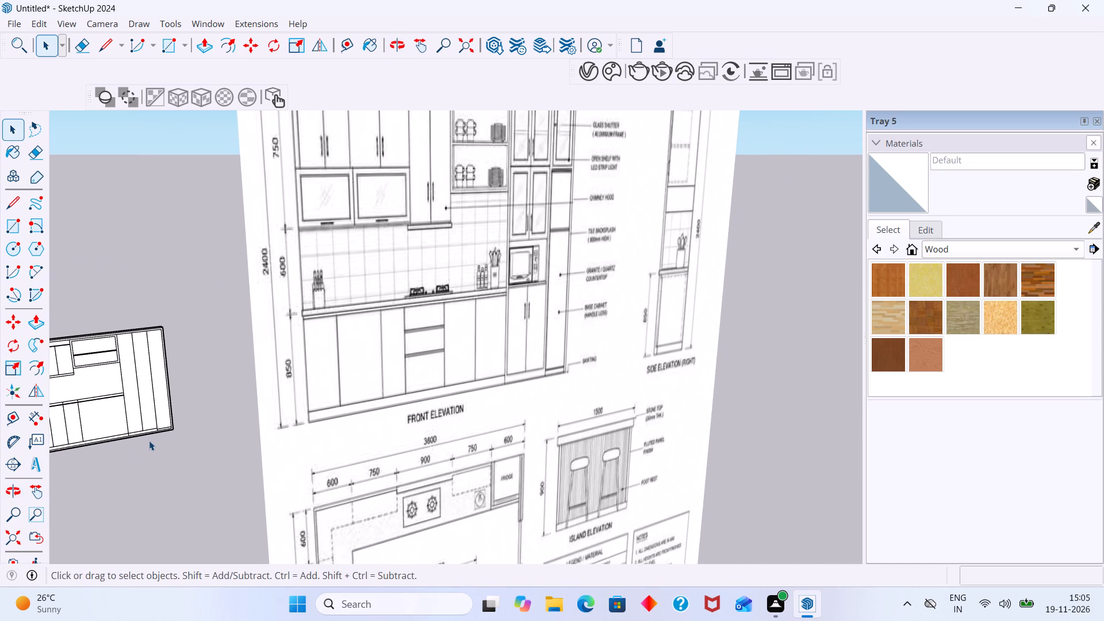
pyautogui.scroll(-1, 99, 460)
pyautogui.keyDown('shift'); pyautogui.moveTo(178, 439); pyautogui.dragTo(214, 439, button='middle'); pyautogui.keyUp('shift')
pyautogui.scroll(1, 115, 443)
pyautogui.keyDown('shift'); pyautogui.moveTo(114, 442); pyautogui.dragTo(204, 437, button='middle'); pyautogui.keyUp('shift')
pyautogui.scroll(10, 201, 434)
# Reopen the elevation group and erase the three vertical base cabinet divider lines below the countertop.
pyautogui.doubleClick(232, 411)
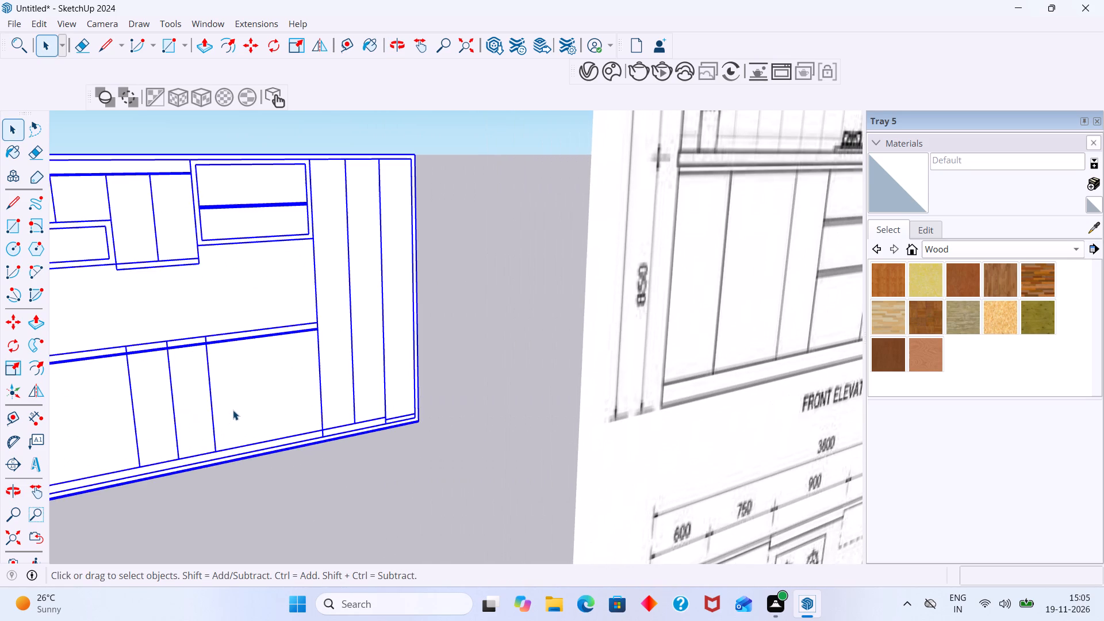
pyautogui.tripleClick(225, 414)
pyautogui.click(213, 425)
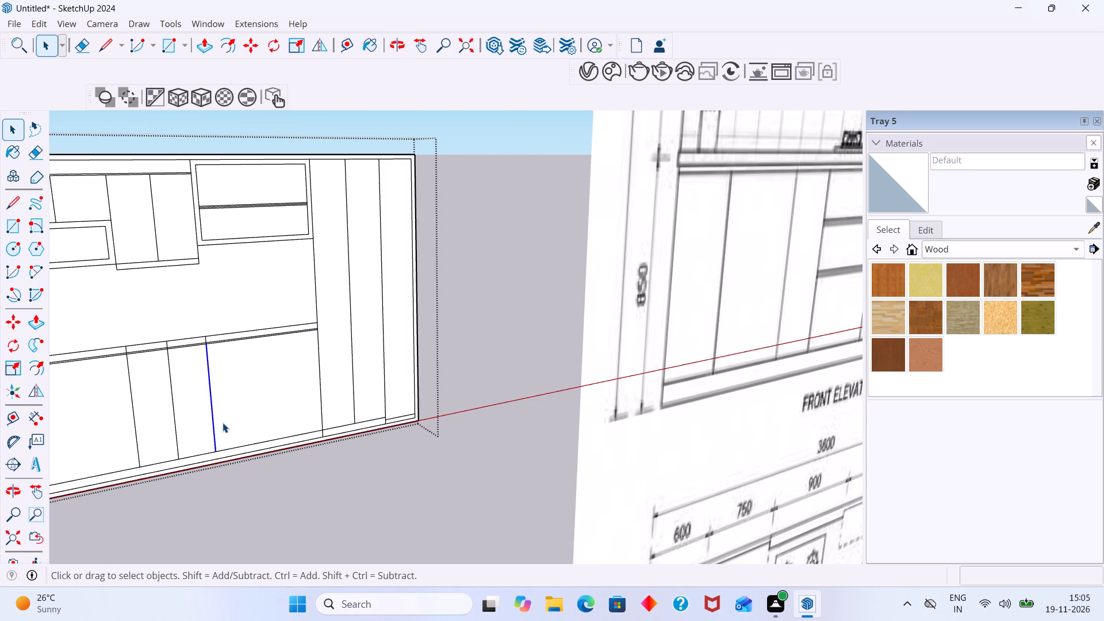
pyautogui.press('Delete')
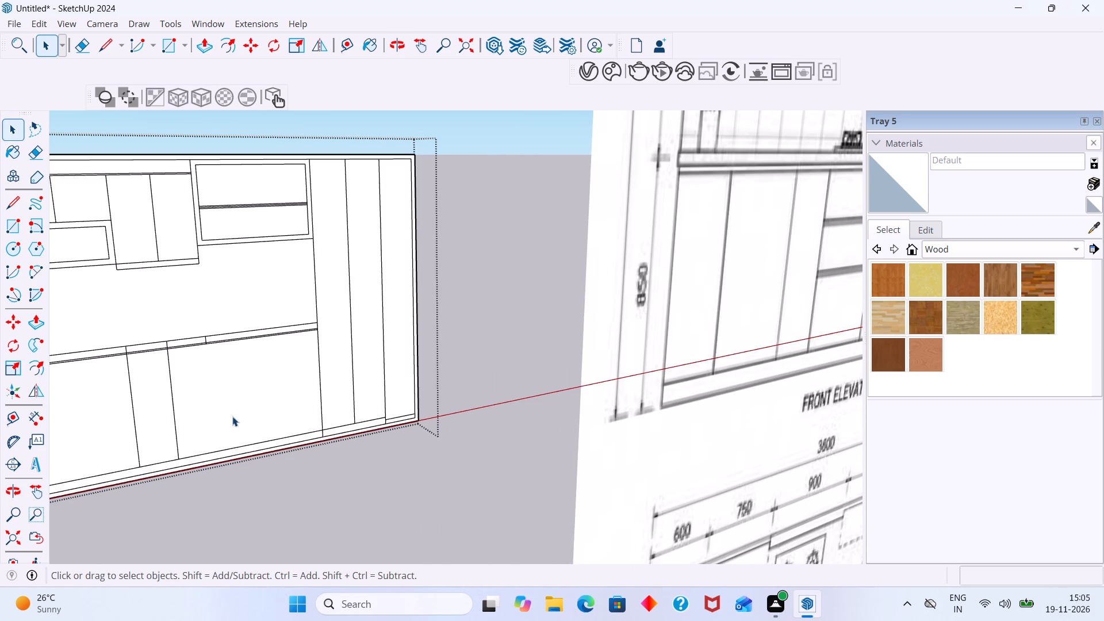
pyautogui.press('e')
pyautogui.moveTo(231, 423); pyautogui.dragTo(125, 440)
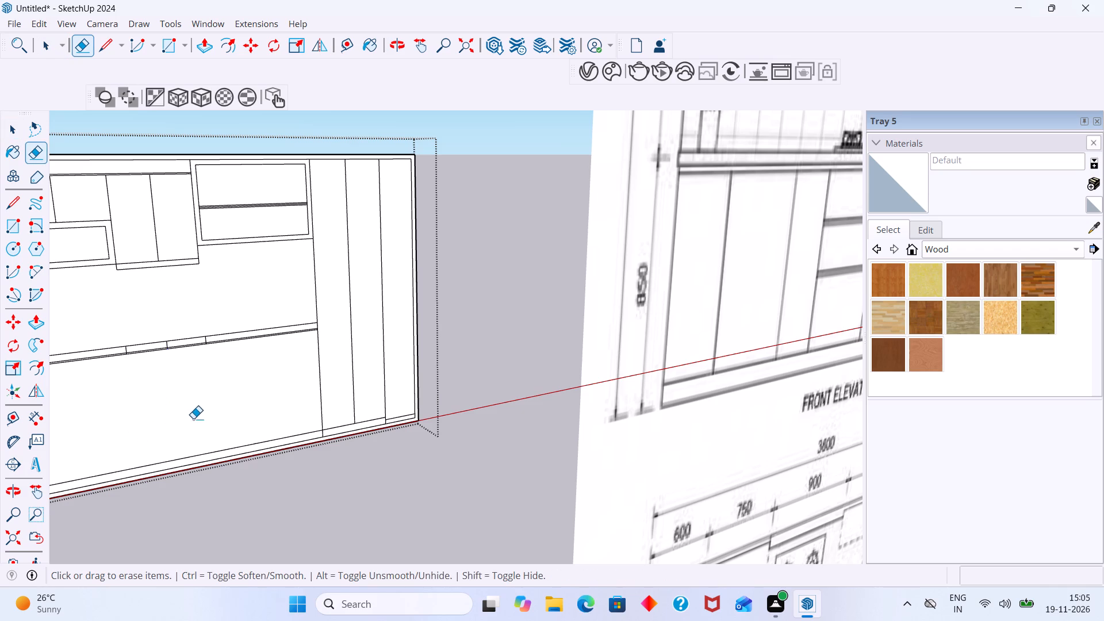
# Erase the three leftover vertical divider segments inside the 50 mm countertop band.
pyautogui.scroll(-4, 202, 412)
pyautogui.scroll(20, 212, 364)
pyautogui.scroll(7, 212, 364)
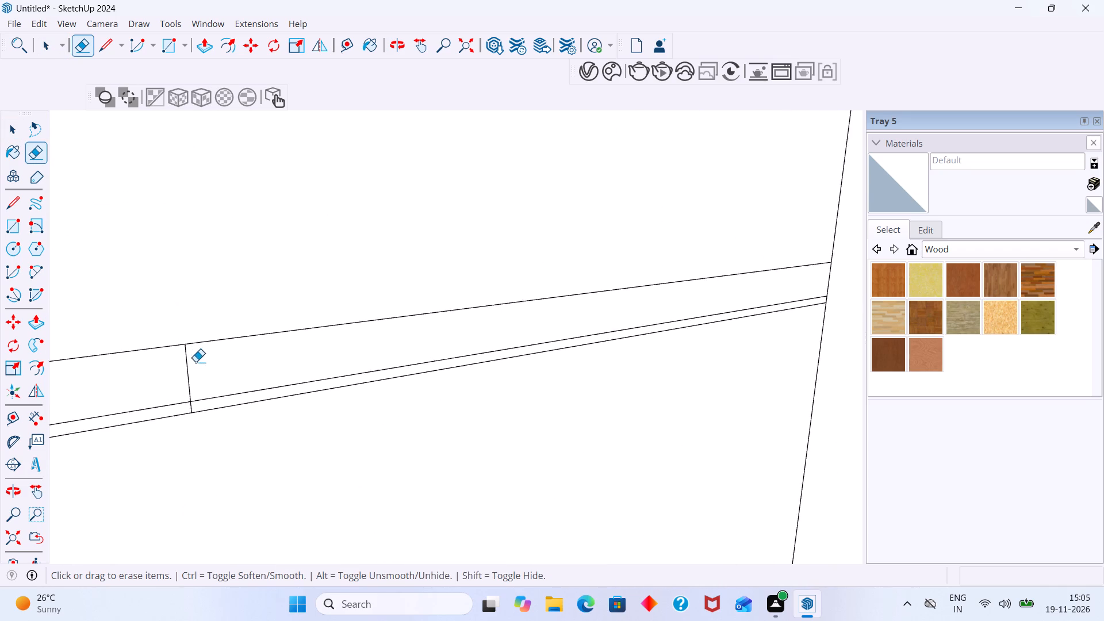
pyautogui.moveTo(221, 365); pyautogui.dragTo(141, 371)
pyautogui.scroll(-3, 158, 373)
pyautogui.keyDown('shift'); pyautogui.moveTo(165, 377); pyautogui.dragTo(352, 346, button='middle'); pyautogui.keyUp('shift')
pyautogui.keyDown('shift'); pyautogui.scroll(-3, 241, 367); pyautogui.keyUp('shift')
pyautogui.keyDown('shift'); pyautogui.moveTo(239, 382); pyautogui.dragTo(566, 352, button='middle'); pyautogui.keyUp('shift')
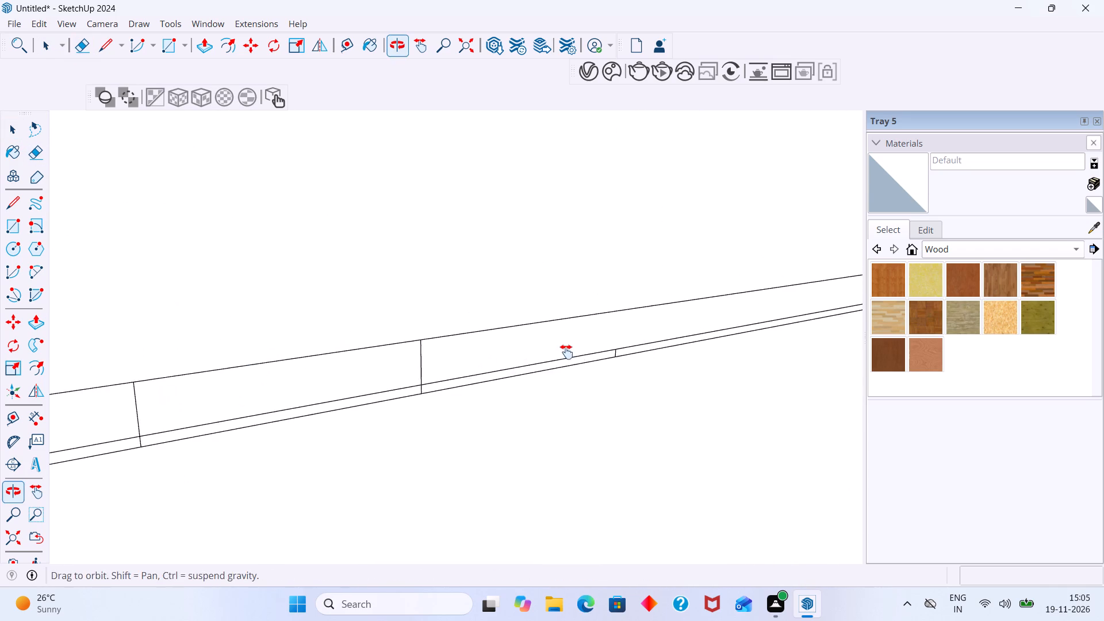
pyautogui.keyDown('shift'); pyautogui.moveTo(566, 352); pyautogui.dragTo(570, 351, button='middle'); pyautogui.keyUp('shift')
pyautogui.keyDown('shift'); pyautogui.scroll(5, 397, 384); pyautogui.keyUp('shift')
pyautogui.keyDown('shift'); pyautogui.moveTo(518, 341); pyautogui.dragTo(420, 354); pyautogui.keyUp('shift')
pyautogui.keyDown('shift'); pyautogui.scroll(-3, 420, 354); pyautogui.keyUp('shift')
pyautogui.keyDown('shift'); pyautogui.moveTo(390, 371); pyautogui.dragTo(621, 332, button='middle'); pyautogui.keyUp('shift')
pyautogui.keyDown('shift'); pyautogui.scroll(3, 451, 366); pyautogui.keyUp('shift')
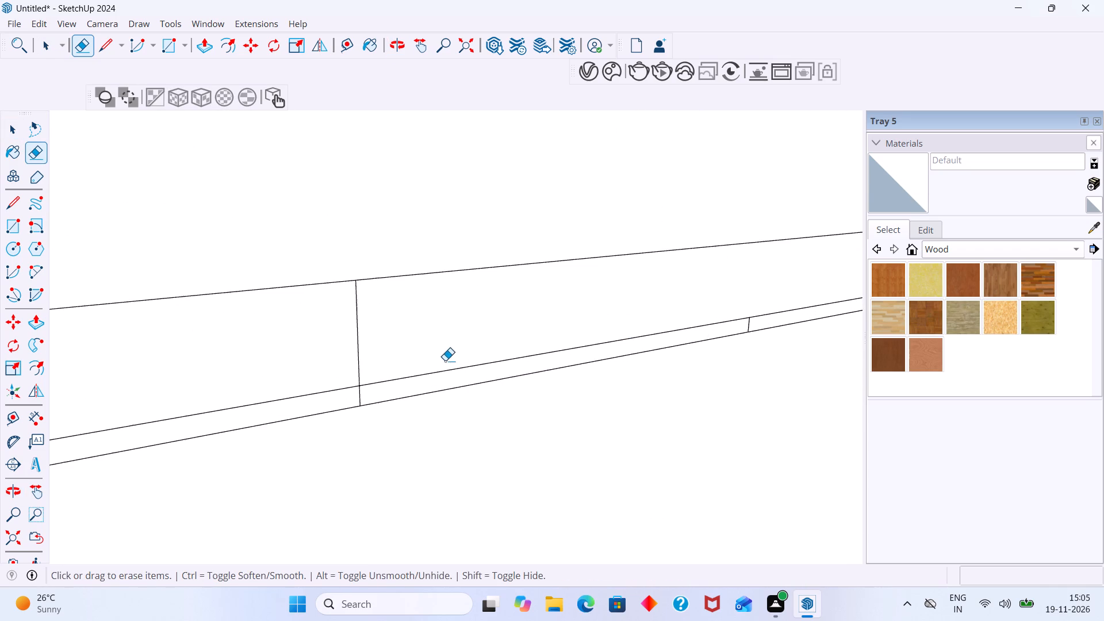
pyautogui.keyDown('shift'); pyautogui.moveTo(429, 340); pyautogui.dragTo(314, 327); pyautogui.keyUp('shift')
# Erase the three short vertical stubs left in the 10 mm strip beneath the countertop.
pyautogui.keyDown('shift'); pyautogui.scroll(1, 369, 328); pyautogui.keyUp('shift')
pyautogui.keyDown('shift'); pyautogui.scroll(-4, 369, 328); pyautogui.keyUp('shift')
pyautogui.scroll(14, 363, 376)
pyautogui.moveTo(406, 369); pyautogui.dragTo(262, 409)
pyautogui.keyDown('shift'); pyautogui.scroll(-16, 319, 390); pyautogui.keyUp('shift')
pyautogui.keyDown('shift'); pyautogui.moveTo(561, 390); pyautogui.dragTo(165, 443, button='middle'); pyautogui.keyUp('shift')
pyautogui.scroll(10, 396, 406)
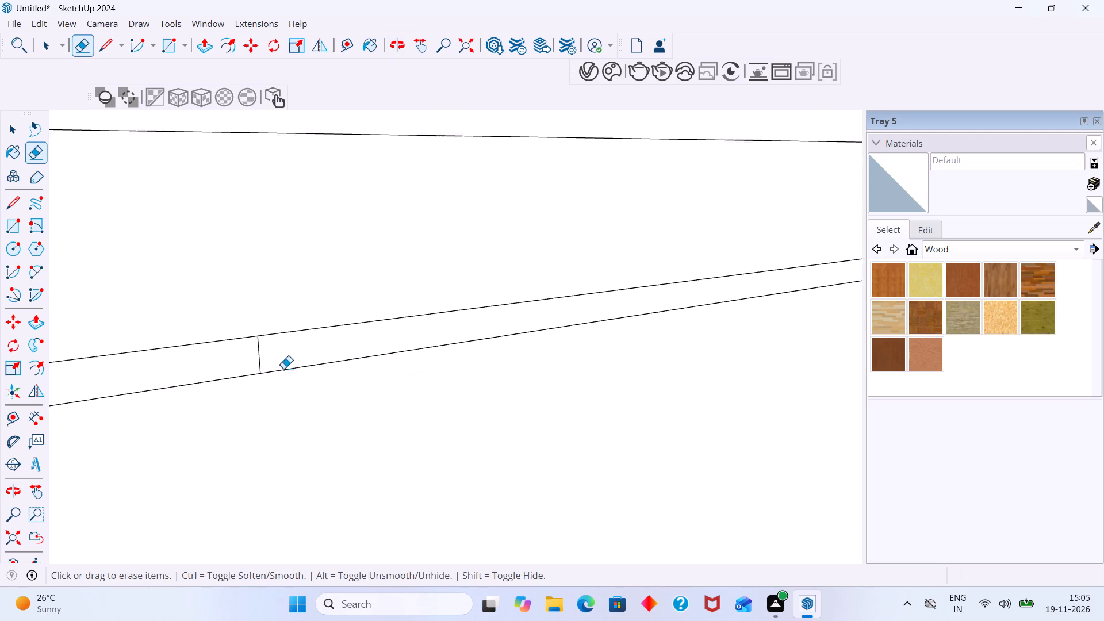
pyautogui.scroll(7, 283, 369)
pyautogui.keyDown('shift'); pyautogui.moveTo(278, 340); pyautogui.dragTo(62, 373); pyautogui.keyUp('shift')
pyautogui.scroll(-20, 98, 377)
pyautogui.scroll(-2, 98, 377)
pyautogui.moveTo(416, 373); pyautogui.dragTo(38, 451, button='middle')
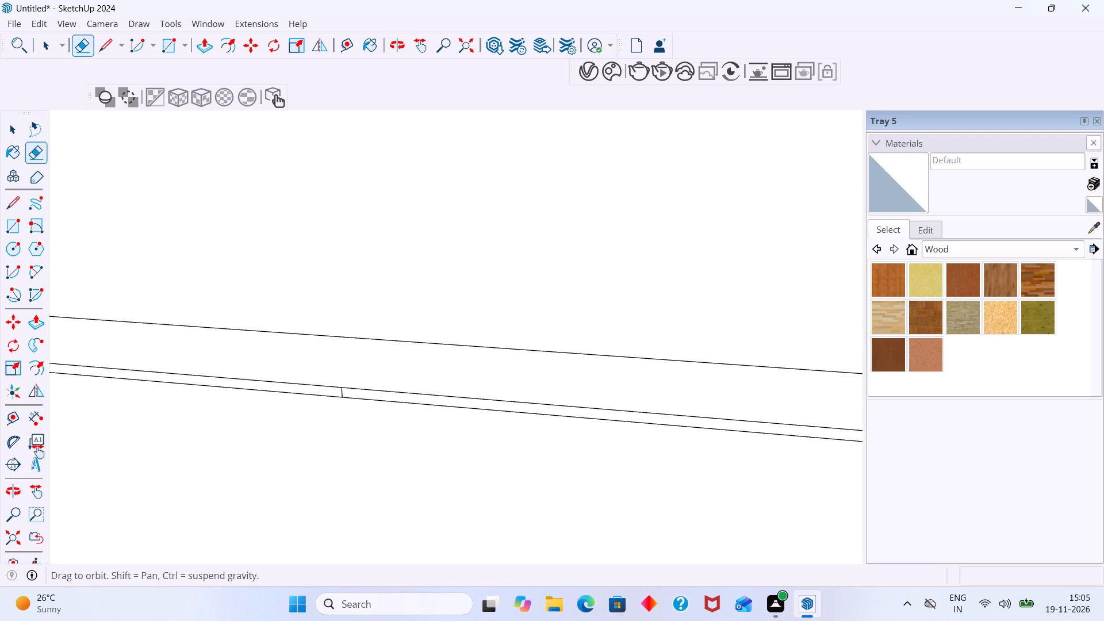
pyautogui.moveTo(38, 451); pyautogui.dragTo(83, 441, button='middle')
pyautogui.scroll(5, 290, 427)
pyautogui.moveTo(332, 424); pyautogui.dragTo(470, 382, button='middle')
pyautogui.scroll(15, 477, 366)
pyautogui.moveTo(423, 328); pyautogui.dragTo(255, 356)
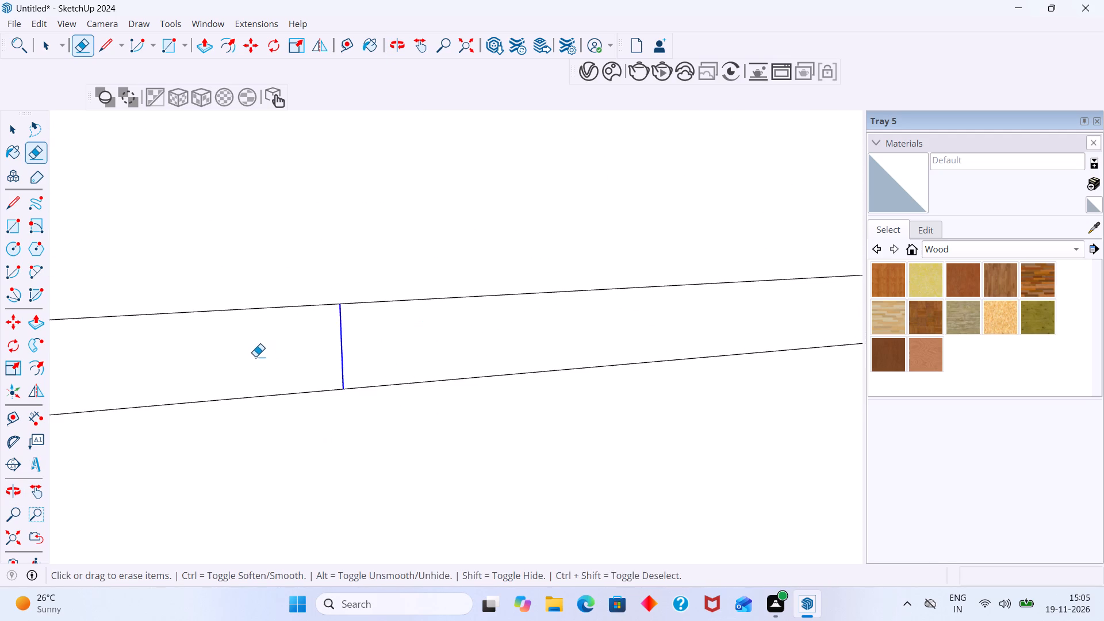
# Compare the modelled elevation with the reference front elevation, examining the base cabinet divisions below the countertop.
pyautogui.moveTo(255, 356); pyautogui.dragTo(256, 356)
pyautogui.scroll(1, 280, 353)
pyautogui.scroll(-14, 280, 353)
pyautogui.scroll(-20, 393, 333)
pyautogui.scroll(-2, 393, 333)
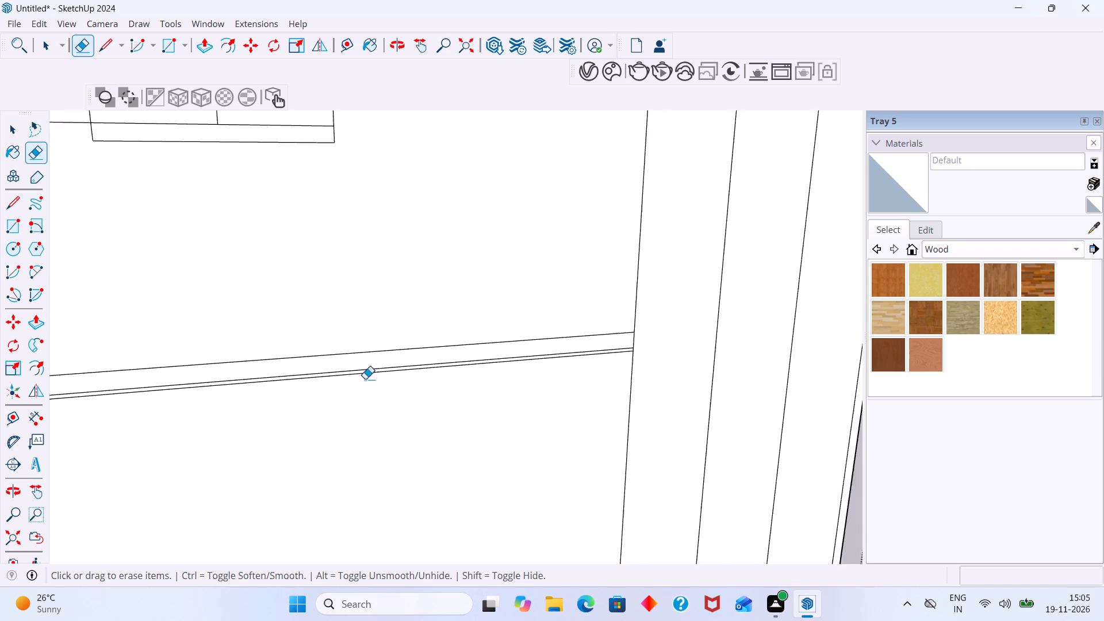
pyautogui.scroll(-9, 365, 379)
pyautogui.moveTo(389, 388); pyautogui.dragTo(493, 359, button='middle')
pyautogui.scroll(-13, 424, 363)
pyautogui.moveTo(415, 404); pyautogui.dragTo(450, 408, button='middle')
pyautogui.moveTo(428, 414); pyautogui.dragTo(439, 417, button='middle')
pyautogui.press('space')
pyautogui.click(382, 474)
pyautogui.keyDown('shift'); pyautogui.moveTo(371, 394); pyautogui.dragTo(308, 395, button='middle'); pyautogui.keyUp('shift')
pyautogui.keyDown('shift'); pyautogui.moveTo(619, 328); pyautogui.dragTo(517, 376, button='middle'); pyautogui.keyUp('shift')
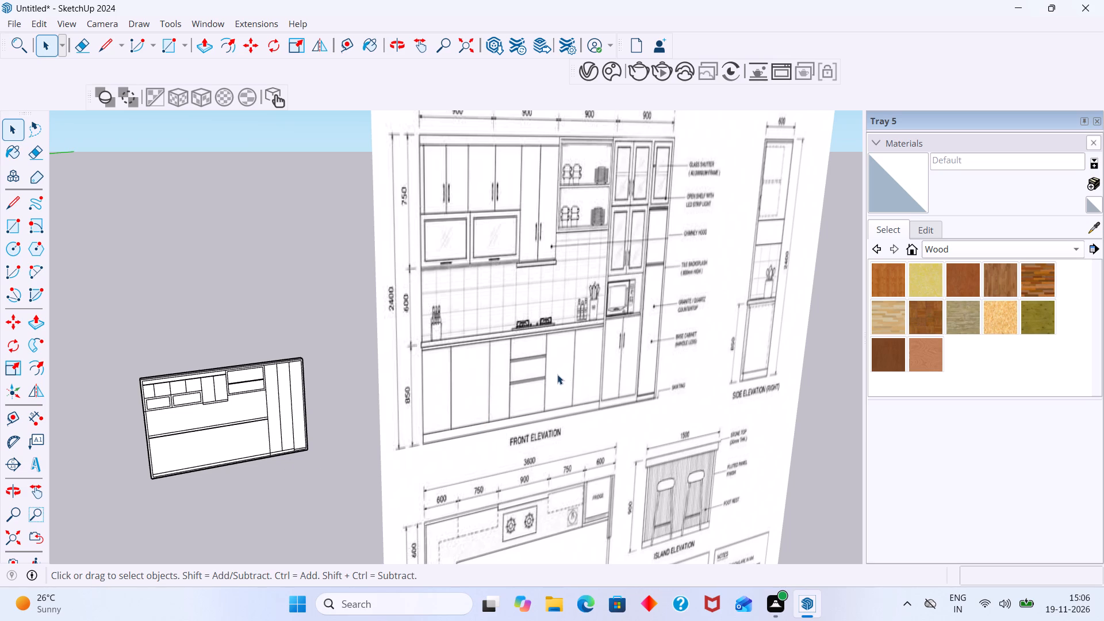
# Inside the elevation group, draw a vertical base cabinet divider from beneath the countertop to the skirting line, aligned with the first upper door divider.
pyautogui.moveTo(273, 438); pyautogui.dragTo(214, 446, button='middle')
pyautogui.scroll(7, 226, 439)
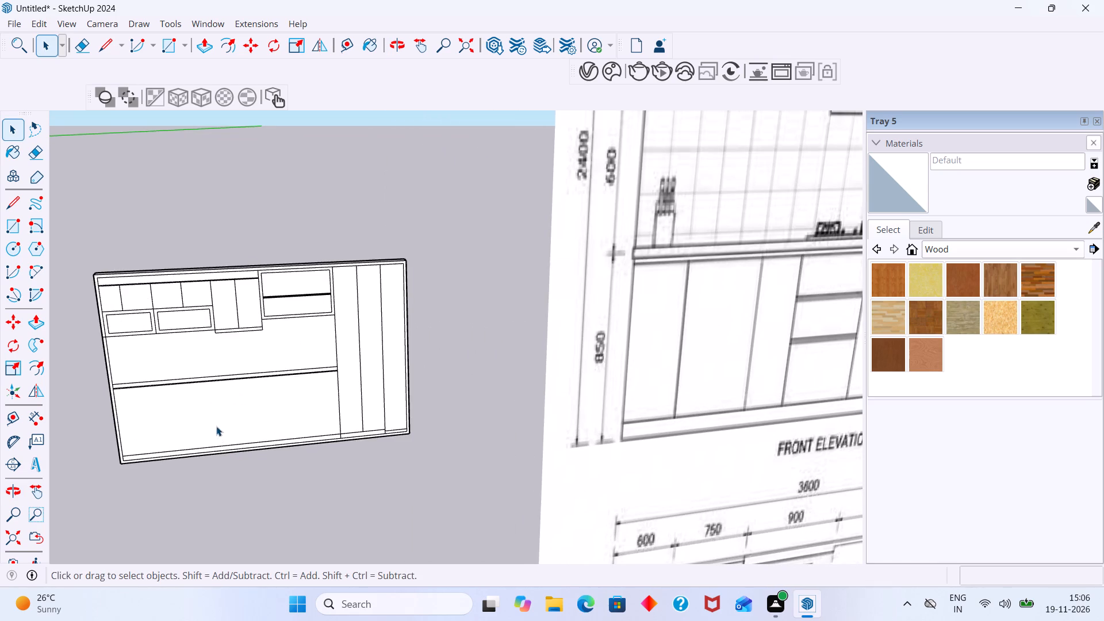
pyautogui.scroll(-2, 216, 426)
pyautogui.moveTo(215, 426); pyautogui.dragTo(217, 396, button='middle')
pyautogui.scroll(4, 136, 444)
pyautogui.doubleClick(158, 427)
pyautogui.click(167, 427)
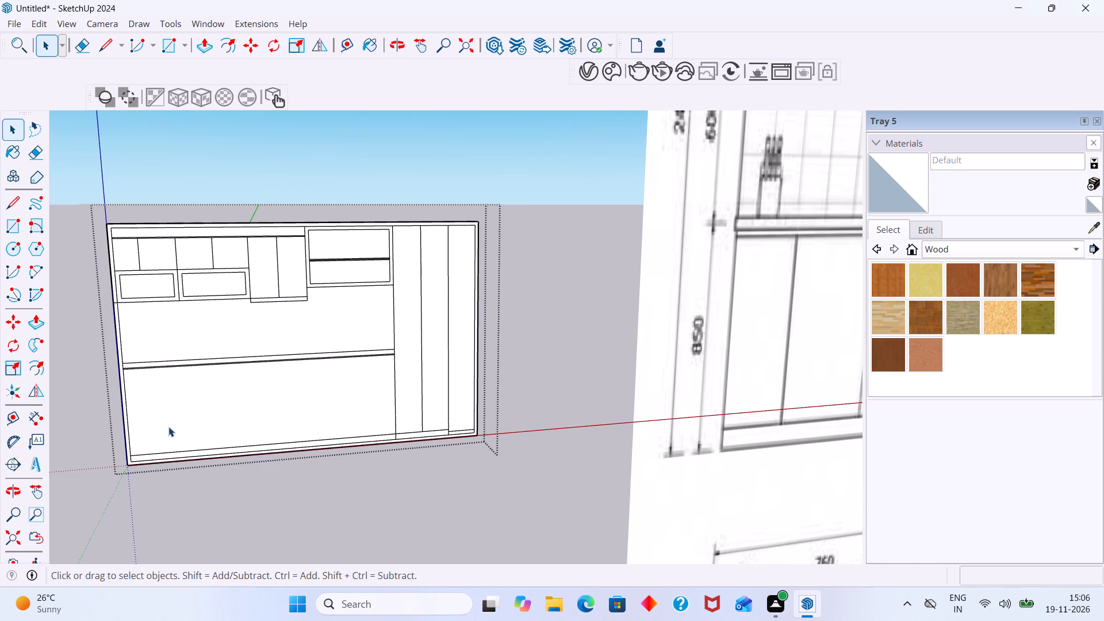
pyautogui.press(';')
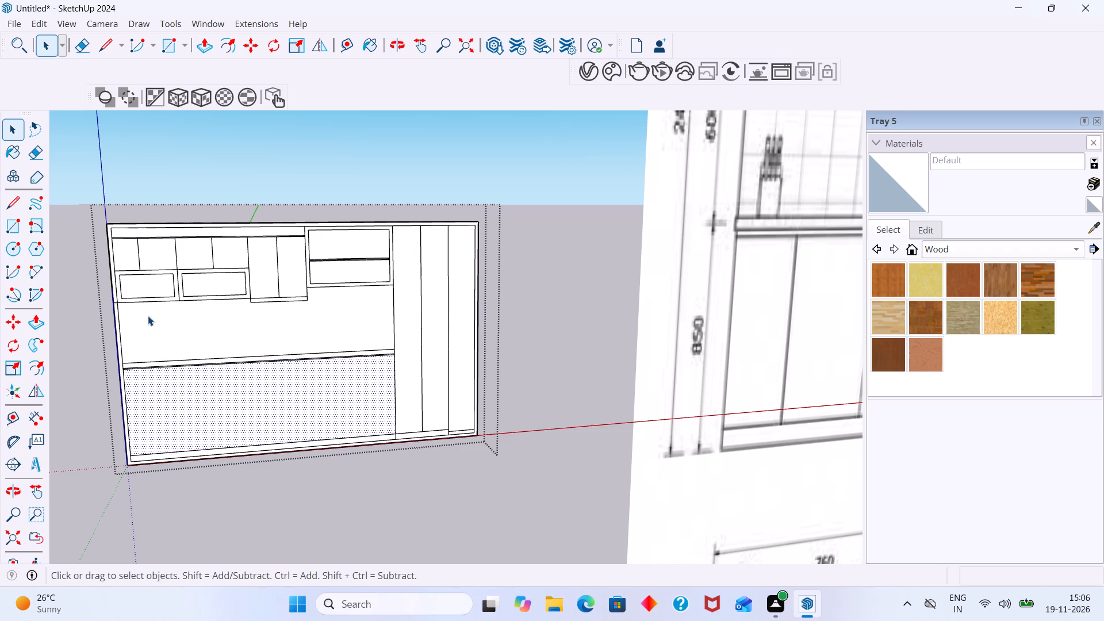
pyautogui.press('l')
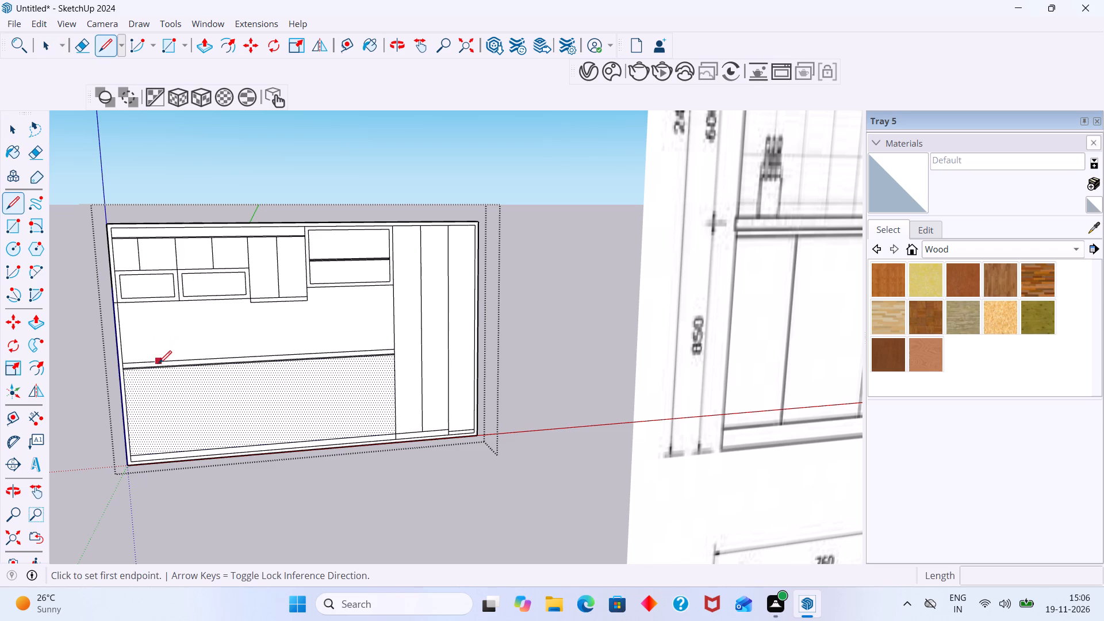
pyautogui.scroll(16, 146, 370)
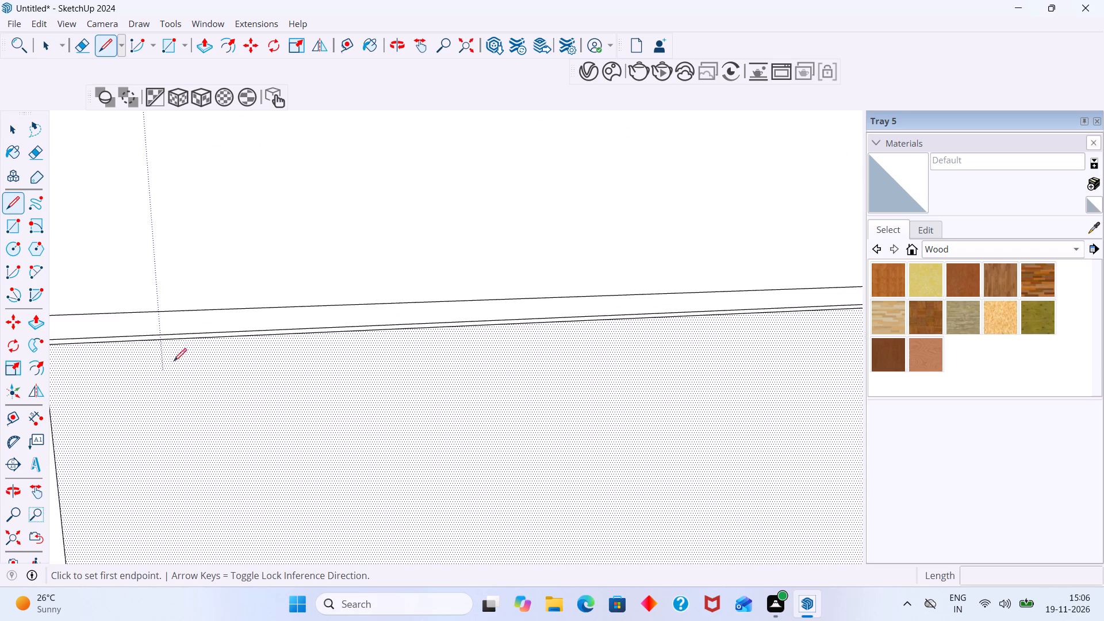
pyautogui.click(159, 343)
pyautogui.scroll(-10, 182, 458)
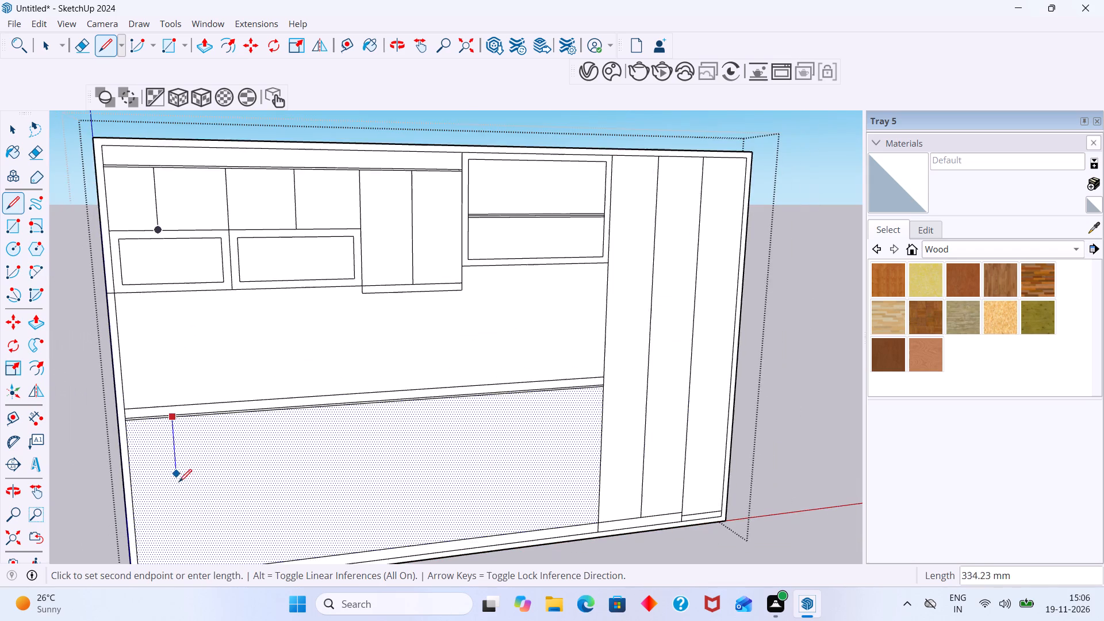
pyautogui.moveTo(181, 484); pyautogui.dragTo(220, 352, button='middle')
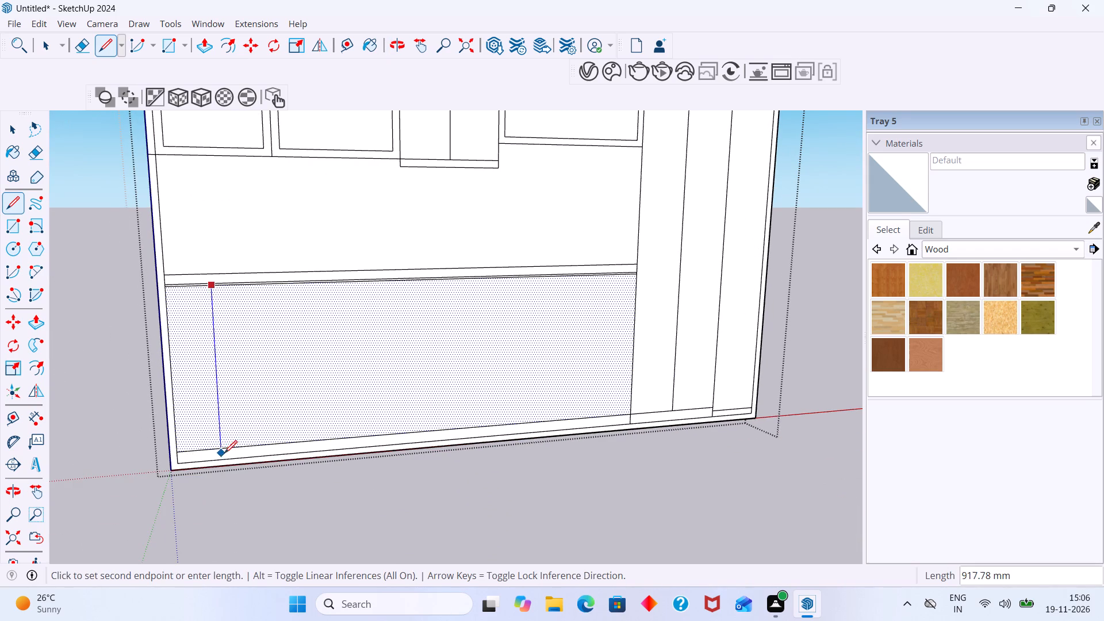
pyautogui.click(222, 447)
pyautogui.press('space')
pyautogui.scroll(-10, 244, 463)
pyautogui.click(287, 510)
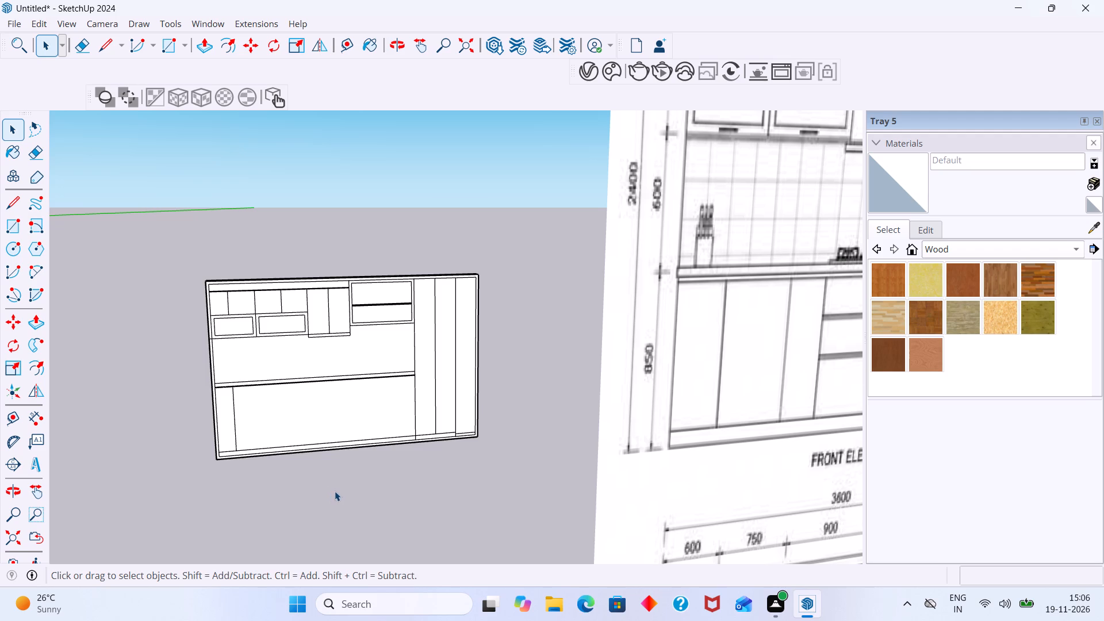
# Check the new leftmost divider against the base cabinet door divisions in the reference front elevation.
pyautogui.scroll(-6, 328, 482)
pyautogui.moveTo(324, 480); pyautogui.dragTo(355, 485, button='middle')
pyautogui.moveTo(350, 478); pyautogui.dragTo(277, 465, button='middle')
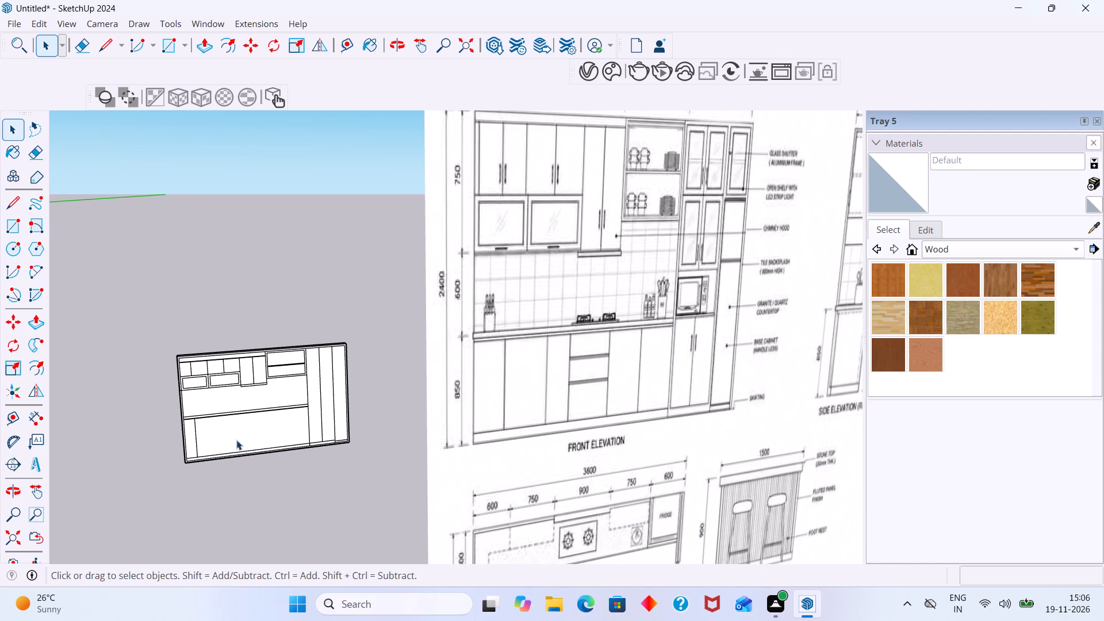
pyautogui.scroll(3, 242, 406)
pyautogui.scroll(-2, 242, 406)
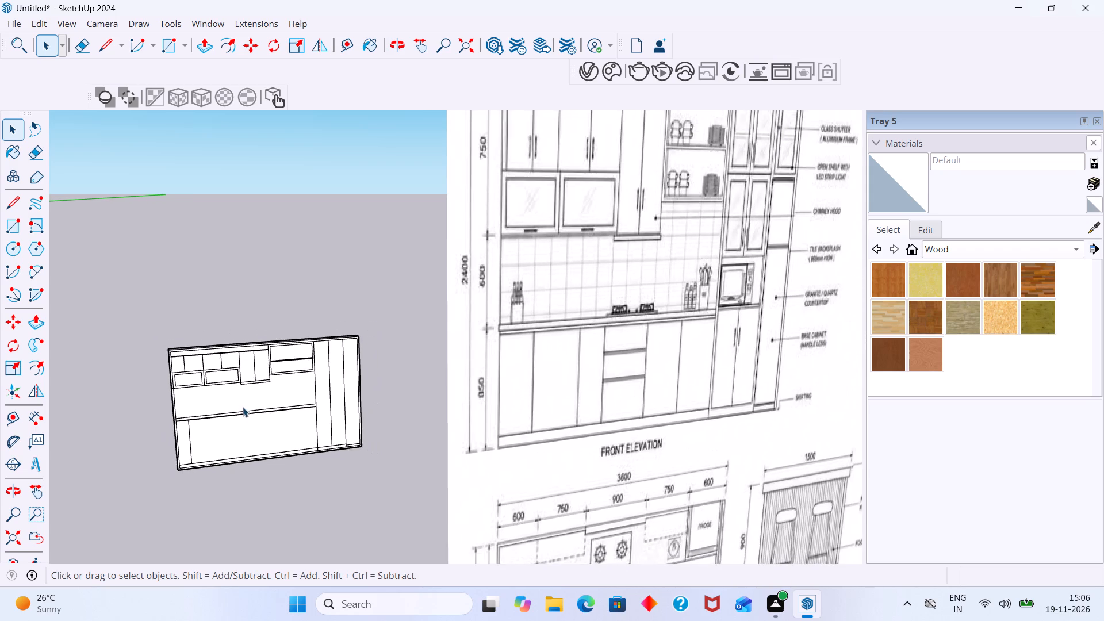
pyautogui.scroll(-2, 243, 408)
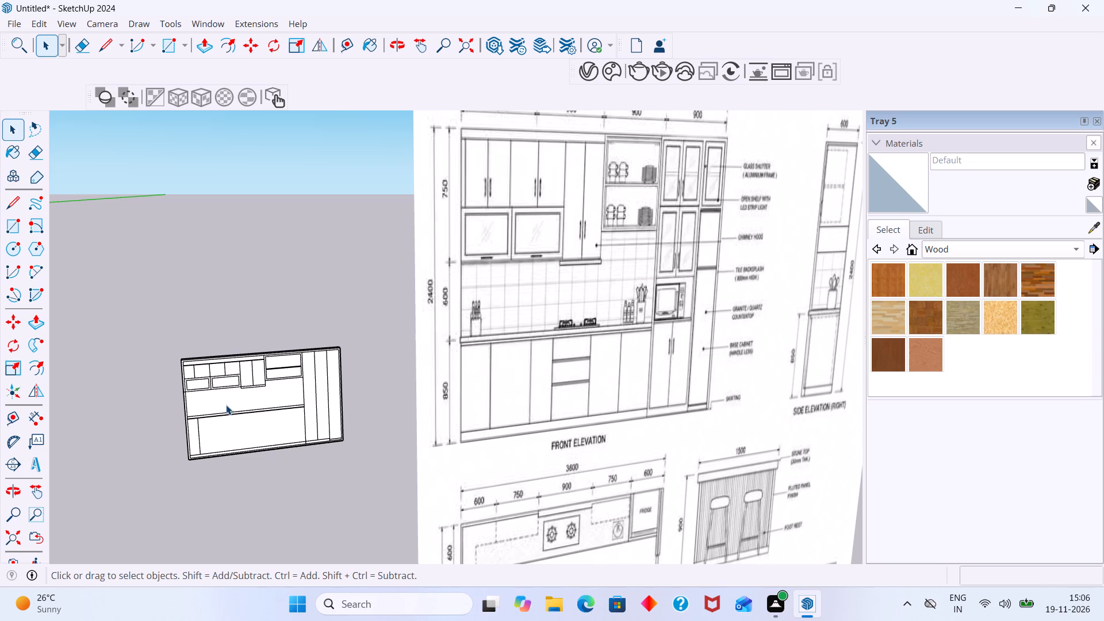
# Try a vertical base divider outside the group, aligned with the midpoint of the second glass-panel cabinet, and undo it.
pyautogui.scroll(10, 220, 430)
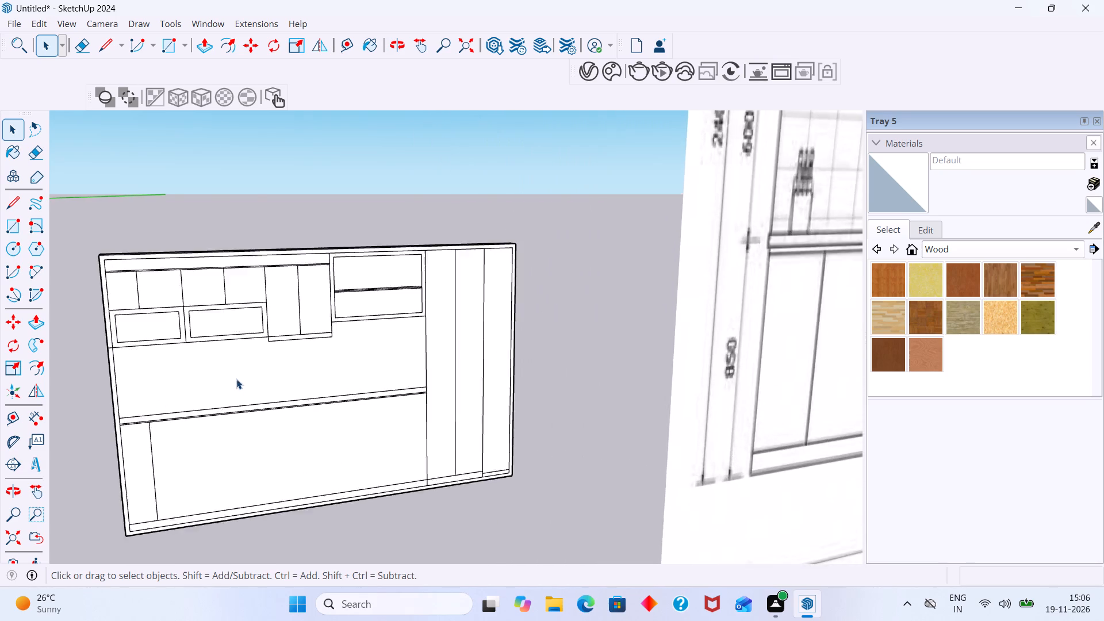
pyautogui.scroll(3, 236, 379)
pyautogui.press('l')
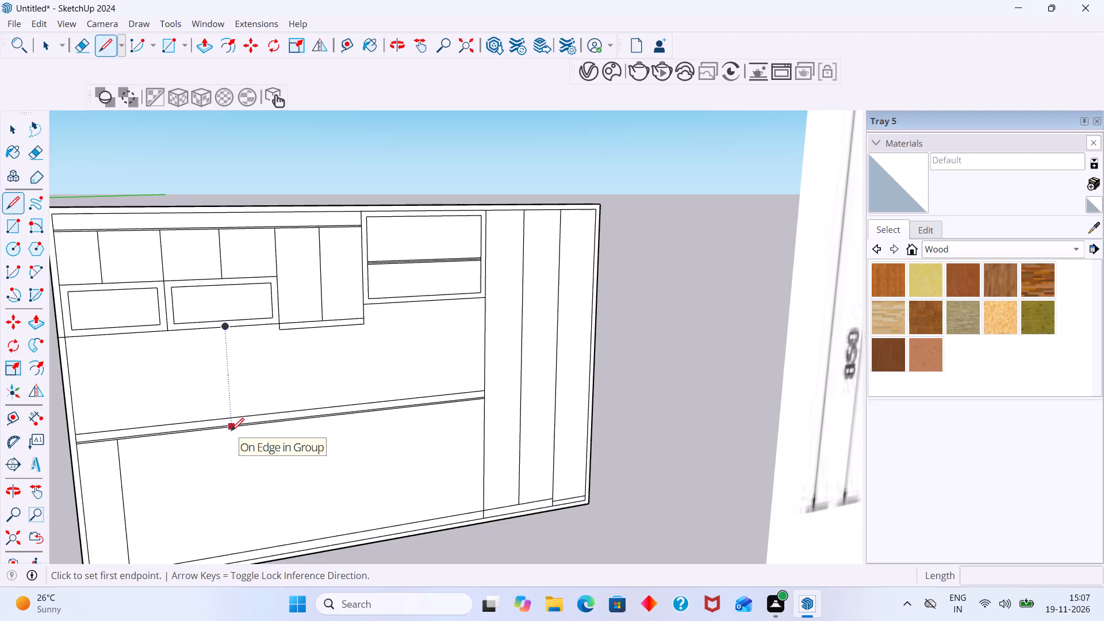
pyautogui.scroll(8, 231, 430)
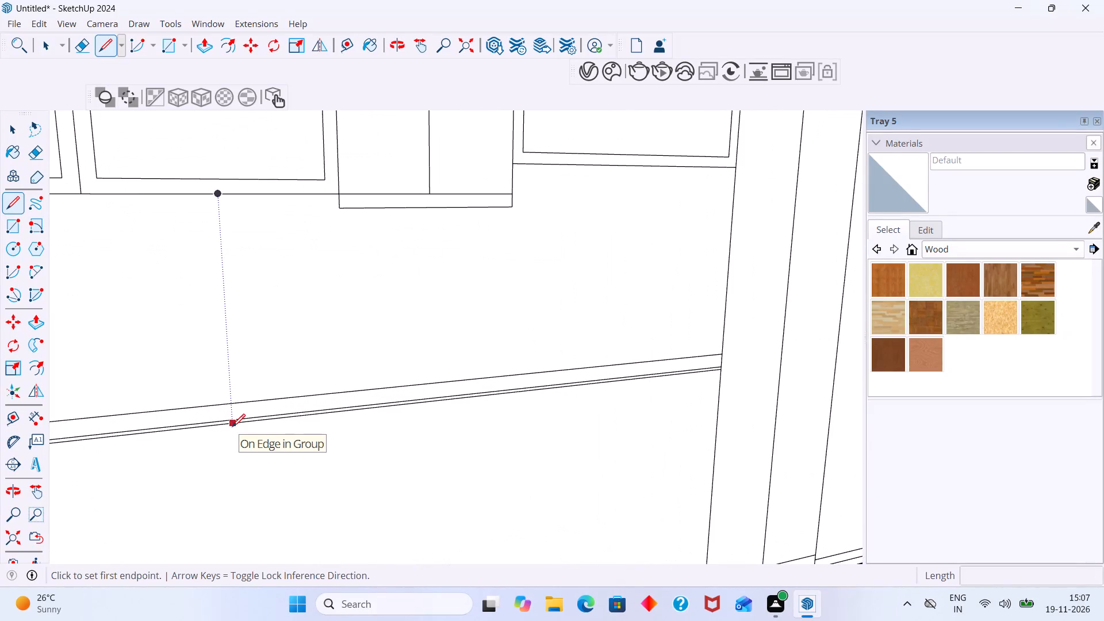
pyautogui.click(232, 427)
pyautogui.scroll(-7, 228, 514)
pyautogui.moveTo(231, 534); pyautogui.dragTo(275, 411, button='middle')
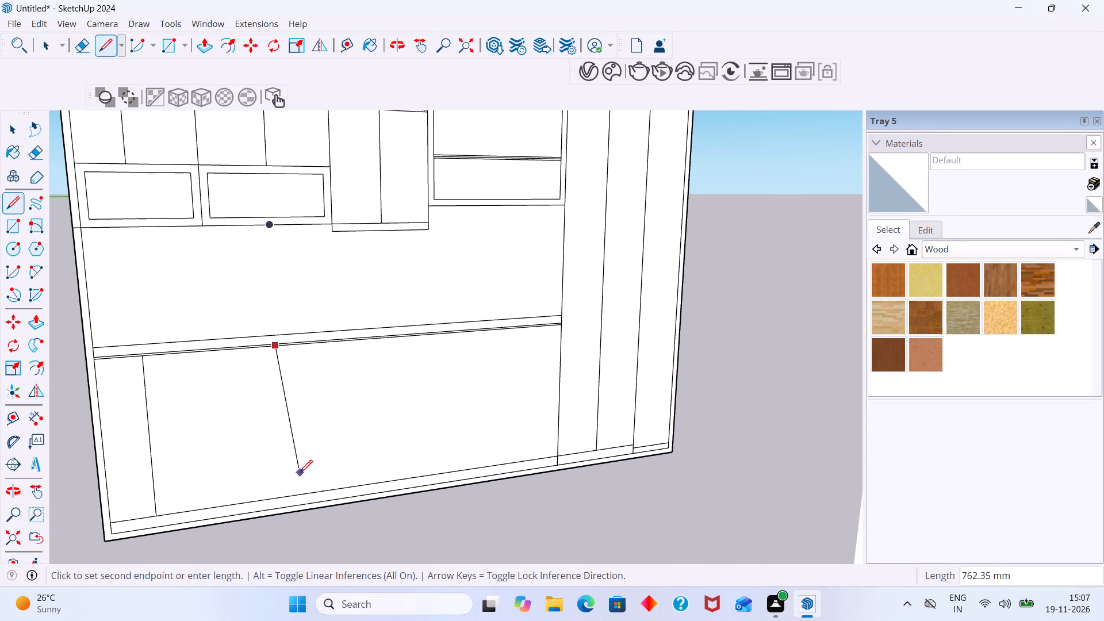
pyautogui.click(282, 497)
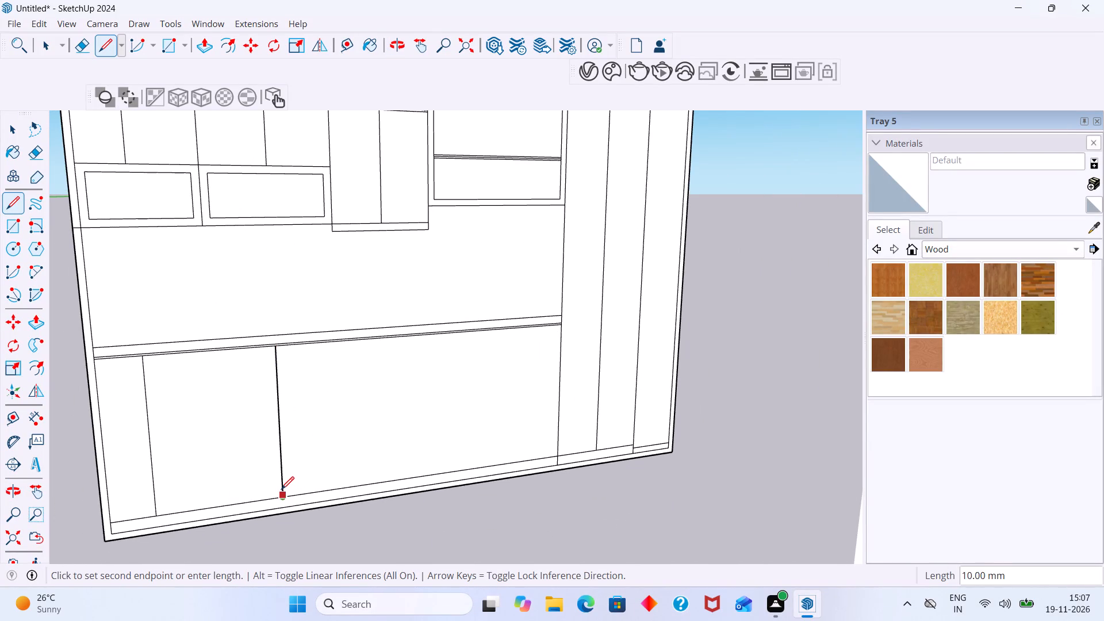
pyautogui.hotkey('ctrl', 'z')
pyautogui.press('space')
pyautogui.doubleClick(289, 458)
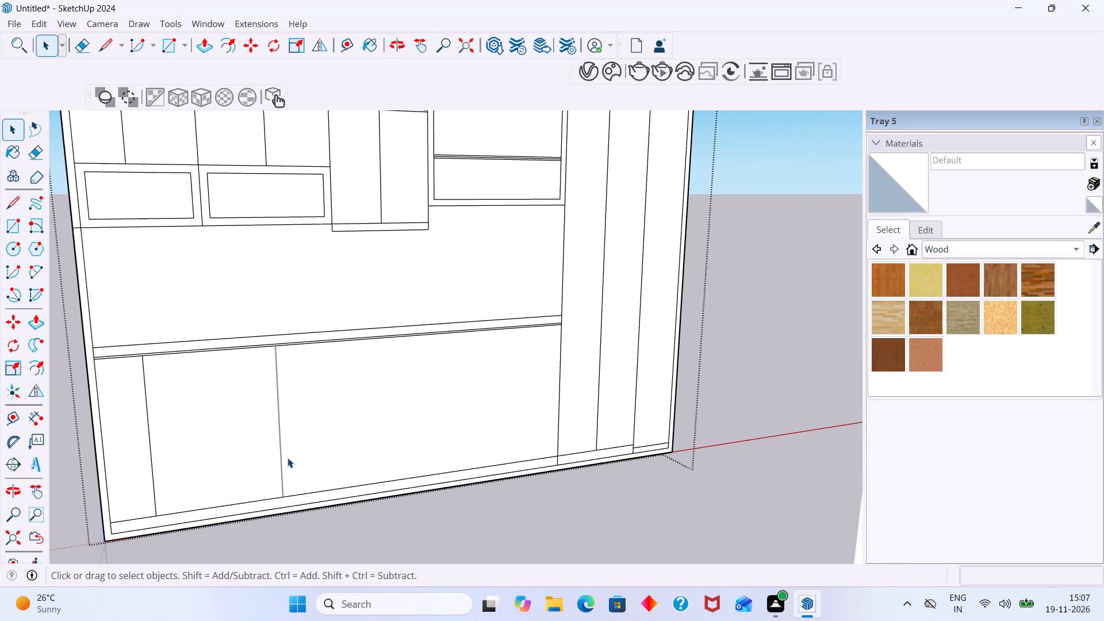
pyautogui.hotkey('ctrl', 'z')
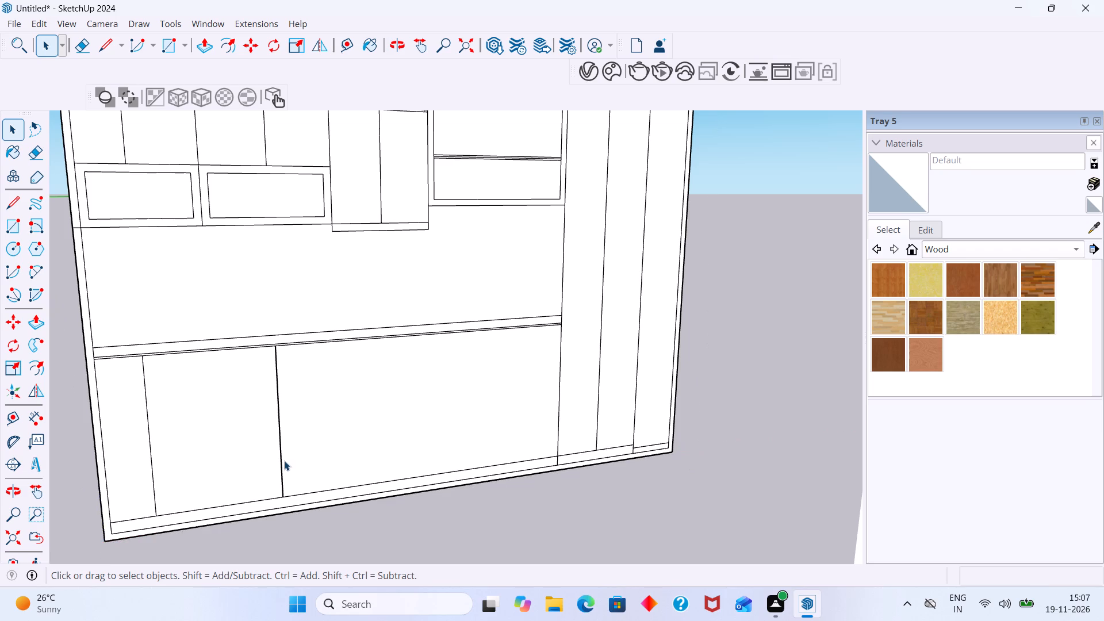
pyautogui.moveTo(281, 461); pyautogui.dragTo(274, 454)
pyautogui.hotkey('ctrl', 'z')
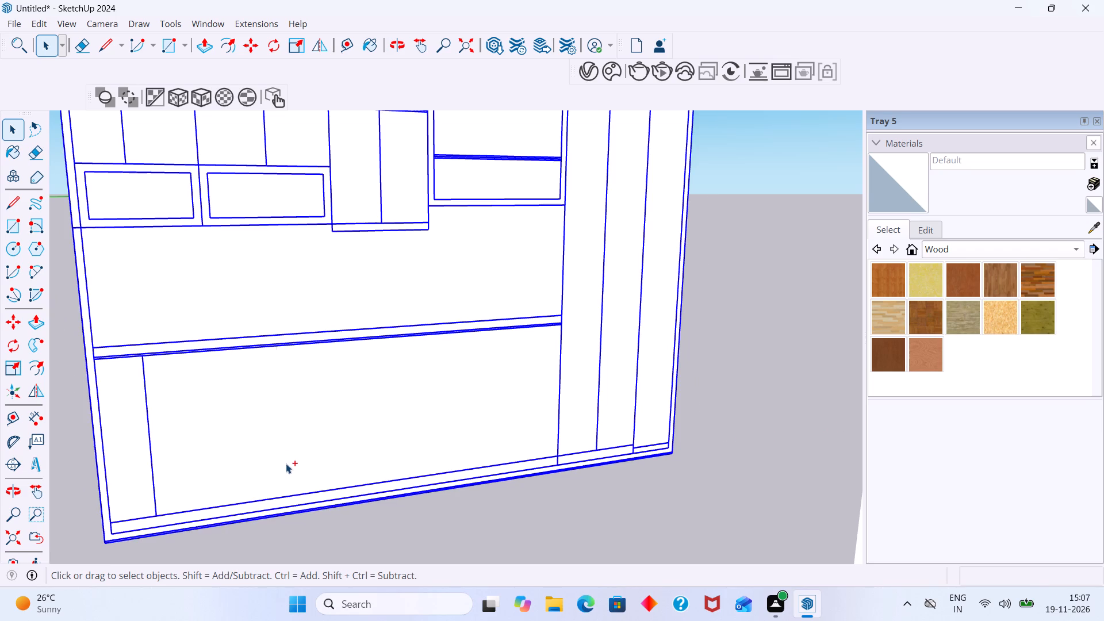
# Inside the elevation group, draw a 1550 mm vertical line from the midpoint beneath the second glass-panel cabinet down to the skirting line.
pyautogui.press('space')
pyautogui.tripleClick(306, 436)
pyautogui.click(305, 435)
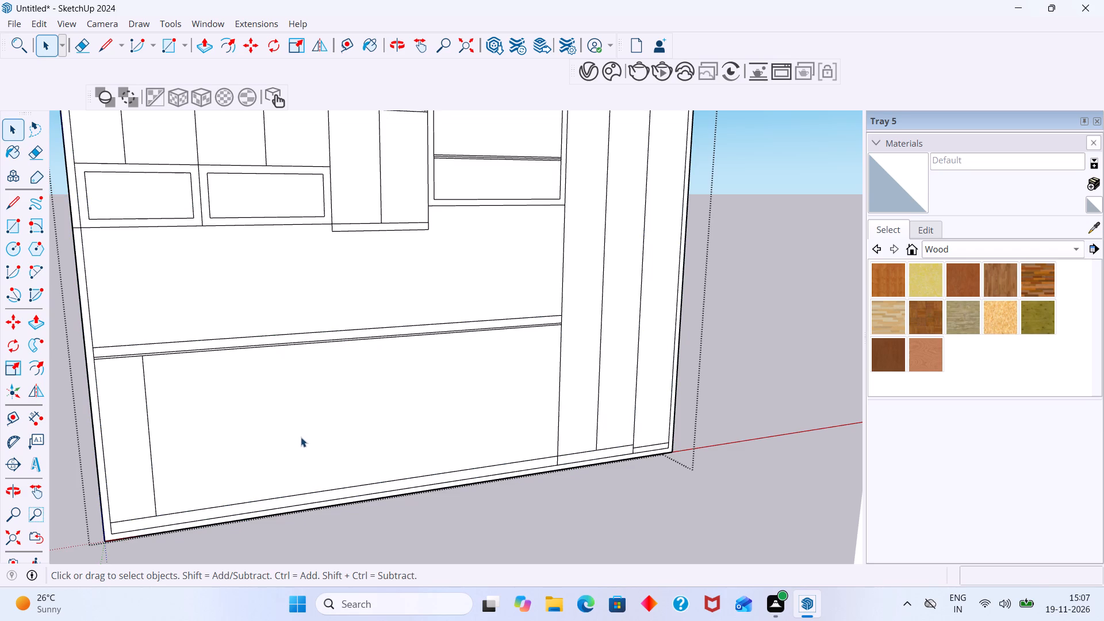
pyautogui.click(301, 437)
pyautogui.press('l')
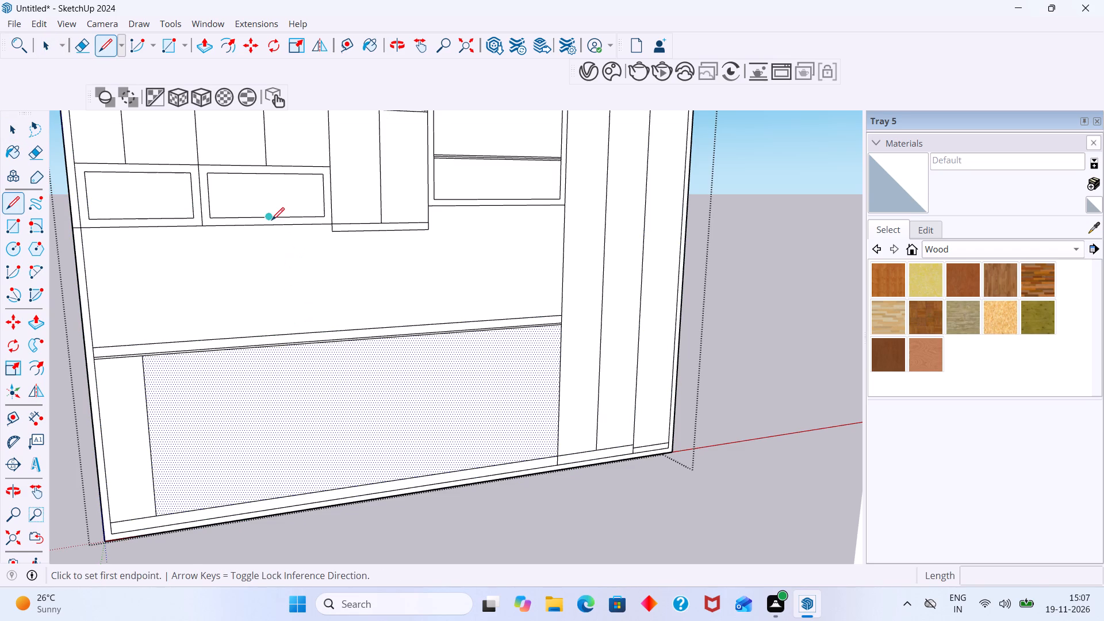
pyautogui.click(269, 227)
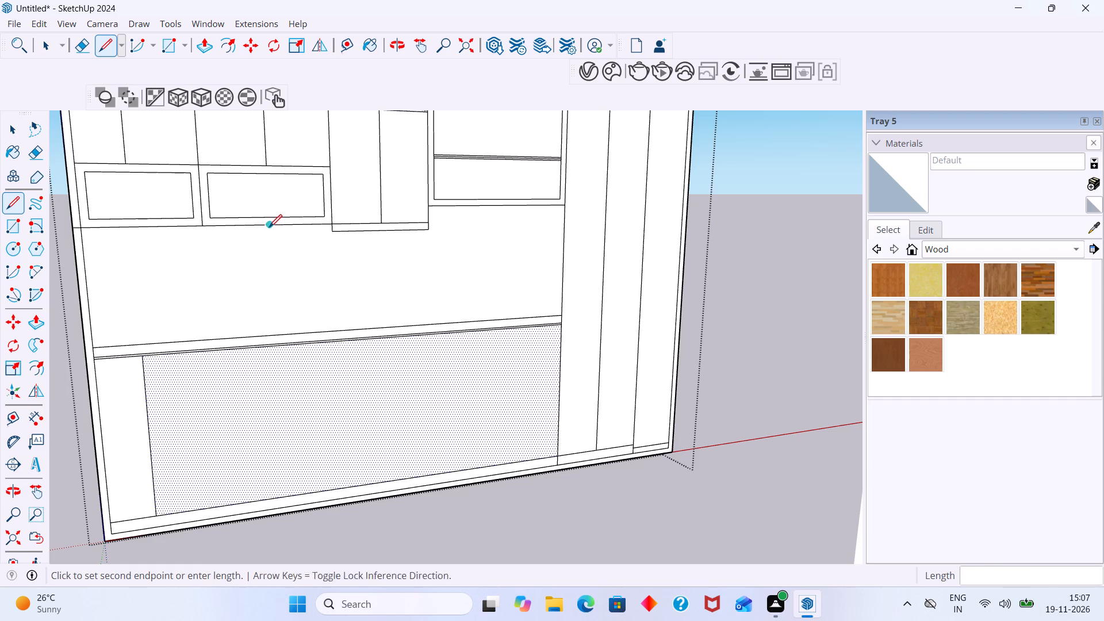
pyautogui.scroll(5, 287, 474)
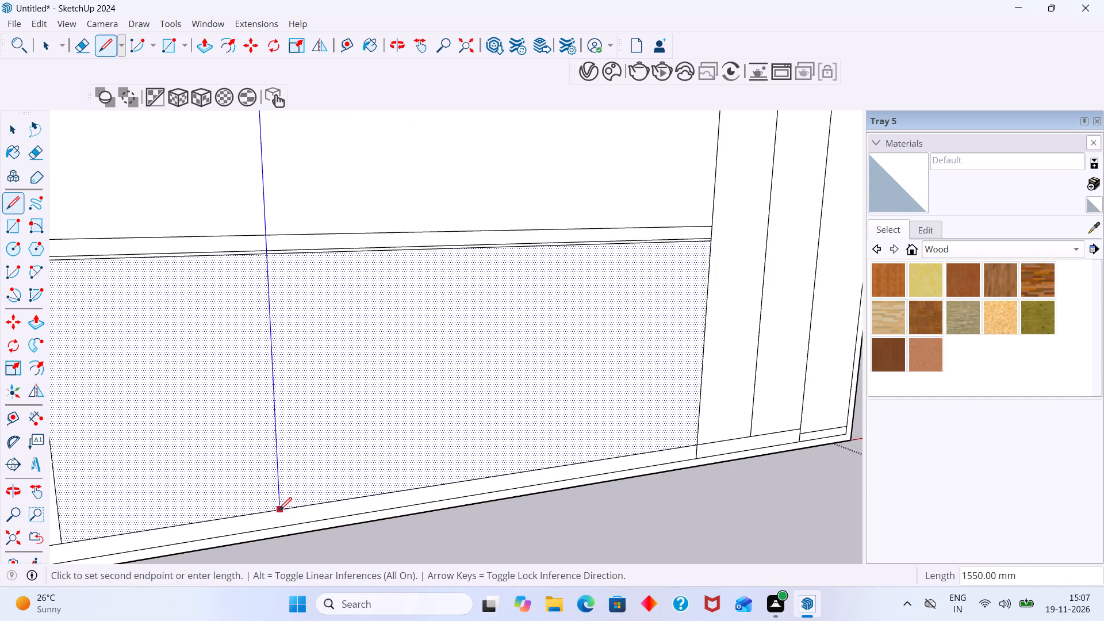
pyautogui.click(279, 510)
pyautogui.scroll(-7, 286, 501)
pyautogui.press('space')
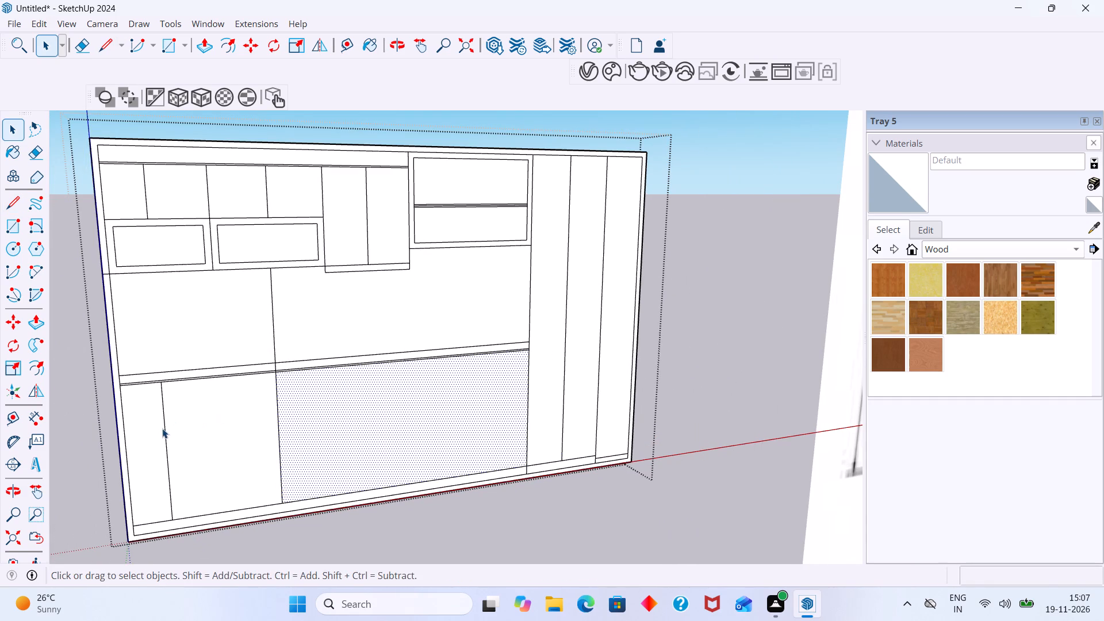
# Replace the leftmost base divider with a 1550 mm vertical line from the midpoint beneath the first glass-panel cabinet down to the skirting line.
pyautogui.click(167, 428)
pyautogui.press('Delete')
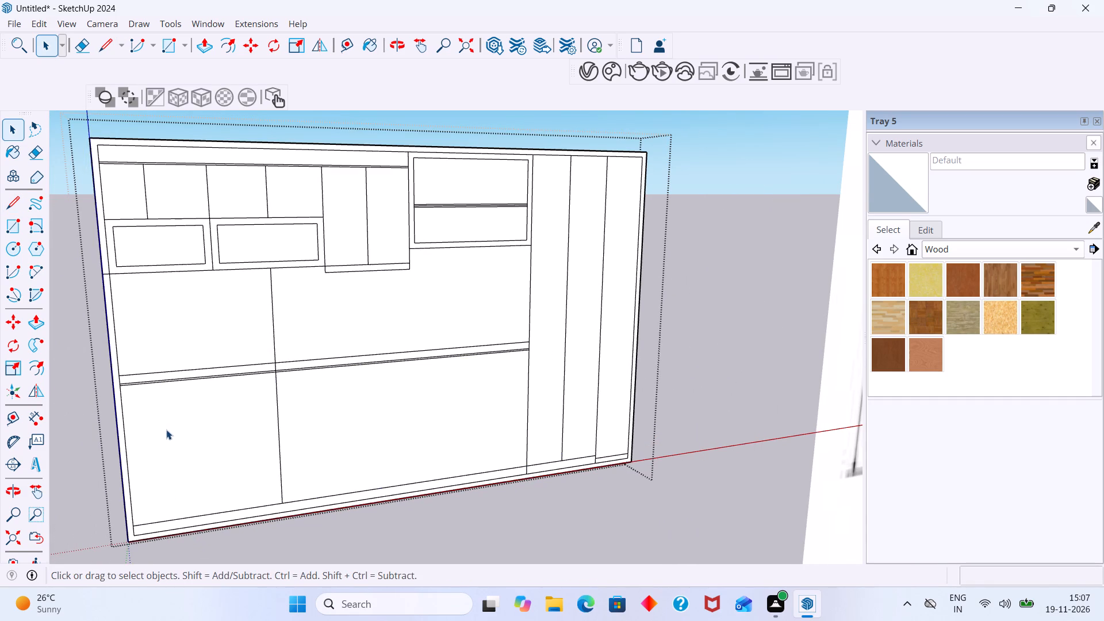
pyautogui.doubleClick(204, 430)
pyautogui.click(204, 433)
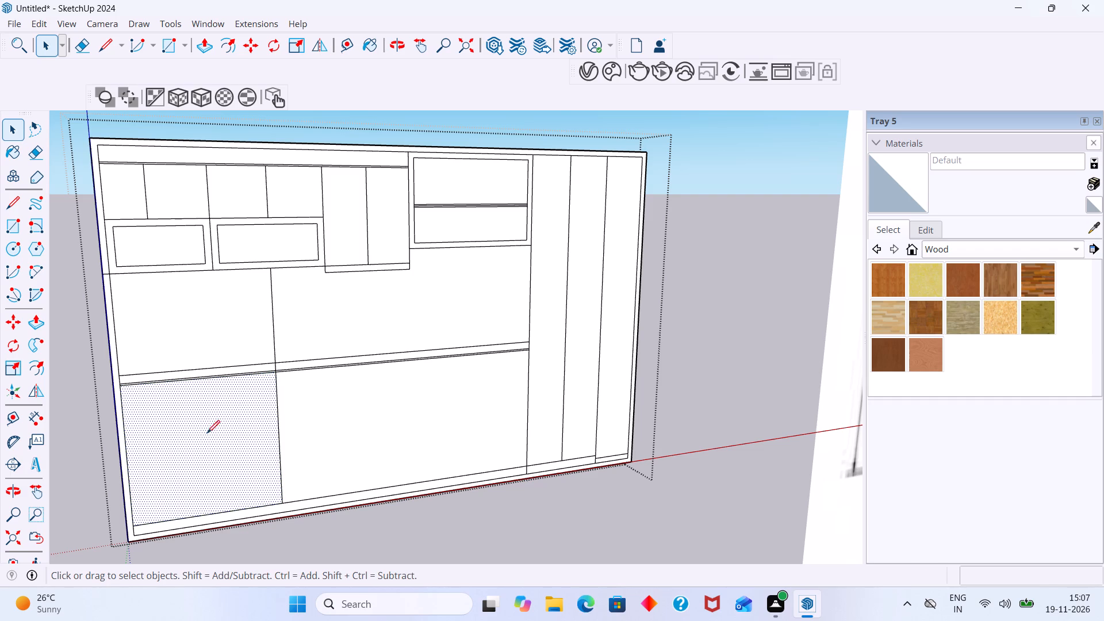
pyautogui.press('l')
pyautogui.click(162, 275)
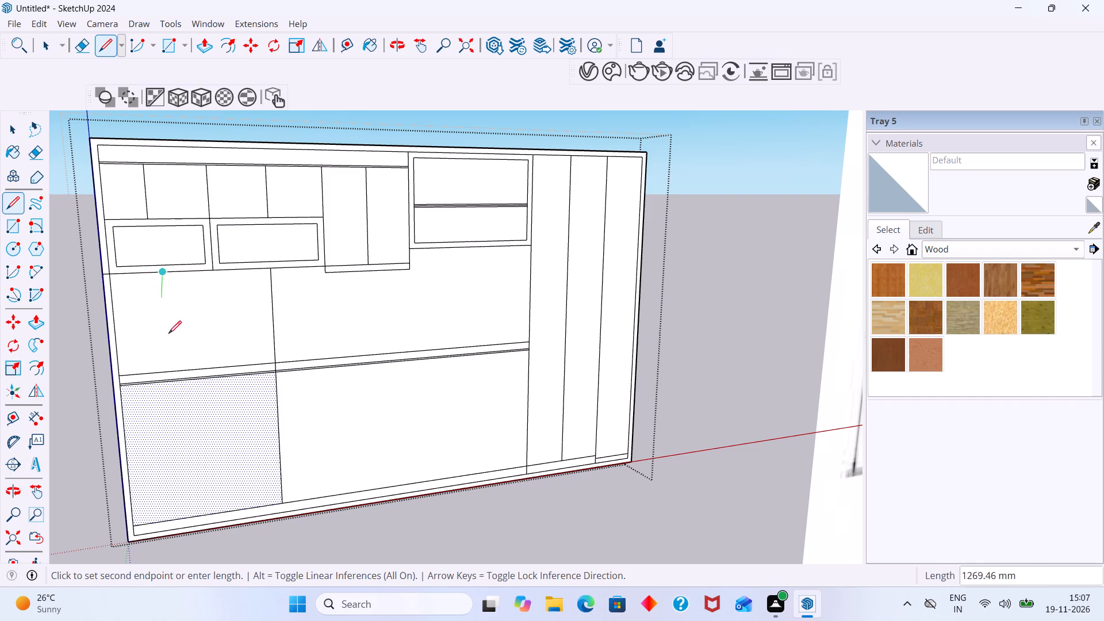
pyautogui.click(179, 518)
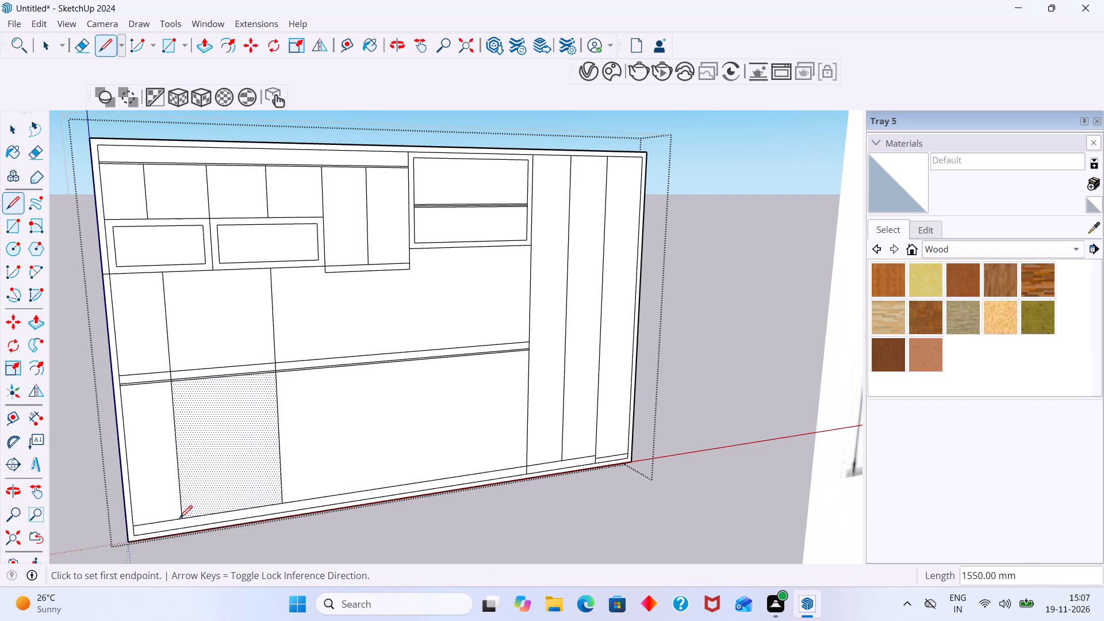
pyautogui.press('space')
pyautogui.scroll(-4, 234, 500)
pyautogui.click(276, 531)
# Erase the portions of the two new vertical lines that cross the backsplash area above the countertop.
pyautogui.scroll(4, 245, 494)
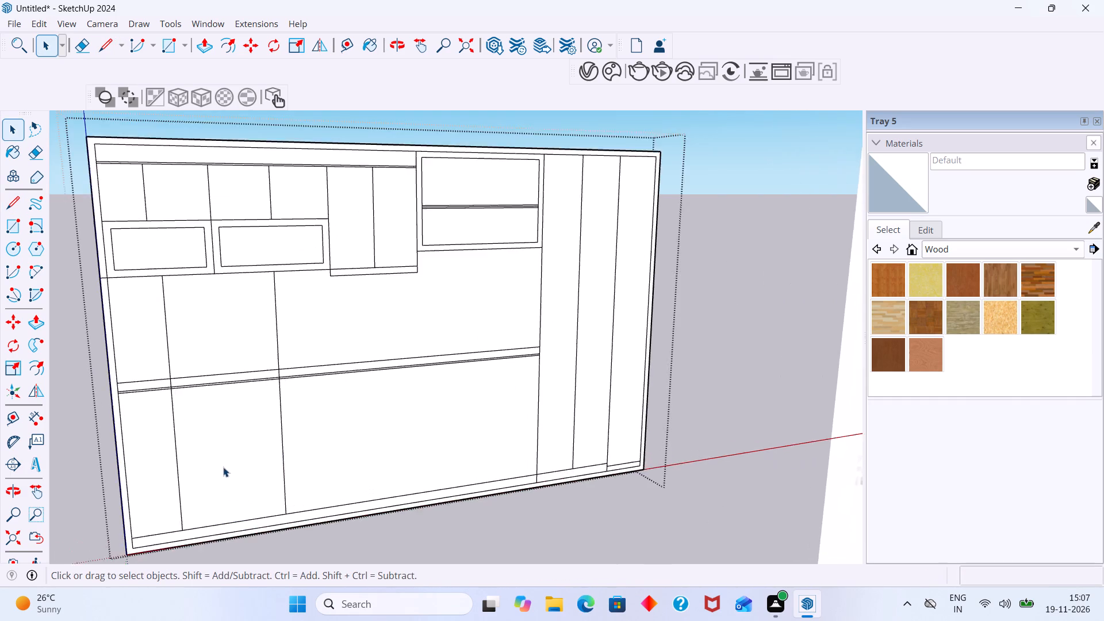
pyautogui.moveTo(223, 467); pyautogui.dragTo(168, 489, button='middle')
pyautogui.press('e')
pyautogui.moveTo(302, 348); pyautogui.dragTo(276, 343)
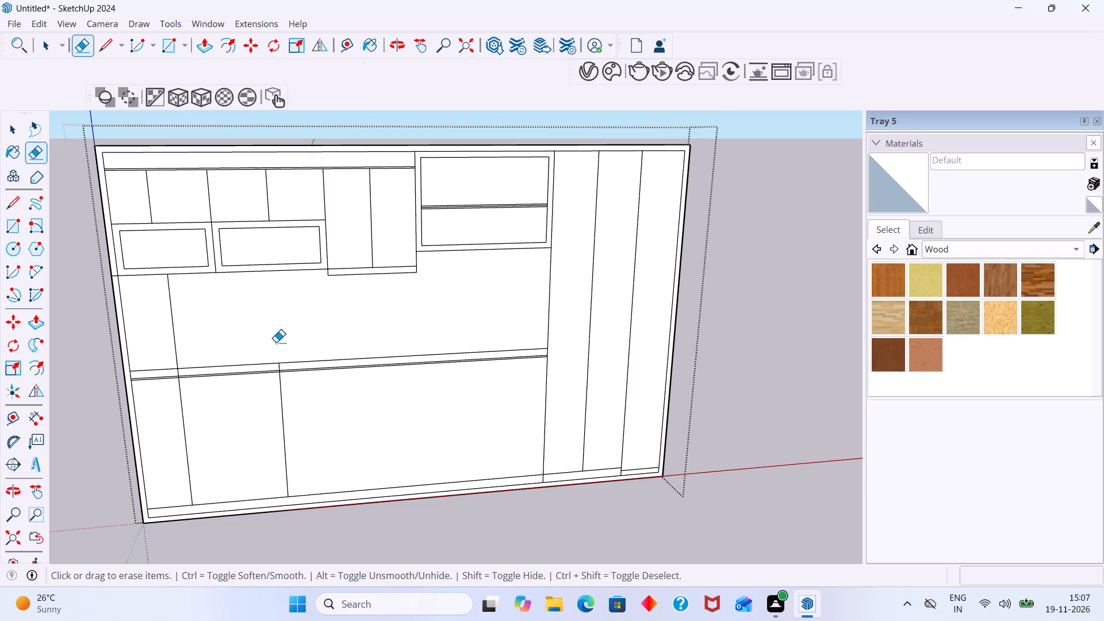
pyautogui.moveTo(250, 343); pyautogui.dragTo(177, 344)
# Erase the remaining stubs of the leftmost base divider where it crosses the countertop edge.
pyautogui.scroll(17, 162, 372)
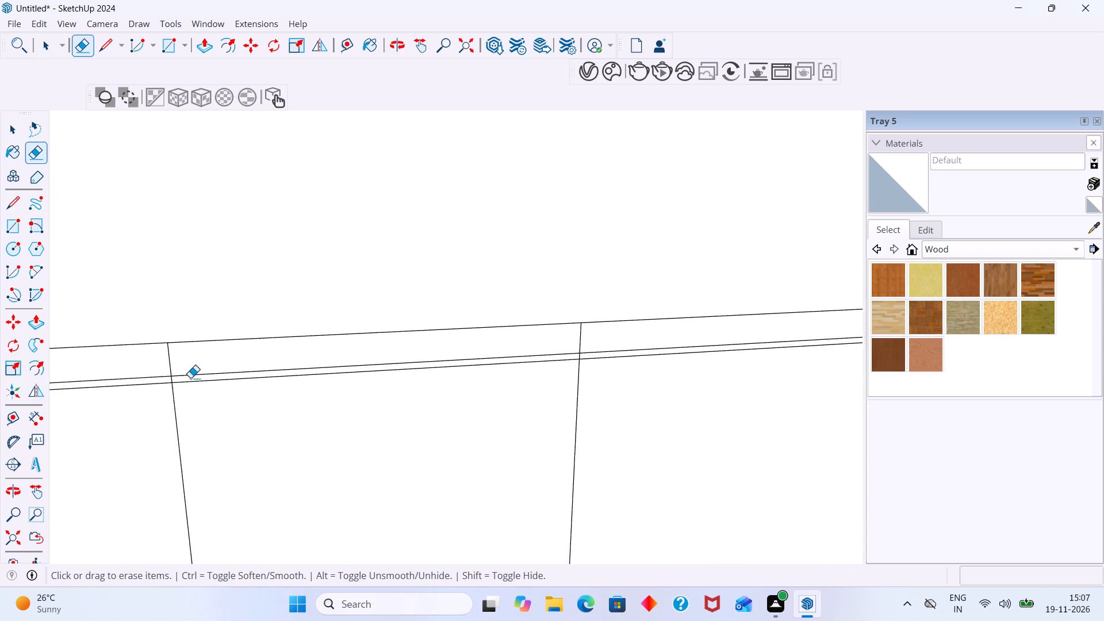
pyautogui.scroll(12, 190, 378)
pyautogui.moveTo(171, 349); pyautogui.dragTo(112, 335)
pyautogui.scroll(-4, 112, 338)
pyautogui.scroll(1, 147, 345)
pyautogui.keyDown('shift'); pyautogui.moveTo(143, 361); pyautogui.dragTo(345, 342, button='middle'); pyautogui.keyUp('shift')
pyautogui.scroll(11, 306, 354)
pyautogui.moveTo(387, 347); pyautogui.dragTo(295, 356)
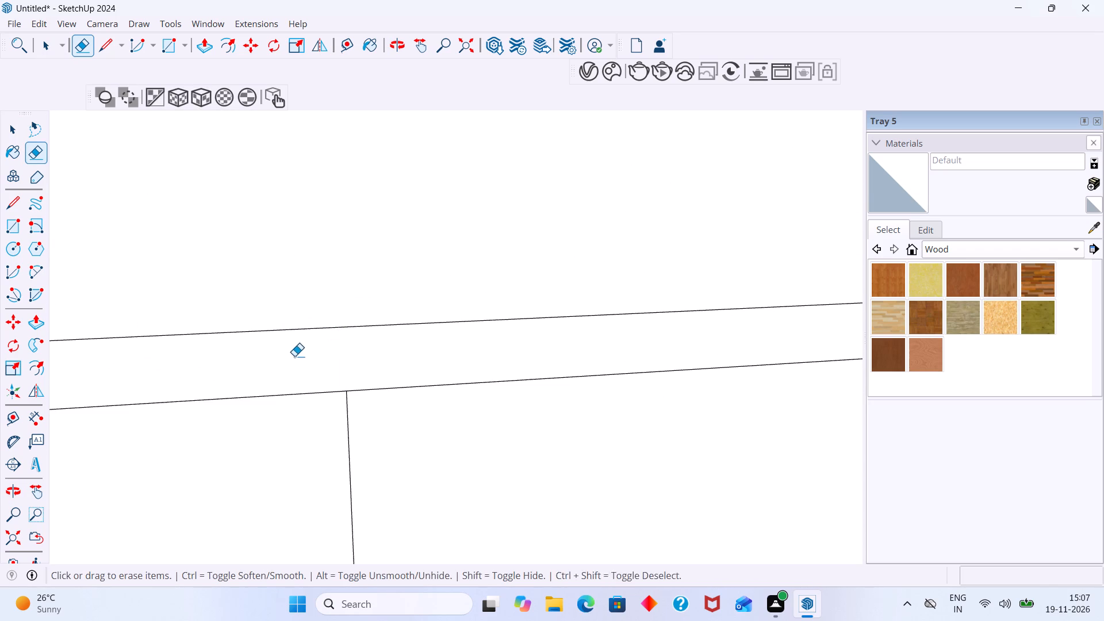
pyautogui.scroll(-20, 298, 356)
pyautogui.scroll(-13, 298, 356)
# Erase the remaining stubs of the second base divider where it crosses the countertop edge.
pyautogui.moveTo(381, 366); pyautogui.dragTo(71, 432, button='middle')
pyautogui.scroll(9, 336, 399)
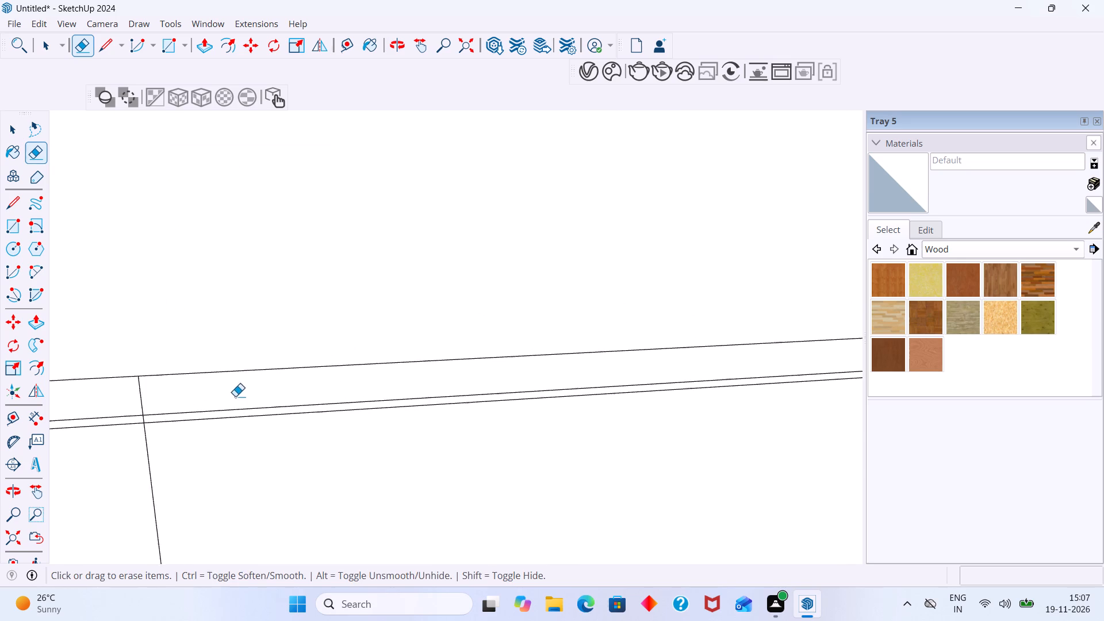
pyautogui.keyDown('shift'); pyautogui.moveTo(241, 398); pyautogui.dragTo(456, 398, button='middle'); pyautogui.keyUp('shift')
pyautogui.scroll(5, 370, 408)
pyautogui.moveTo(372, 398); pyautogui.dragTo(312, 396)
pyautogui.scroll(-4, 338, 394)
pyautogui.scroll(7, 329, 416)
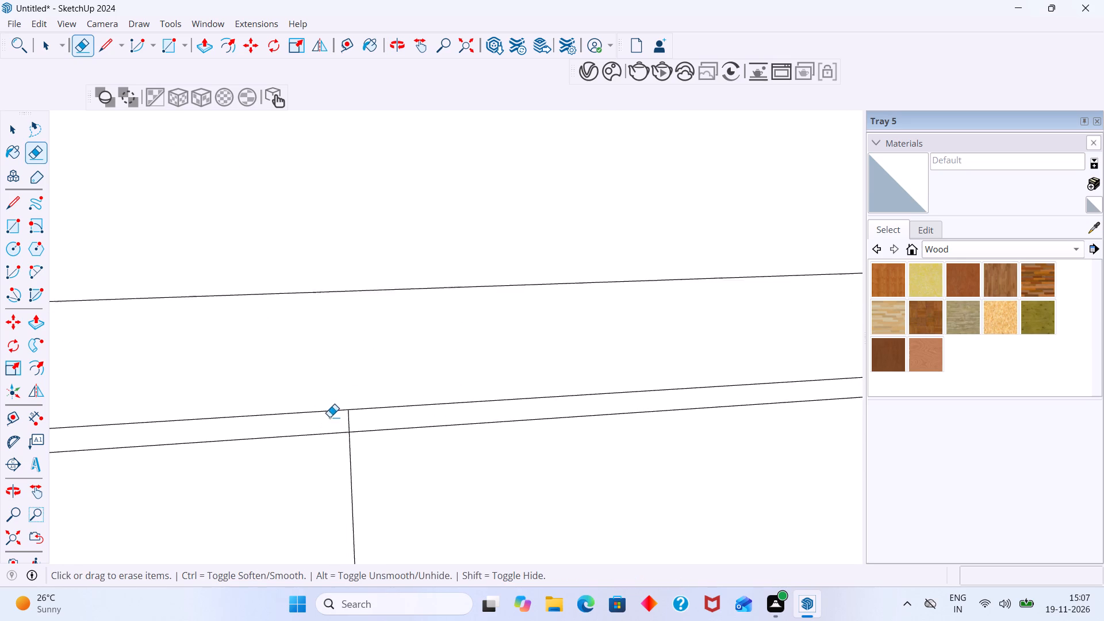
pyautogui.scroll(12, 329, 417)
pyautogui.moveTo(363, 433); pyautogui.dragTo(320, 431)
pyautogui.scroll(-7, 337, 431)
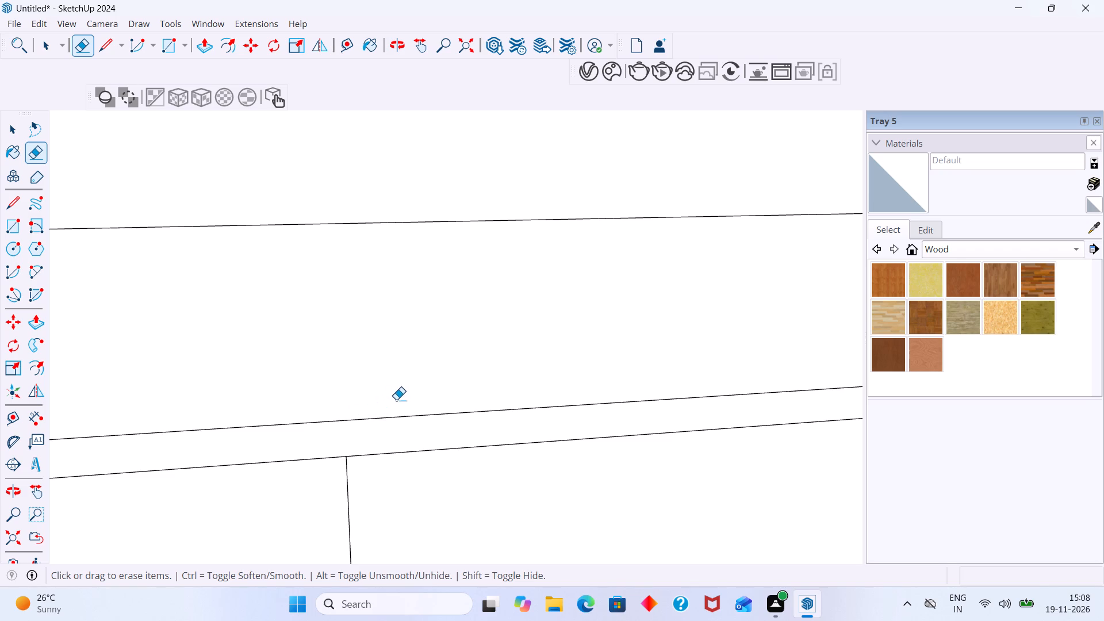
pyautogui.scroll(-20, 443, 411)
pyautogui.scroll(-20, 443, 411)
pyautogui.scroll(-7, 443, 411)
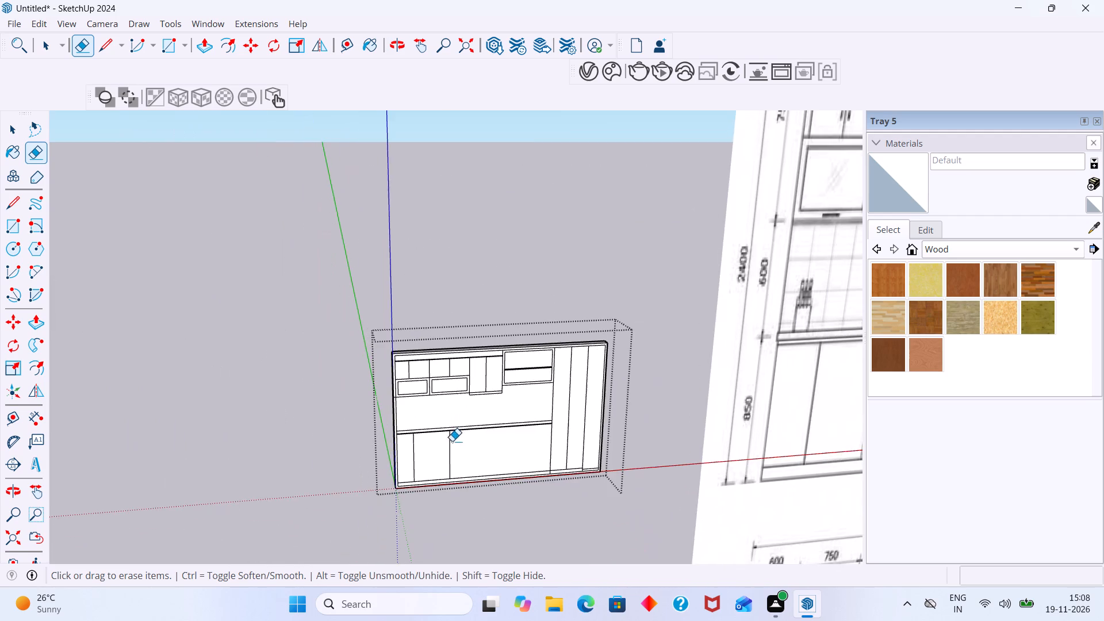
# Leave the elevation group and compare the base divider layout with the front elevation reference drawing.
pyautogui.moveTo(464, 454); pyautogui.dragTo(489, 468, button='middle')
pyautogui.keyDown('shift'); pyautogui.moveTo(473, 467); pyautogui.dragTo(246, 442, button='middle'); pyautogui.keyUp('shift')
pyautogui.scroll(-4, 255, 442)
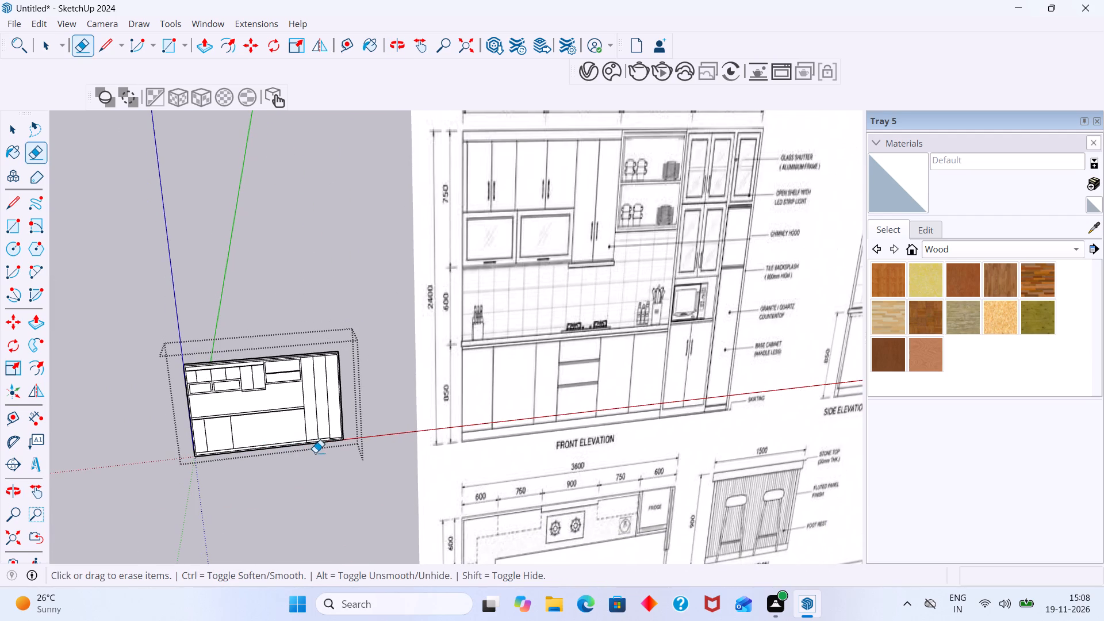
pyautogui.press('space')
pyautogui.click(300, 477)
pyautogui.moveTo(251, 423); pyautogui.dragTo(239, 400, button='middle')
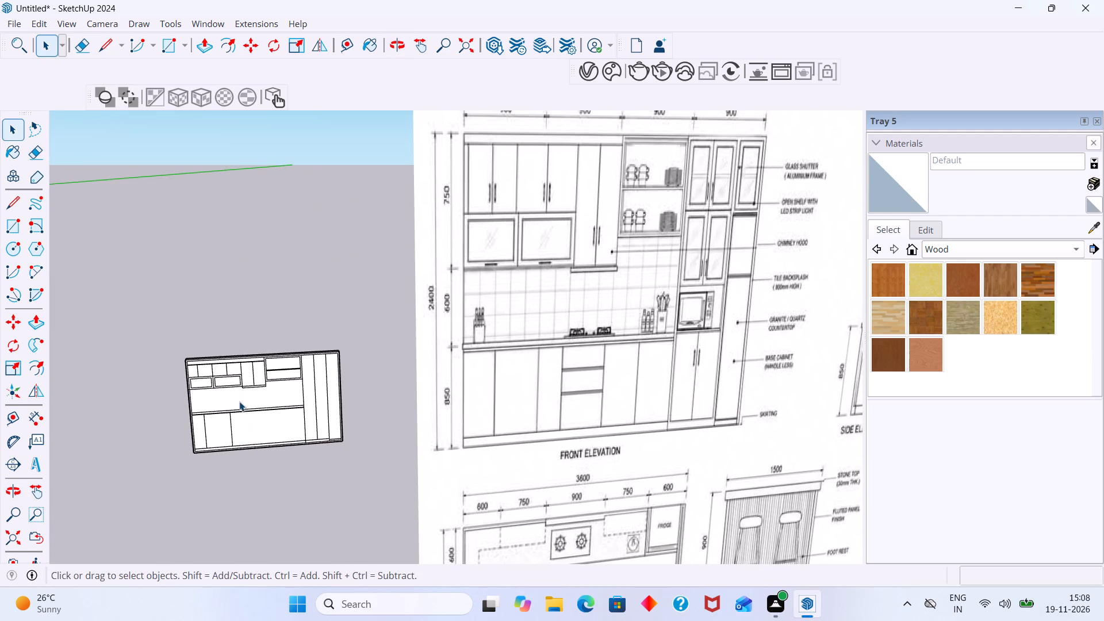
pyautogui.moveTo(230, 406); pyautogui.dragTo(235, 388, button='middle')
pyautogui.scroll(16, 239, 389)
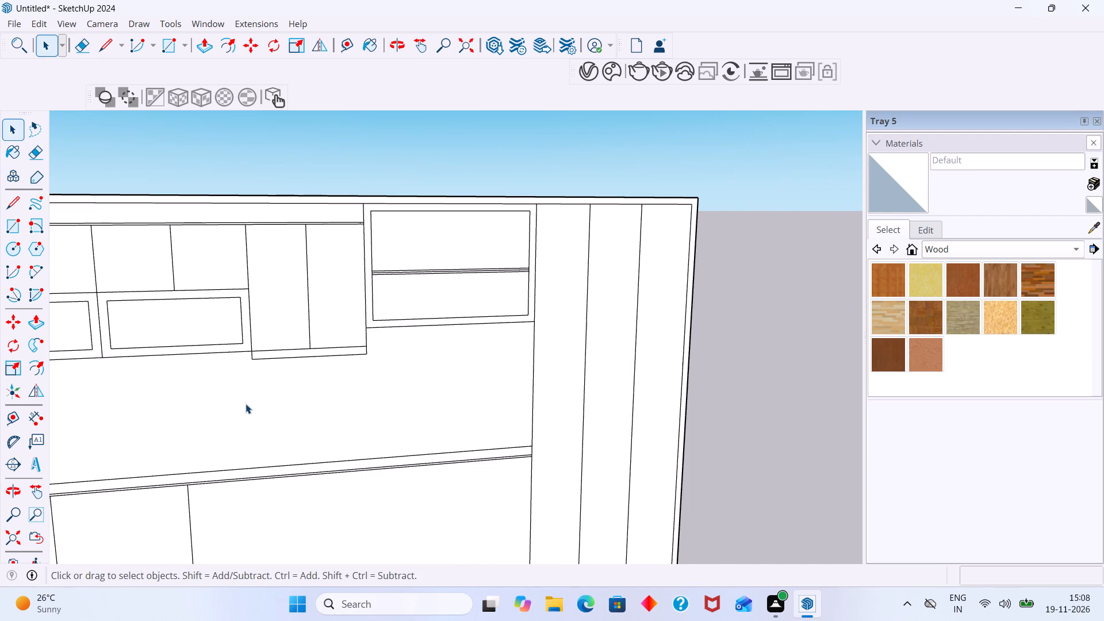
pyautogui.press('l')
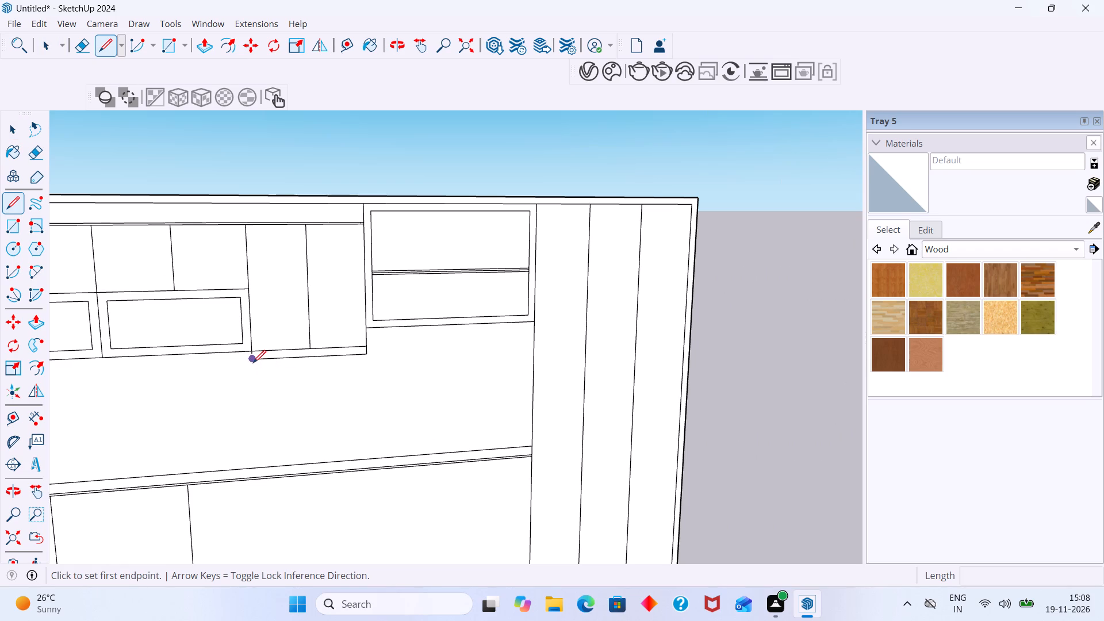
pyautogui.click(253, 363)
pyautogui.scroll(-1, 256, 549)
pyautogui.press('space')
# Inside the elevation group, draw a vertical line about 1509 mm long from the chimney cabinet's lower-left corner down to the skirting line.
pyautogui.doubleClick(253, 422)
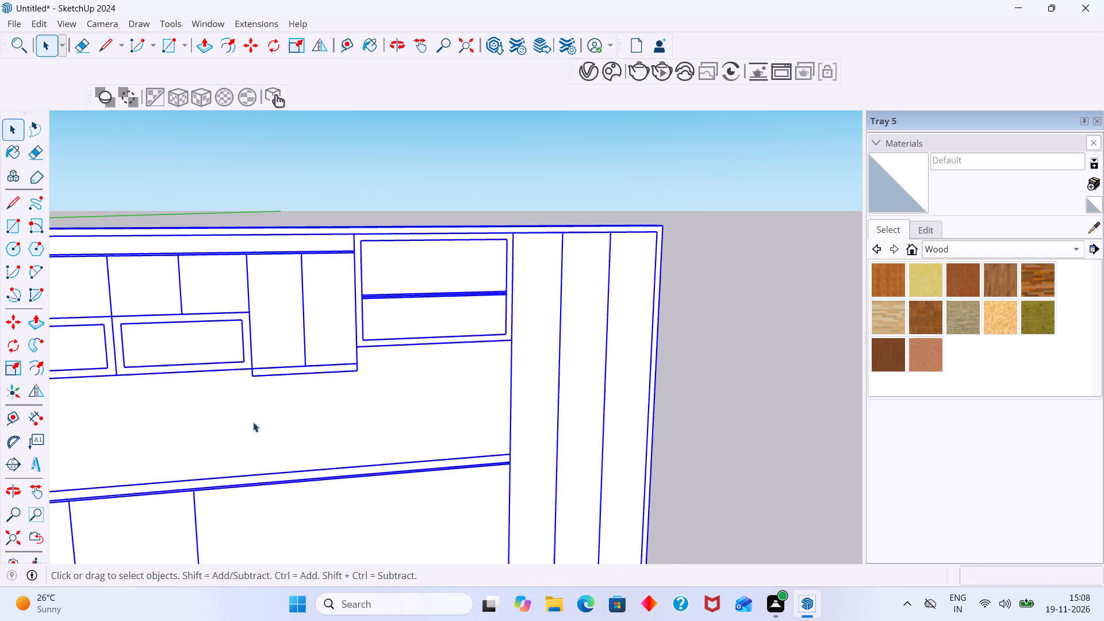
pyautogui.click(258, 435)
pyautogui.press('l')
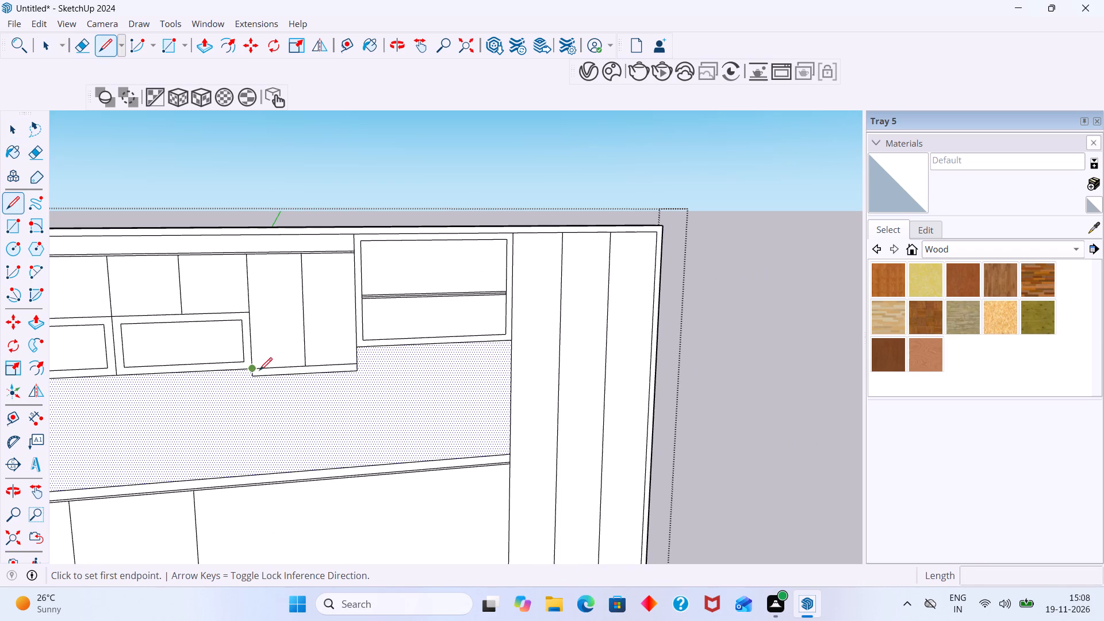
pyautogui.click(255, 379)
pyautogui.scroll(-5, 257, 447)
pyautogui.moveTo(256, 473); pyautogui.dragTo(347, 282, button='middle')
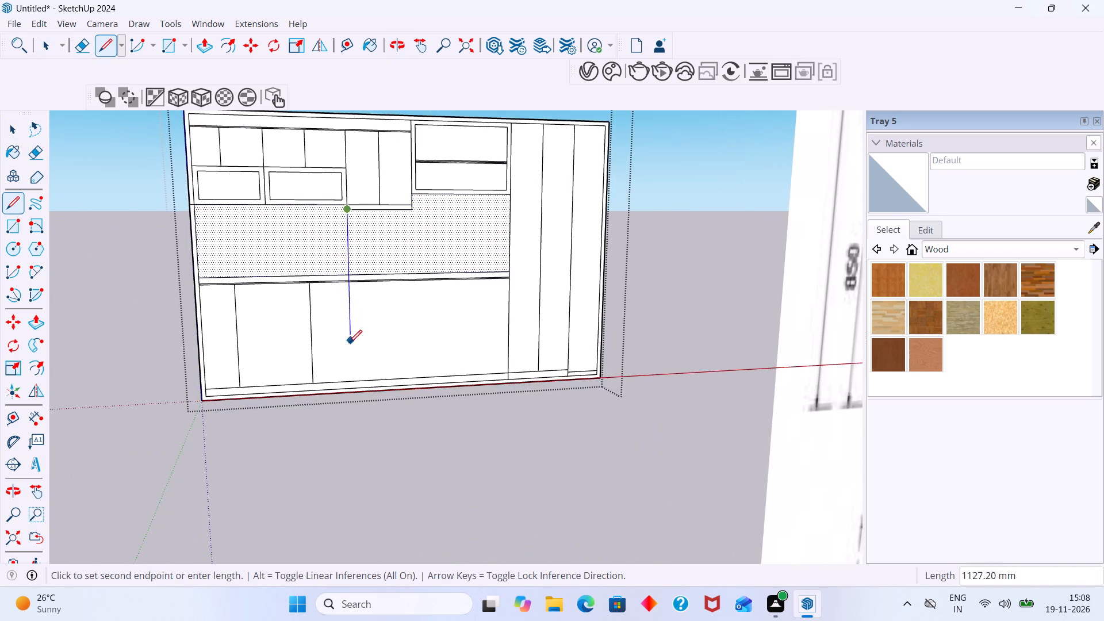
pyautogui.scroll(10, 349, 343)
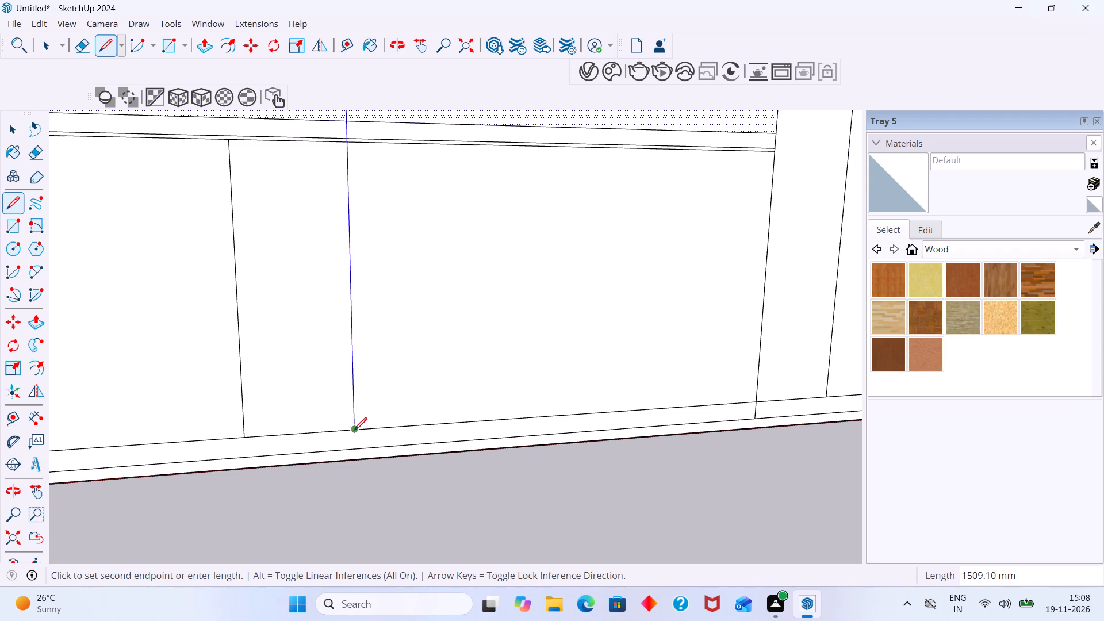
pyautogui.click(354, 430)
pyautogui.press('space')
pyautogui.scroll(-6, 393, 366)
pyautogui.moveTo(385, 366); pyautogui.dragTo(385, 394, button='middle')
pyautogui.scroll(-2, 388, 327)
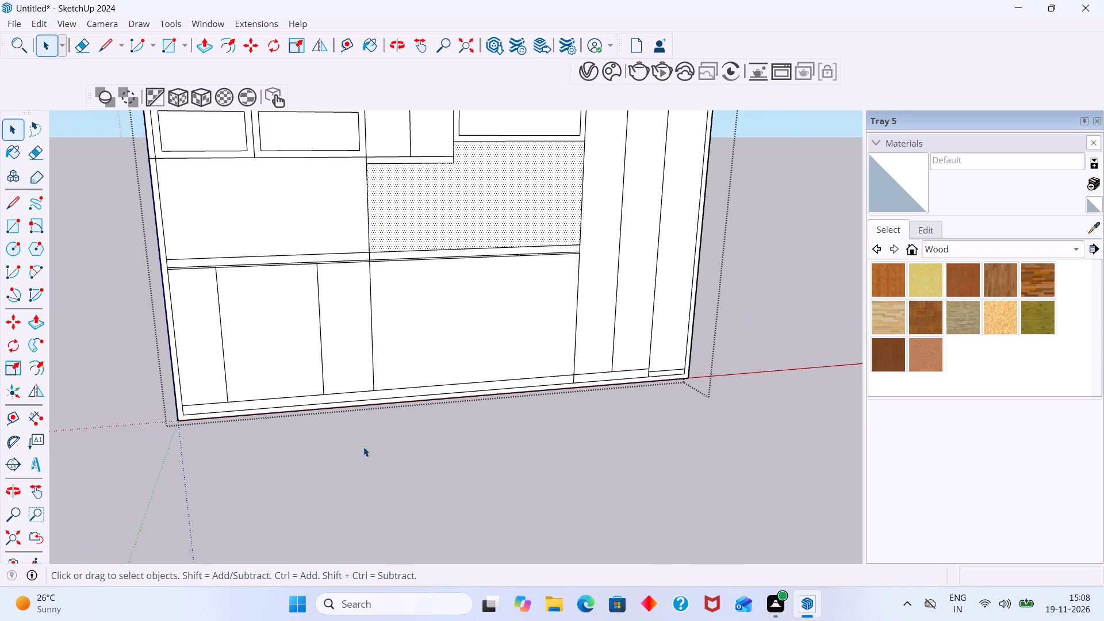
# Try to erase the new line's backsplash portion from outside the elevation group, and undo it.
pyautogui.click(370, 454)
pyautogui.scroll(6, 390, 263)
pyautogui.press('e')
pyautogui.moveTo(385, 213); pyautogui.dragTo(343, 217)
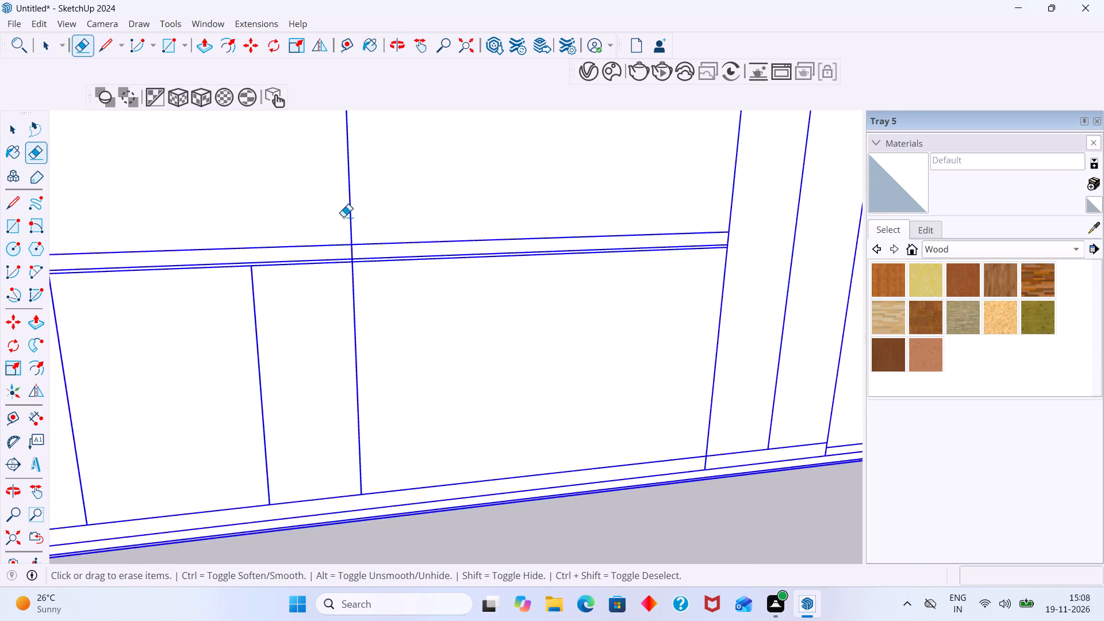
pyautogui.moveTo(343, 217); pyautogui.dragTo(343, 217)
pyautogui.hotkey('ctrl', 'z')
# Reopen the elevation group and erase the portion of the third divider line that crosses the backsplash.
pyautogui.press('space')
pyautogui.tripleClick(388, 301)
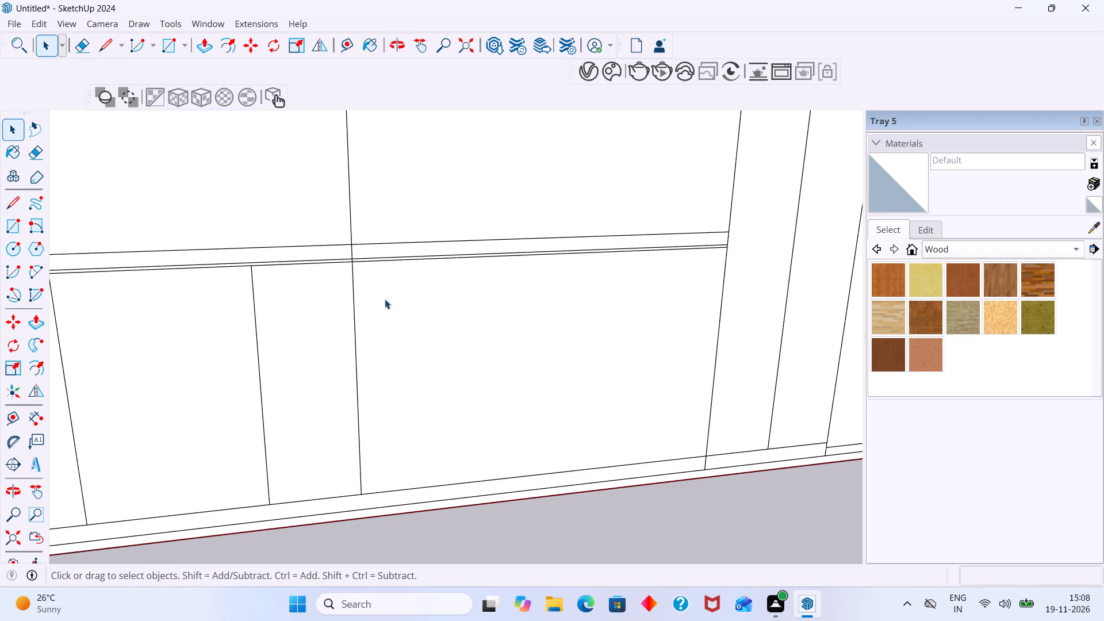
pyautogui.click(365, 224)
pyautogui.press('e')
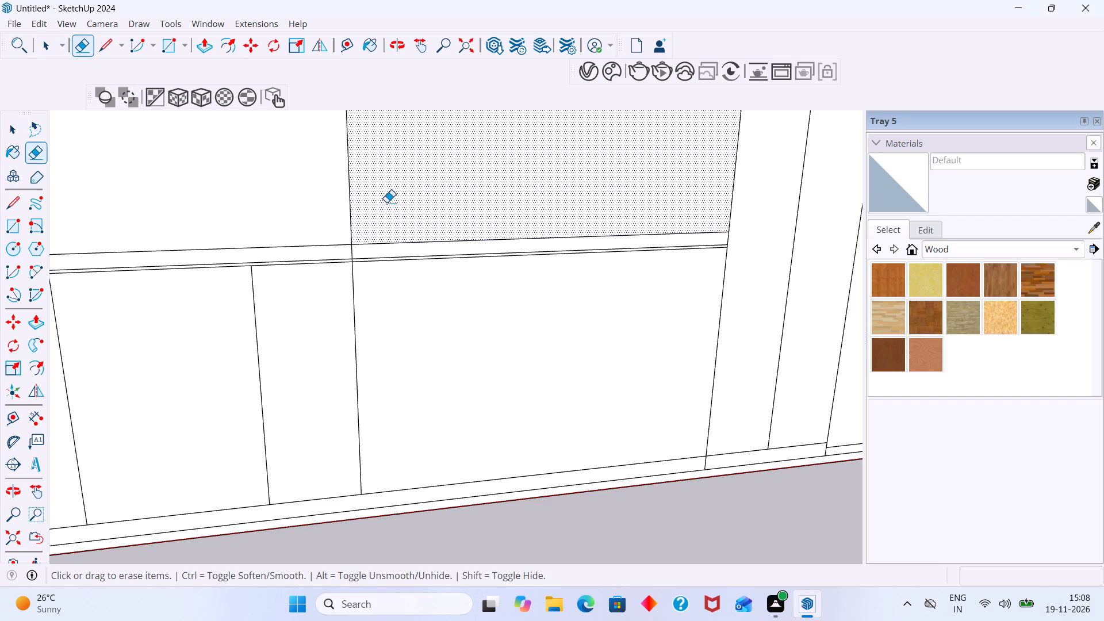
pyautogui.moveTo(386, 202); pyautogui.dragTo(290, 208)
pyautogui.scroll(-3, 327, 221)
# Erase the remaining stubs of the third base divider where it crosses the countertop edge.
pyautogui.keyDown('shift'); pyautogui.moveTo(344, 239); pyautogui.dragTo(362, 356, button='middle'); pyautogui.keyUp('shift')
pyautogui.scroll(6, 362, 344)
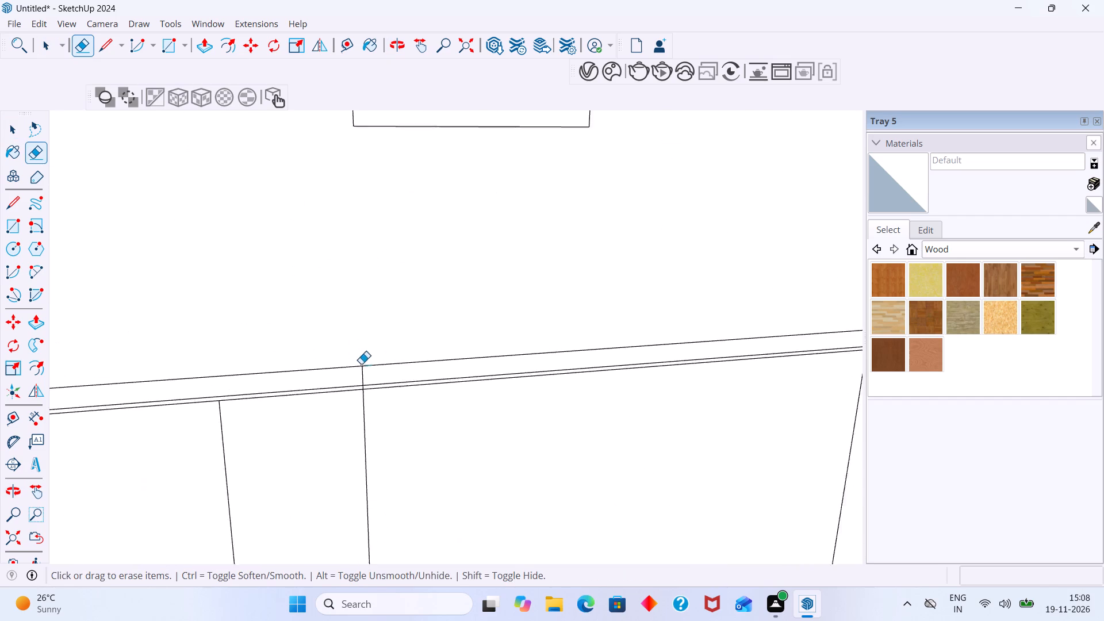
pyautogui.scroll(14, 361, 364)
pyautogui.moveTo(374, 396); pyautogui.dragTo(505, 321, button='middle')
pyautogui.scroll(-11, 482, 324)
pyautogui.moveTo(471, 335); pyautogui.dragTo(485, 336, button='middle')
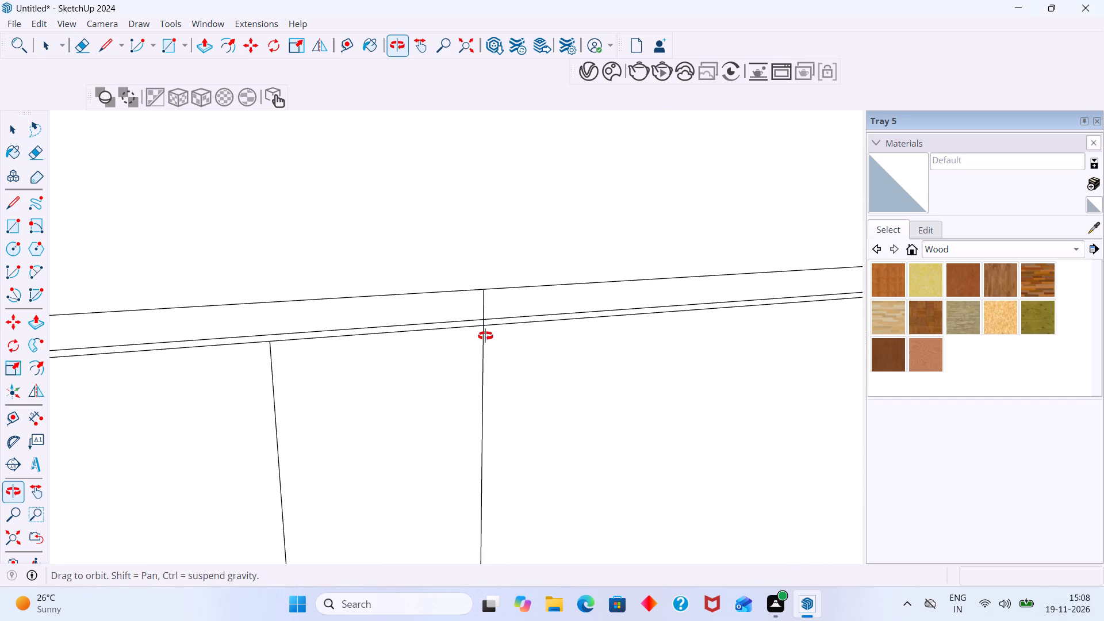
pyautogui.moveTo(485, 336); pyautogui.dragTo(489, 335, button='middle')
pyautogui.scroll(14, 488, 321)
pyautogui.moveTo(504, 282); pyautogui.dragTo(455, 286)
pyautogui.scroll(-3, 477, 296)
pyautogui.scroll(3, 481, 334)
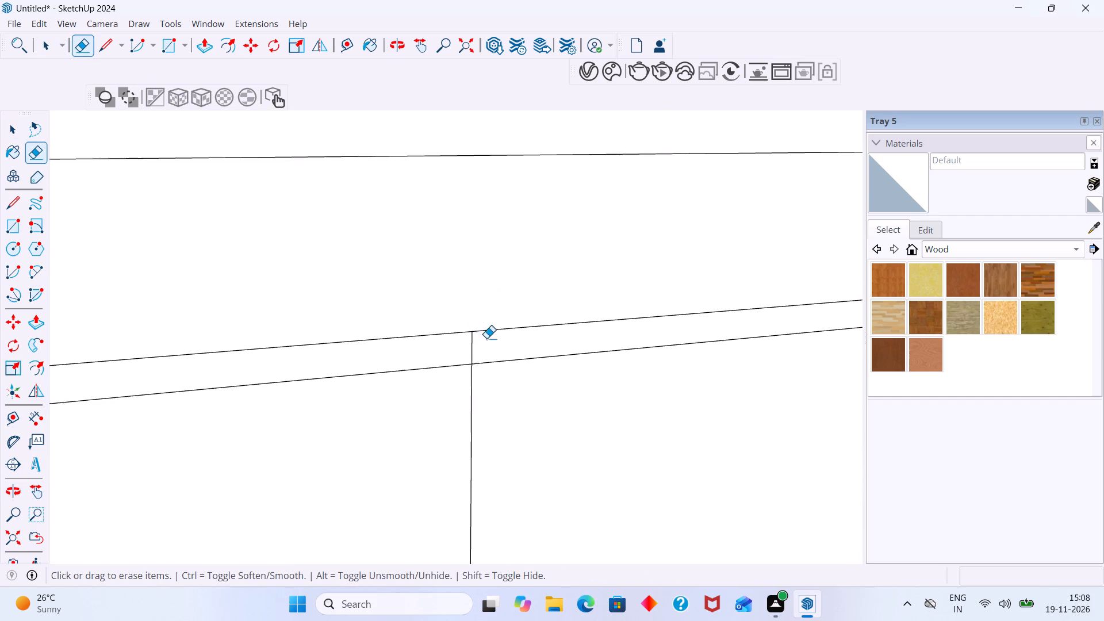
pyautogui.scroll(9, 486, 338)
pyautogui.moveTo(486, 340); pyautogui.dragTo(430, 362)
pyautogui.scroll(-20, 434, 352)
pyautogui.scroll(-1, 434, 352)
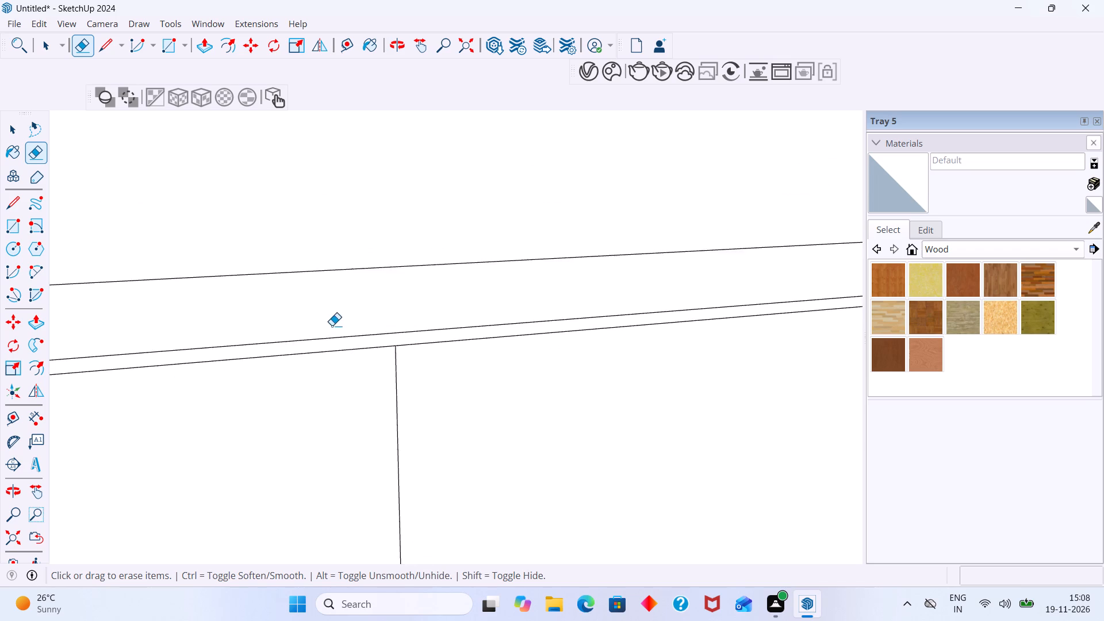
# Draw a vertical line about 1509 mm long from the chimney cabinet's lower-right corner down to the skirting line, inside the group.
pyautogui.scroll(-20, 332, 325)
pyautogui.scroll(-15, 332, 325)
pyautogui.moveTo(343, 397); pyautogui.dragTo(256, 396, button='middle')
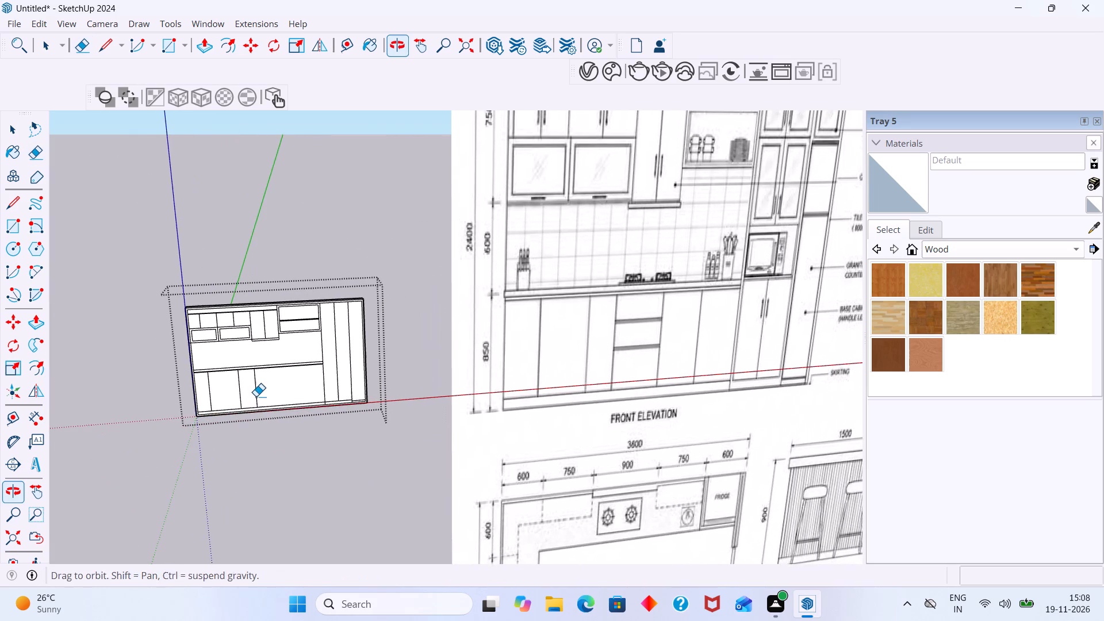
pyautogui.scroll(3, 254, 396)
pyautogui.scroll(-4, 257, 393)
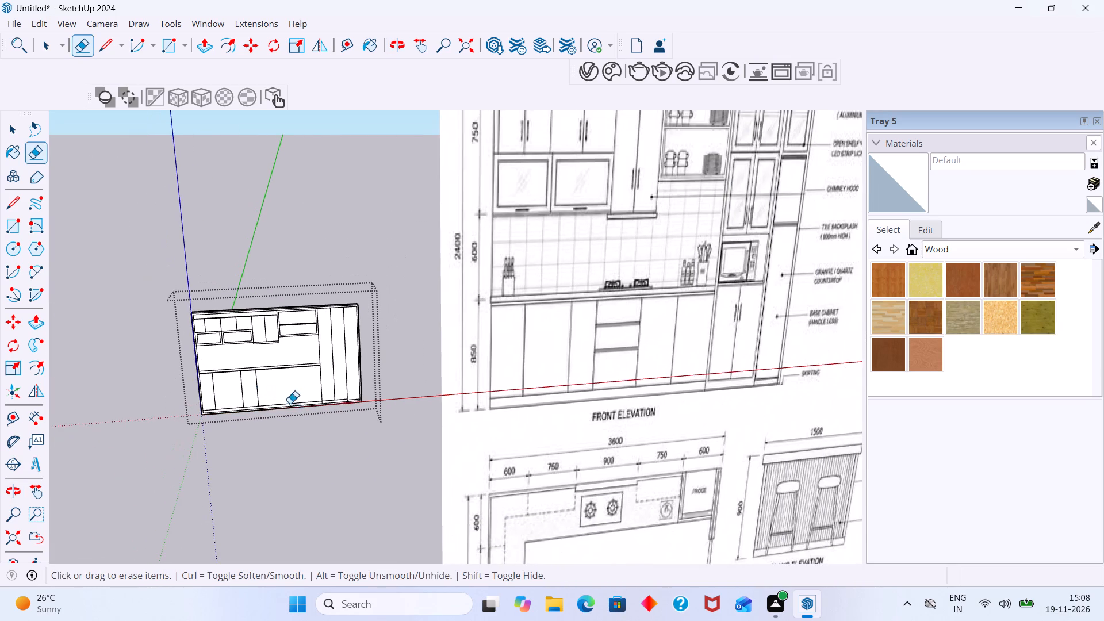
pyautogui.moveTo(316, 396); pyautogui.dragTo(338, 393, button='middle')
pyautogui.scroll(-2, 339, 393)
pyautogui.press('space')
pyautogui.scroll(7, 300, 391)
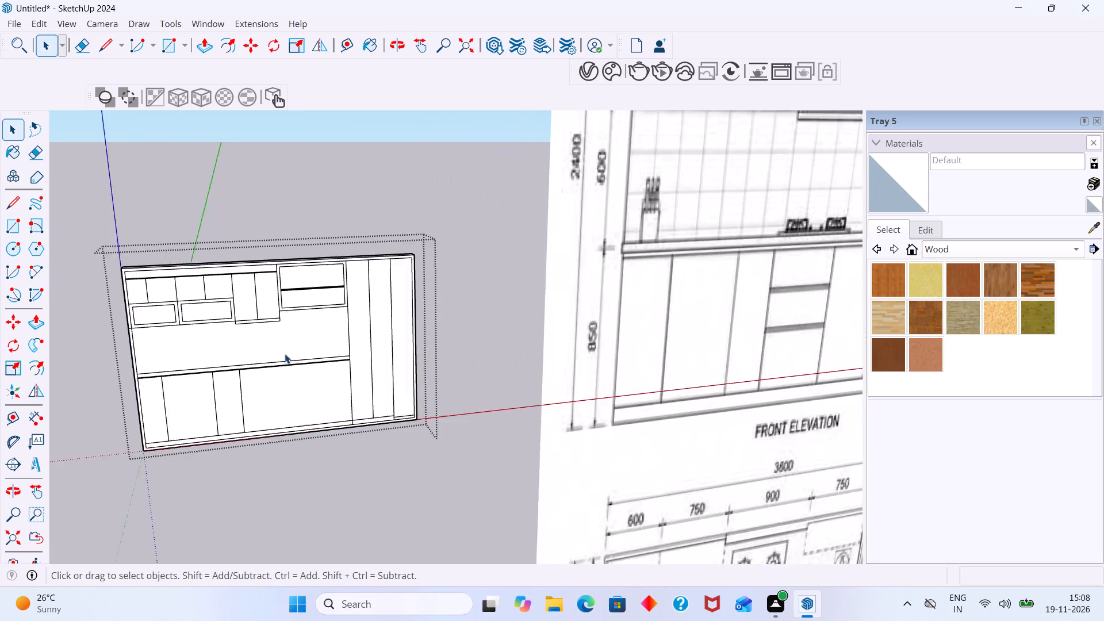
pyautogui.scroll(7, 285, 354)
pyautogui.press('l')
pyautogui.press('space')
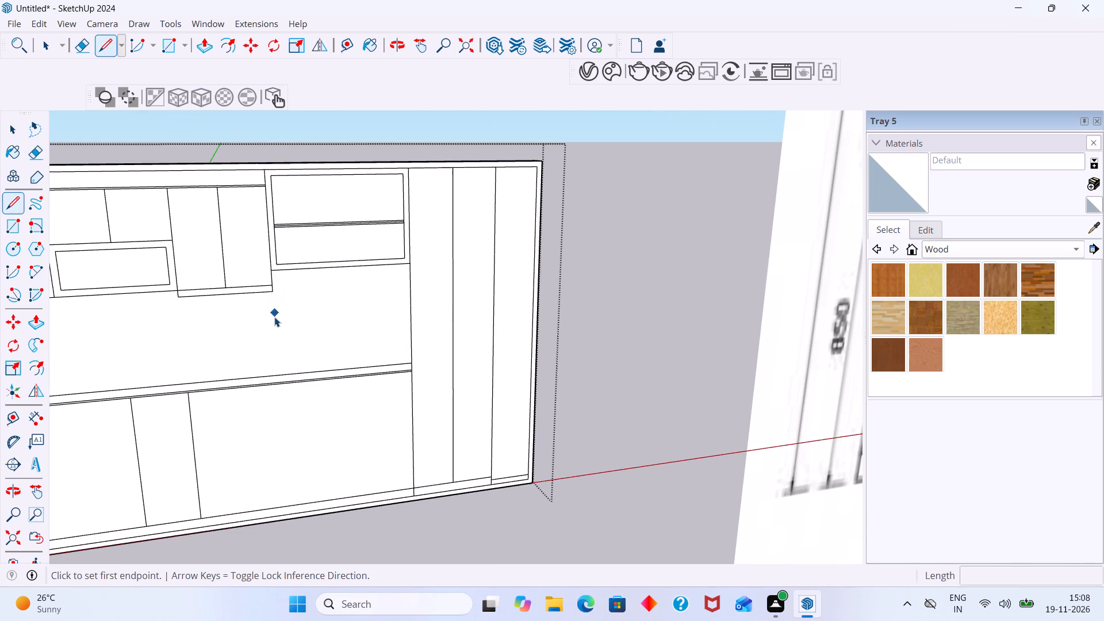
pyautogui.doubleClick(270, 325)
pyautogui.press('l')
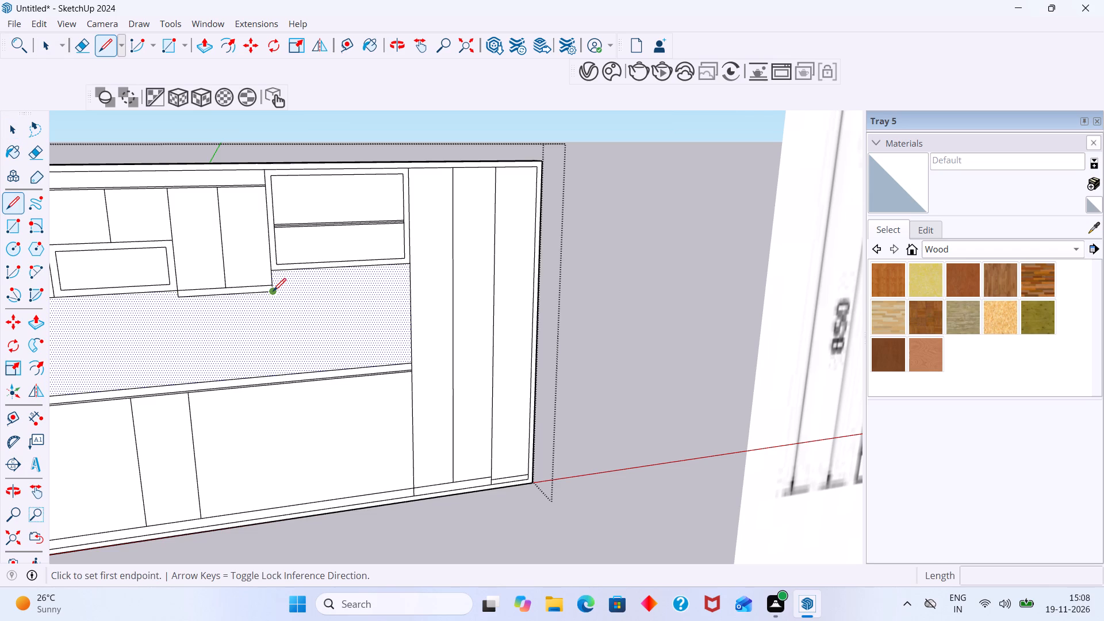
pyautogui.click(273, 290)
pyautogui.click(290, 507)
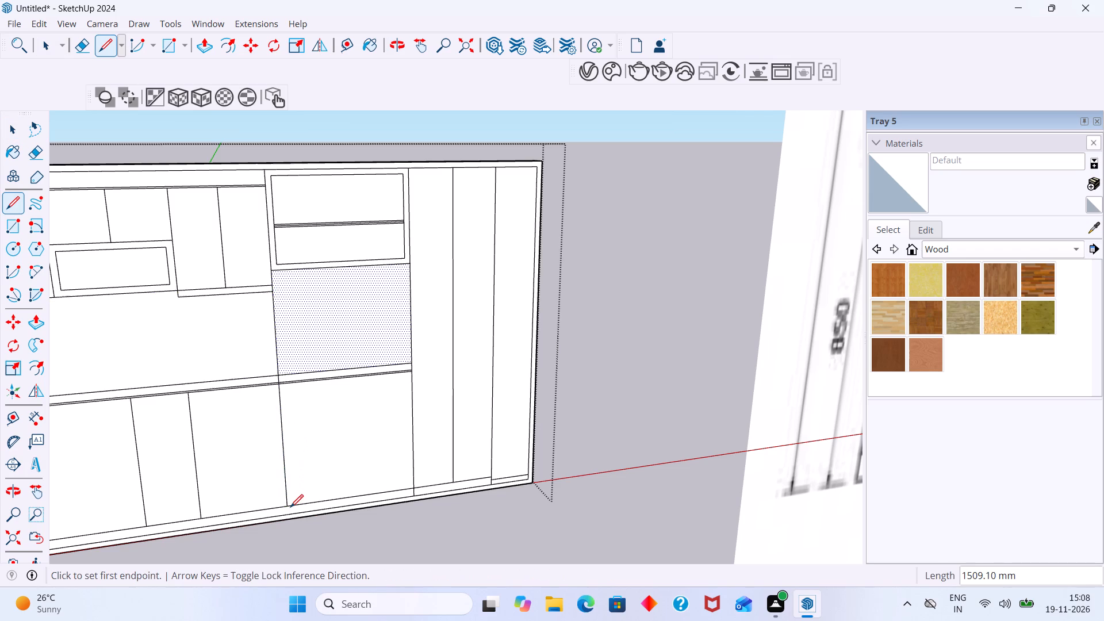
pyautogui.press('space')
pyautogui.click(304, 533)
# Erase the portions of the fourth divider line that cross the backsplash and the countertop edge.
pyautogui.press('e')
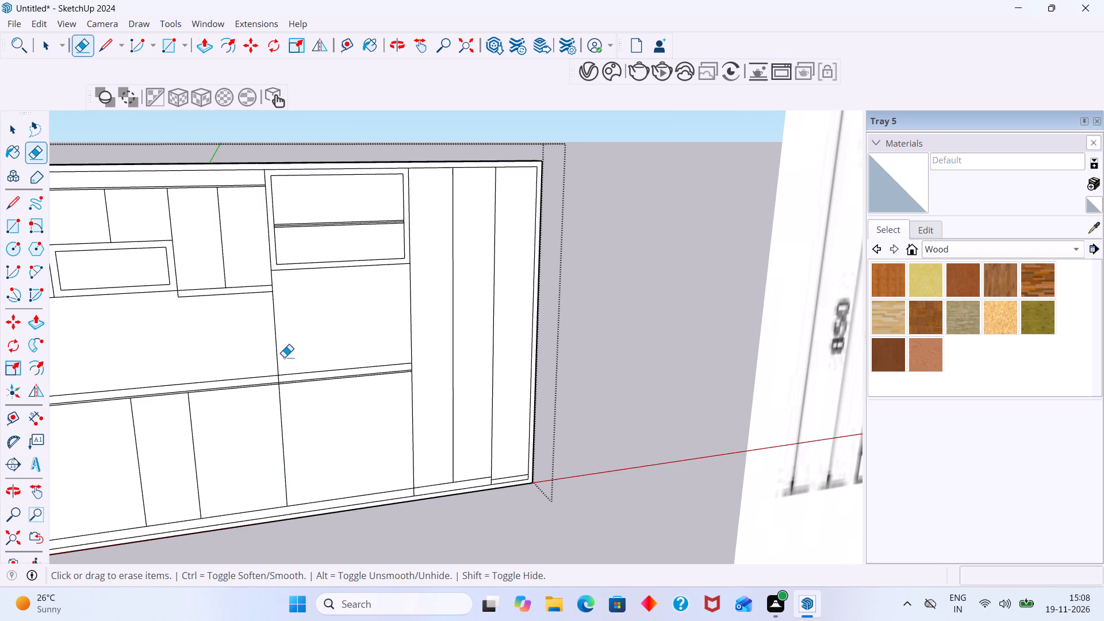
pyautogui.scroll(9, 284, 357)
pyautogui.moveTo(299, 346); pyautogui.dragTo(241, 354)
pyautogui.scroll(9, 270, 425)
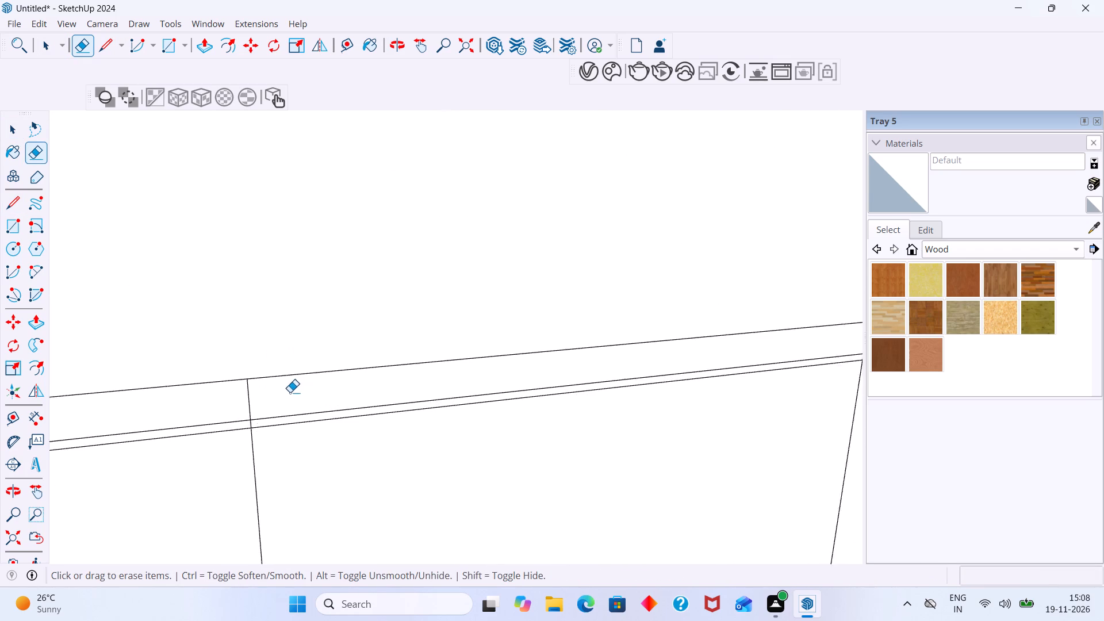
pyautogui.scroll(16, 290, 392)
pyautogui.moveTo(262, 430); pyautogui.dragTo(231, 436)
pyautogui.moveTo(307, 347); pyautogui.dragTo(189, 348)
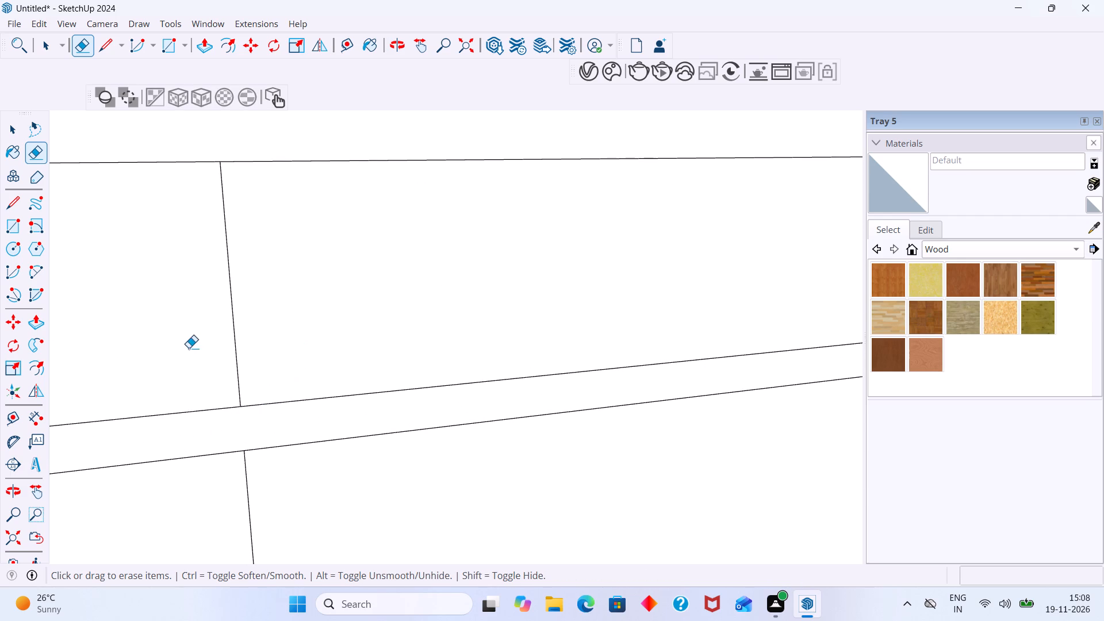
pyautogui.moveTo(189, 348); pyautogui.dragTo(171, 350)
pyautogui.scroll(-20, 185, 348)
pyautogui.scroll(-20, 185, 348)
pyautogui.scroll(-2, 185, 348)
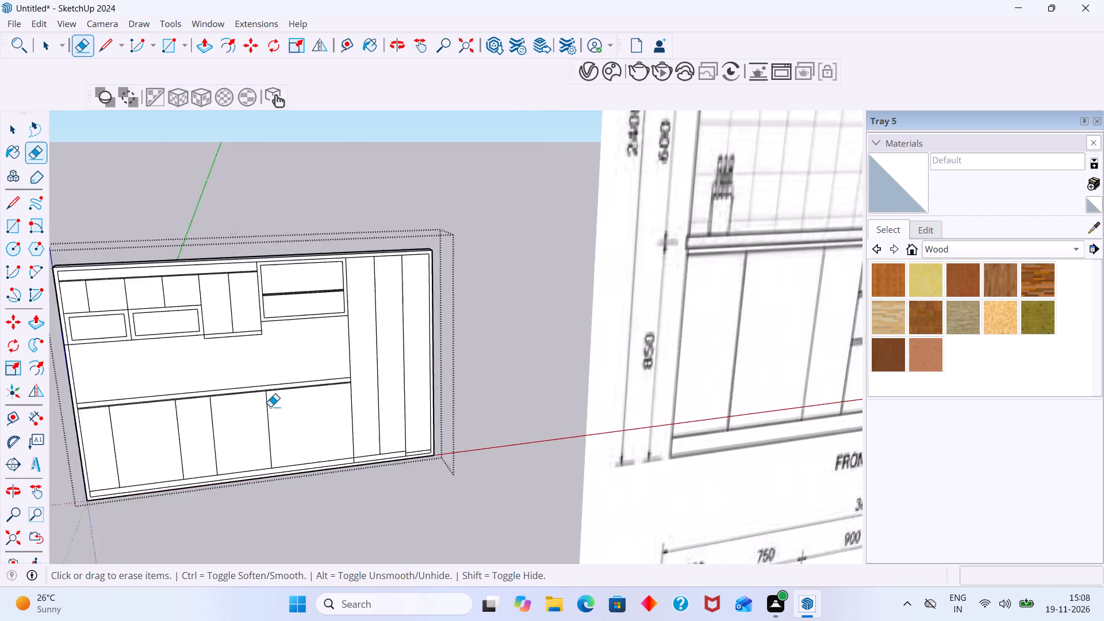
# Leave the elevation group and compare the base cabinet dividers with the front elevation reference drawing.
pyautogui.scroll(-12, 270, 407)
pyautogui.moveTo(298, 440); pyautogui.dragTo(328, 443, button='middle')
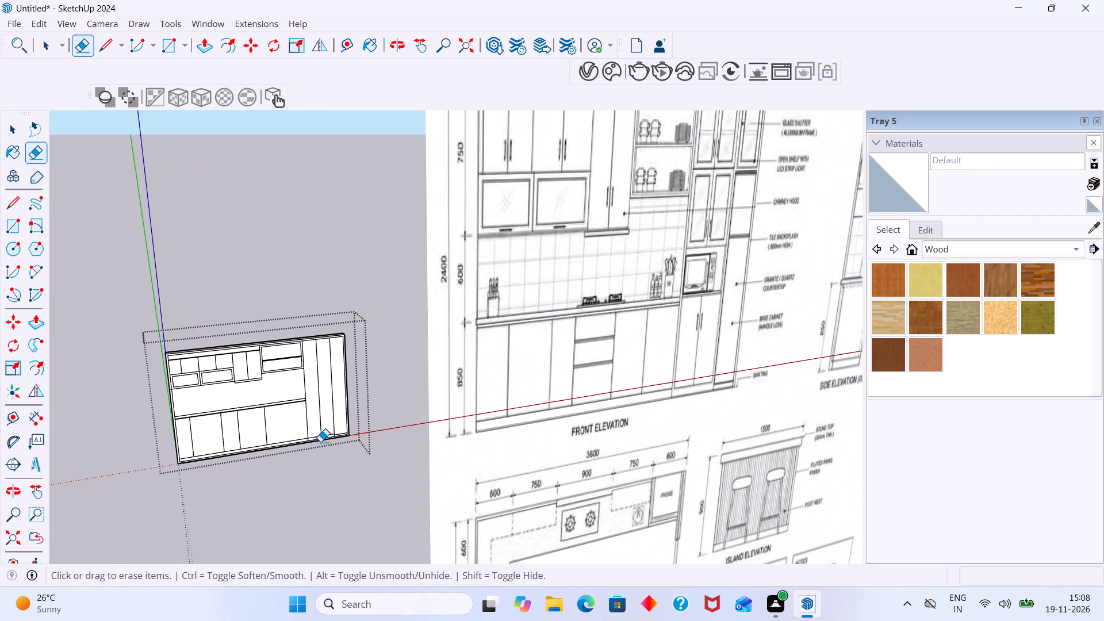
pyautogui.press('space')
pyautogui.click(315, 477)
pyautogui.scroll(-4, 315, 477)
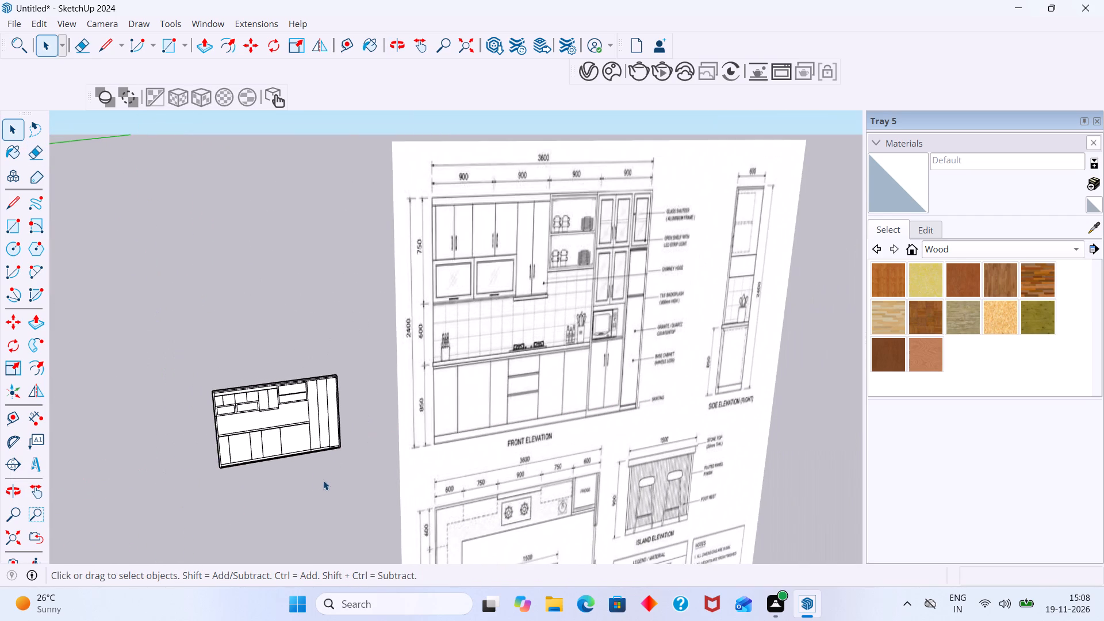
pyautogui.moveTo(323, 480); pyautogui.dragTo(296, 475, button='middle')
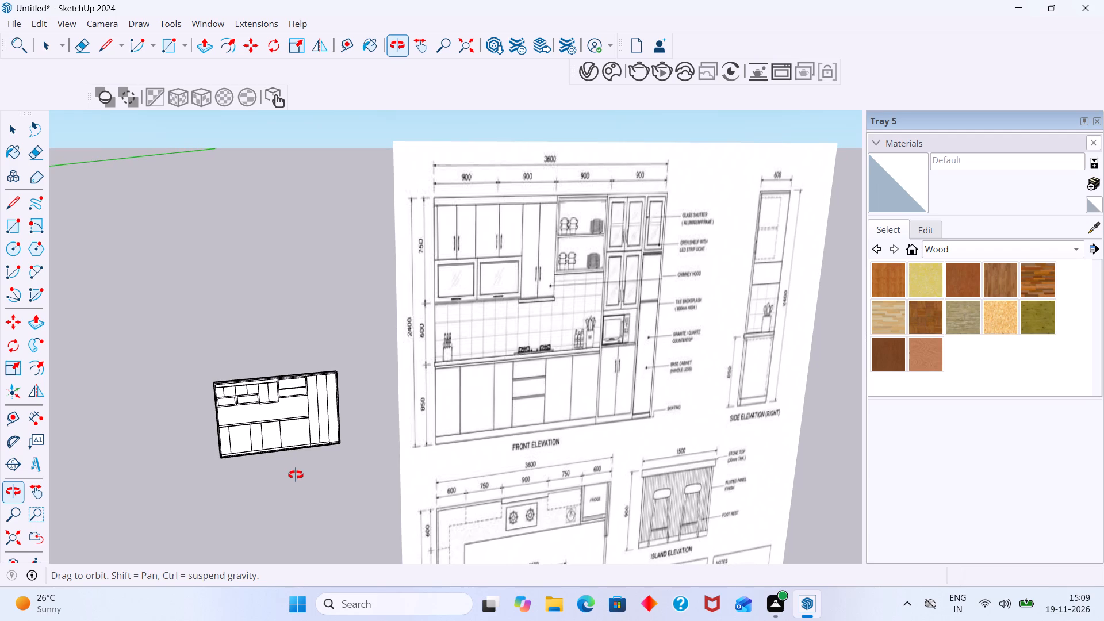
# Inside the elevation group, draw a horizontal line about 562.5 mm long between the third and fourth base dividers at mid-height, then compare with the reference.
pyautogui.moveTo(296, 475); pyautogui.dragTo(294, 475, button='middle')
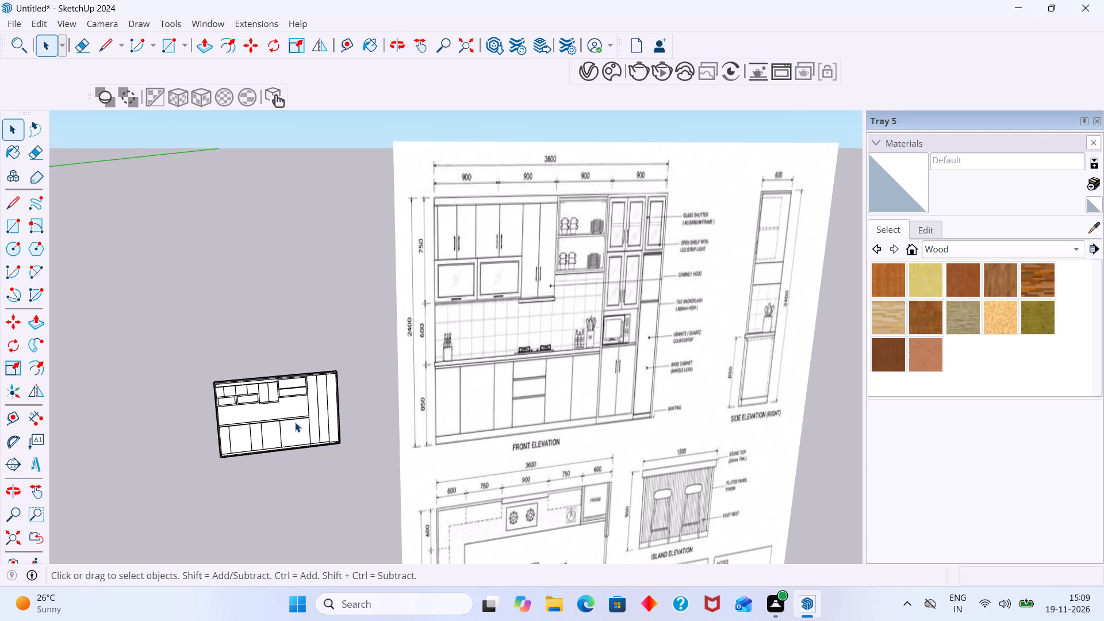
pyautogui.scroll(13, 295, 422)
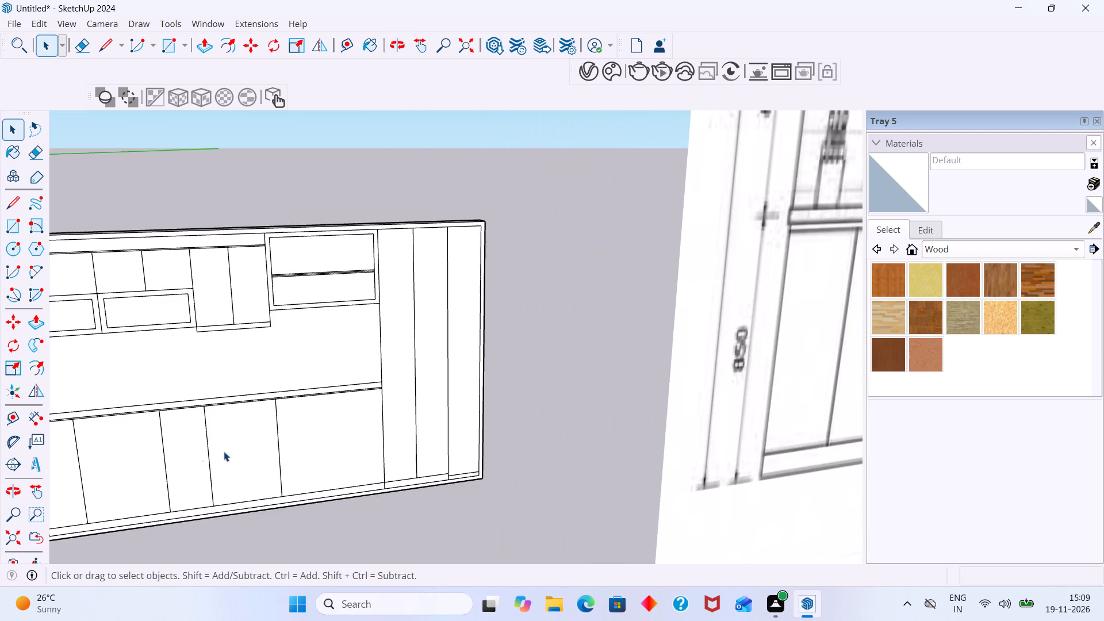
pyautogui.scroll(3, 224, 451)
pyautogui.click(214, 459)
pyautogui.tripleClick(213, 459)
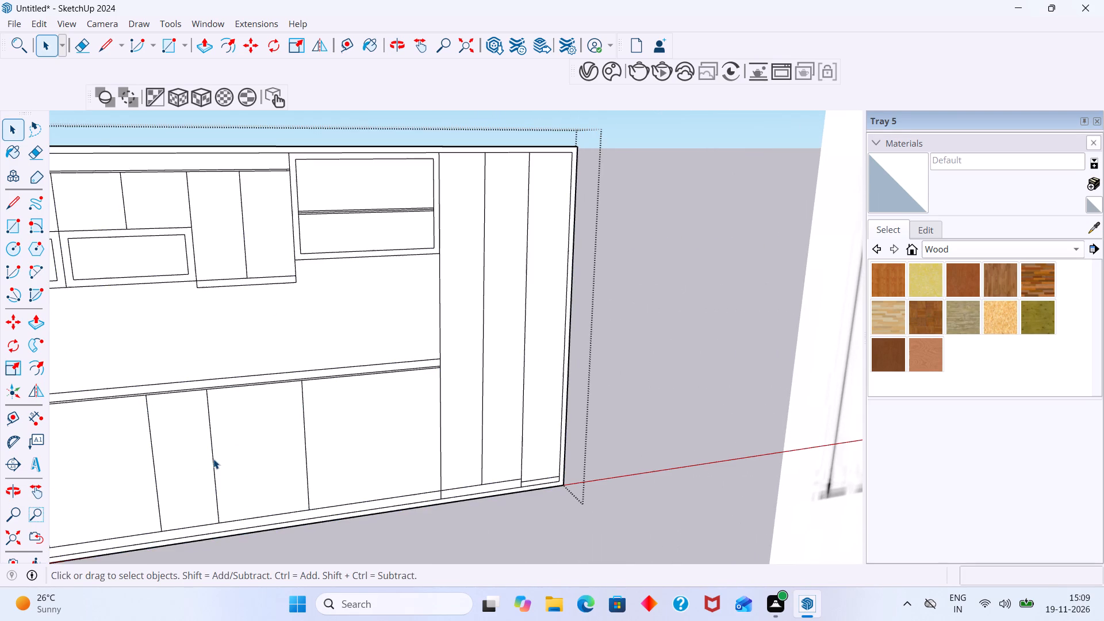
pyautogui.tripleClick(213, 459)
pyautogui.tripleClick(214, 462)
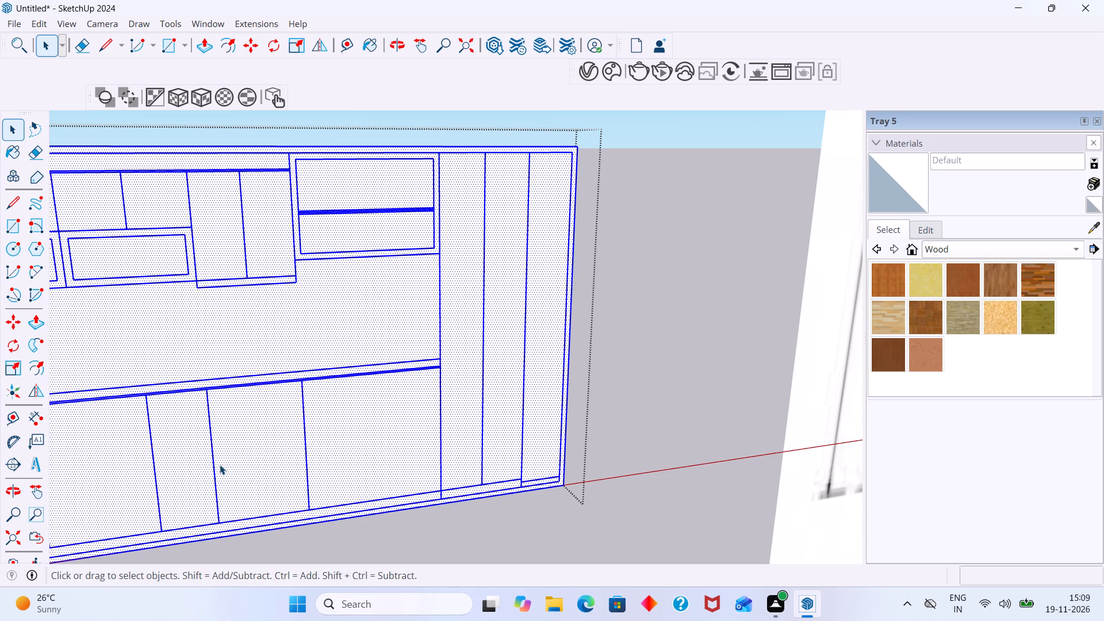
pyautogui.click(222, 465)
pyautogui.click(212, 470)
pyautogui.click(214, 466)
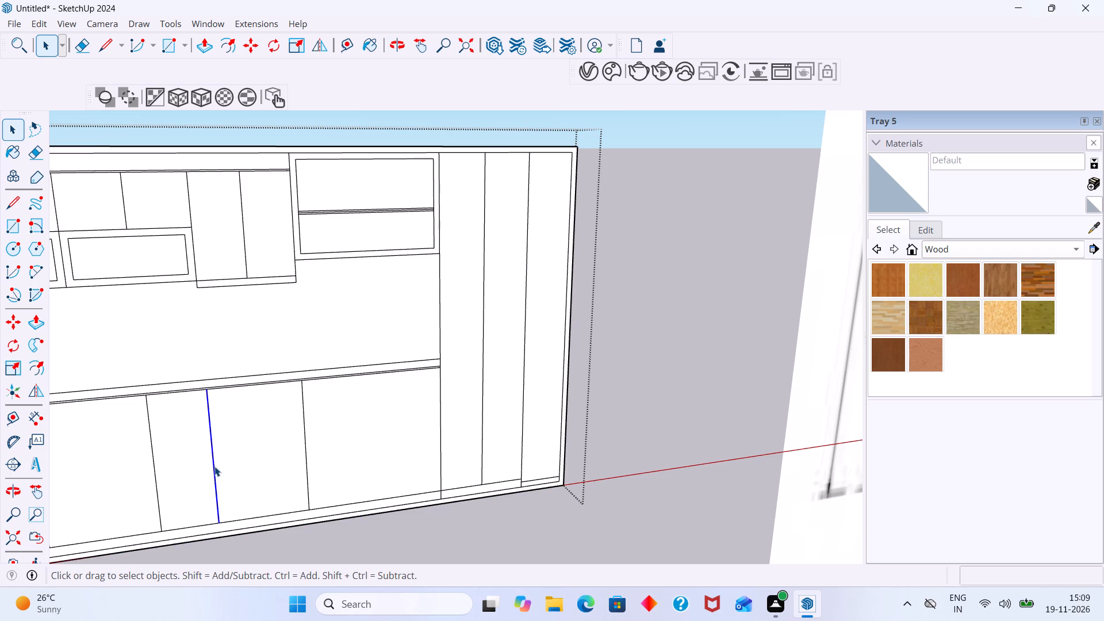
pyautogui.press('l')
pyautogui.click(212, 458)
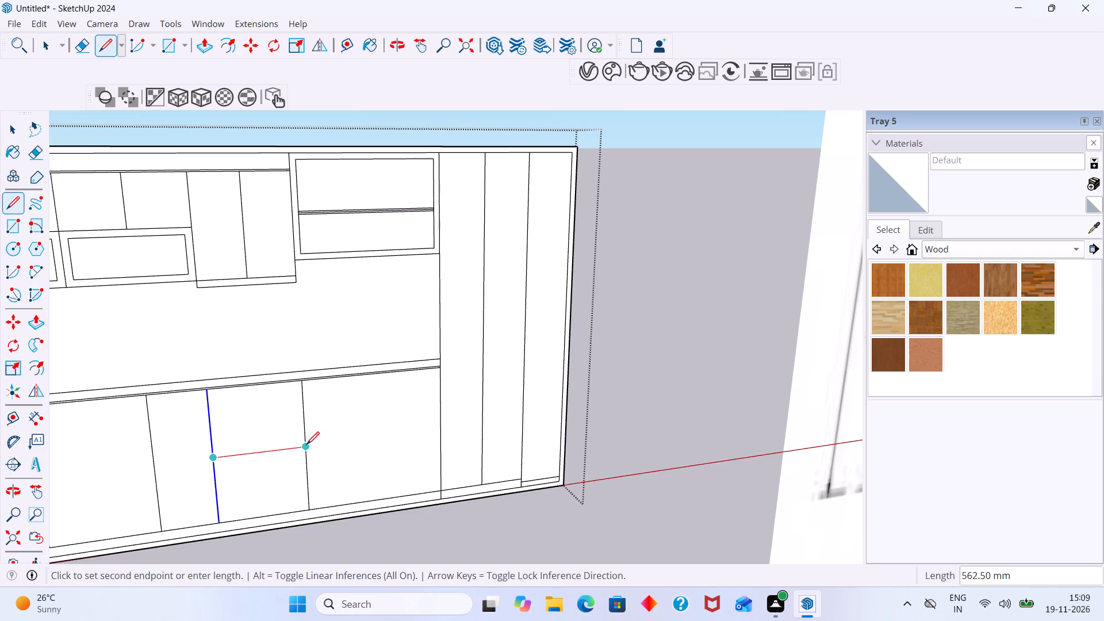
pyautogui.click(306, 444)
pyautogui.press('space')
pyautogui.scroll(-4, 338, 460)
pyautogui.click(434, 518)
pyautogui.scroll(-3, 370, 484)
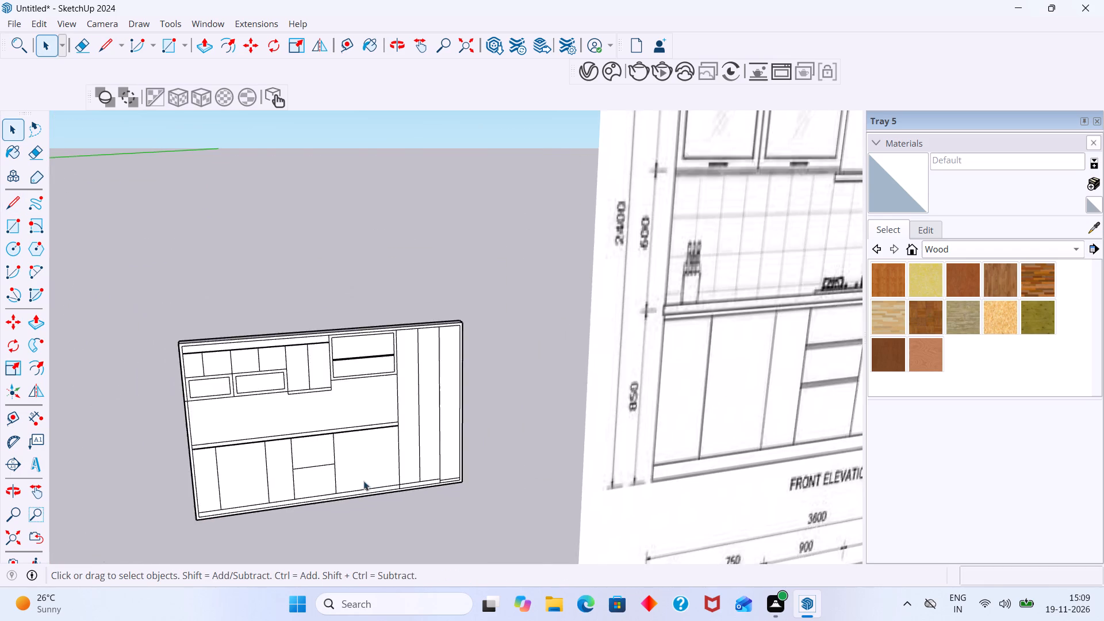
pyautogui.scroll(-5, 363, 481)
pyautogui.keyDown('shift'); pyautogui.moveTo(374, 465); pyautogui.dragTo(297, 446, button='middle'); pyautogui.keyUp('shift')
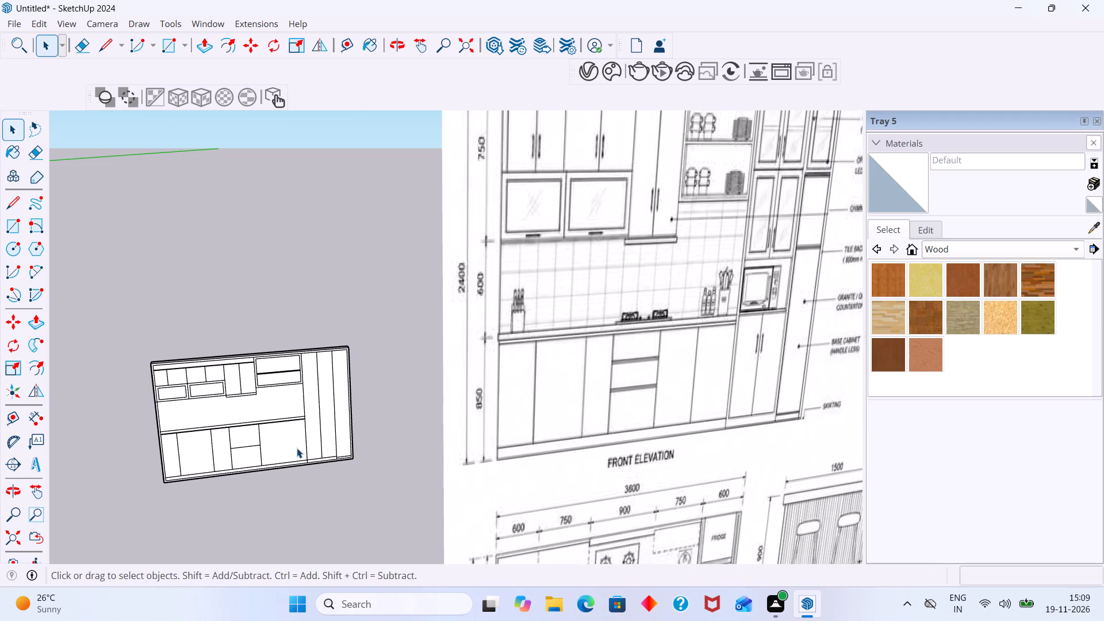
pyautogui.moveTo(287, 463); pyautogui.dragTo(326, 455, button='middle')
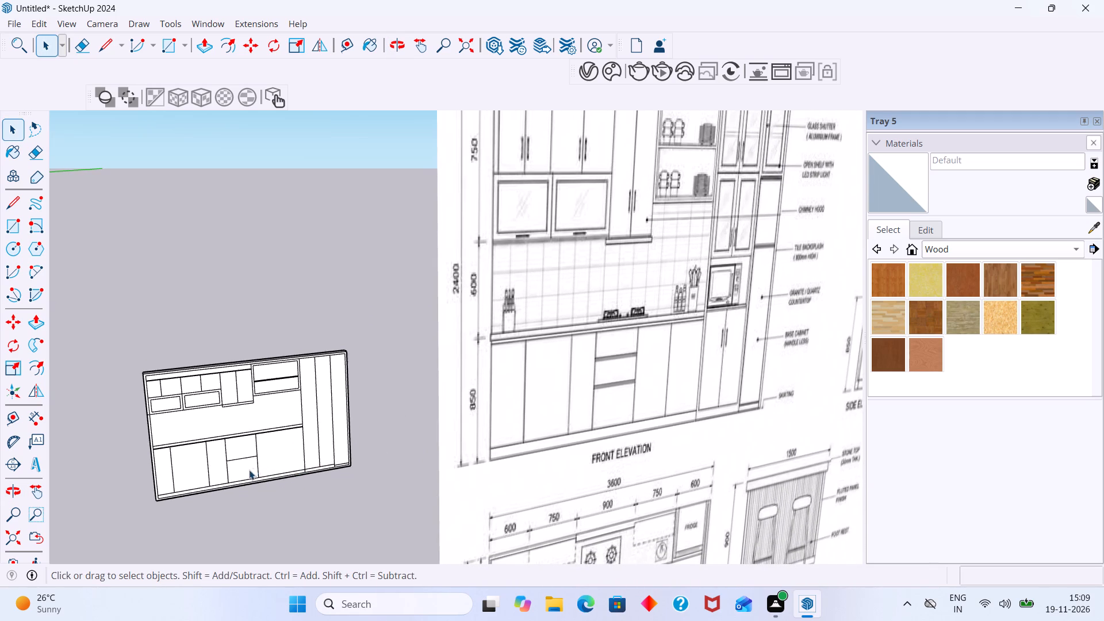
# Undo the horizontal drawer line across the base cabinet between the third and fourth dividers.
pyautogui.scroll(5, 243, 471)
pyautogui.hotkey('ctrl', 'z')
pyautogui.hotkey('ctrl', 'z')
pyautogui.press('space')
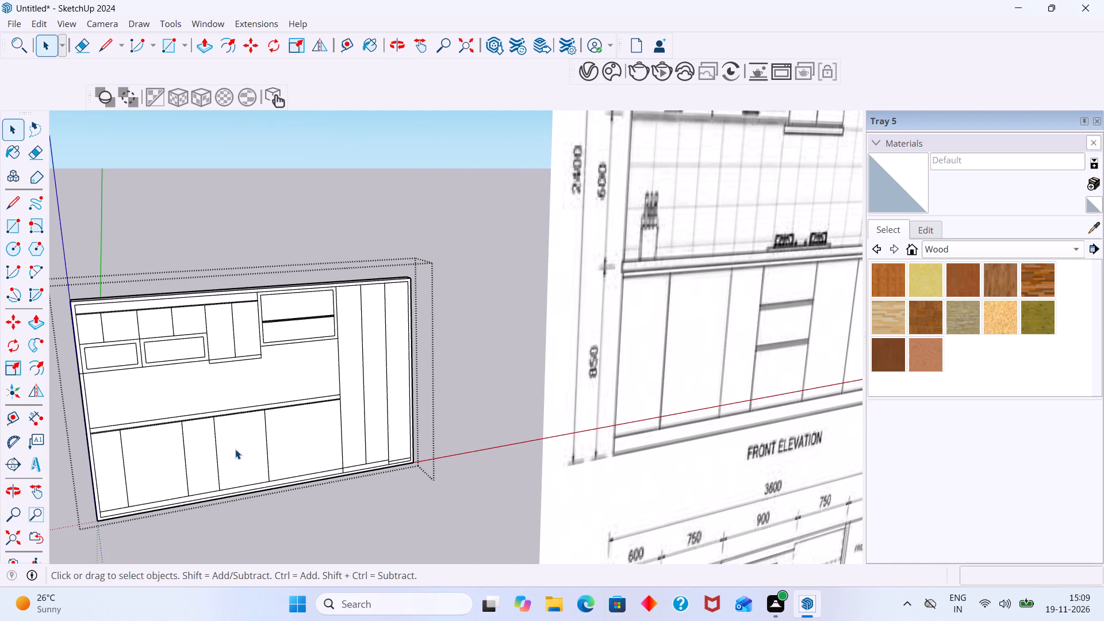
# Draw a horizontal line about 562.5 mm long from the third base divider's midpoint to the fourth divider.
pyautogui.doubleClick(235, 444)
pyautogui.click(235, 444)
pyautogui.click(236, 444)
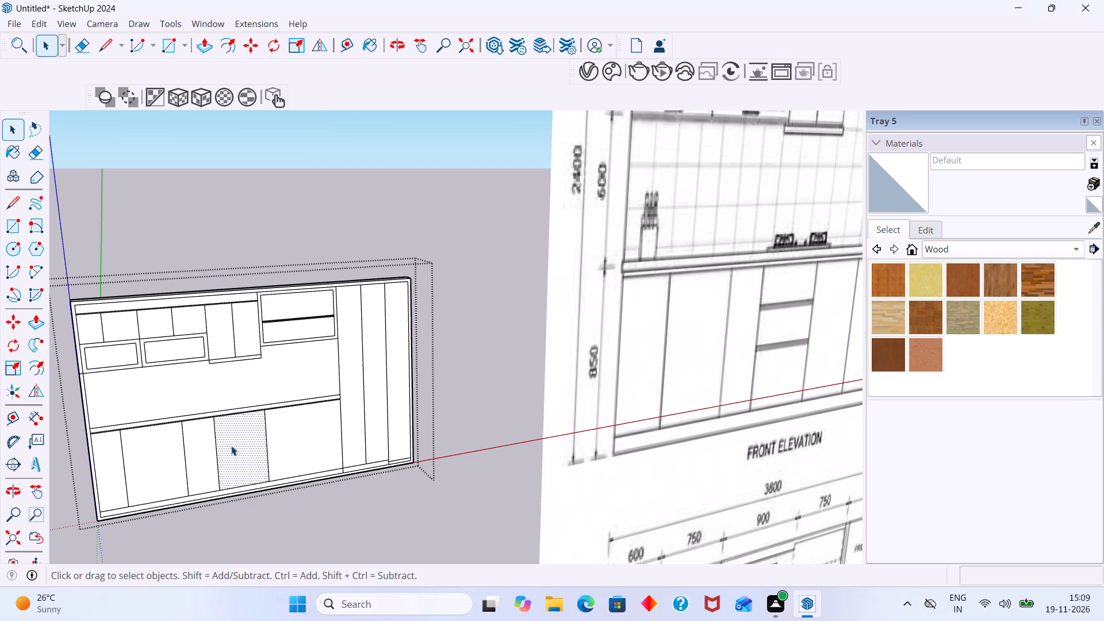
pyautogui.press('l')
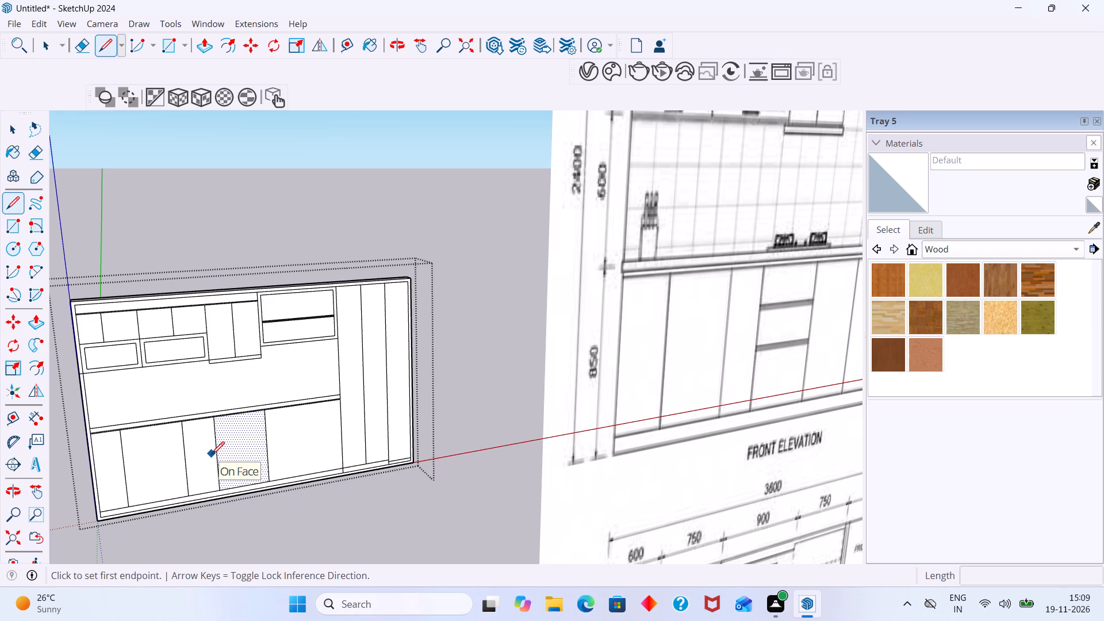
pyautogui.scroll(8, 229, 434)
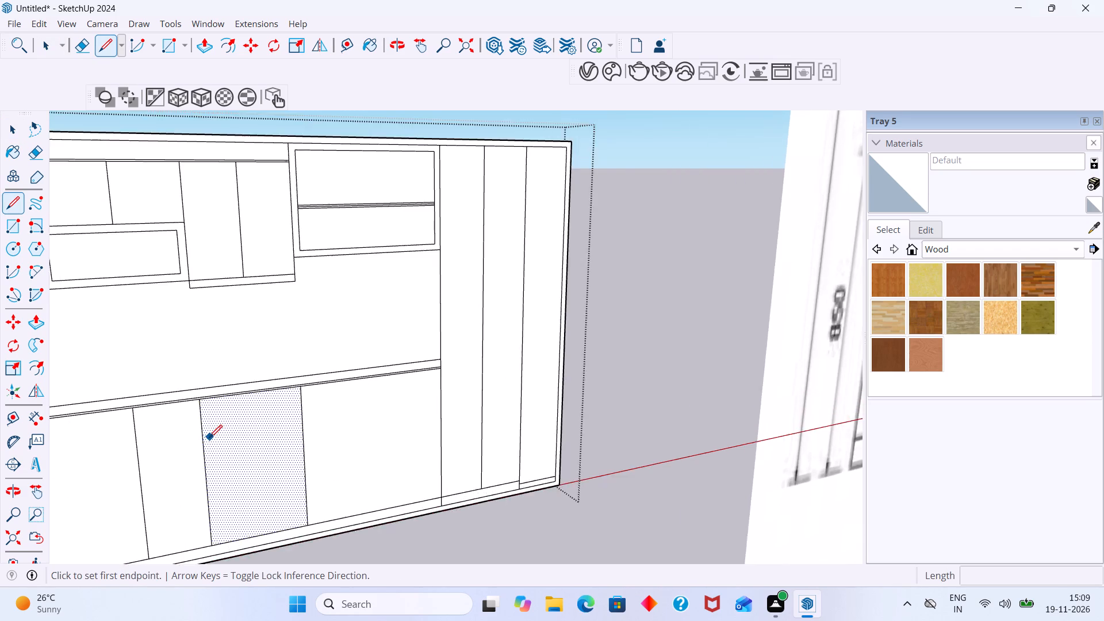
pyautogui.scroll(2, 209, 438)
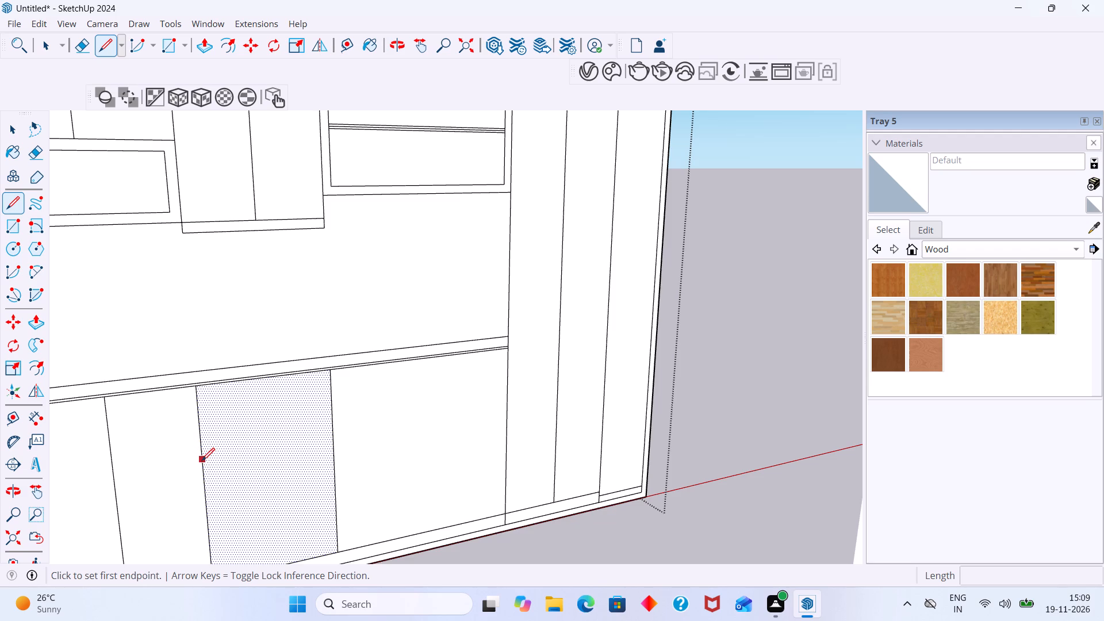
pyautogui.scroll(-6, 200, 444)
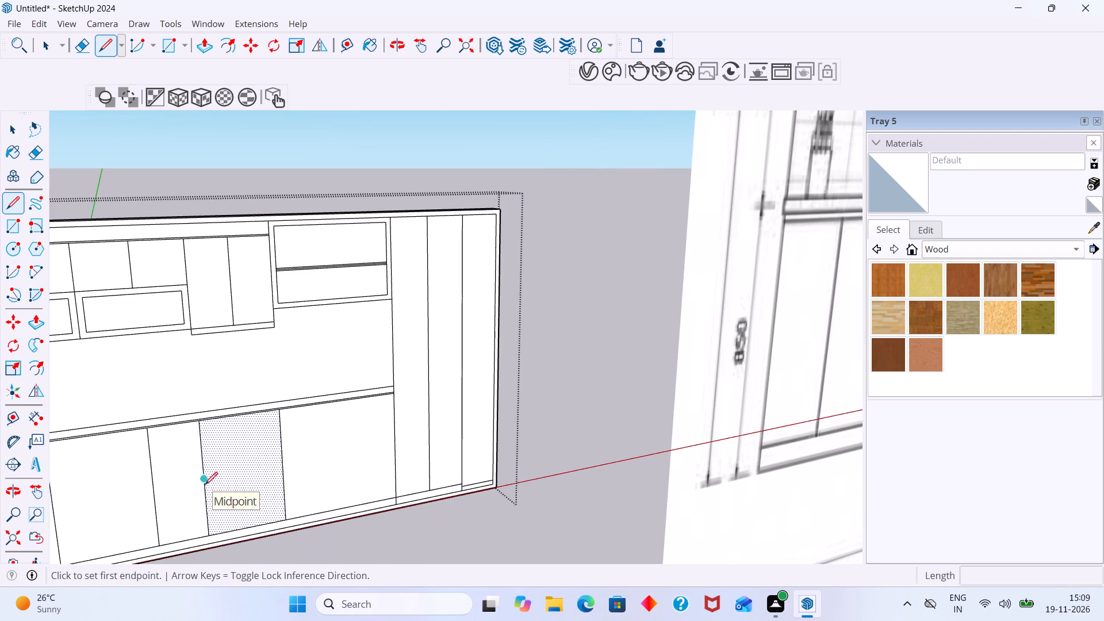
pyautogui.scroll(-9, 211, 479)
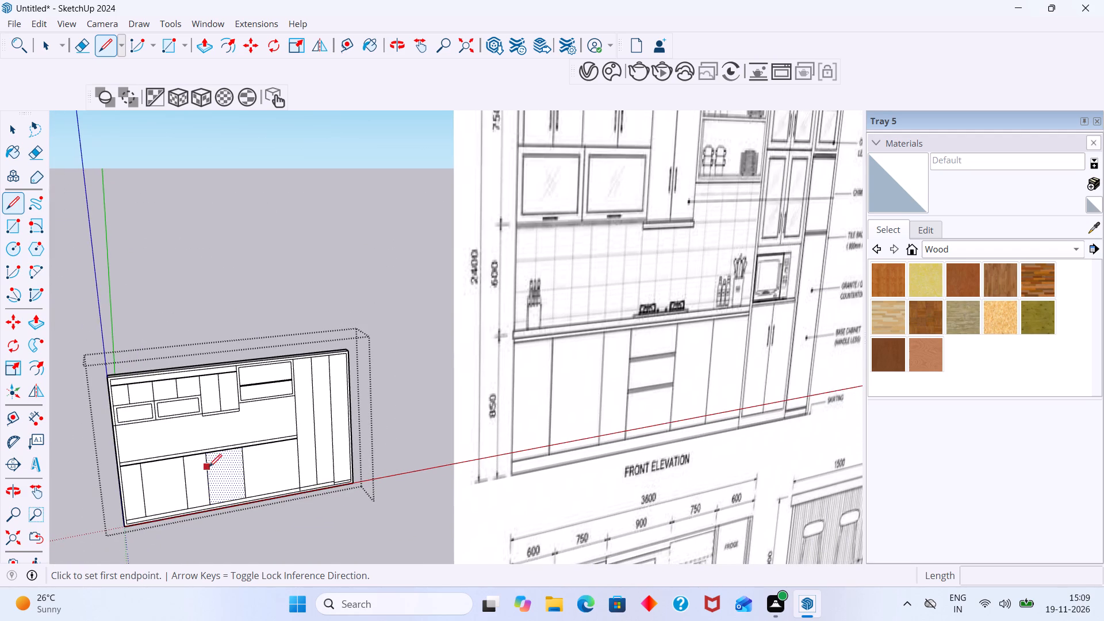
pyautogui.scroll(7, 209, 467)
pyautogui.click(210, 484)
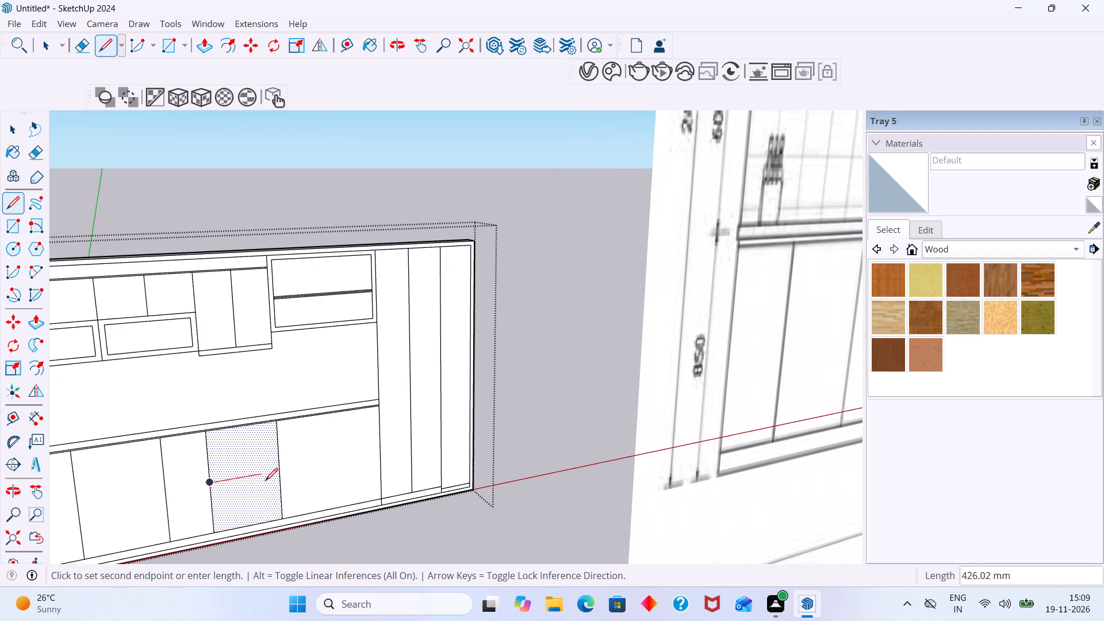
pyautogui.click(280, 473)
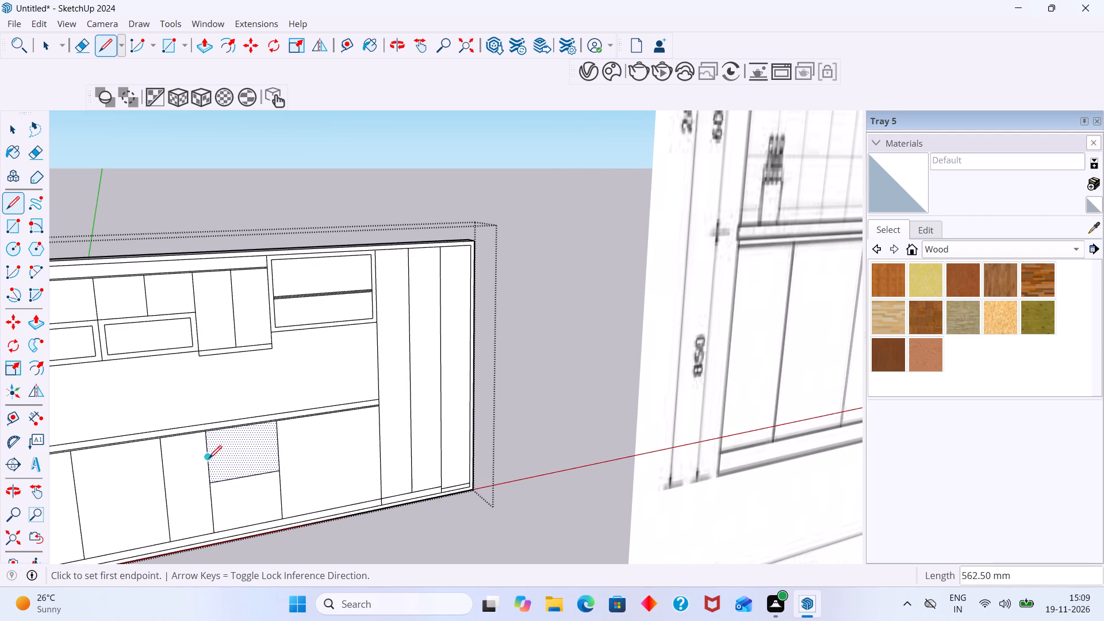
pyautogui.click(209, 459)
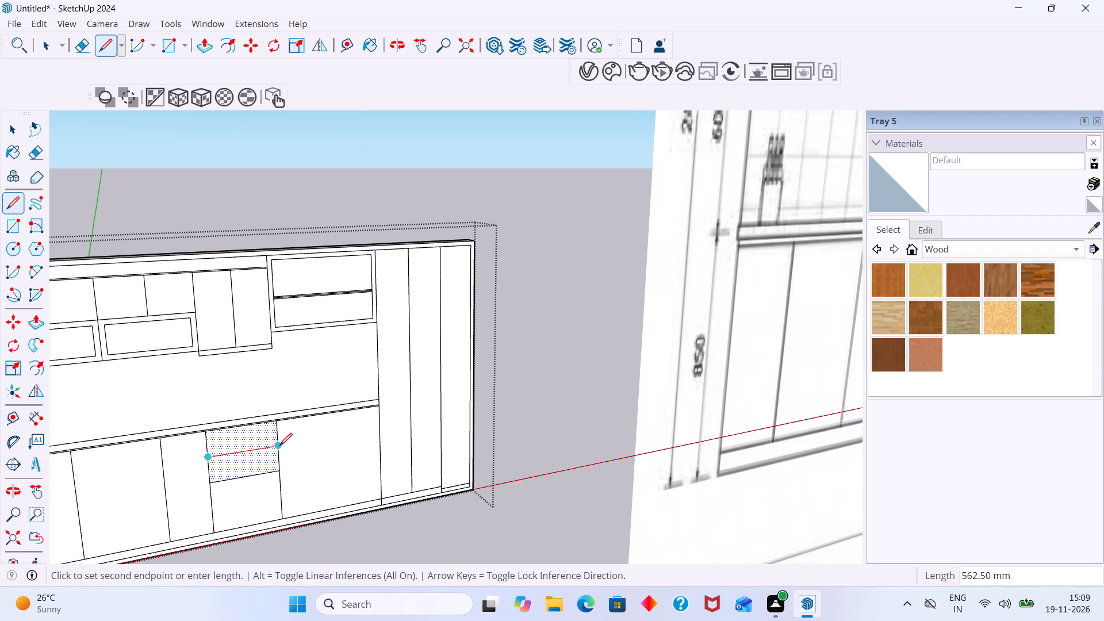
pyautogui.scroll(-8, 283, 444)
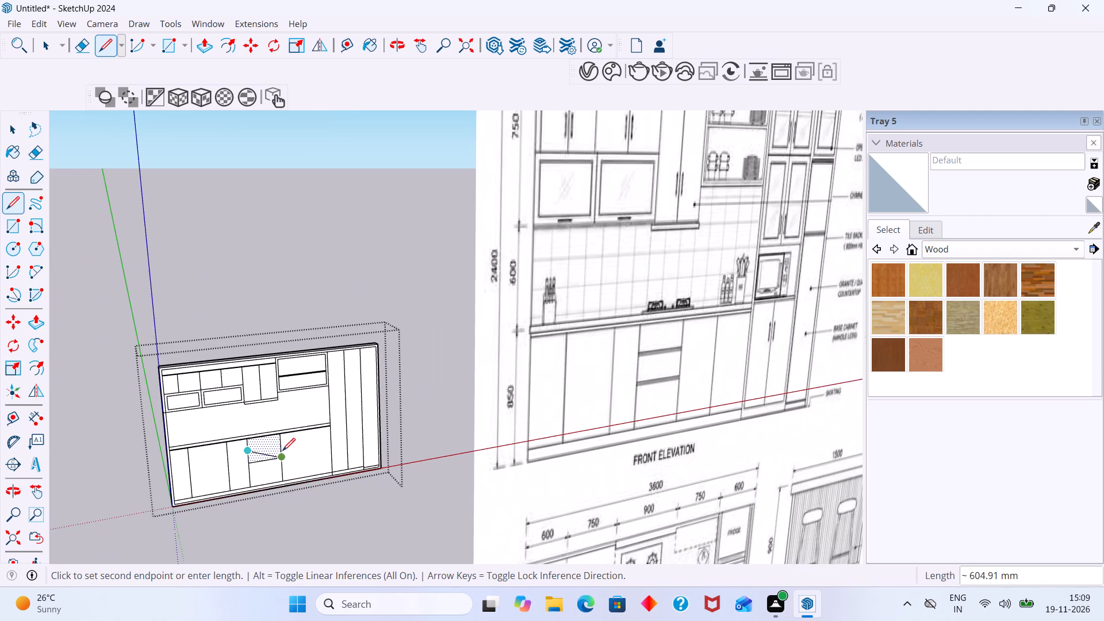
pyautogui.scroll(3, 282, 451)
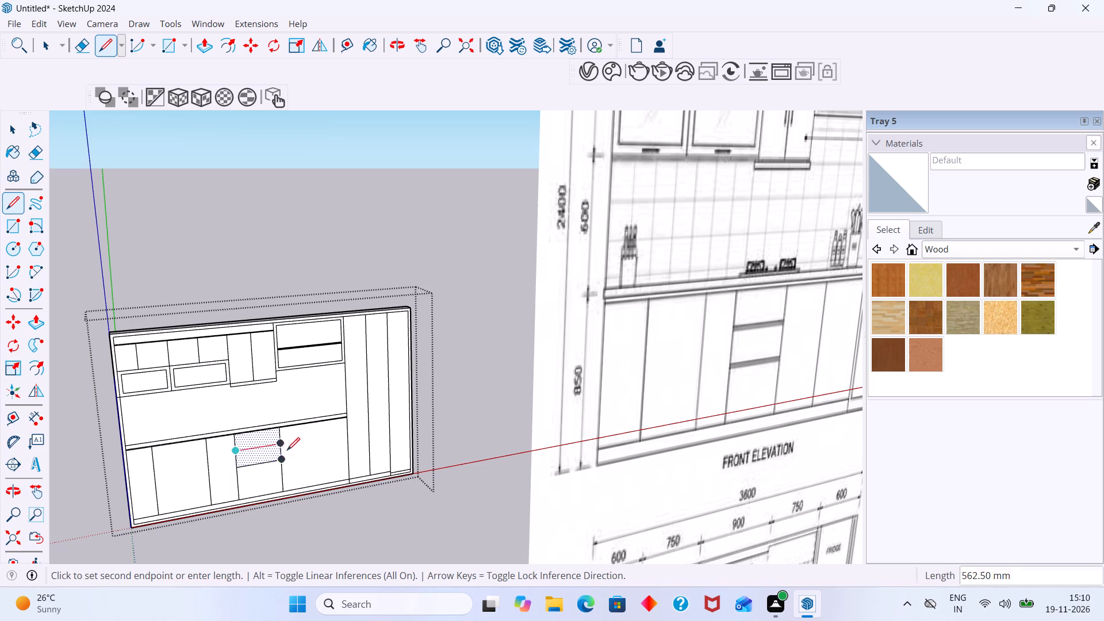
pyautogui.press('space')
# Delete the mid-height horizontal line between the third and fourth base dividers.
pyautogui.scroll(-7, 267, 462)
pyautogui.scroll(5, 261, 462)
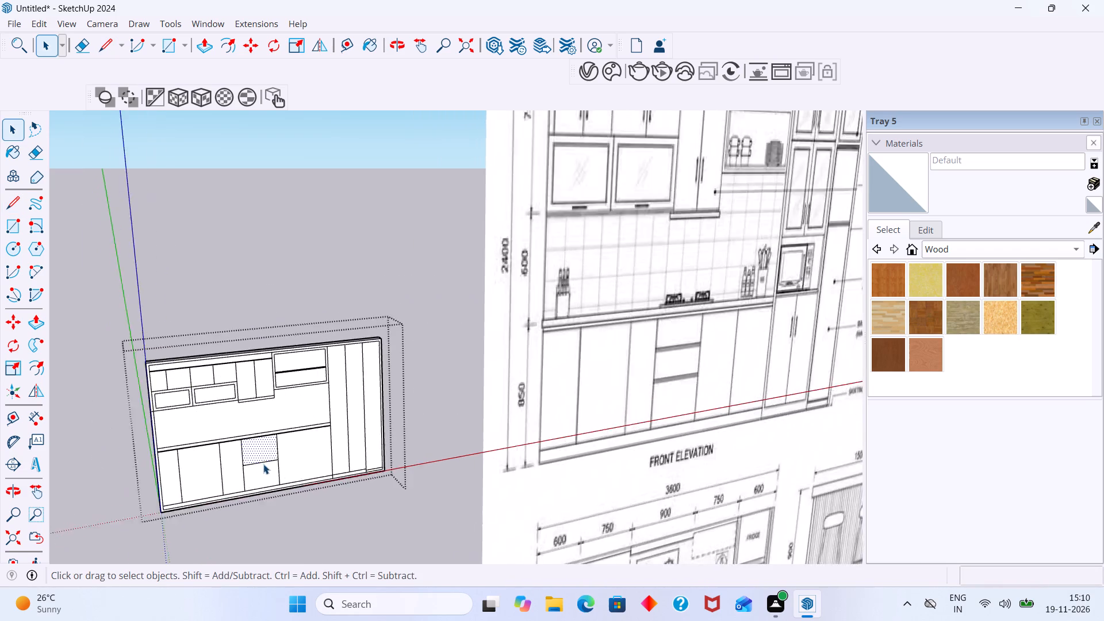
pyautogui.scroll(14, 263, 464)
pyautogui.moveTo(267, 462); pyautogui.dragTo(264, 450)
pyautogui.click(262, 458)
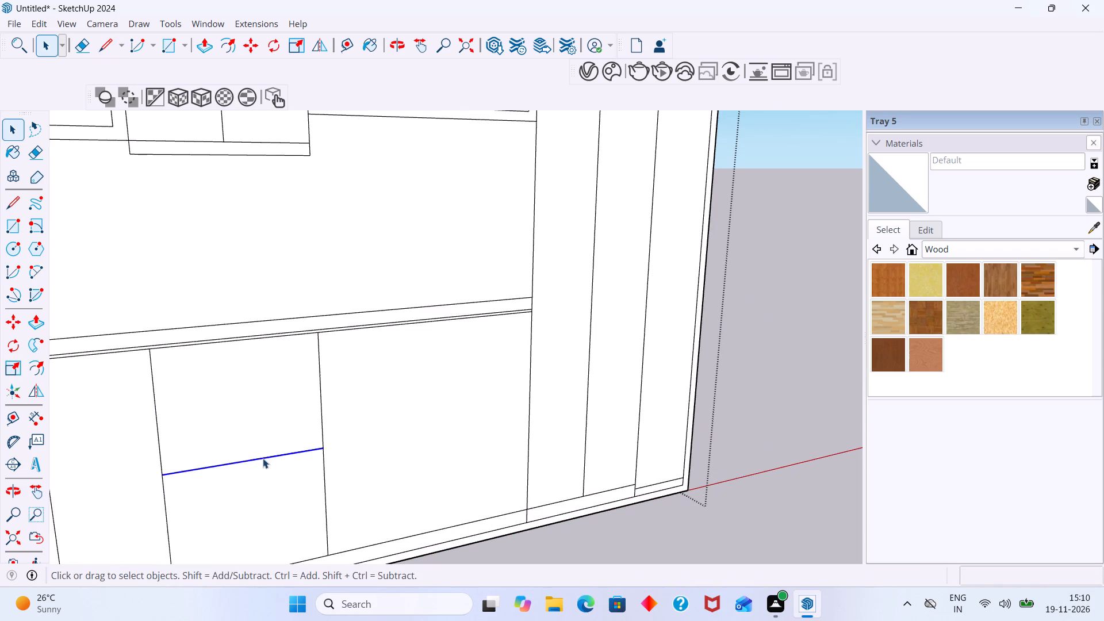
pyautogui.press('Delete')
# Leave the elevation group and compare the base cabinet's drawer section with the front elevation reference drawing.
pyautogui.scroll(-13, 274, 444)
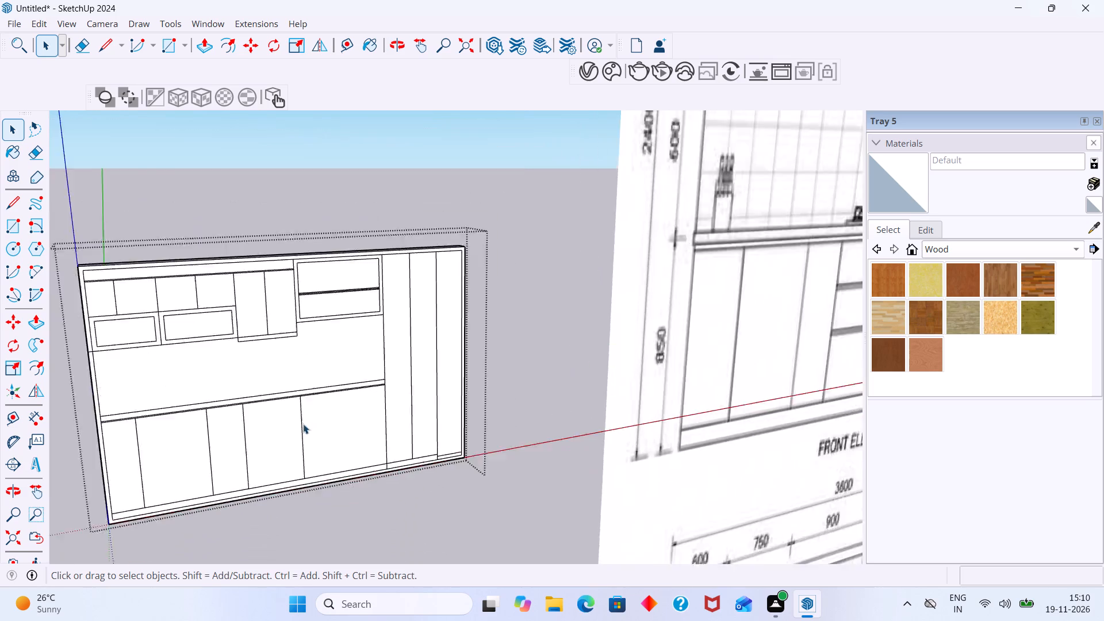
pyautogui.scroll(-5, 303, 424)
pyautogui.moveTo(286, 456); pyautogui.dragTo(326, 466, button='middle')
pyautogui.click(292, 511)
pyautogui.scroll(1, 287, 457)
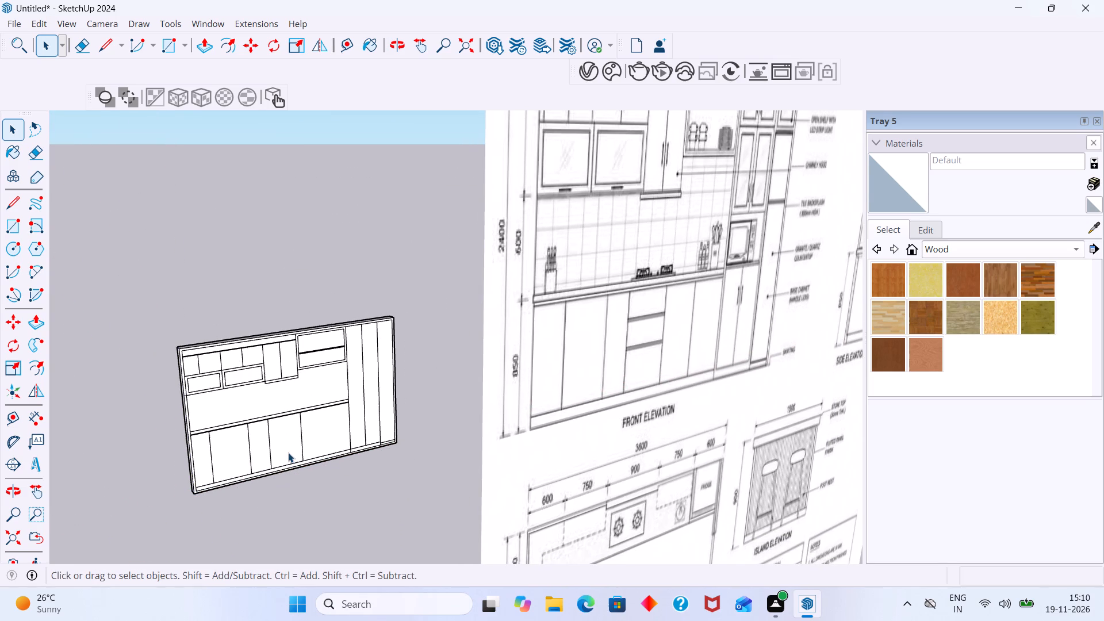
pyautogui.scroll(3, 279, 447)
pyautogui.scroll(-4, 269, 440)
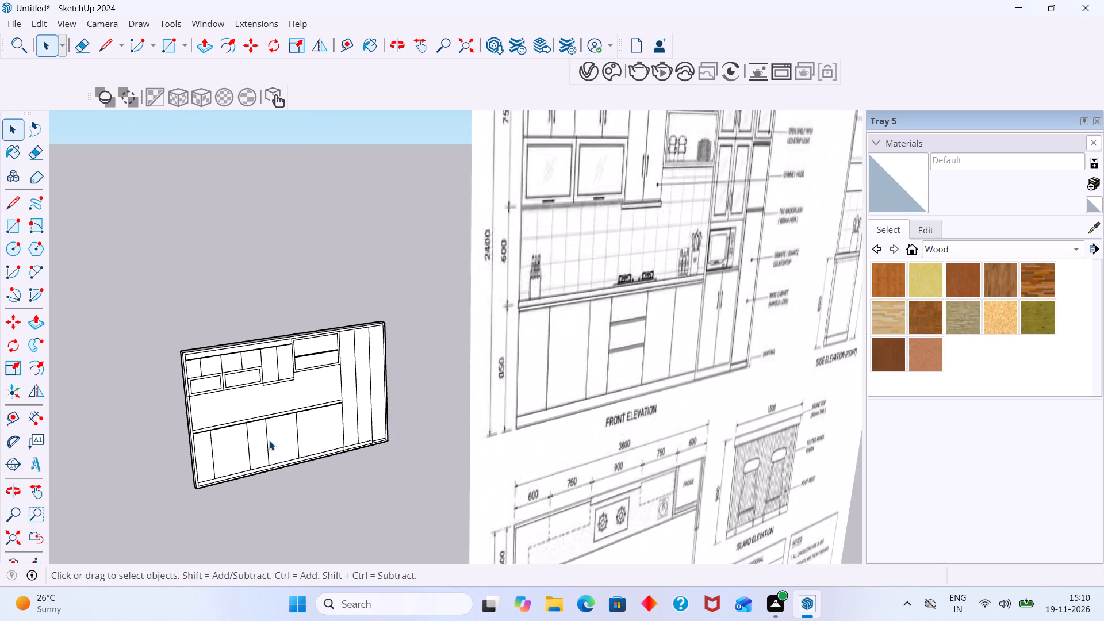
pyautogui.scroll(7, 269, 440)
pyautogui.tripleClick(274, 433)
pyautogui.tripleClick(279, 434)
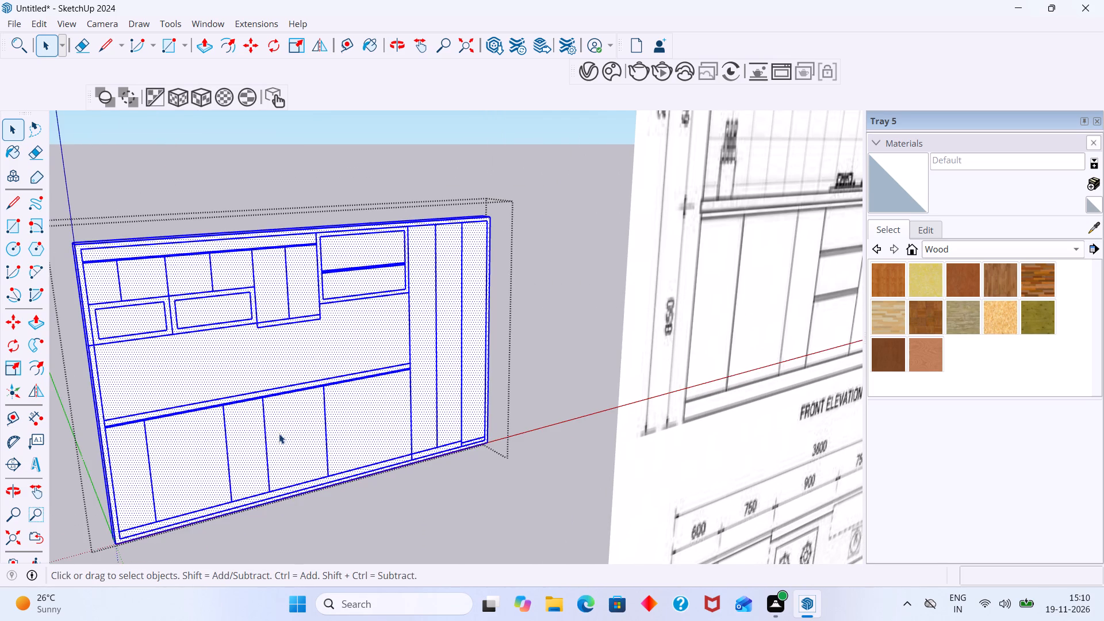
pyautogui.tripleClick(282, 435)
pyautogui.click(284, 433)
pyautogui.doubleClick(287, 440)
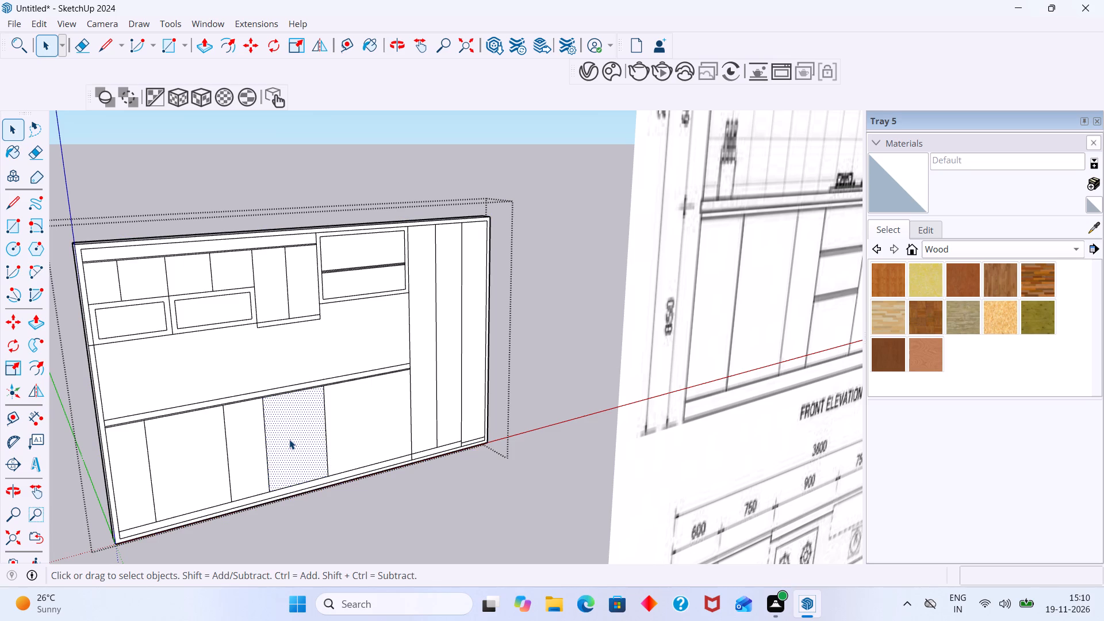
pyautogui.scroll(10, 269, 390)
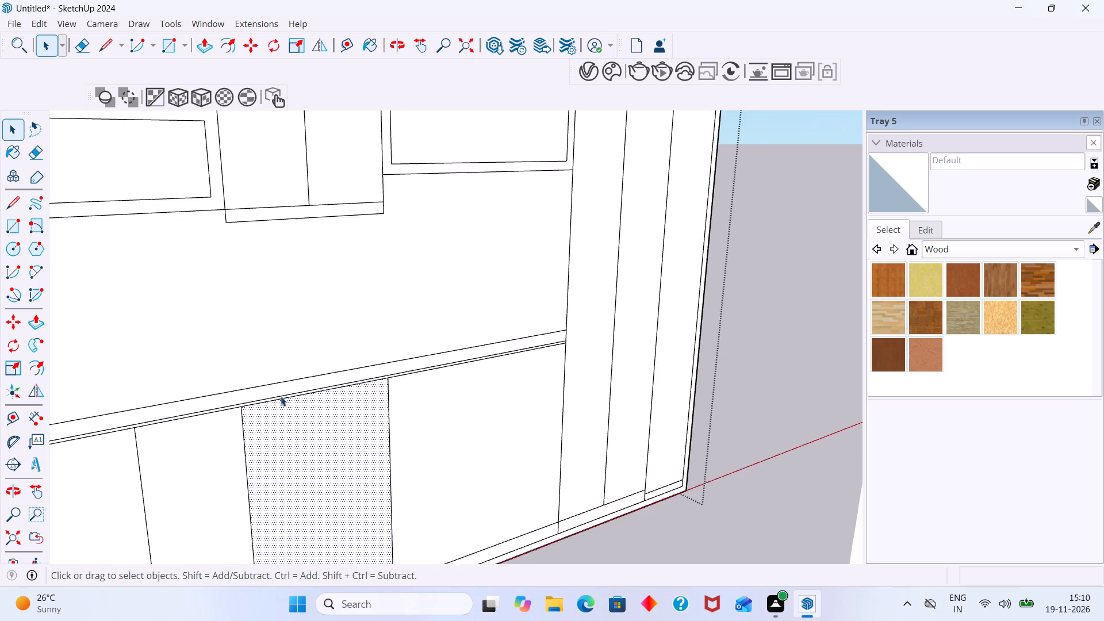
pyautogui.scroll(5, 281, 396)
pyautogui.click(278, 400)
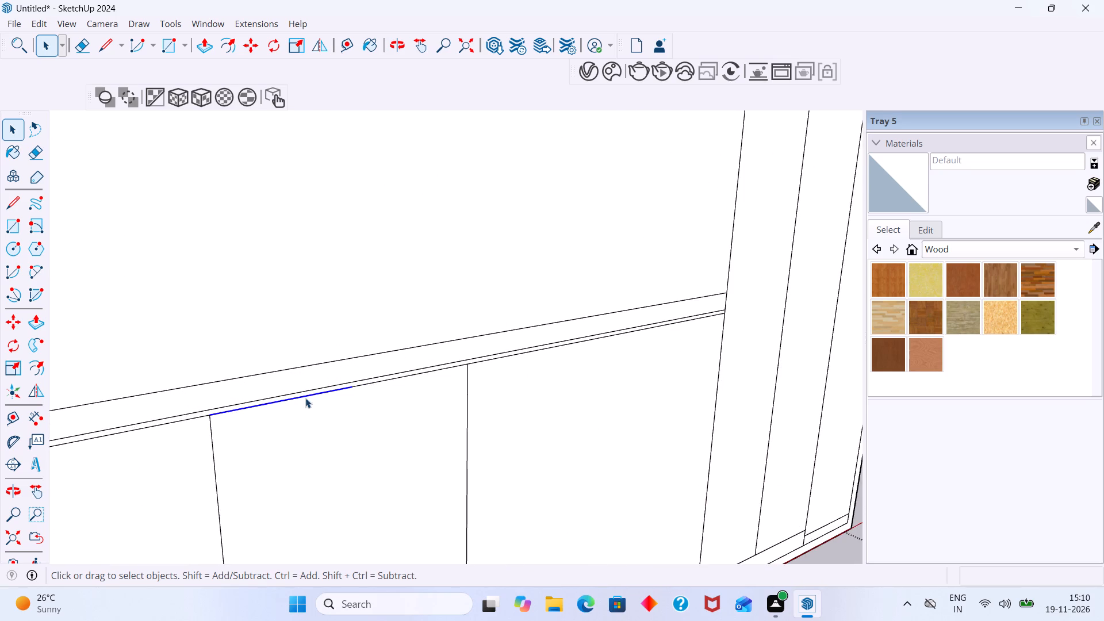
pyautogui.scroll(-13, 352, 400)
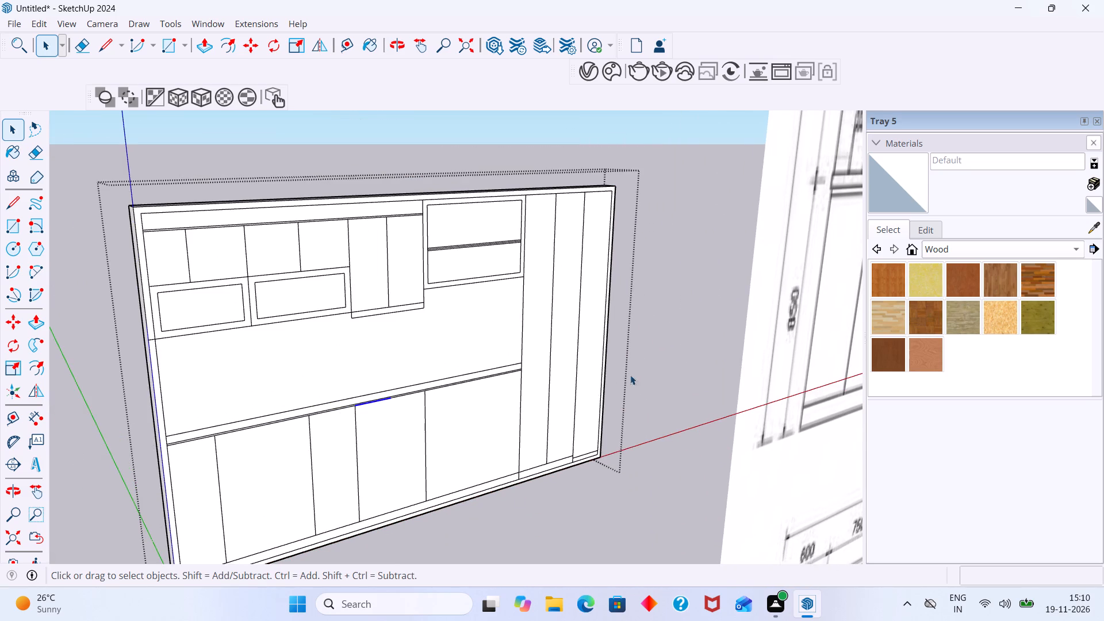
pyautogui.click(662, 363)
# Inside the elevation group, draw a horizontal drawer line between the third and fourth base dividers, about one third of the way down.
pyautogui.scroll(5, 397, 454)
pyautogui.click(362, 435)
pyautogui.moveTo(363, 435); pyautogui.dragTo(375, 439)
pyautogui.click(404, 439)
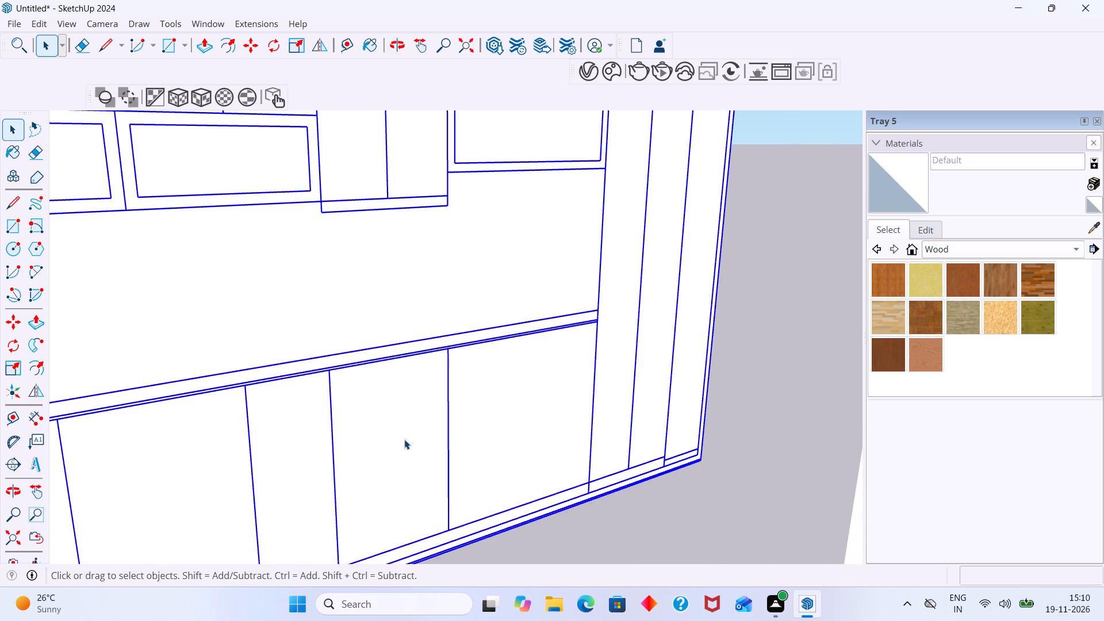
pyautogui.doubleClick(399, 440)
pyautogui.click(377, 451)
pyautogui.press('l')
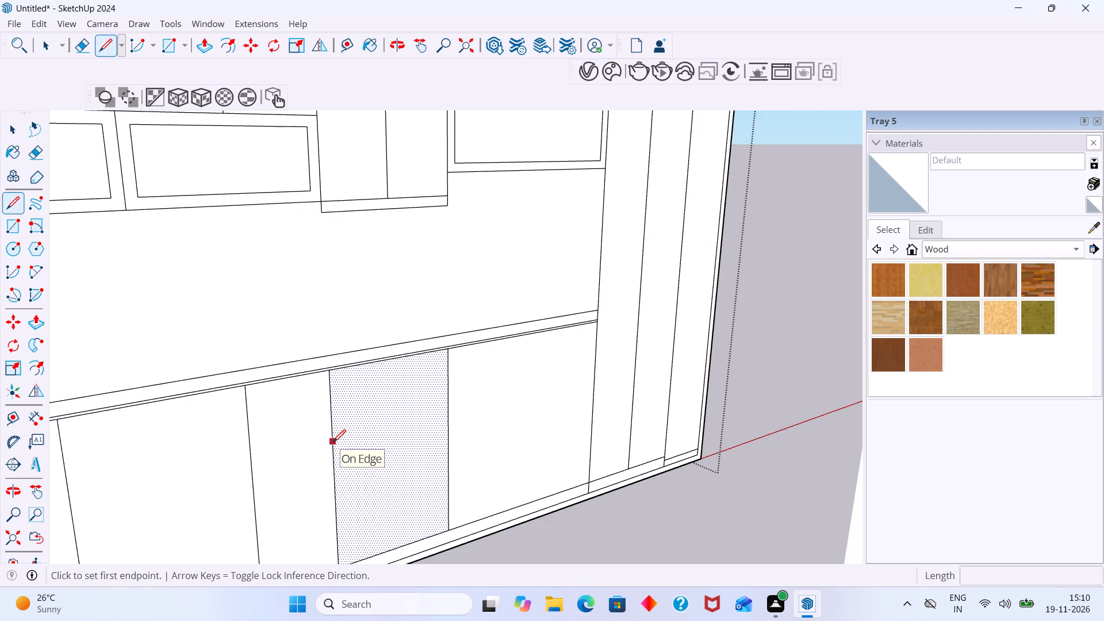
pyautogui.click(333, 442)
pyautogui.click(448, 413)
pyautogui.press('space')
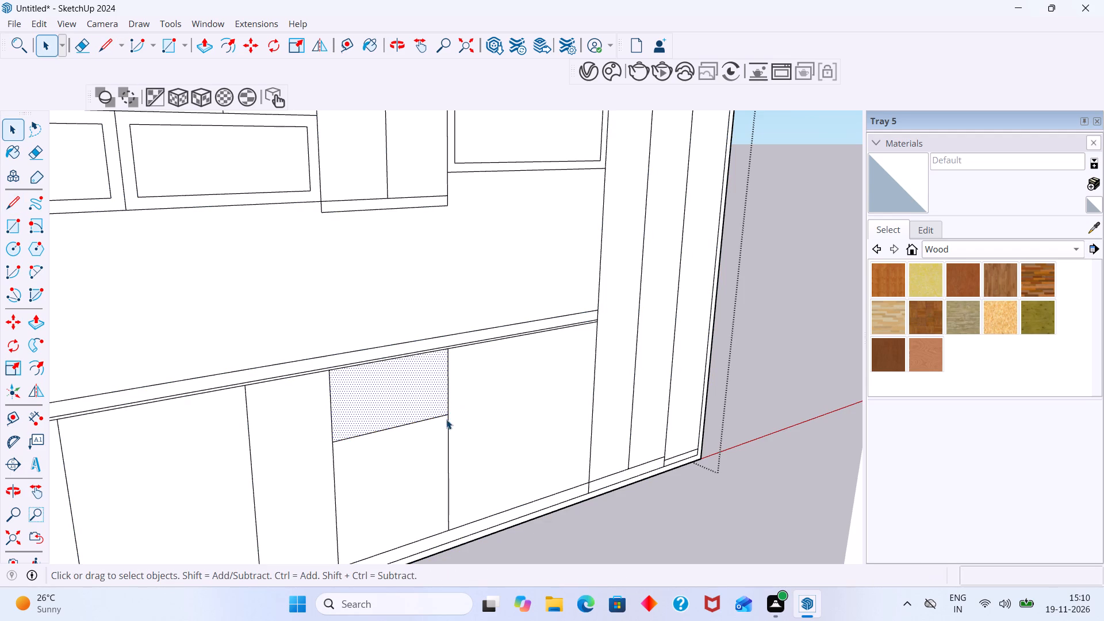
pyautogui.scroll(-10, 446, 425)
pyautogui.keyDown('shift'); pyautogui.moveTo(421, 423); pyautogui.dragTo(352, 419, button='middle'); pyautogui.keyUp('shift')
pyautogui.scroll(-7, 352, 421)
pyautogui.moveTo(374, 437); pyautogui.dragTo(306, 428, button='middle')
pyautogui.scroll(3, 340, 433)
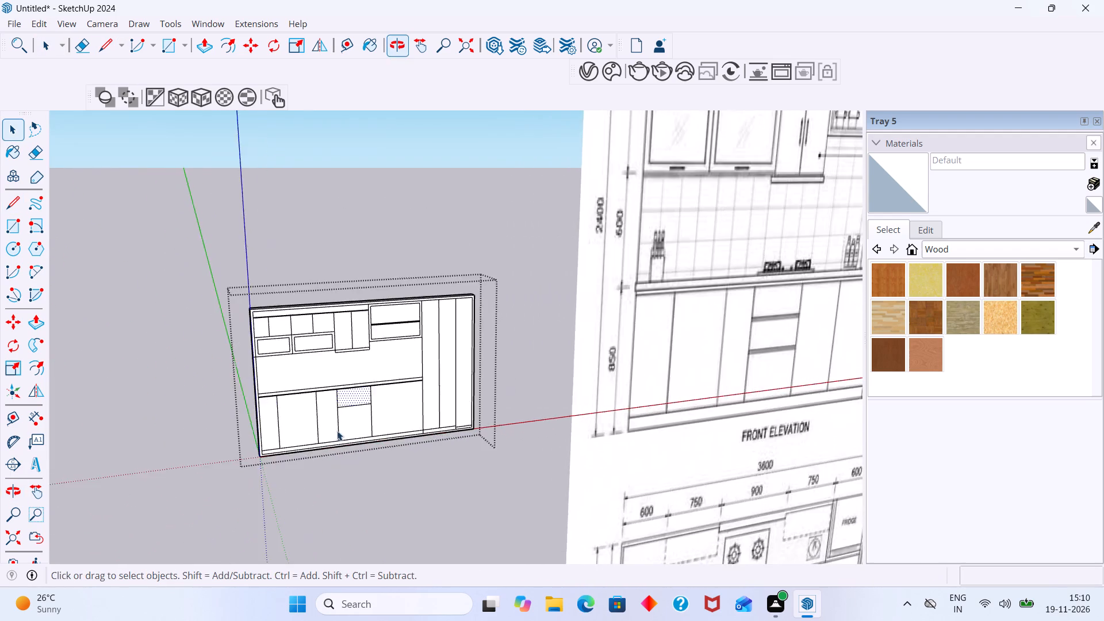
# Measure the distance from the drawer section's top edge down to the drawer line along the third base divider.
pyautogui.scroll(12, 337, 431)
pyautogui.press('t')
pyautogui.scroll(6, 323, 395)
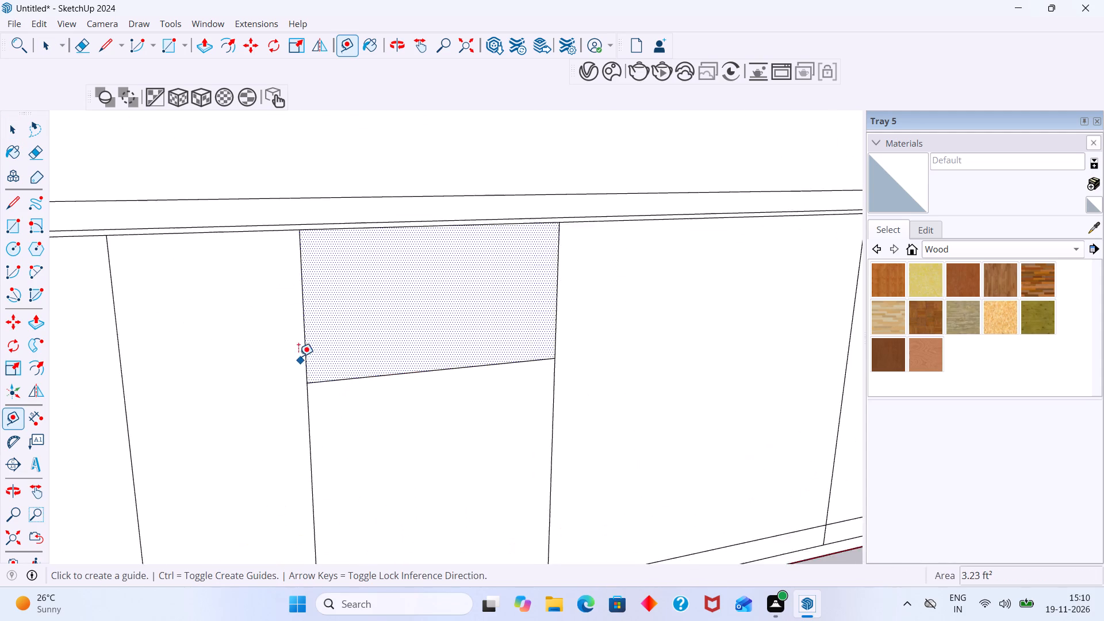
pyautogui.scroll(4, 298, 356)
pyautogui.click(301, 198)
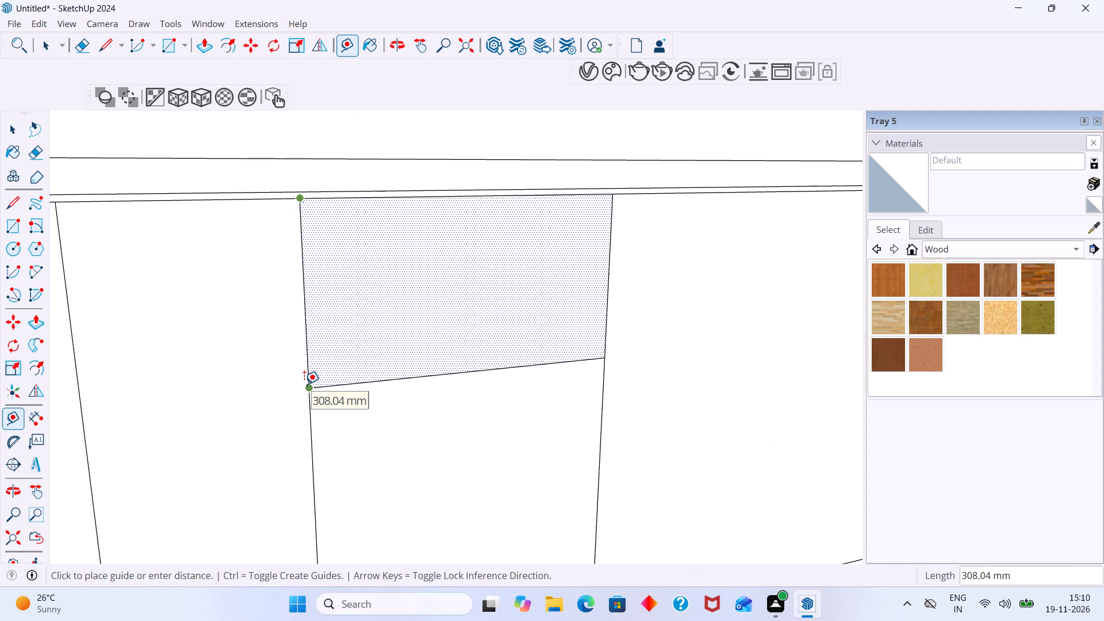
pyautogui.press('space')
# Undo the drawer line drawn between the third and fourth base dividers.
pyautogui.hotkey('ctrl', 'z')
pyautogui.hotkey('ctrl', 'z')
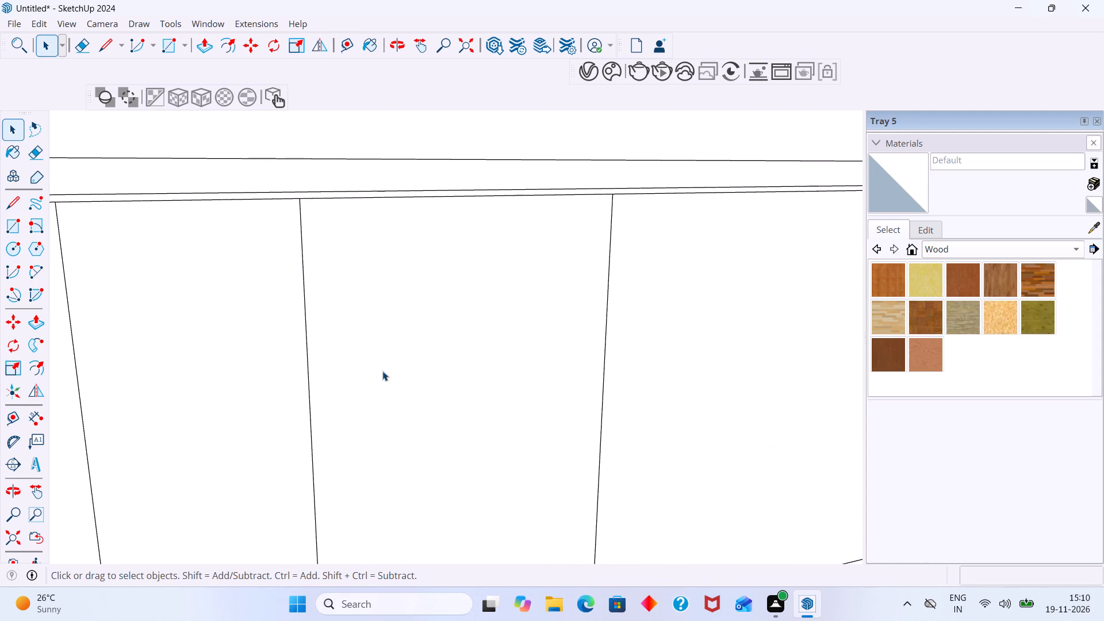
# Copy the half-length top edge of the section between the third and fourth base dividers 300 mm straight down.
pyautogui.scroll(-4, 387, 359)
pyautogui.scroll(11, 402, 240)
pyautogui.click(401, 262)
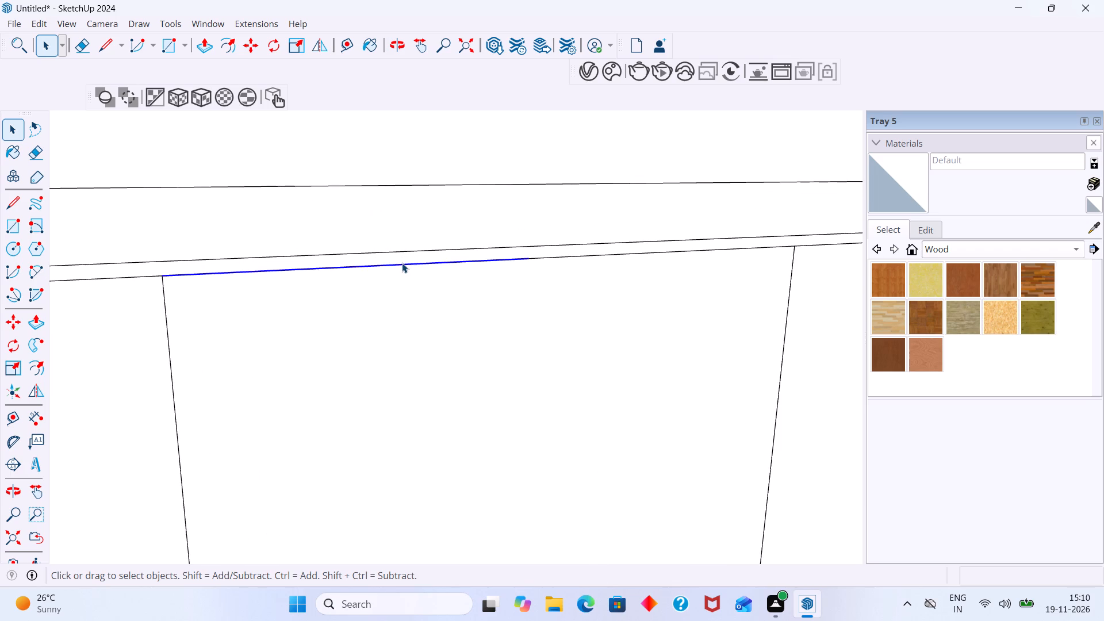
pyautogui.press('m')
pyautogui.click(403, 264)
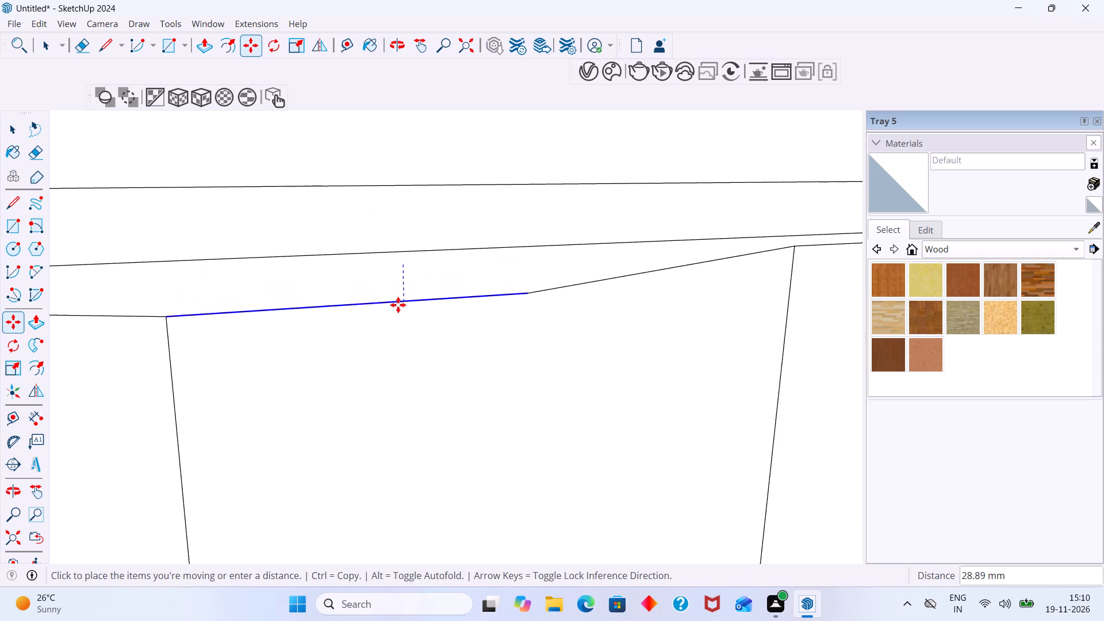
pyautogui.press('Up')
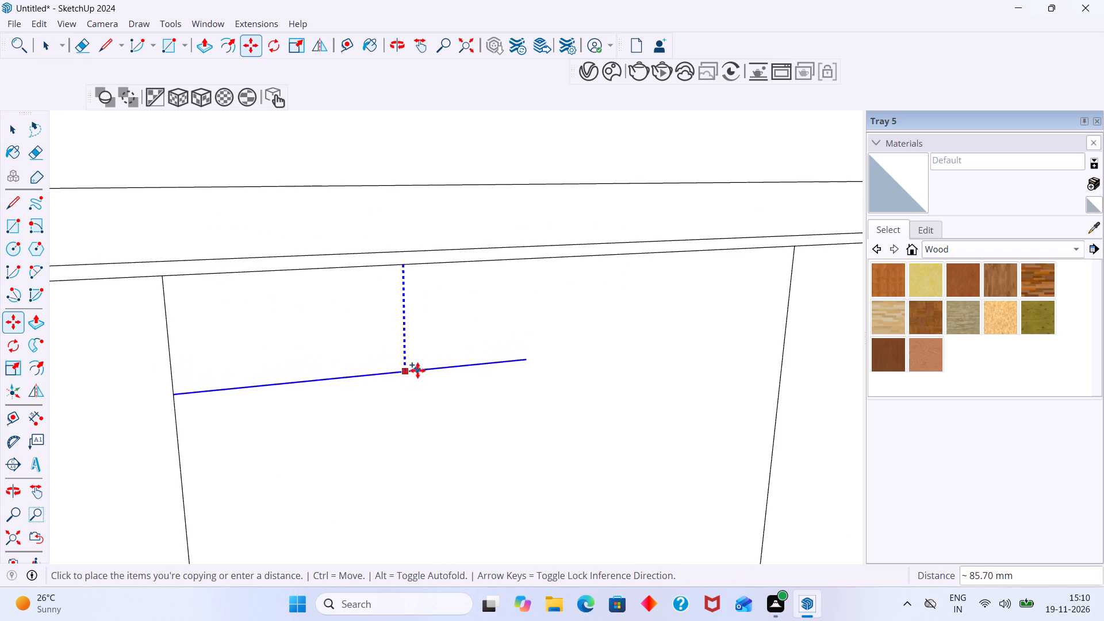
pyautogui.scroll(-16, 424, 387)
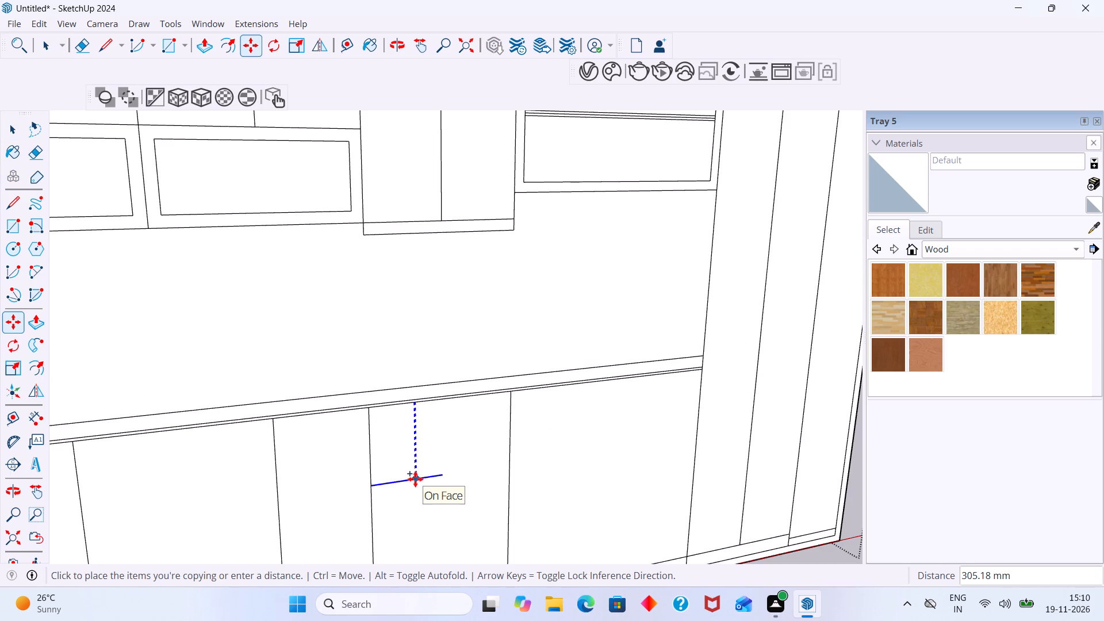
pyautogui.write('300')
pyautogui.press('Return')
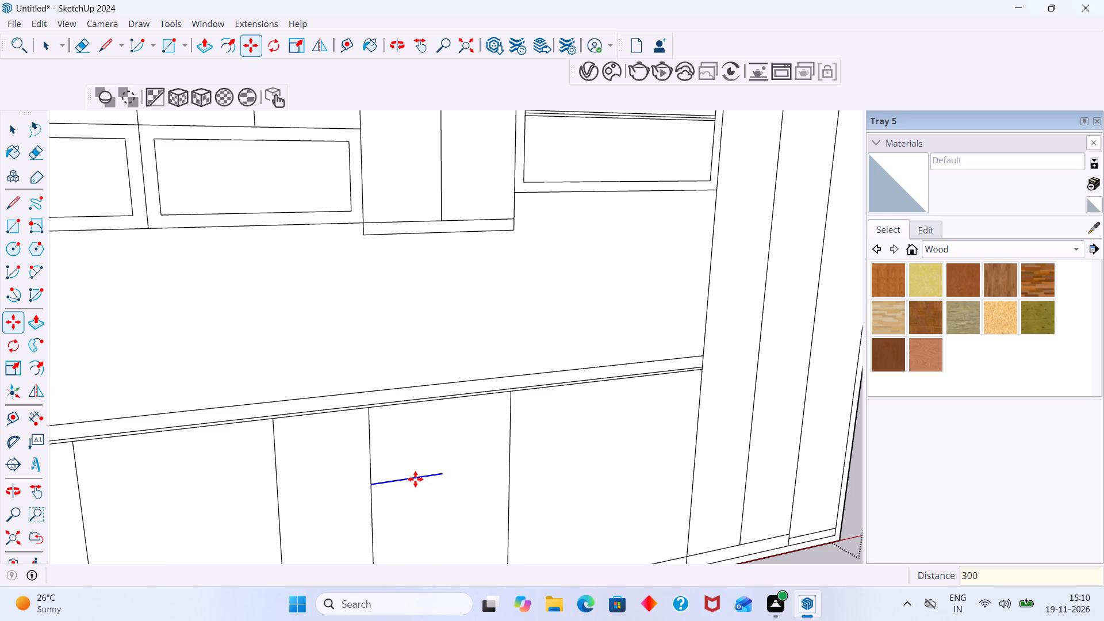
pyautogui.scroll(-2, 415, 479)
pyautogui.keyDown('shift'); pyautogui.moveTo(416, 479); pyautogui.dragTo(392, 368, button='middle'); pyautogui.keyUp('shift')
pyautogui.press('space')
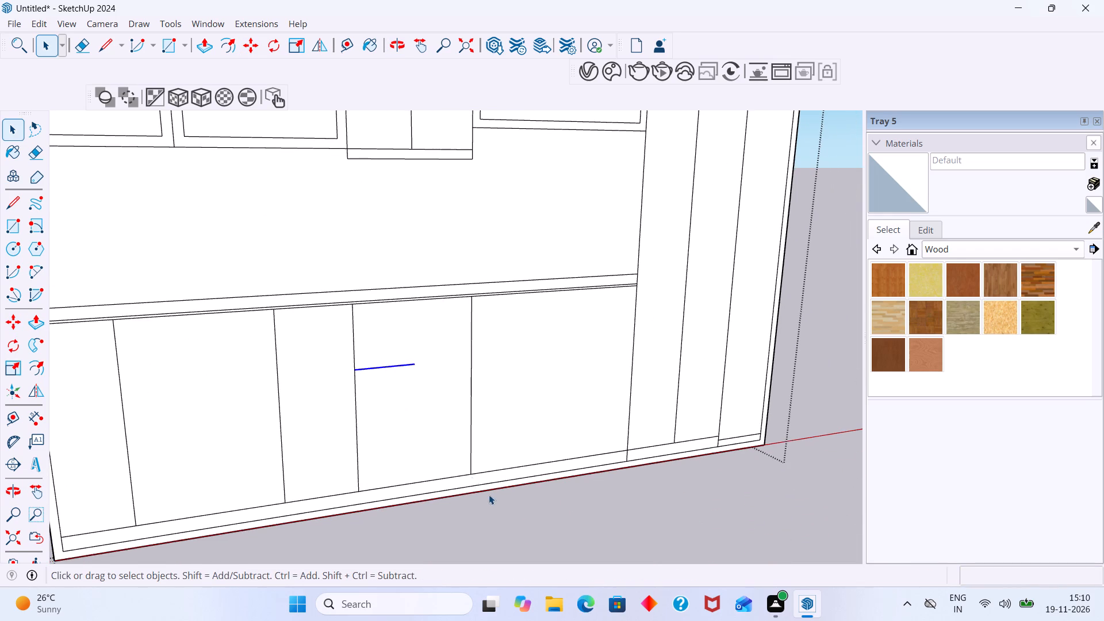
pyautogui.click(489, 500)
# Draw a line about 281 mm long from the copied half-edge's free end to the fourth base divider.
pyautogui.scroll(9, 355, 338)
pyautogui.doubleClick(397, 369)
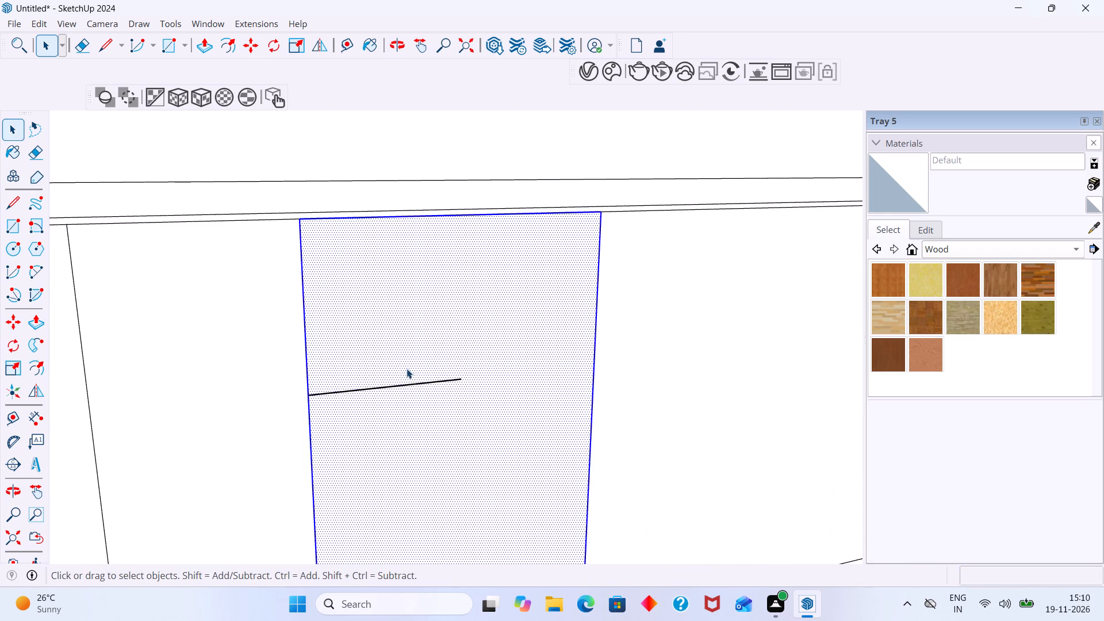
pyautogui.click(407, 367)
pyautogui.press('l')
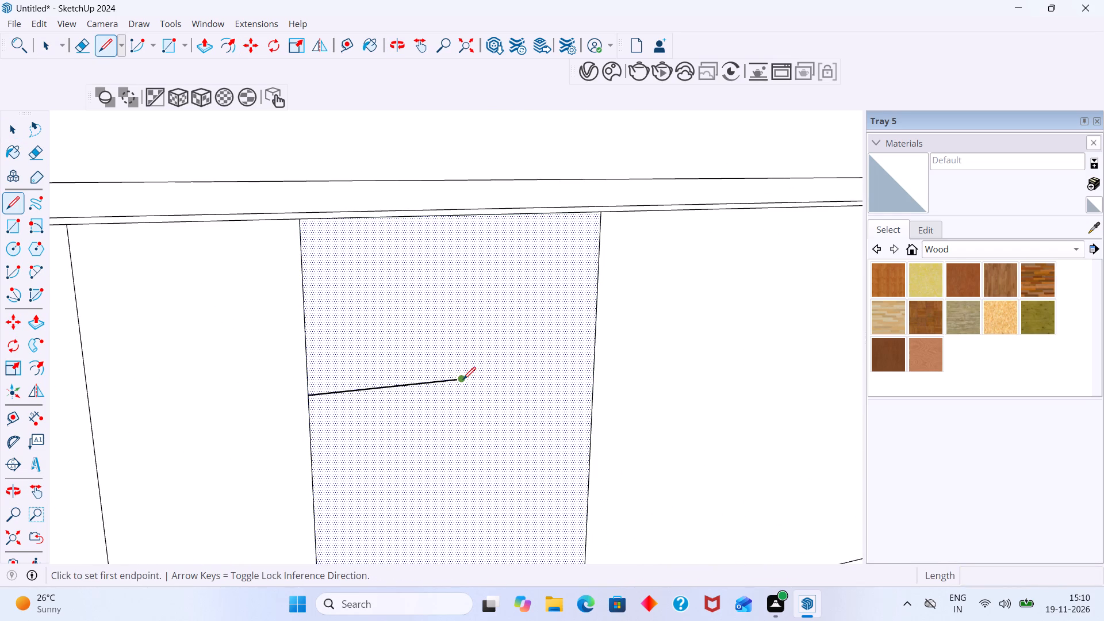
pyautogui.click(463, 379)
pyautogui.click(593, 366)
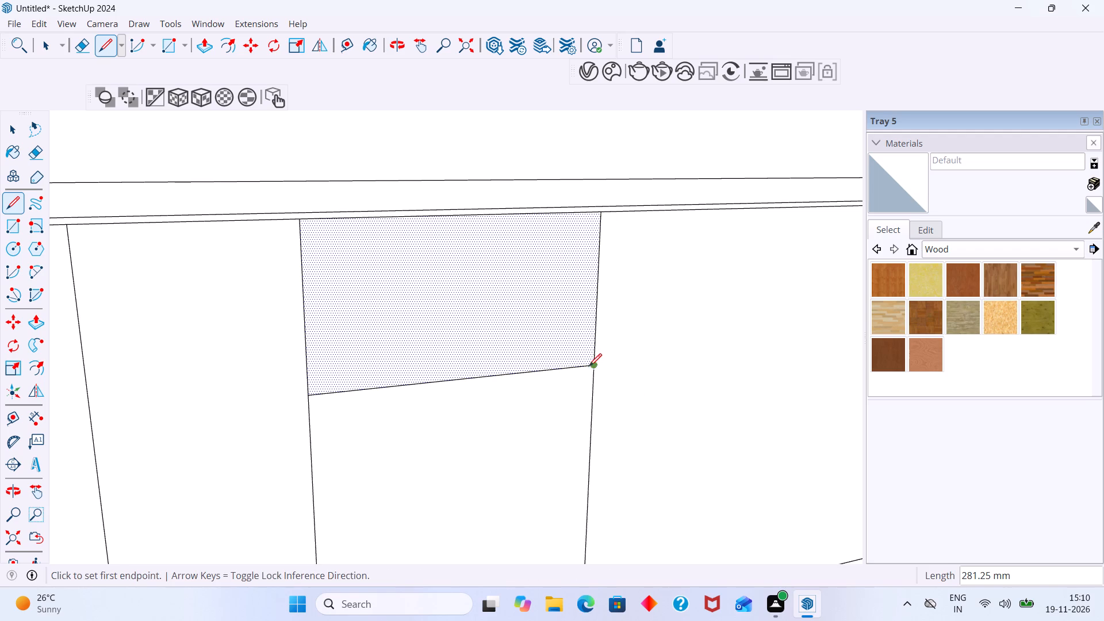
pyautogui.press('space')
pyautogui.scroll(-16, 551, 366)
pyautogui.click(585, 486)
# Inside the elevation group, weld the two halves of the drawer line into one edge.
pyautogui.moveTo(519, 390); pyautogui.dragTo(538, 417, button='middle')
pyautogui.moveTo(532, 401); pyautogui.dragTo(338, 366, button='middle')
pyautogui.scroll(11, 362, 352)
pyautogui.moveTo(310, 342); pyautogui.dragTo(276, 298)
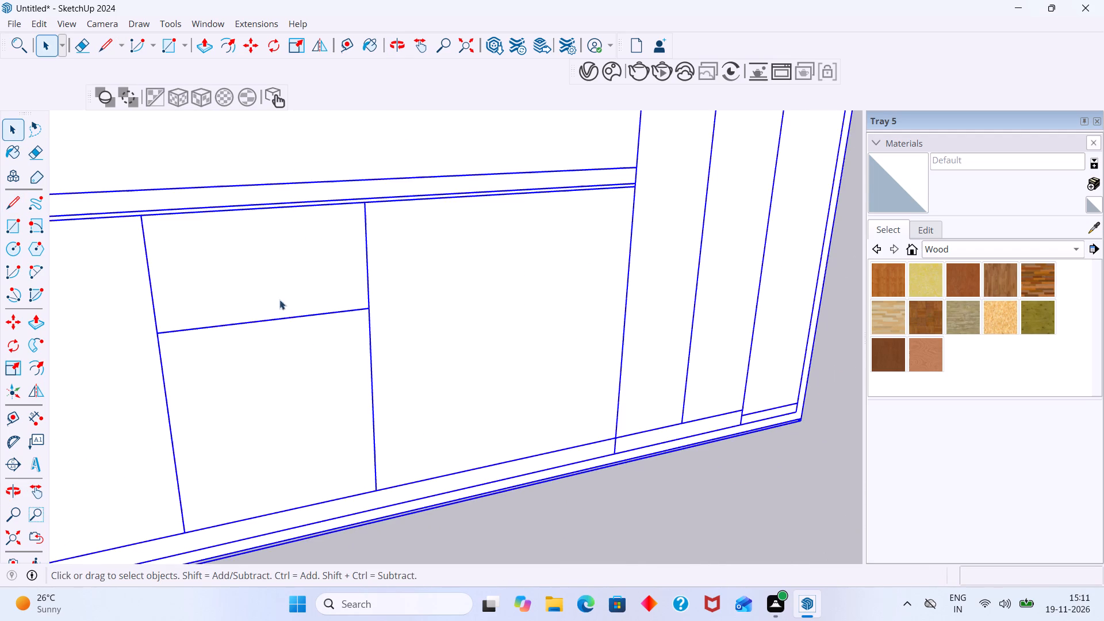
pyautogui.doubleClick(289, 300)
pyautogui.click(289, 316)
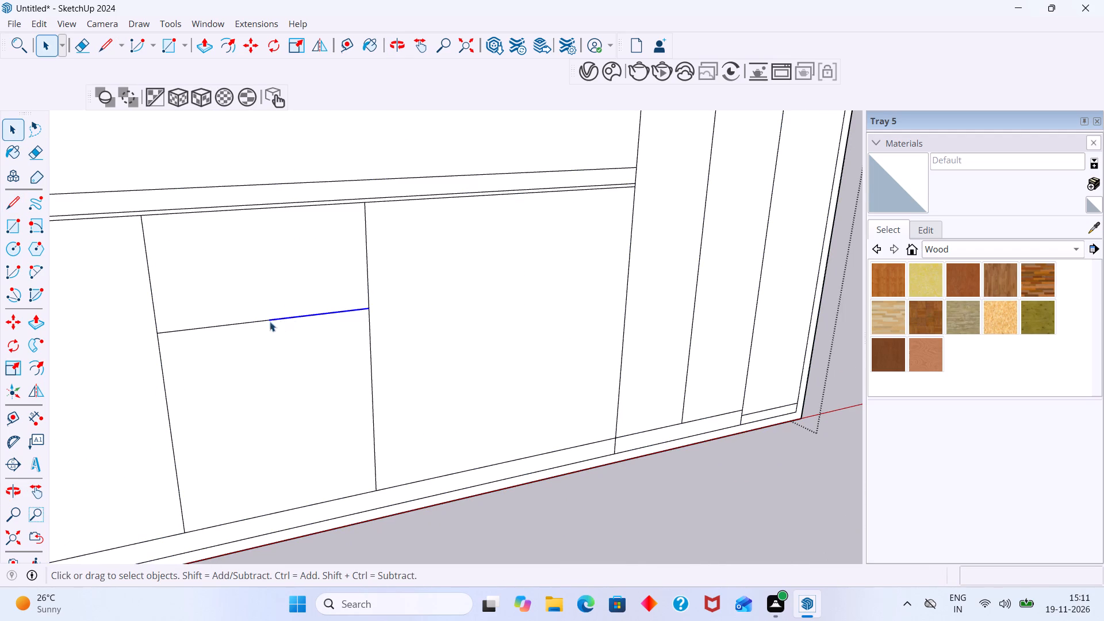
pyautogui.keyDown('shift'); pyautogui.click(259, 320); pyautogui.keyUp('shift')
pyautogui.keyDown('shift'); pyautogui.click(263, 323); pyautogui.keyUp('shift')
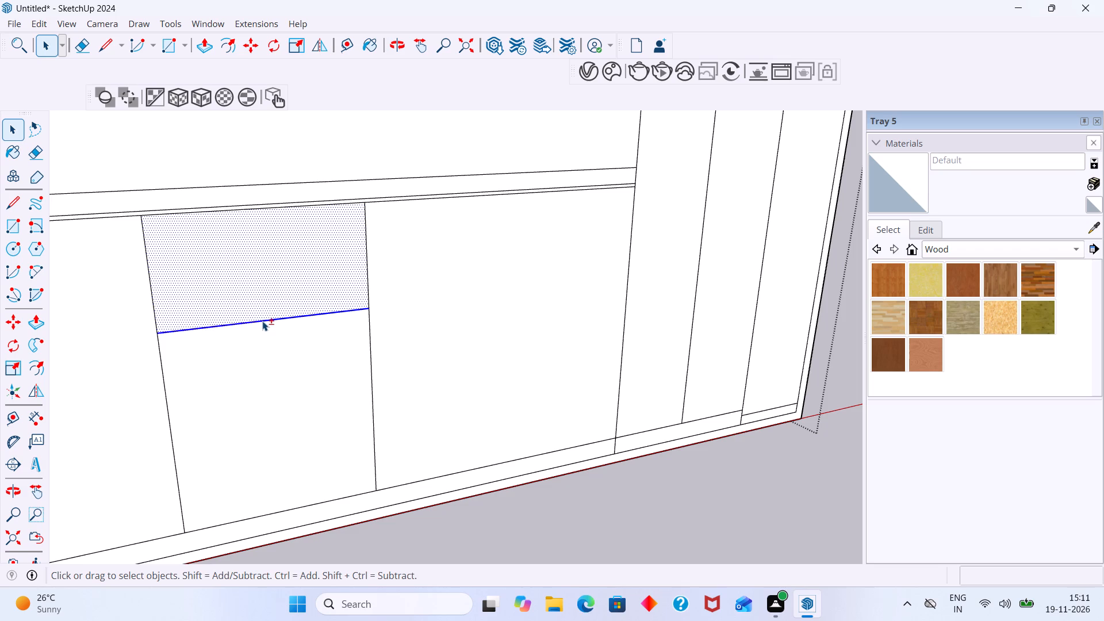
pyautogui.rightClick(272, 319)
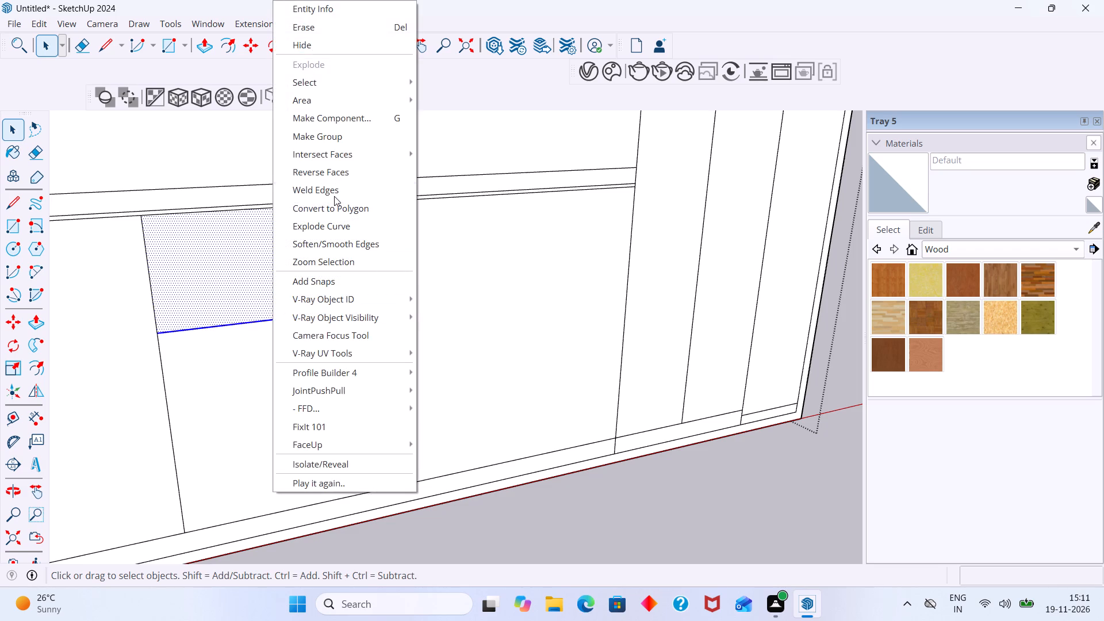
pyautogui.click(335, 194)
pyautogui.click(297, 265)
# Copy the welded drawer line 300 mm straight down to form the second drawer division, and leave the elevation group.
pyautogui.click(285, 320)
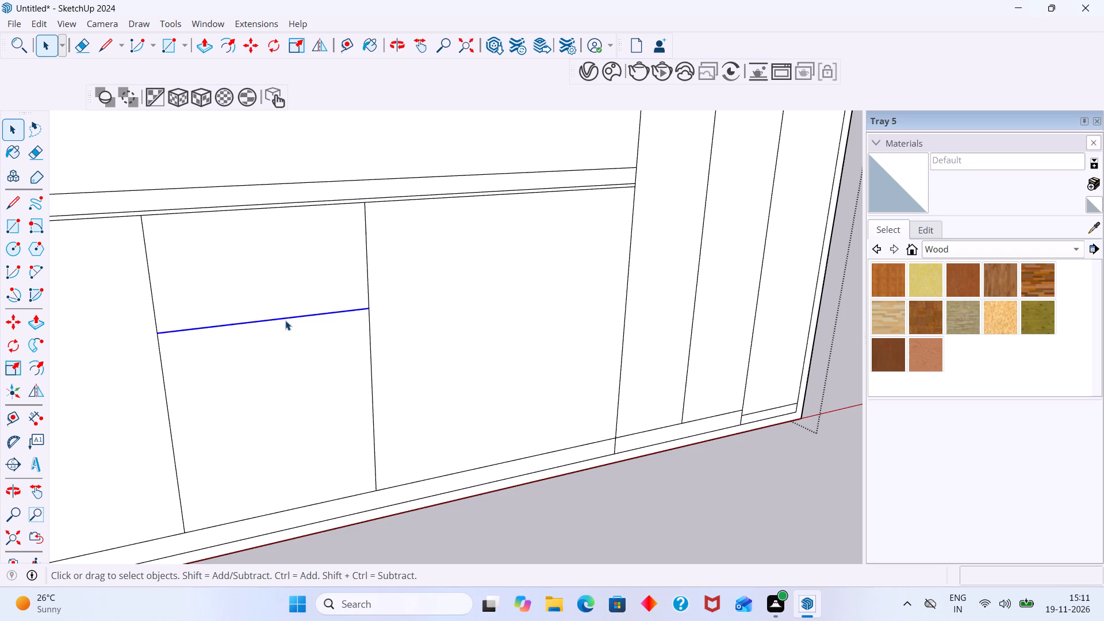
pyautogui.scroll(-14, 282, 311)
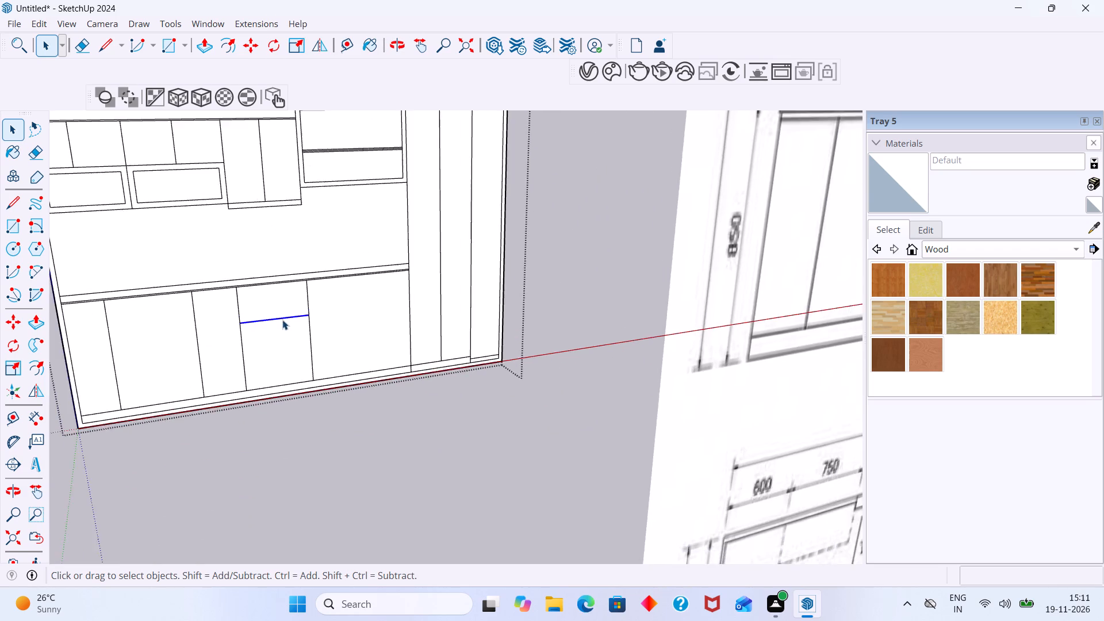
pyautogui.scroll(-7, 282, 320)
pyautogui.press('m')
pyautogui.scroll(4, 281, 320)
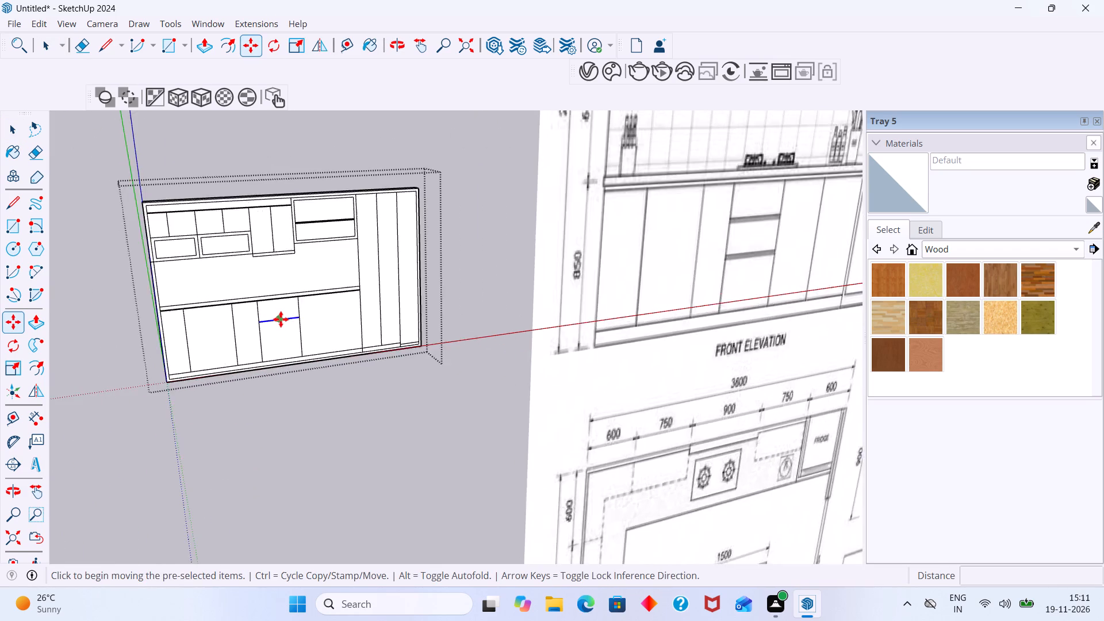
pyautogui.scroll(6, 281, 319)
pyautogui.click(280, 319)
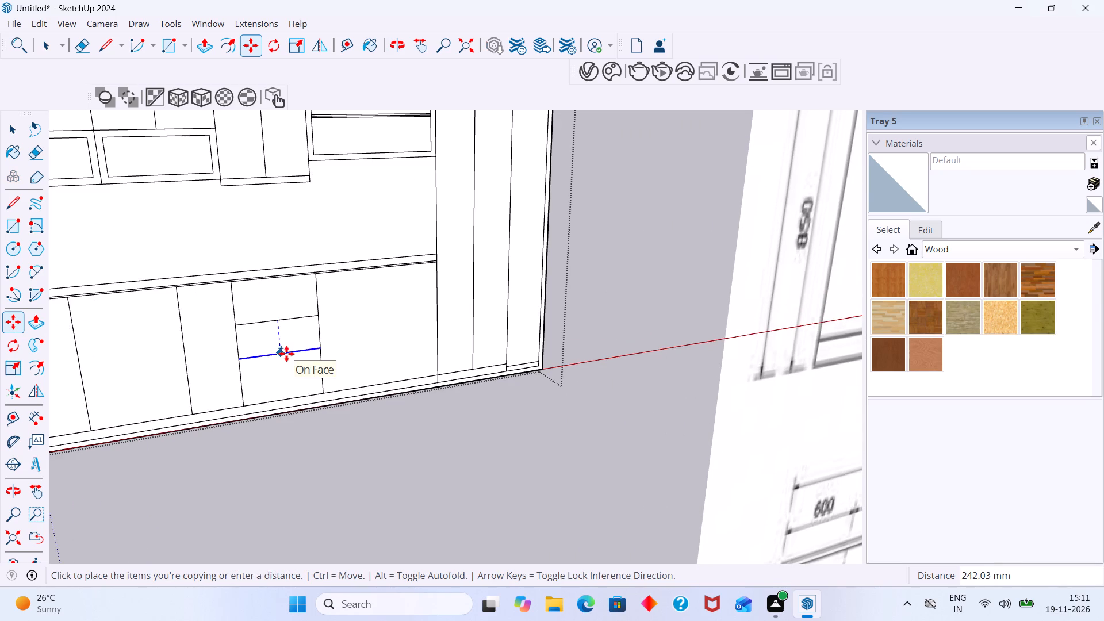
pyautogui.press('Up')
pyautogui.write('300')
pyautogui.press('Return')
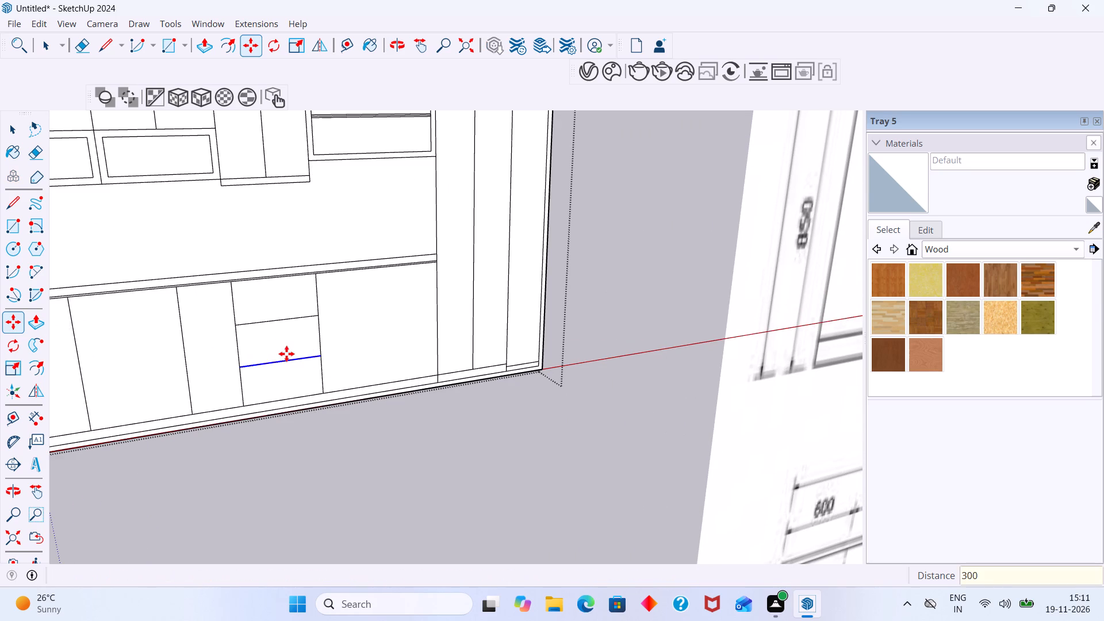
pyautogui.press('space')
pyautogui.scroll(-4, 312, 342)
pyautogui.click(385, 404)
# Compare the modelled base cabinet drawers and remaining sections with the front elevation reference drawing.
pyautogui.scroll(-2, 359, 393)
pyautogui.keyDown('shift'); pyautogui.moveTo(342, 376); pyautogui.dragTo(281, 371, button='middle'); pyautogui.keyUp('shift')
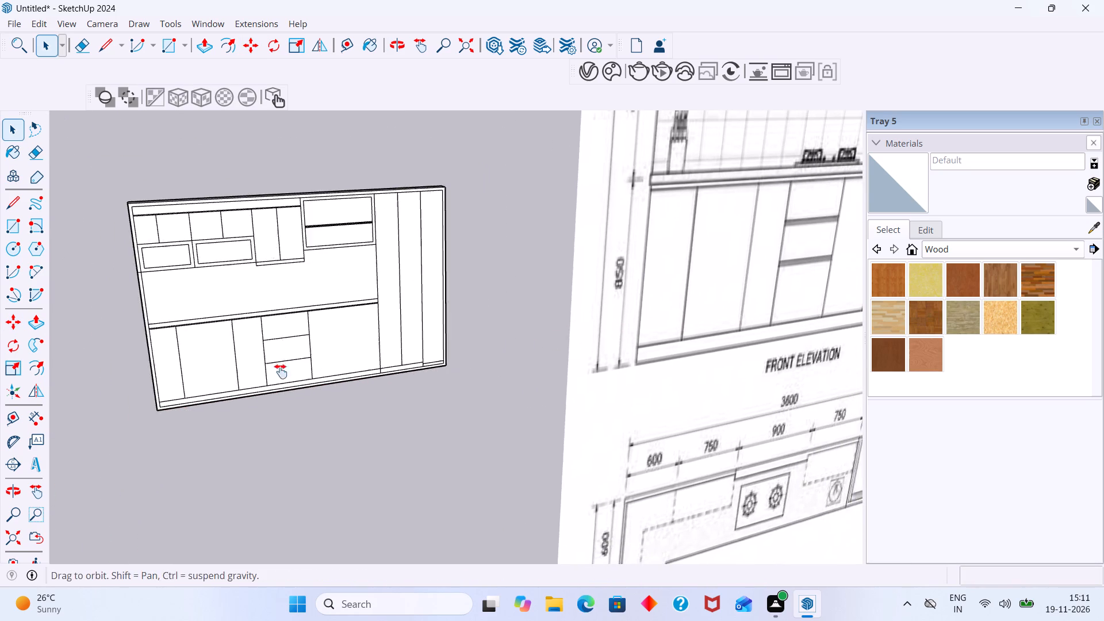
pyautogui.keyDown('shift'); pyautogui.moveTo(281, 371); pyautogui.dragTo(260, 370, button='middle'); pyautogui.keyUp('shift')
pyautogui.scroll(-2, 263, 369)
pyautogui.moveTo(290, 382); pyautogui.dragTo(316, 376, button='middle')
pyautogui.scroll(1, 278, 374)
pyautogui.middleClick(309, 372)
pyautogui.scroll(-2, 306, 369)
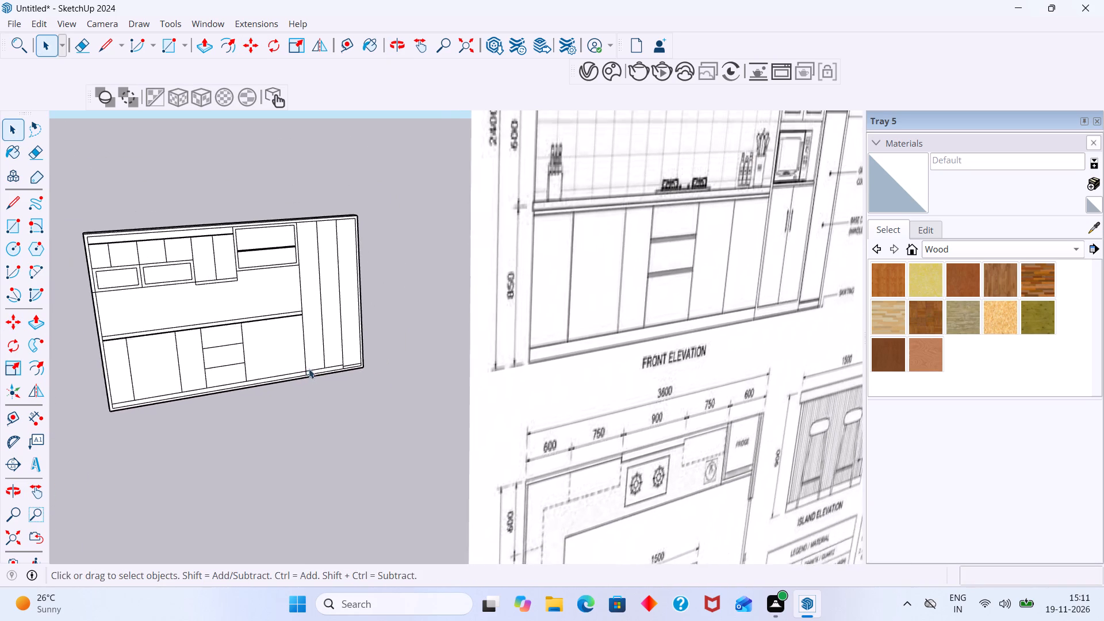
pyautogui.scroll(-2, 309, 369)
pyautogui.moveTo(292, 385); pyautogui.dragTo(342, 386, button='middle')
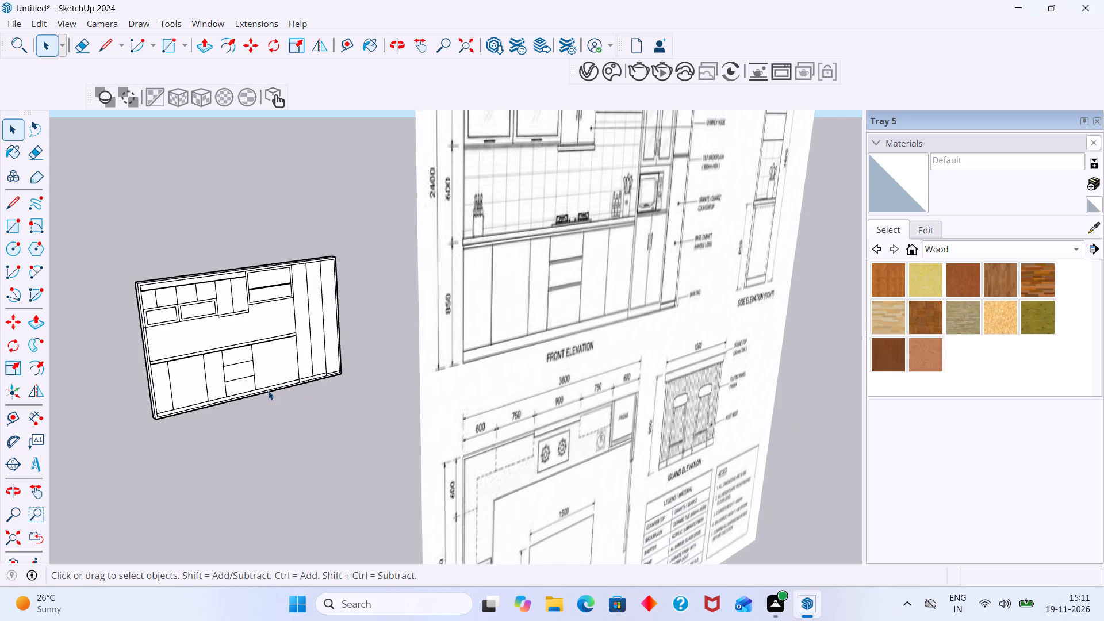
pyautogui.scroll(-1, 276, 363)
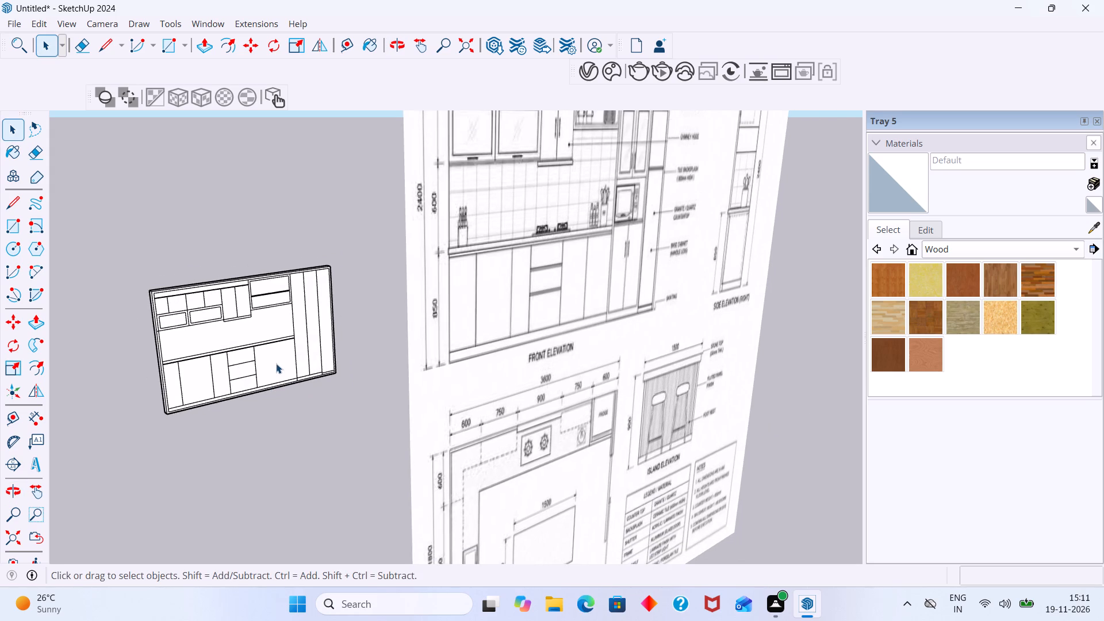
pyautogui.keyDown('shift'); pyautogui.moveTo(262, 363); pyautogui.dragTo(187, 382, button='middle'); pyautogui.keyUp('shift')
pyautogui.moveTo(171, 384); pyautogui.dragTo(140, 381, button='middle')
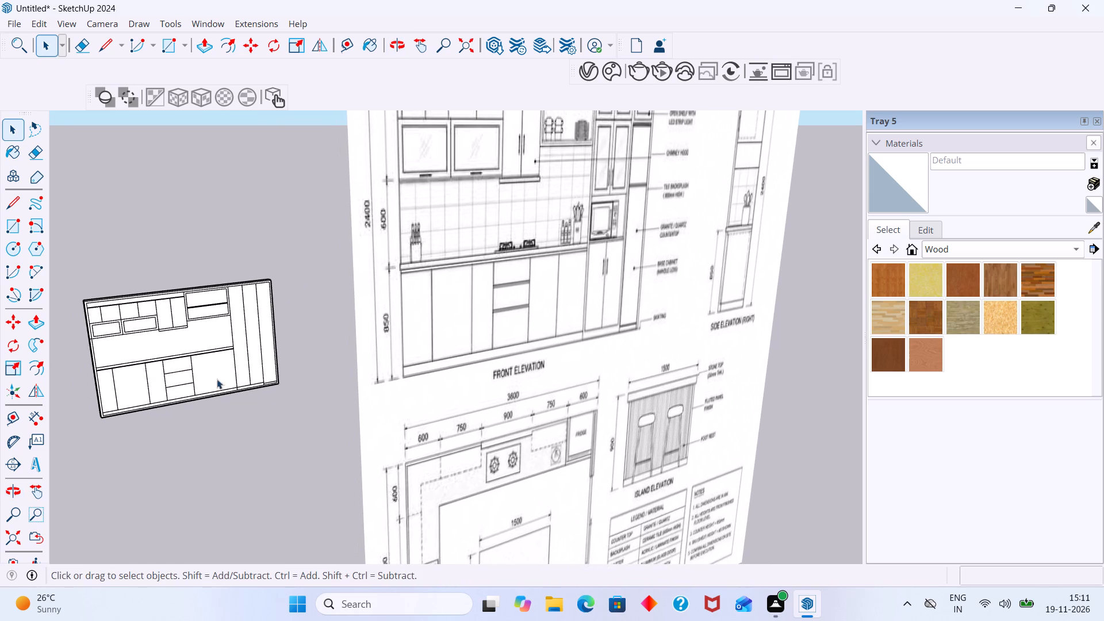
pyautogui.scroll(-2, 251, 371)
pyautogui.moveTo(234, 376); pyautogui.dragTo(228, 336, button='middle')
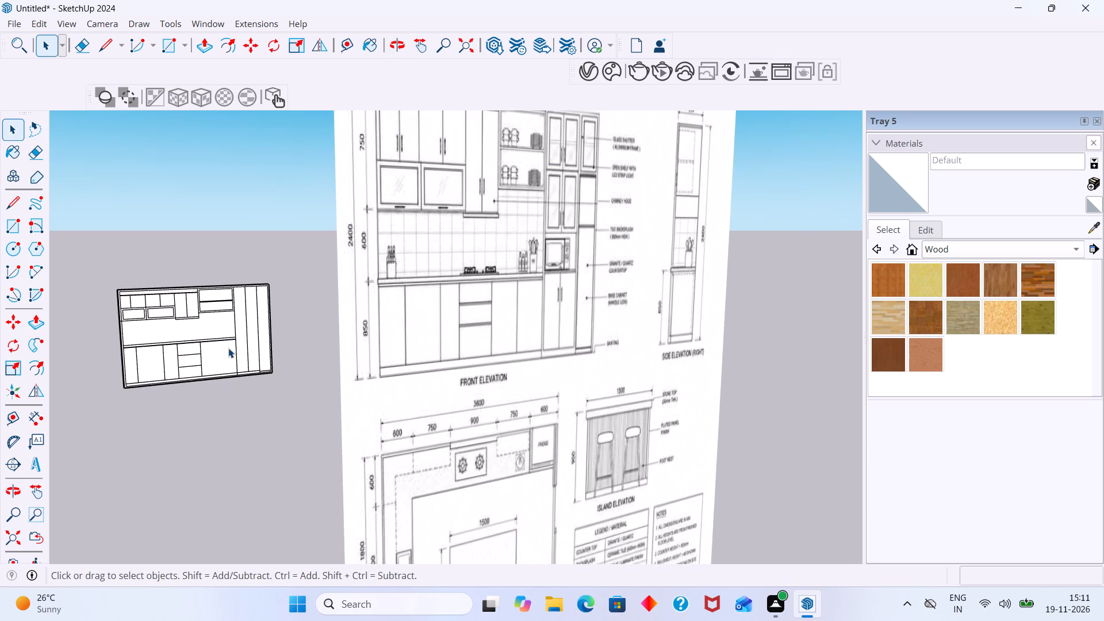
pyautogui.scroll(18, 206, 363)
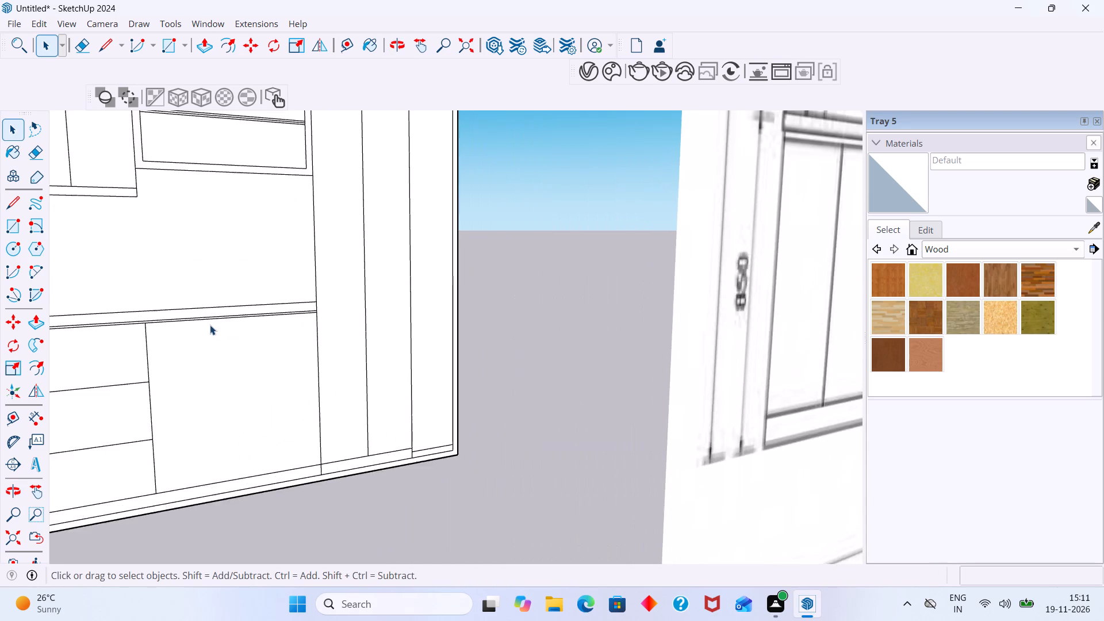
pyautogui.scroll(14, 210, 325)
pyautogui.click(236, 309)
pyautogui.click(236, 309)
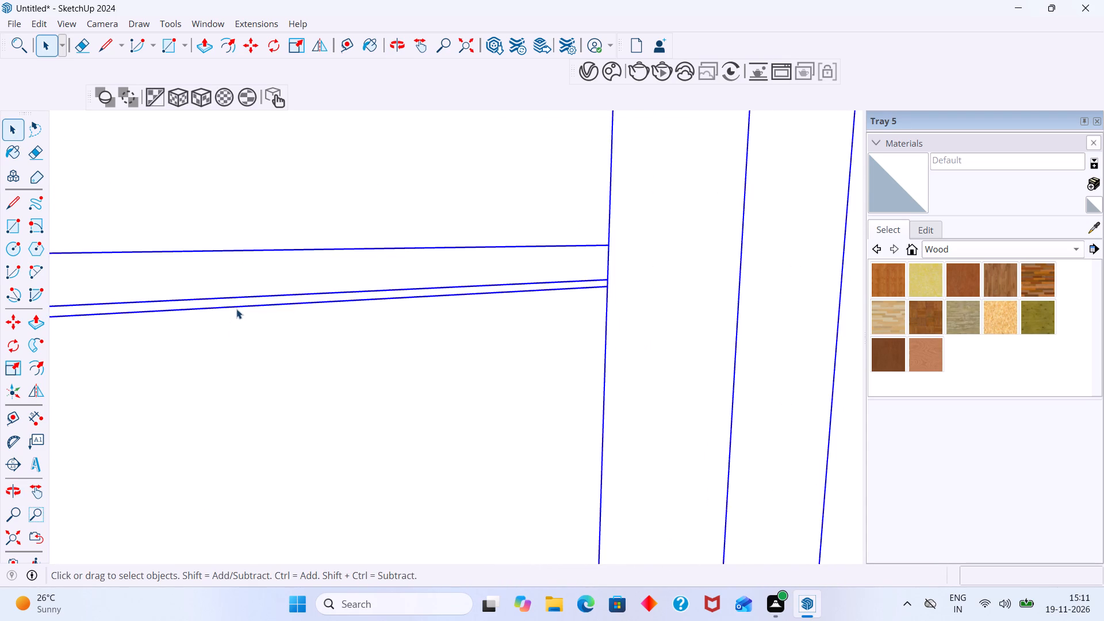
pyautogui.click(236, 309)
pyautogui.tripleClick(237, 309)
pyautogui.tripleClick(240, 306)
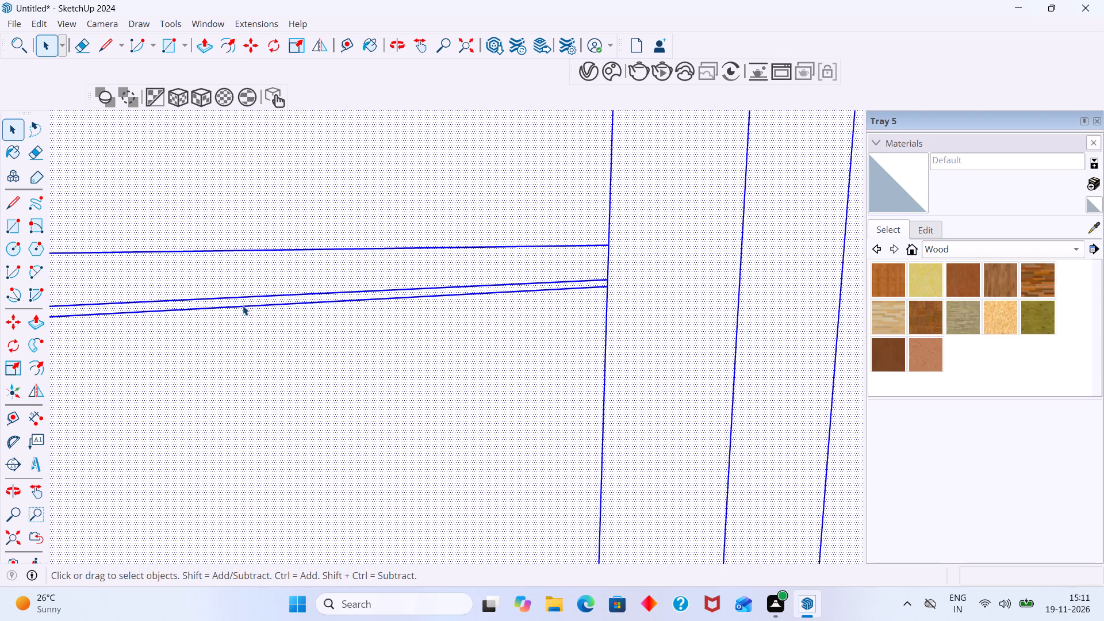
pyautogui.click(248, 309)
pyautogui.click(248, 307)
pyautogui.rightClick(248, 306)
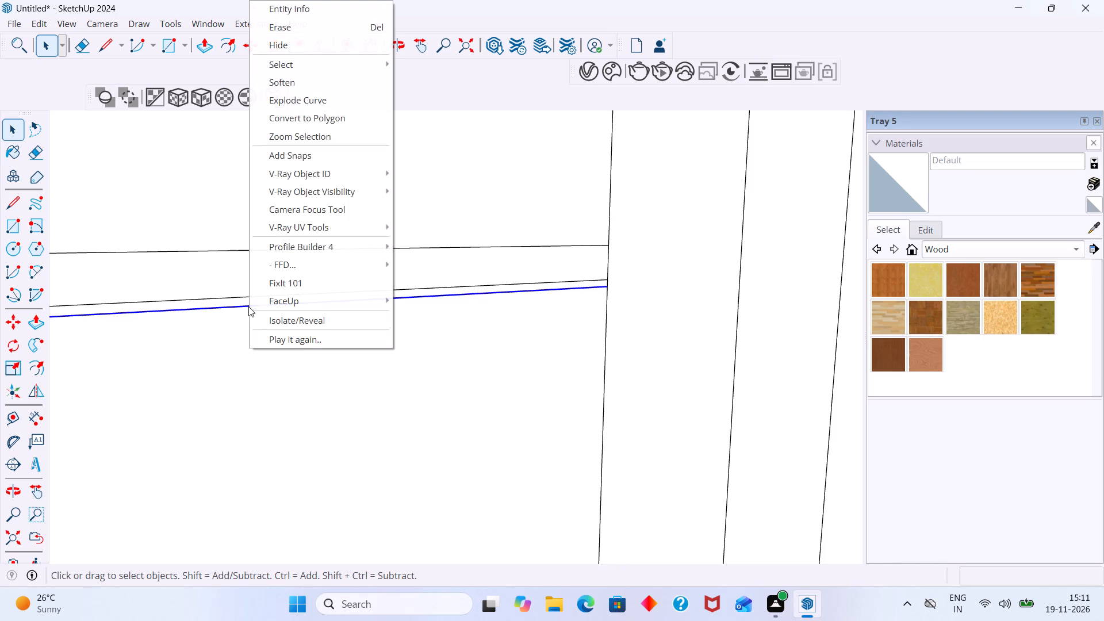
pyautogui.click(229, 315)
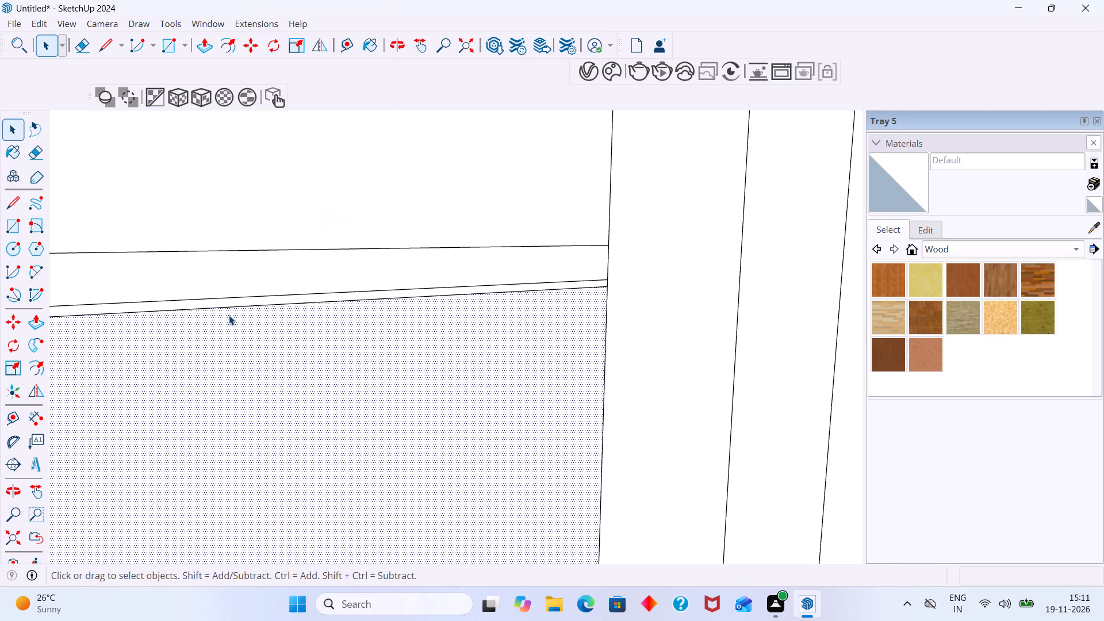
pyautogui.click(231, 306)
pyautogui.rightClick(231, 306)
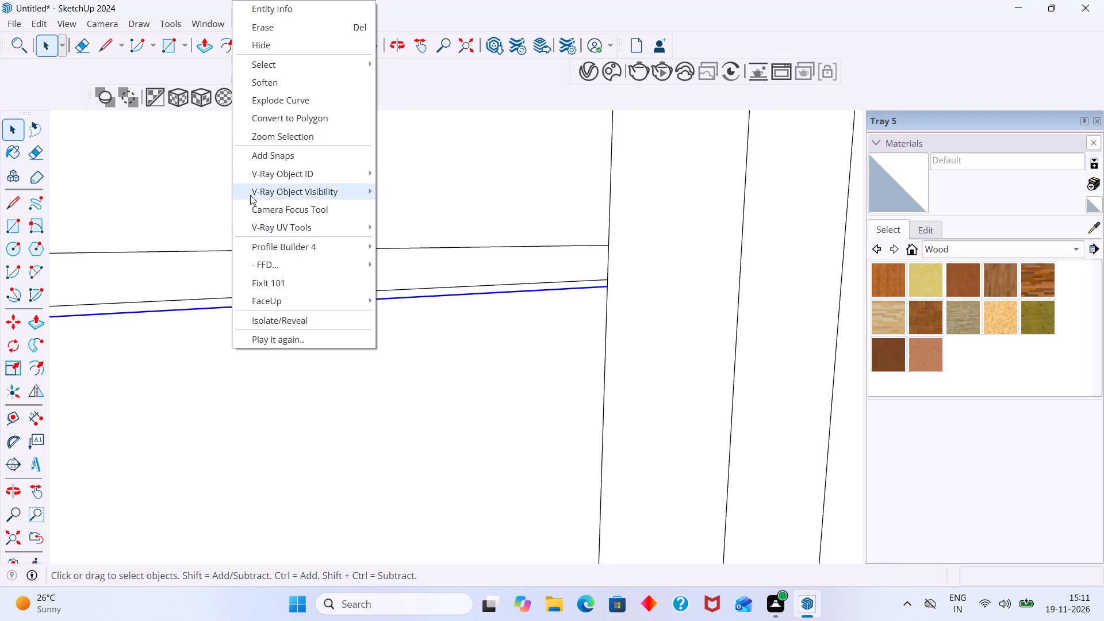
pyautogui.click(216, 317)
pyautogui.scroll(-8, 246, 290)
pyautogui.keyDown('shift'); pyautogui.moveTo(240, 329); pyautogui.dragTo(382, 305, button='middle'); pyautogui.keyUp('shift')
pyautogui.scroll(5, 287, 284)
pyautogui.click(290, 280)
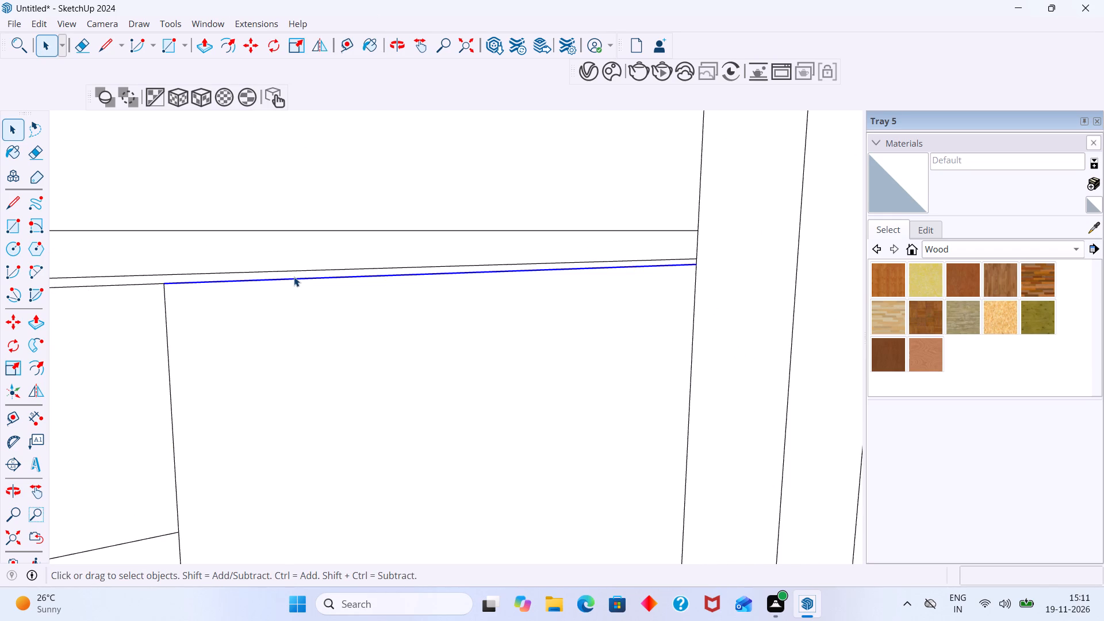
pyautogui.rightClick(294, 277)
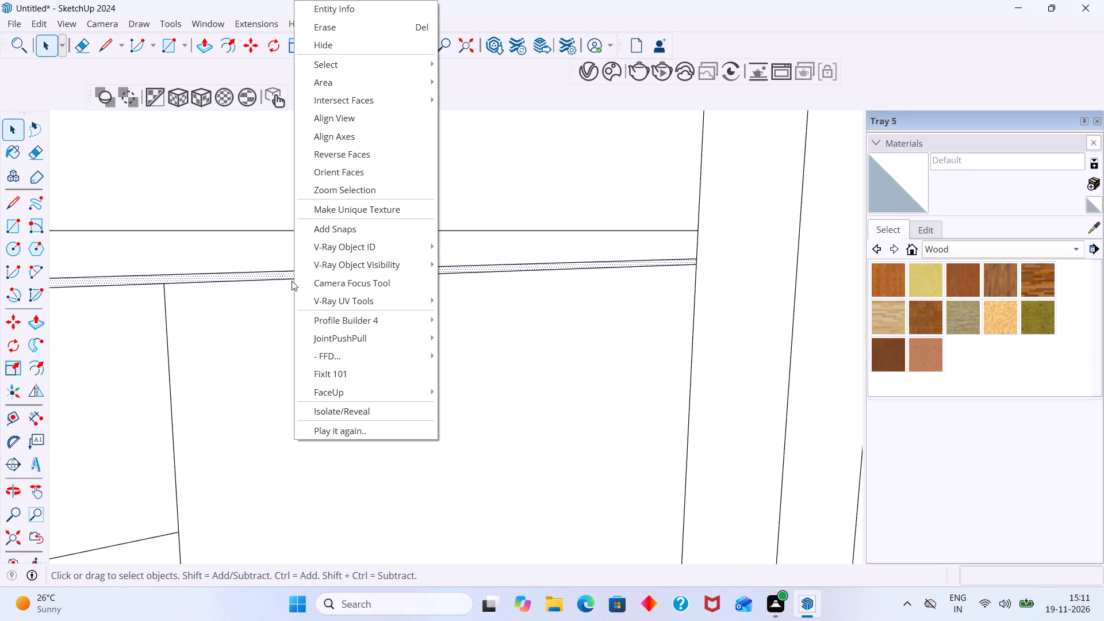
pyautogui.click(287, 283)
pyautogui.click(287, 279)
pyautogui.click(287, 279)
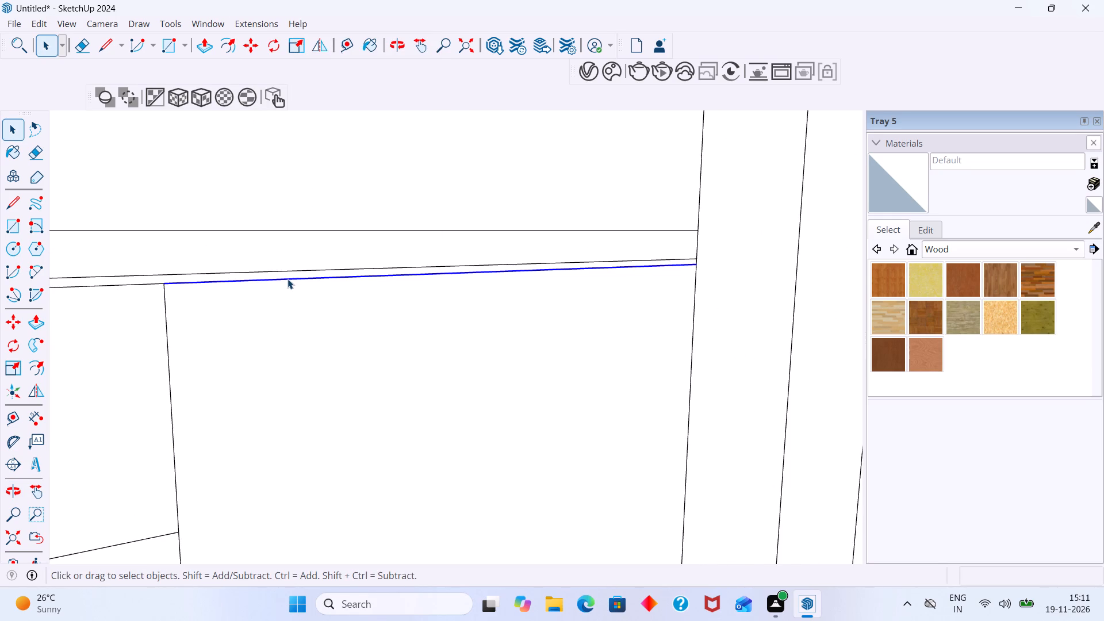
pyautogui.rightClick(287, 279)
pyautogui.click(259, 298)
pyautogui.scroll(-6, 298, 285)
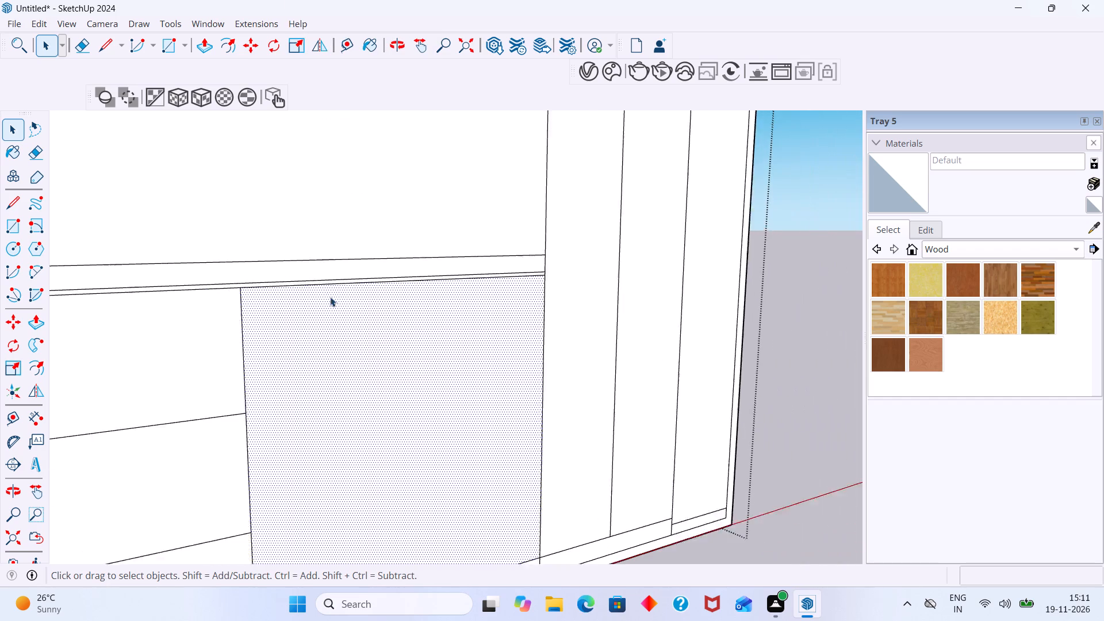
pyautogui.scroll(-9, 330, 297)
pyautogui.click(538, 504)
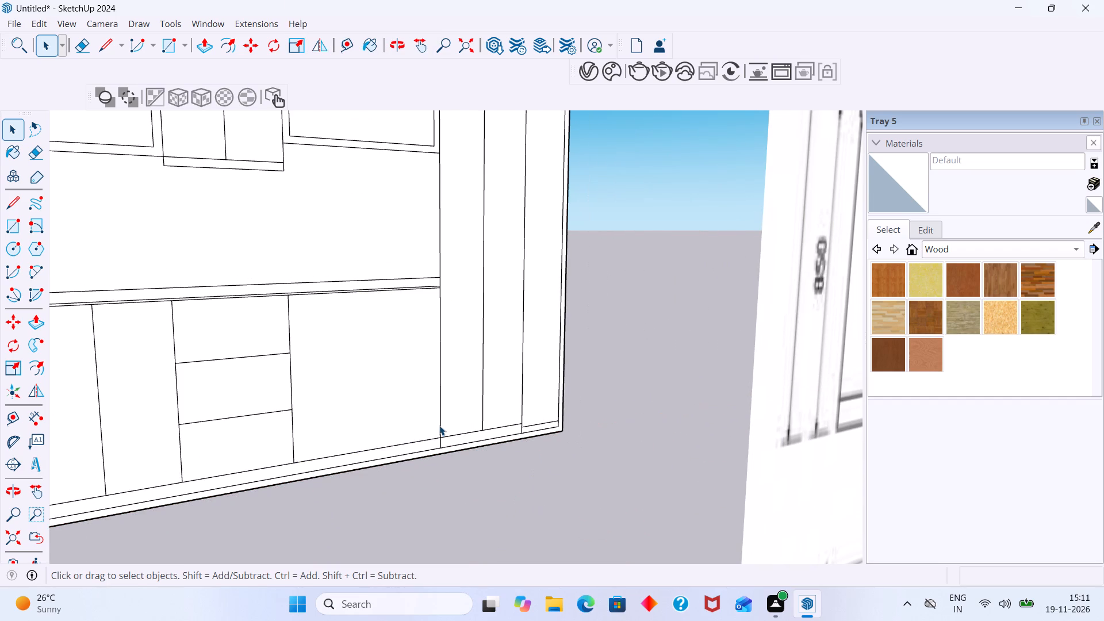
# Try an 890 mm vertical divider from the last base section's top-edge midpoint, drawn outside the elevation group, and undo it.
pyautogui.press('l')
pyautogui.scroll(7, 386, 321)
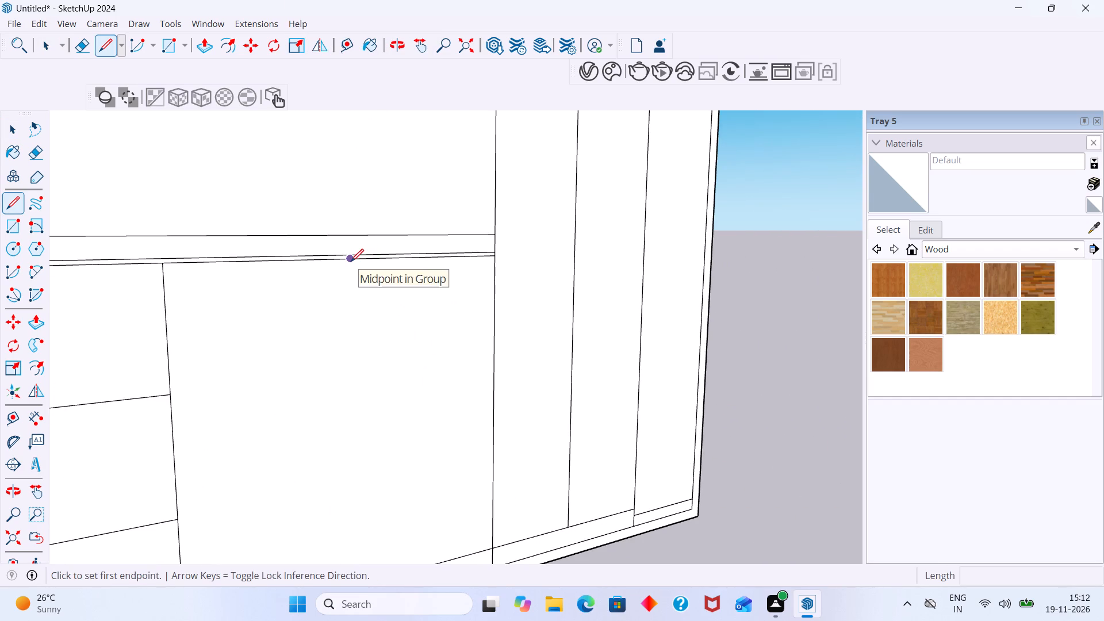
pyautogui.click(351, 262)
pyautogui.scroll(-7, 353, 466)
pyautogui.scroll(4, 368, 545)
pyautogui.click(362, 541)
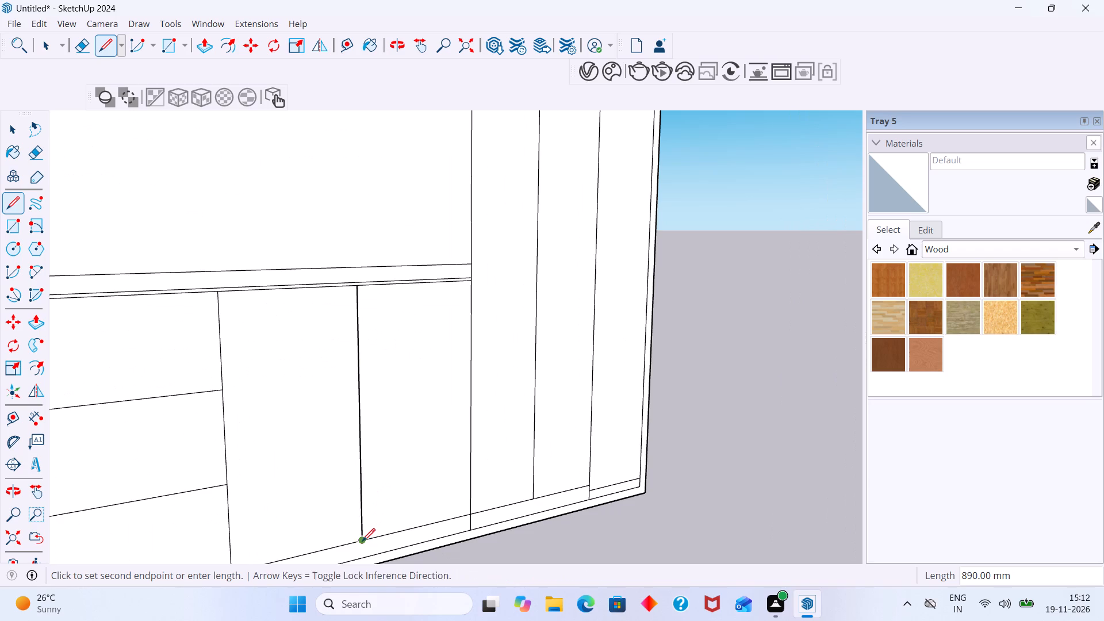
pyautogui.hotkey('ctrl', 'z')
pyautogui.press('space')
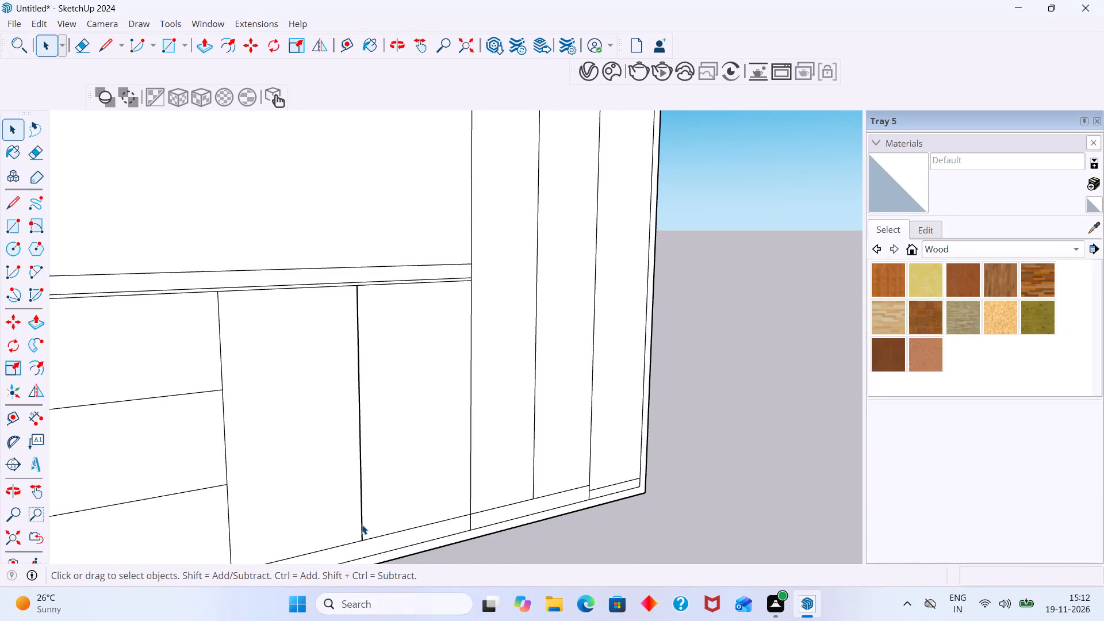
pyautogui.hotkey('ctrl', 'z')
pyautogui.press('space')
# Inside the elevation group, draw an 890 mm vertical line from the last base section's top-edge midpoint to the skirting line, and leave the group.
pyautogui.tripleClick(359, 501)
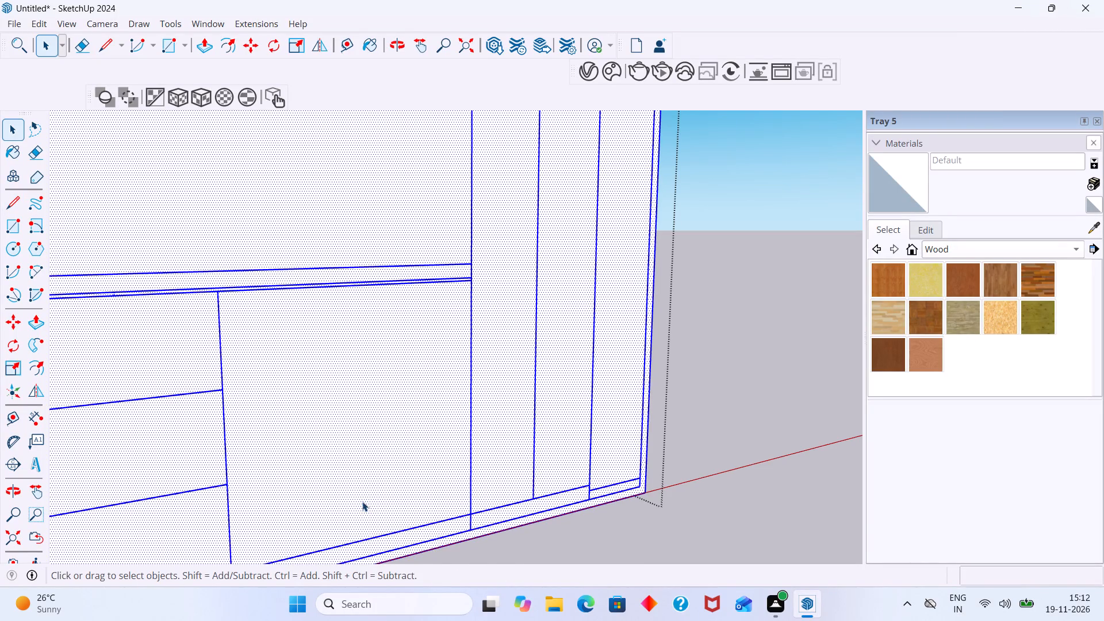
pyautogui.press('l')
pyautogui.click(357, 288)
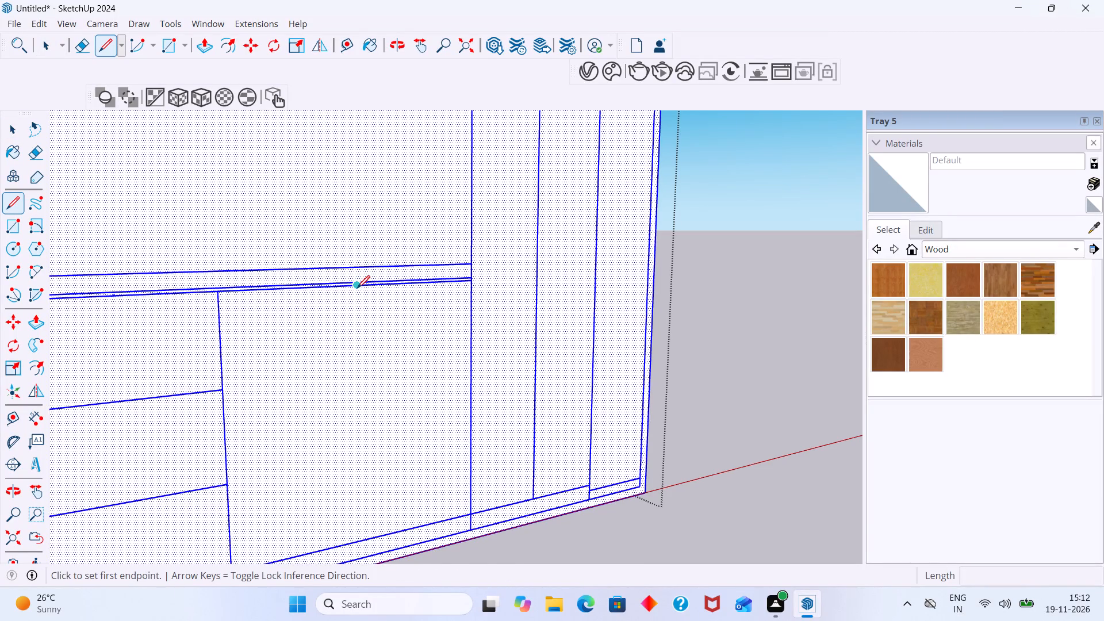
pyautogui.click(362, 539)
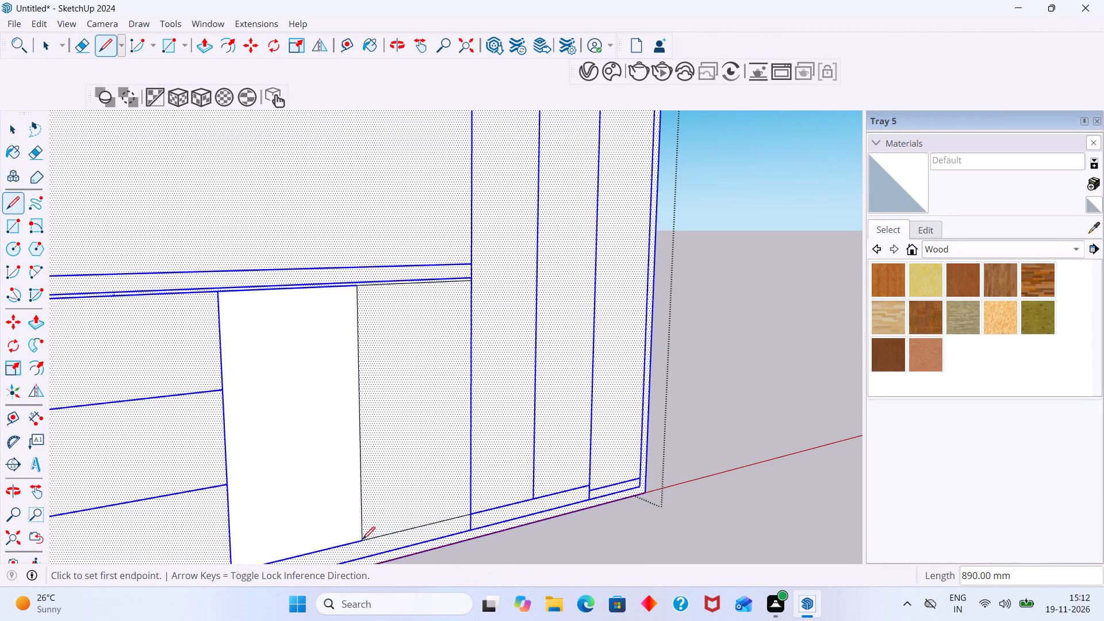
pyautogui.press('space')
pyautogui.click(707, 438)
# Compare the modelled base cabinets, open shelf and tall unit with the front elevation reference drawing.
pyautogui.scroll(-11, 706, 404)
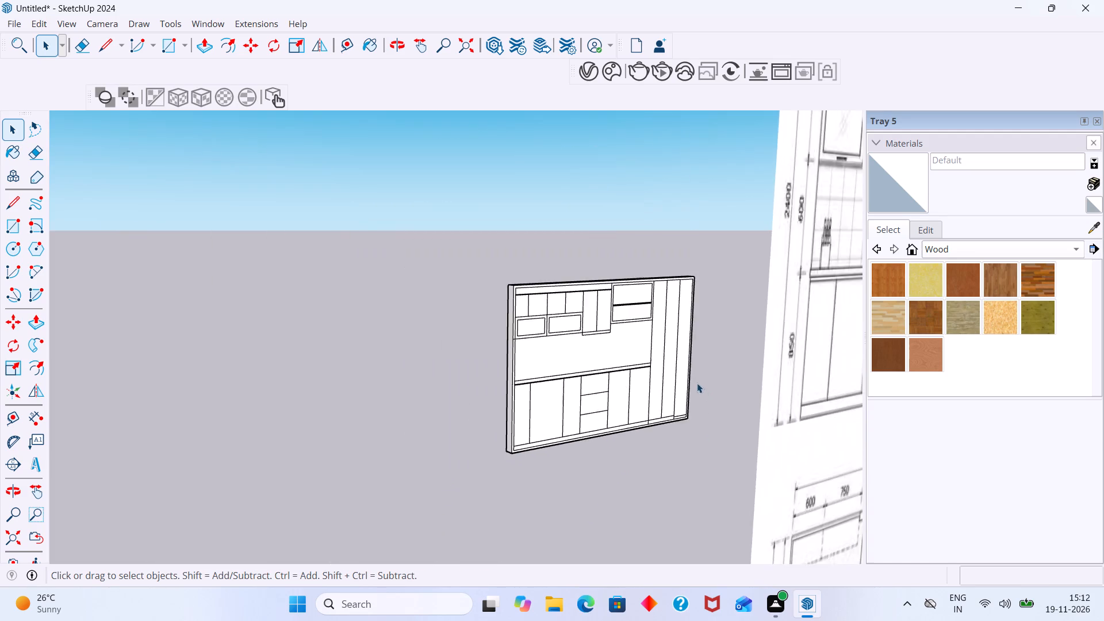
pyautogui.moveTo(684, 386); pyautogui.dragTo(565, 416, button='middle')
pyautogui.scroll(-3, 565, 416)
pyautogui.keyDown('shift'); pyautogui.moveTo(570, 417); pyautogui.dragTo(252, 425, button='middle'); pyautogui.keyUp('shift')
pyautogui.scroll(-2, 286, 425)
pyautogui.scroll(-3, 364, 436)
pyautogui.moveTo(355, 444); pyautogui.dragTo(365, 444, button='middle')
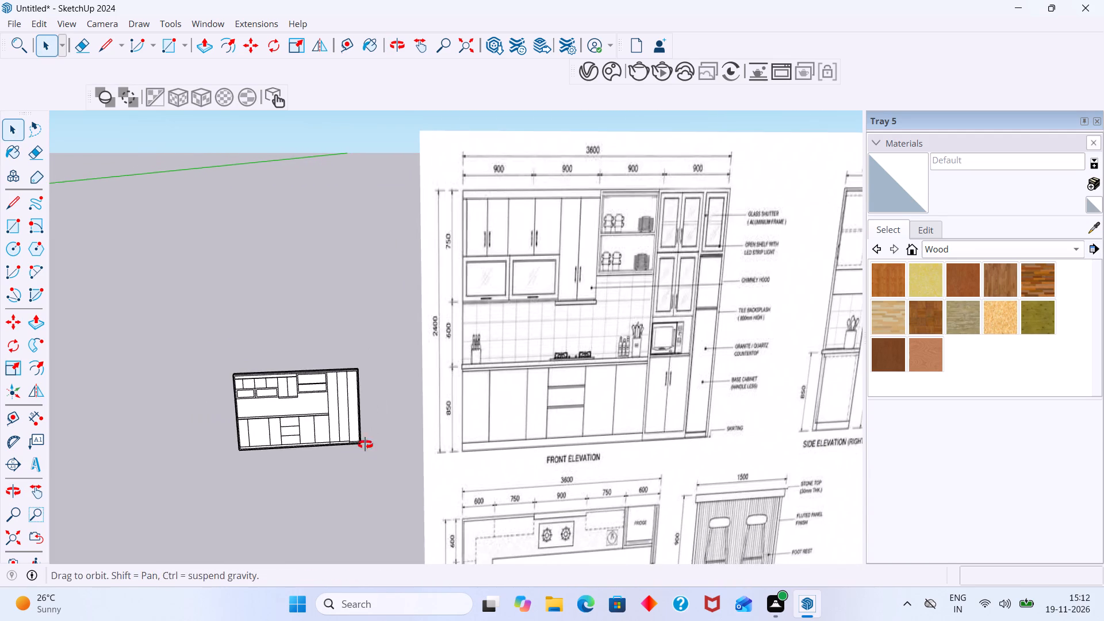
pyautogui.moveTo(365, 444); pyautogui.dragTo(412, 427, button='middle')
pyautogui.moveTo(395, 434); pyautogui.dragTo(424, 421, button='middle')
pyautogui.moveTo(384, 433); pyautogui.dragTo(427, 425, button='middle')
pyautogui.scroll(4, 357, 435)
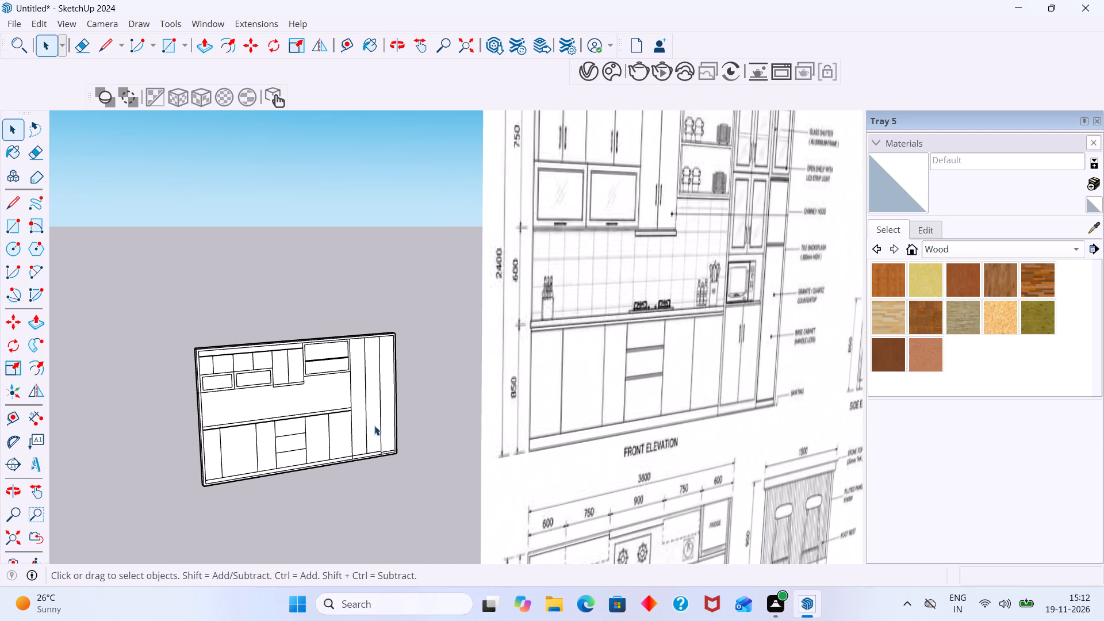
pyautogui.moveTo(377, 422); pyautogui.dragTo(378, 484, button='middle')
pyautogui.keyDown('shift'); pyautogui.scroll(1, 378, 484); pyautogui.keyUp('shift')
pyautogui.keyDown('shift'); pyautogui.moveTo(389, 457); pyautogui.dragTo(384, 488, button='middle'); pyautogui.keyUp('shift')
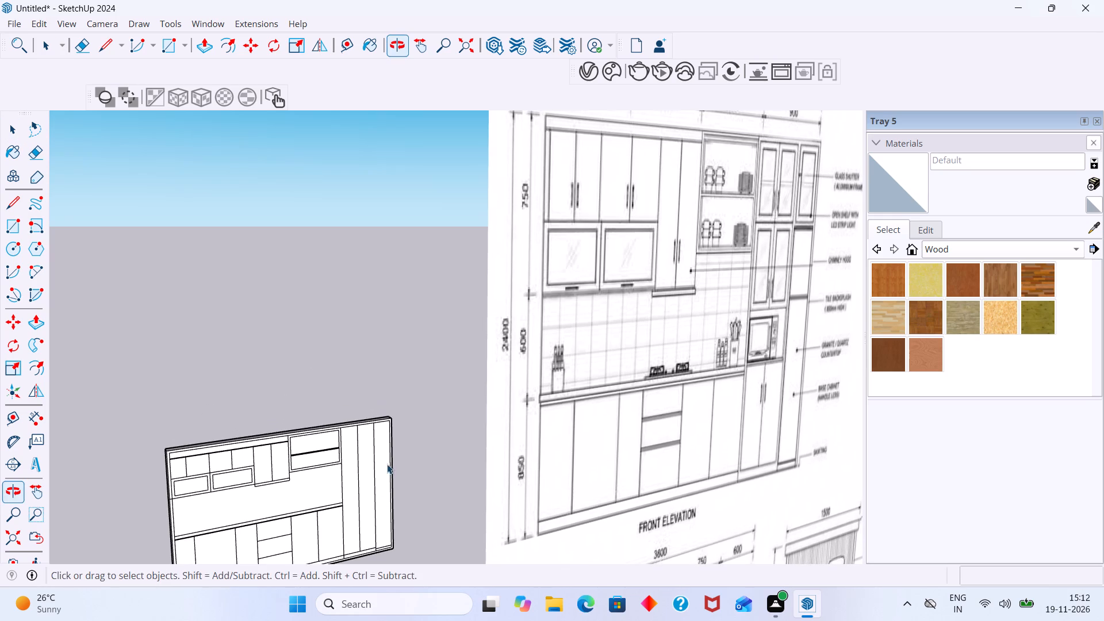
pyautogui.moveTo(386, 470); pyautogui.dragTo(417, 458, button='middle')
pyautogui.scroll(2, 359, 438)
pyautogui.scroll(-1, 356, 437)
pyautogui.moveTo(356, 437); pyautogui.dragTo(294, 449, button='middle')
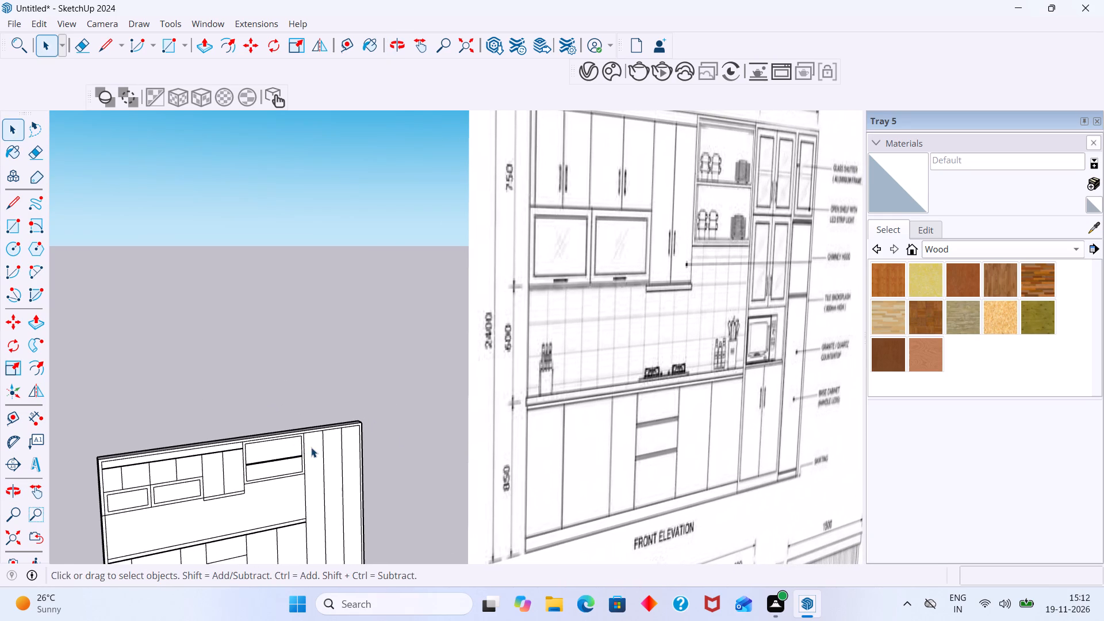
pyautogui.moveTo(253, 432); pyautogui.dragTo(208, 421, button='middle')
pyautogui.scroll(4, 246, 462)
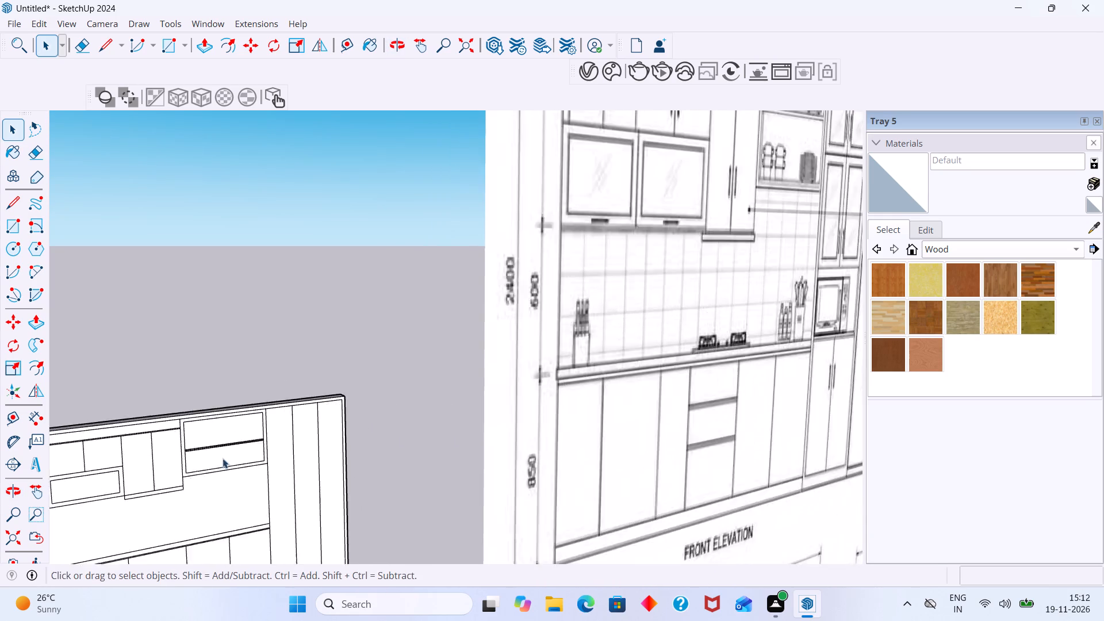
pyautogui.scroll(14, 223, 458)
pyautogui.scroll(-12, 195, 445)
pyautogui.scroll(6, 191, 450)
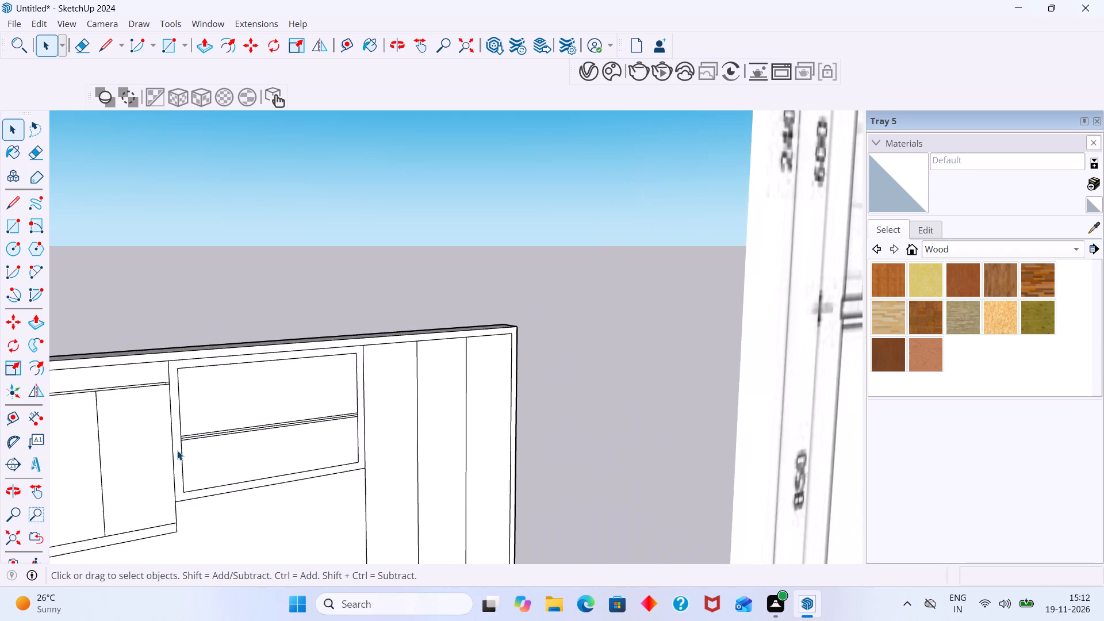
pyautogui.scroll(20, 177, 450)
pyautogui.middleClick(180, 429)
pyautogui.scroll(-13, 181, 430)
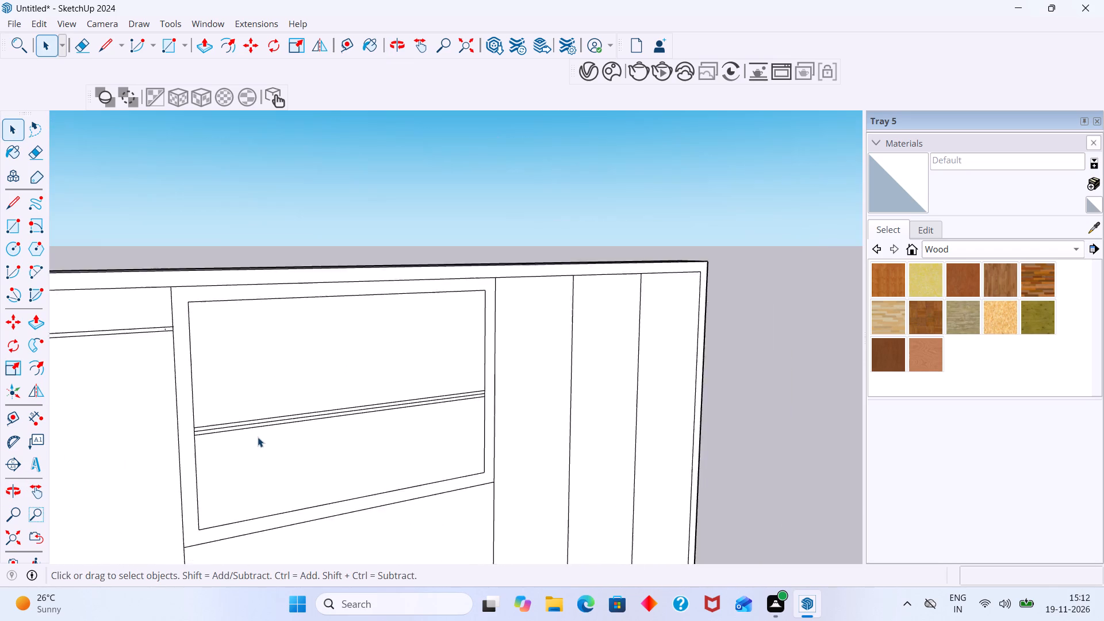
pyautogui.scroll(-17, 258, 437)
pyautogui.moveTo(310, 428); pyautogui.dragTo(233, 427, button='middle')
pyautogui.scroll(-8, 240, 421)
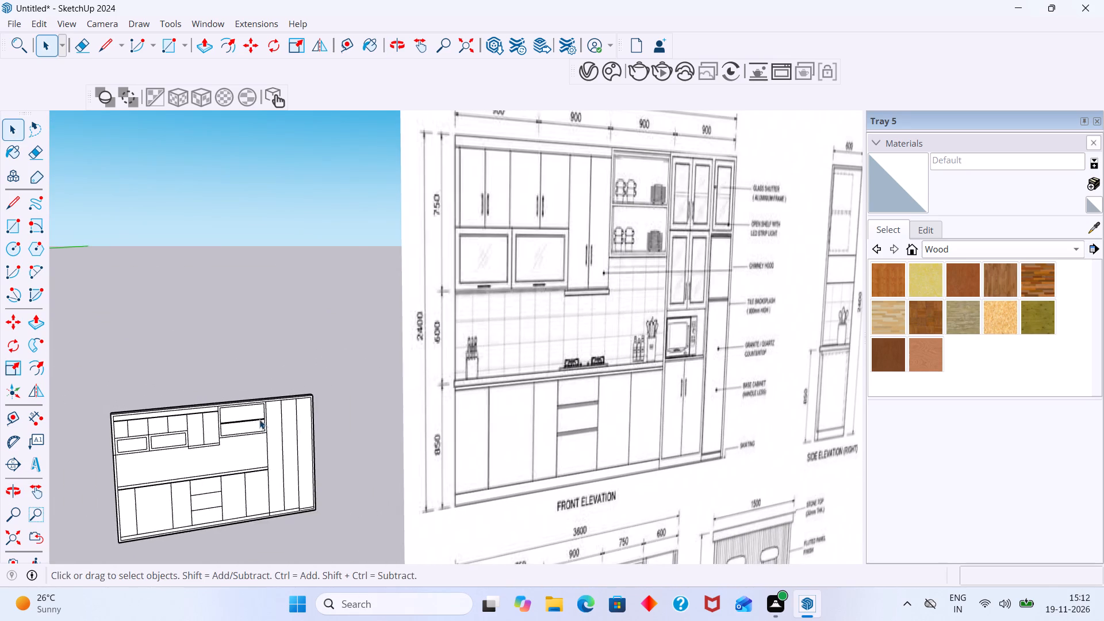
pyautogui.keyDown('shift'); pyautogui.moveTo(255, 418); pyautogui.dragTo(208, 419, button='middle'); pyautogui.keyUp('shift')
pyautogui.moveTo(210, 416); pyautogui.dragTo(224, 415, button='middle')
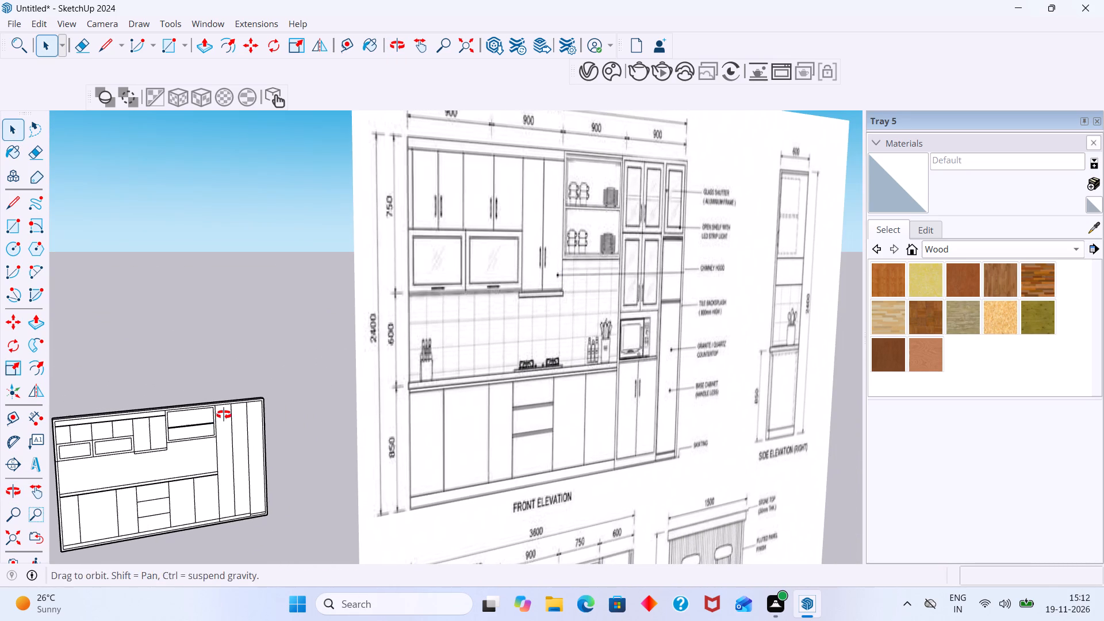
pyautogui.moveTo(224, 415); pyautogui.dragTo(224, 414, button='middle')
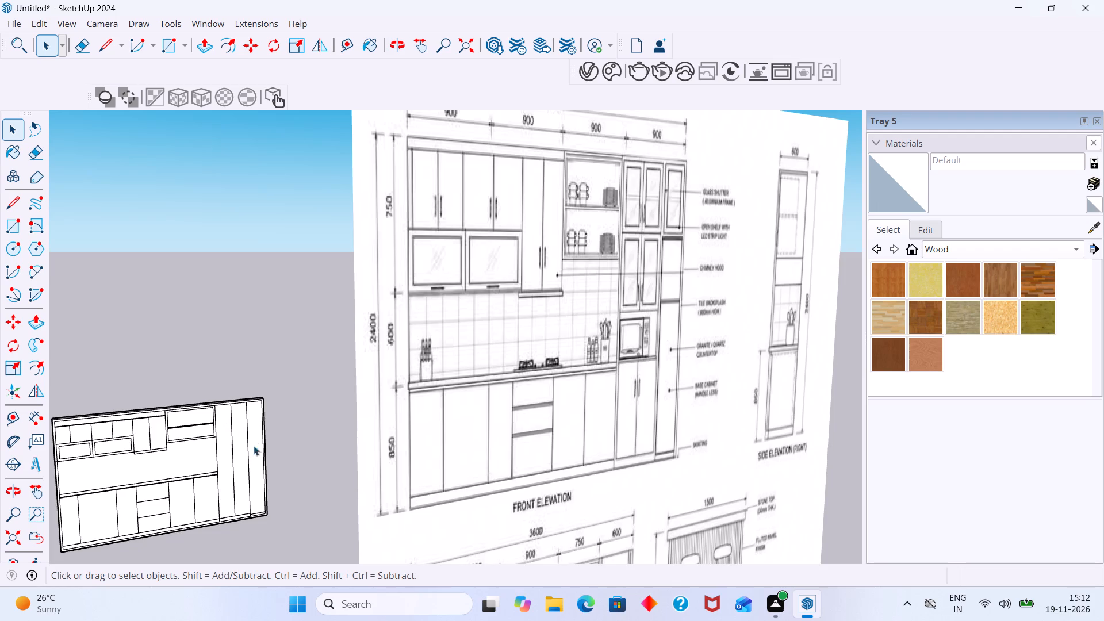
pyautogui.scroll(7, 254, 446)
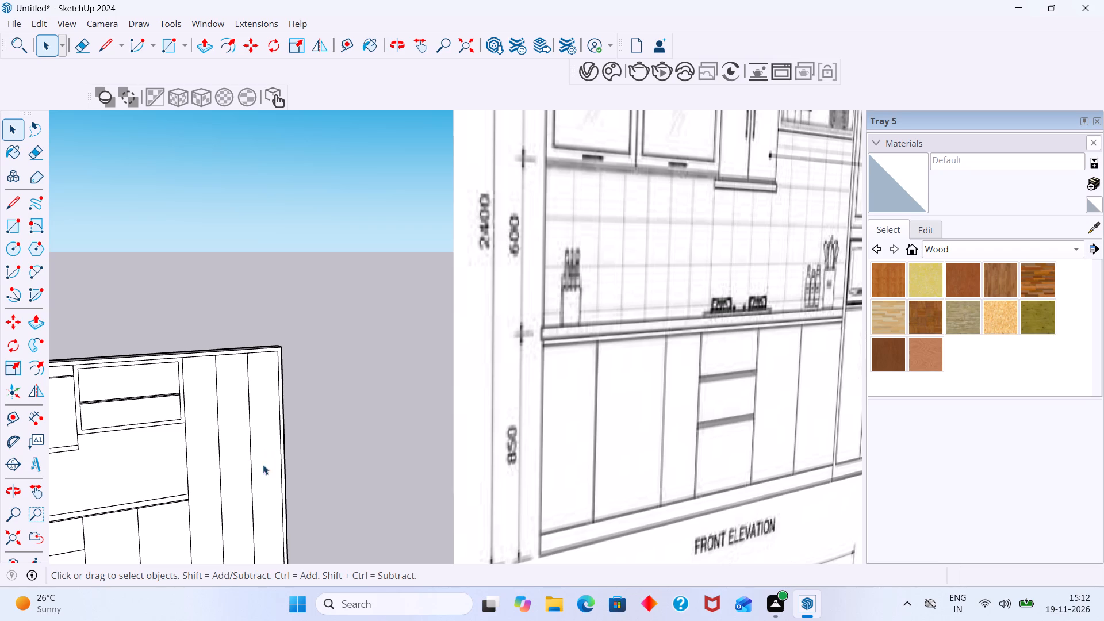
pyautogui.scroll(-9, 320, 415)
pyautogui.moveTo(296, 431); pyautogui.dragTo(271, 411, button='middle')
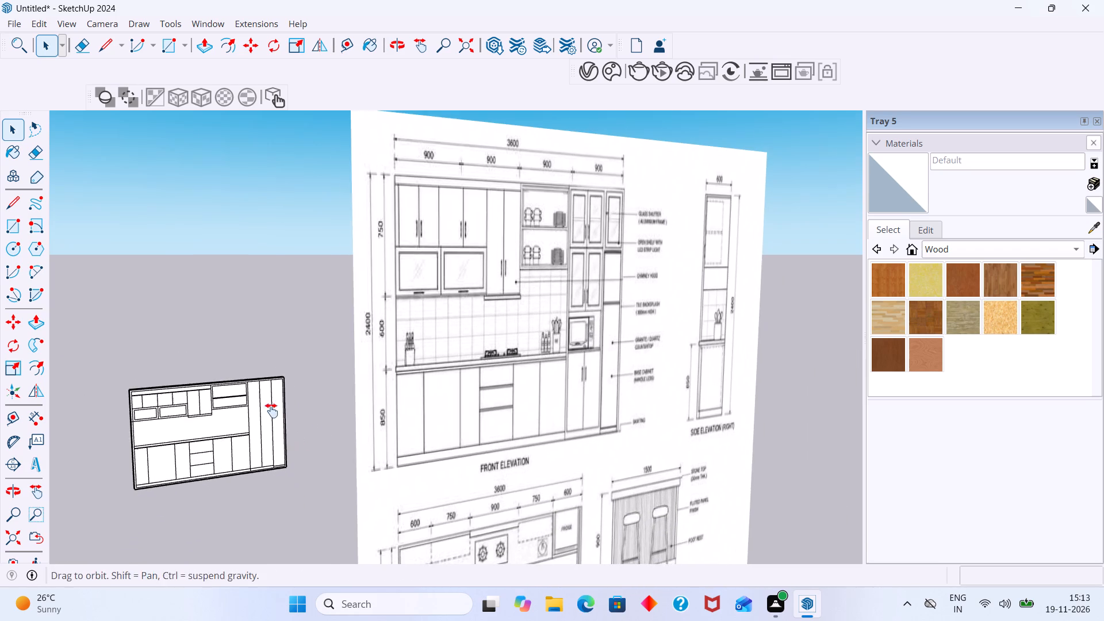
pyautogui.moveTo(271, 411); pyautogui.dragTo(266, 408, button='middle')
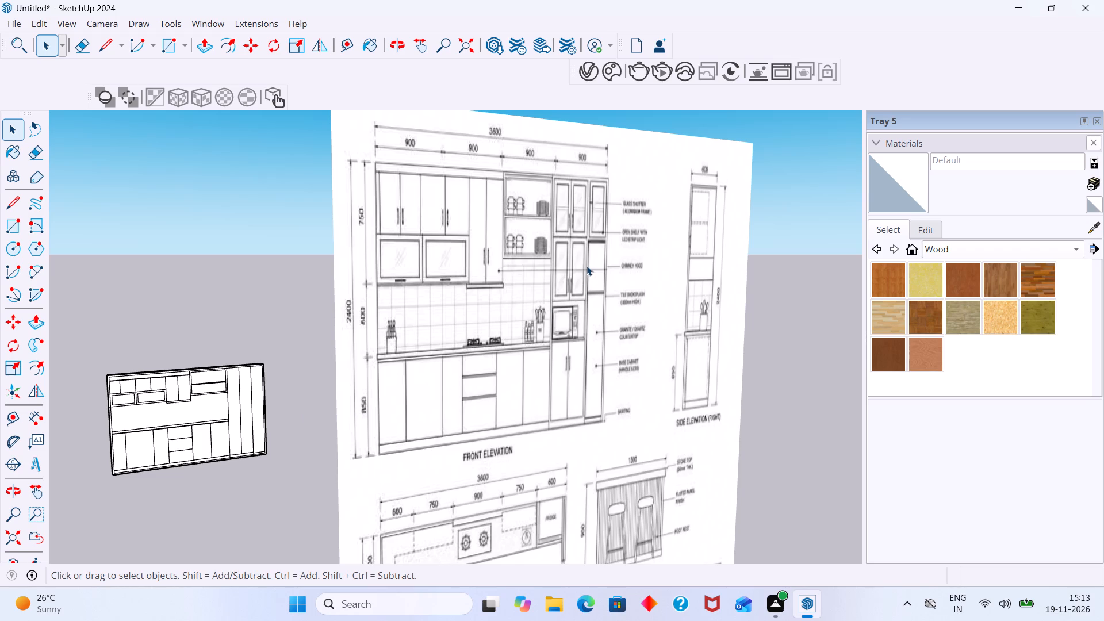
pyautogui.moveTo(363, 386); pyautogui.dragTo(335, 394, button='middle')
# Inside the elevation group, draw a 600 mm horizontal line from the countertop's top end across the first two tall unit columns.
pyautogui.scroll(10, 236, 406)
pyautogui.tripleClick(236, 406)
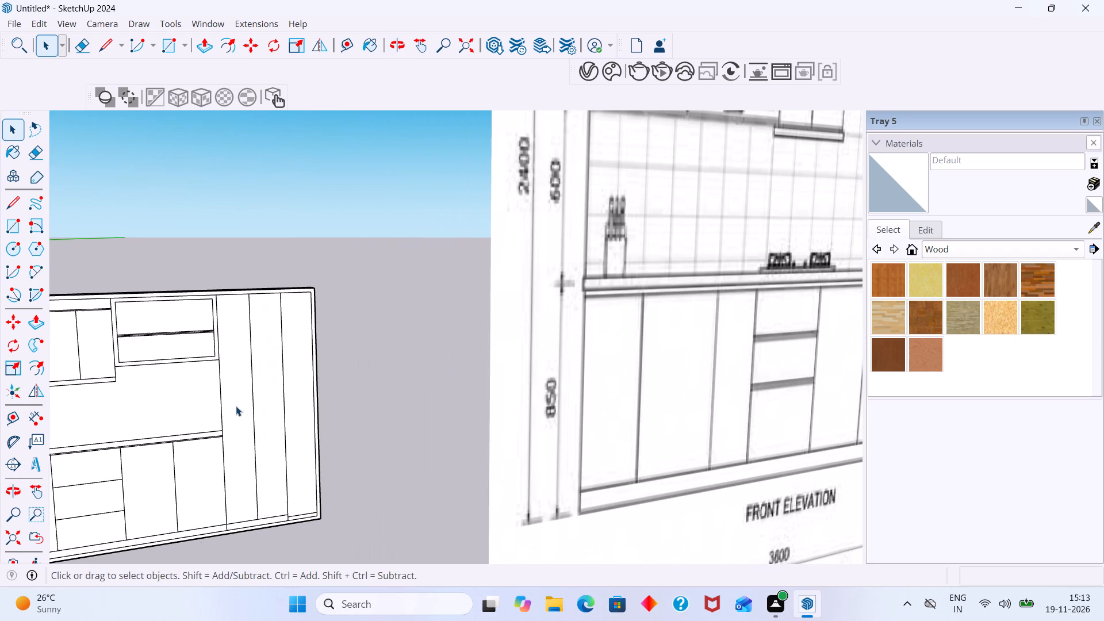
pyautogui.click(240, 407)
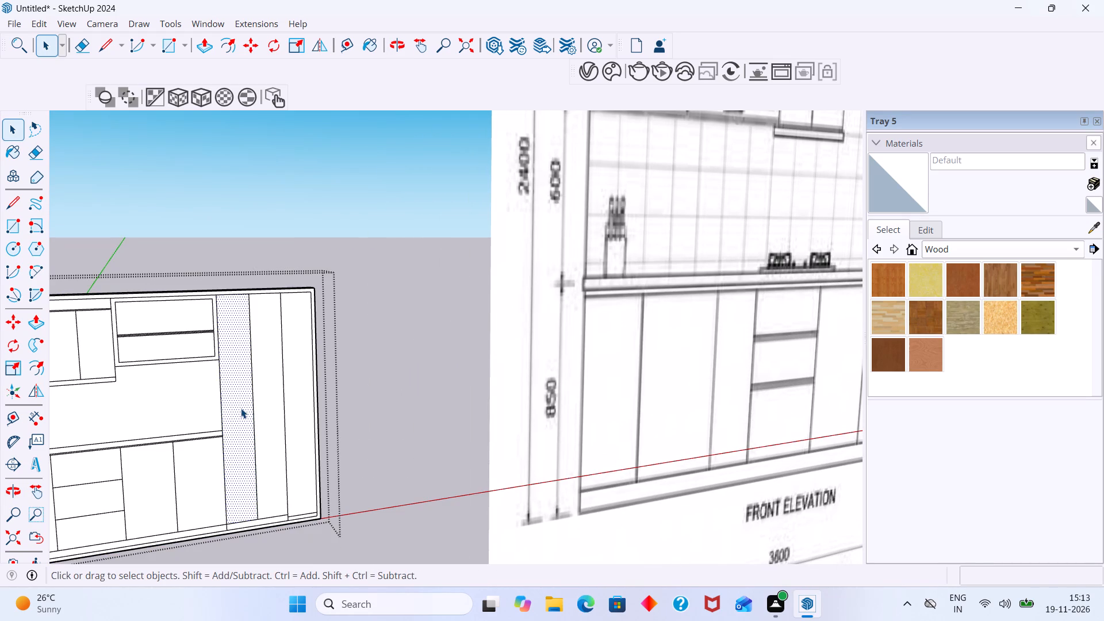
pyautogui.press('l')
pyautogui.scroll(-8, 239, 412)
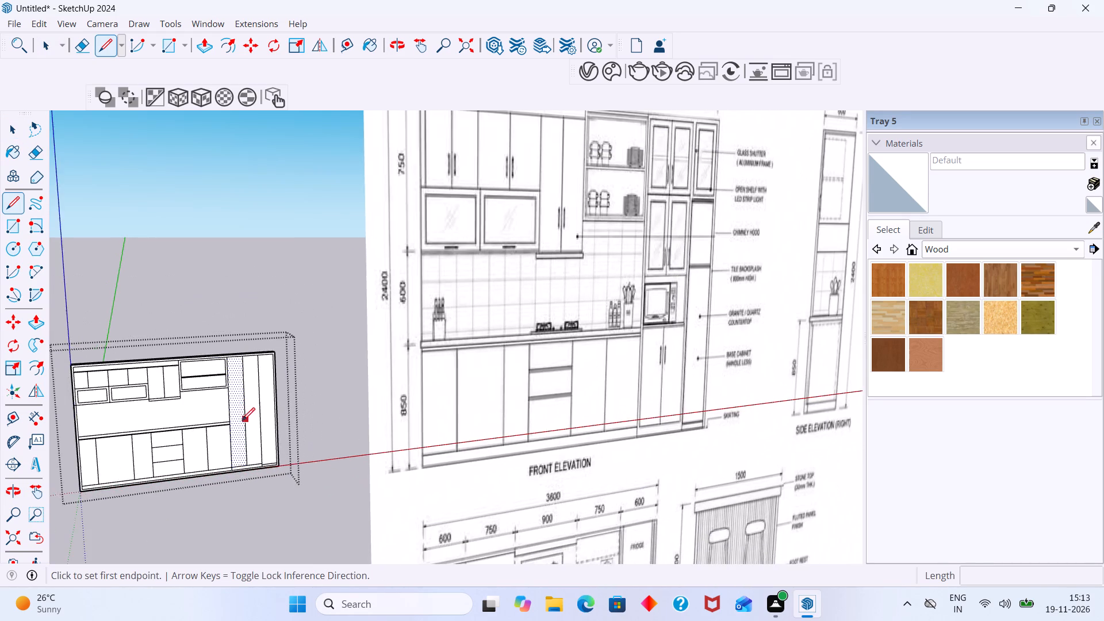
pyautogui.keyDown('shift'); pyautogui.moveTo(242, 420); pyautogui.dragTo(200, 425, button='middle'); pyautogui.keyUp('shift')
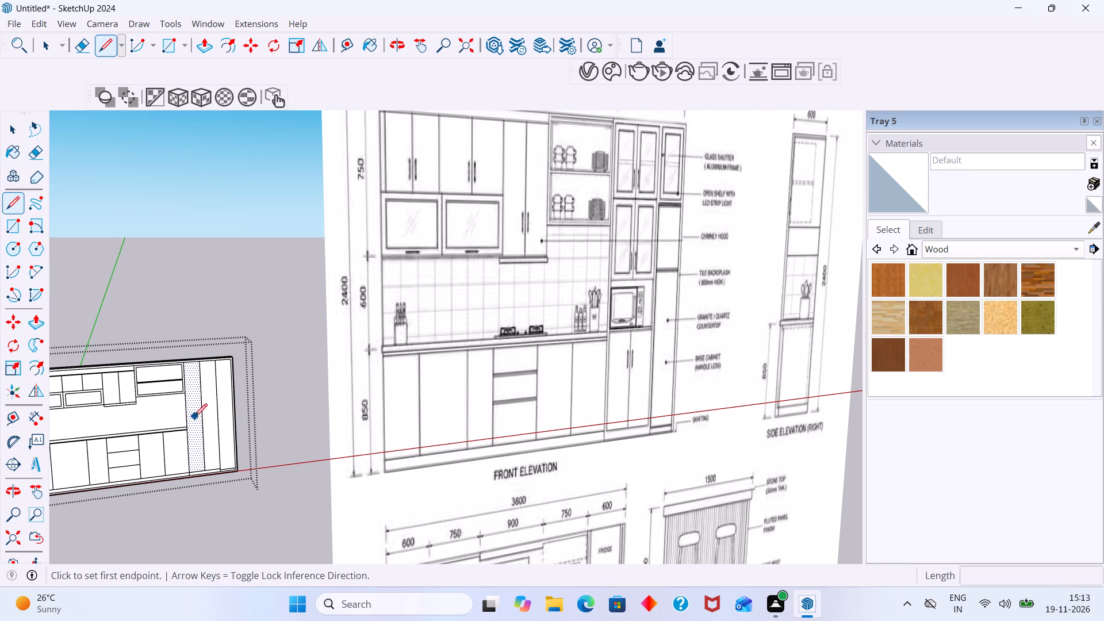
pyautogui.scroll(3, 191, 440)
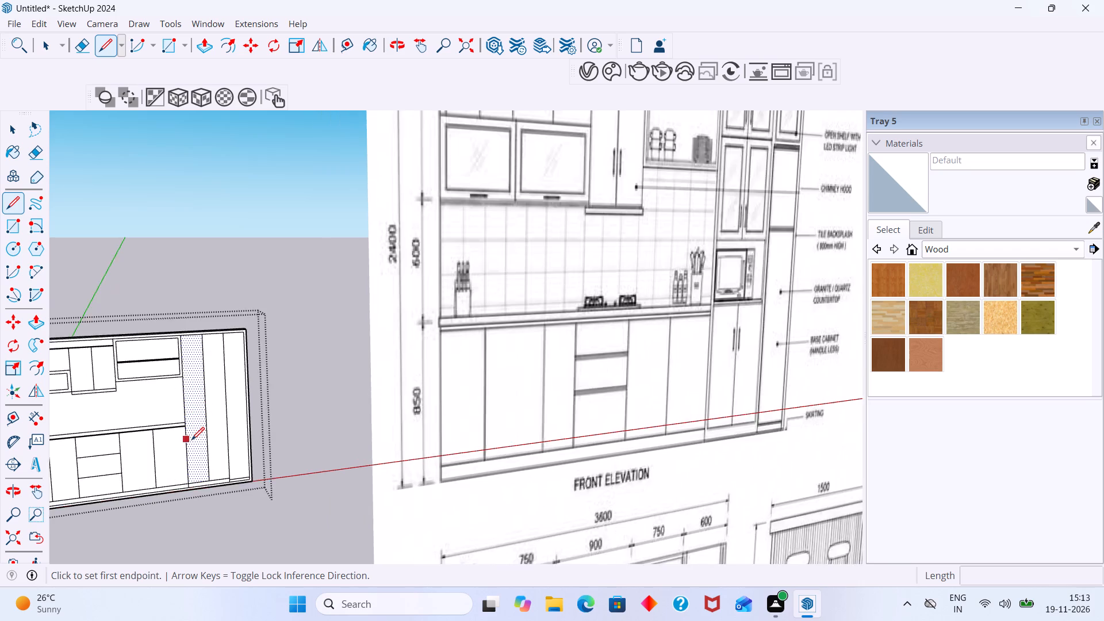
pyautogui.scroll(2, 191, 440)
pyautogui.scroll(-1, 191, 436)
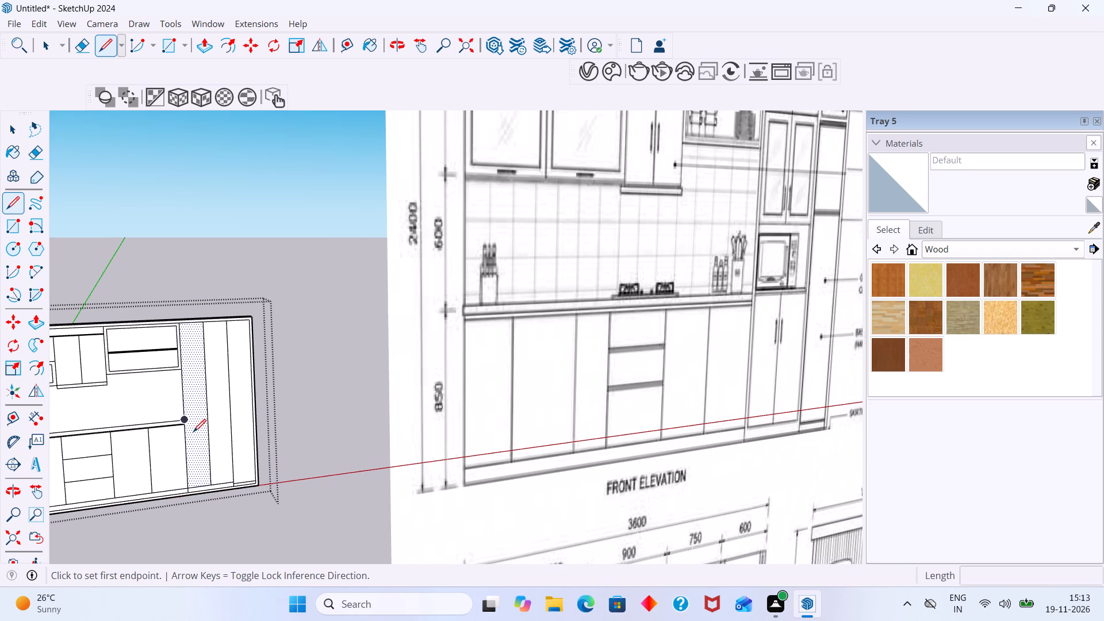
pyautogui.scroll(12, 171, 425)
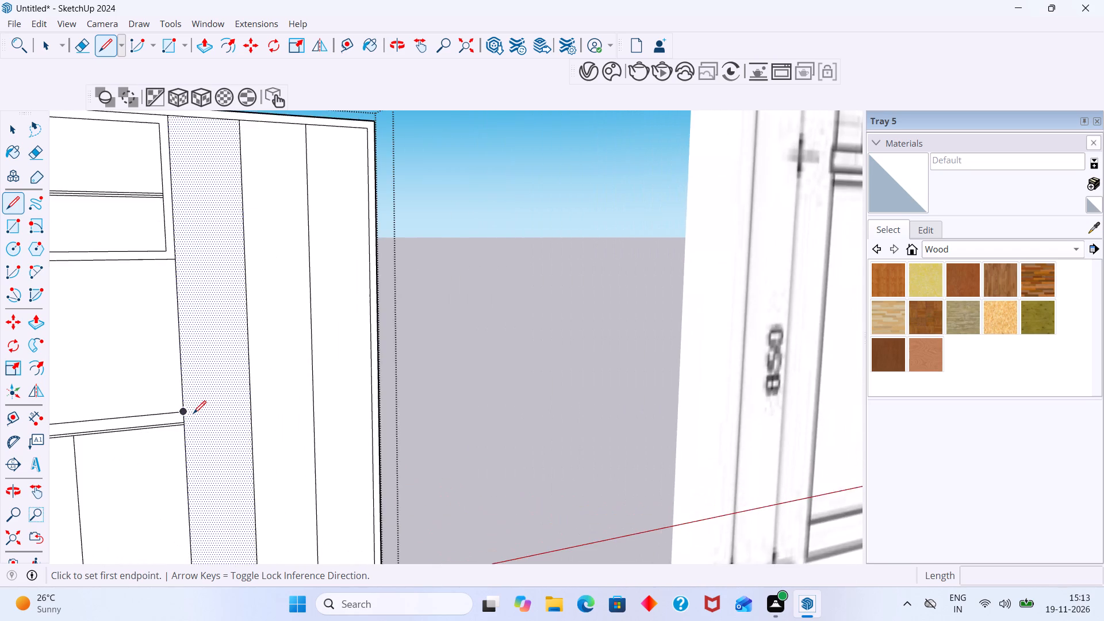
pyautogui.scroll(5, 193, 413)
pyautogui.click(176, 413)
pyautogui.scroll(-9, 262, 393)
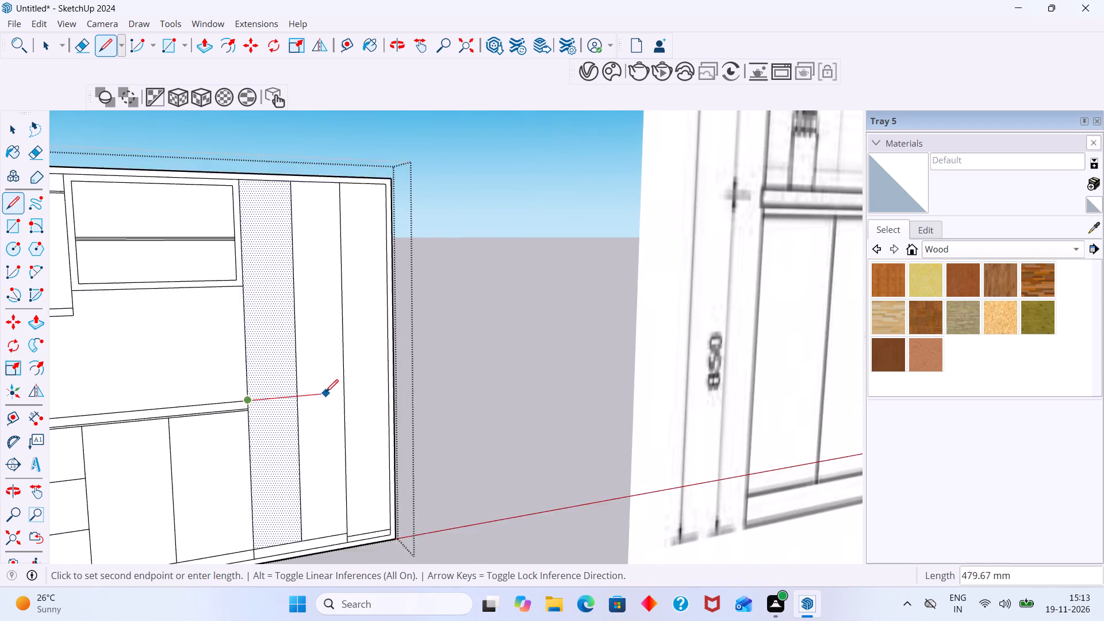
pyautogui.scroll(-14, 325, 392)
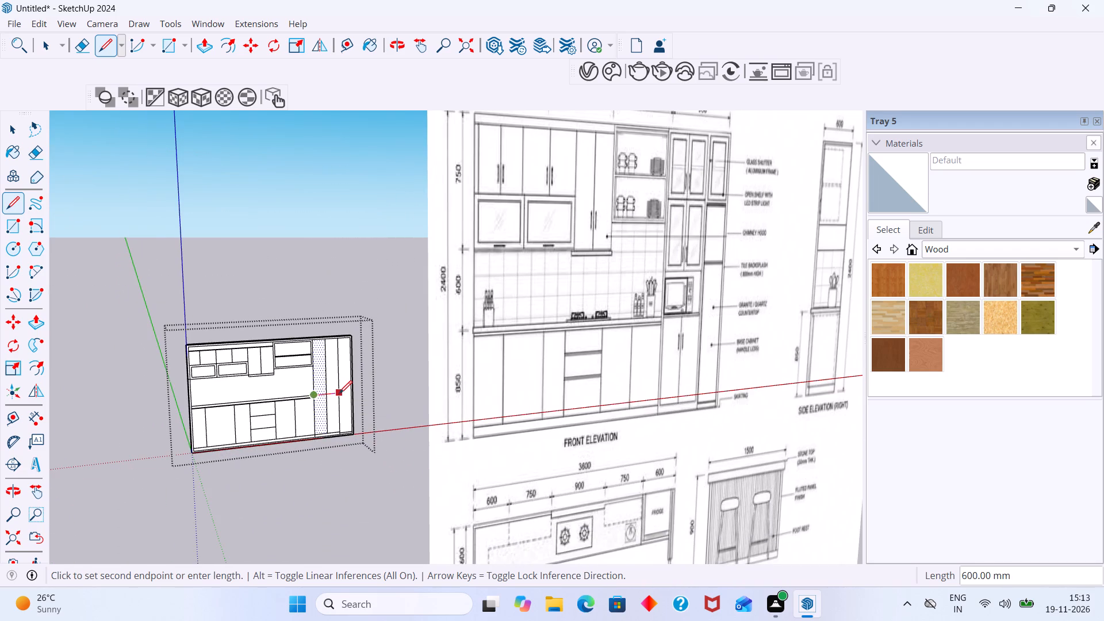
pyautogui.scroll(10, 340, 393)
pyautogui.click(338, 393)
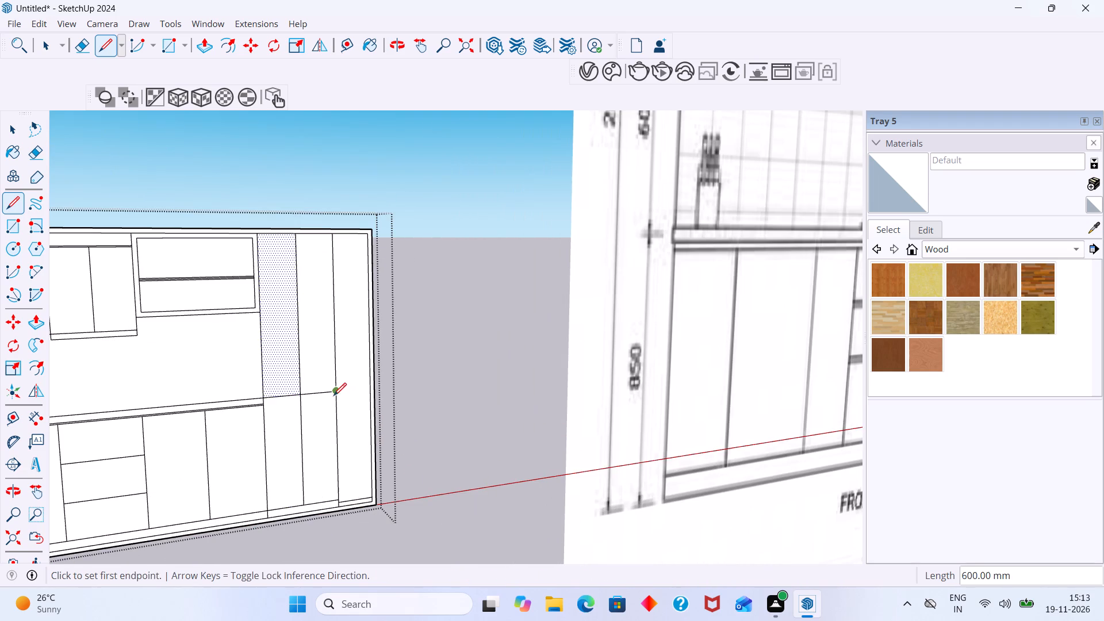
pyautogui.press('space')
pyautogui.scroll(-4, 329, 399)
pyautogui.keyDown('shift'); pyautogui.moveTo(273, 398); pyautogui.dragTo(225, 401, button='middle'); pyautogui.keyUp('shift')
pyautogui.scroll(1, 229, 398)
pyautogui.scroll(-3, 229, 398)
pyautogui.click(356, 334)
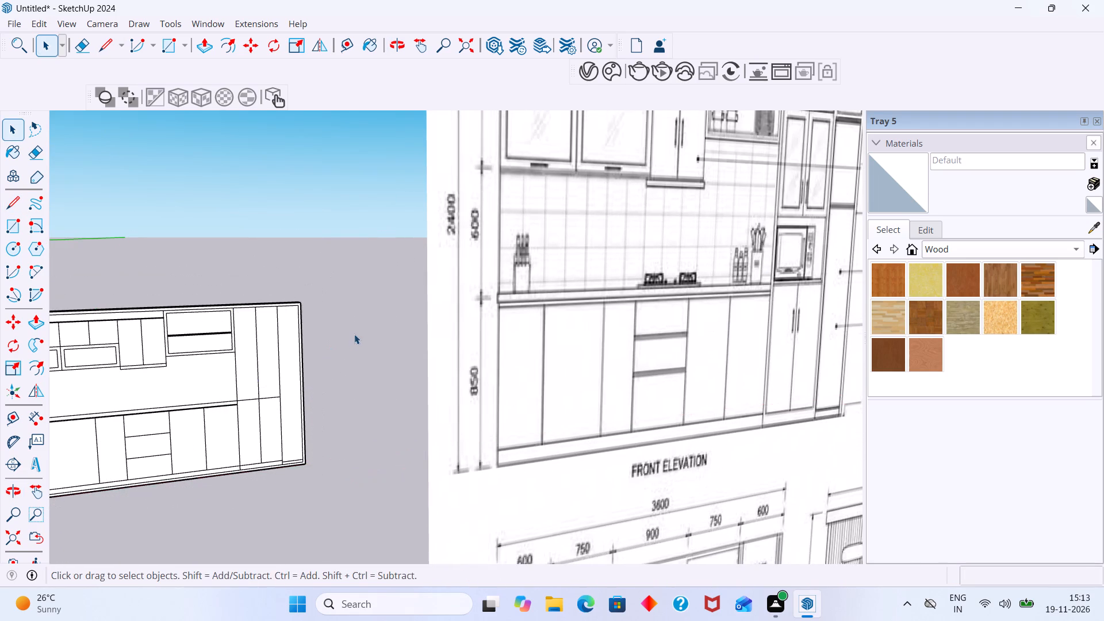
# Compare the modelled tall unit columns with the front elevation reference drawing.
pyautogui.scroll(-2, 351, 336)
pyautogui.moveTo(318, 364); pyautogui.dragTo(208, 370, button='middle')
pyautogui.scroll(-2, 243, 371)
pyautogui.moveTo(261, 394); pyautogui.dragTo(298, 390, button='middle')
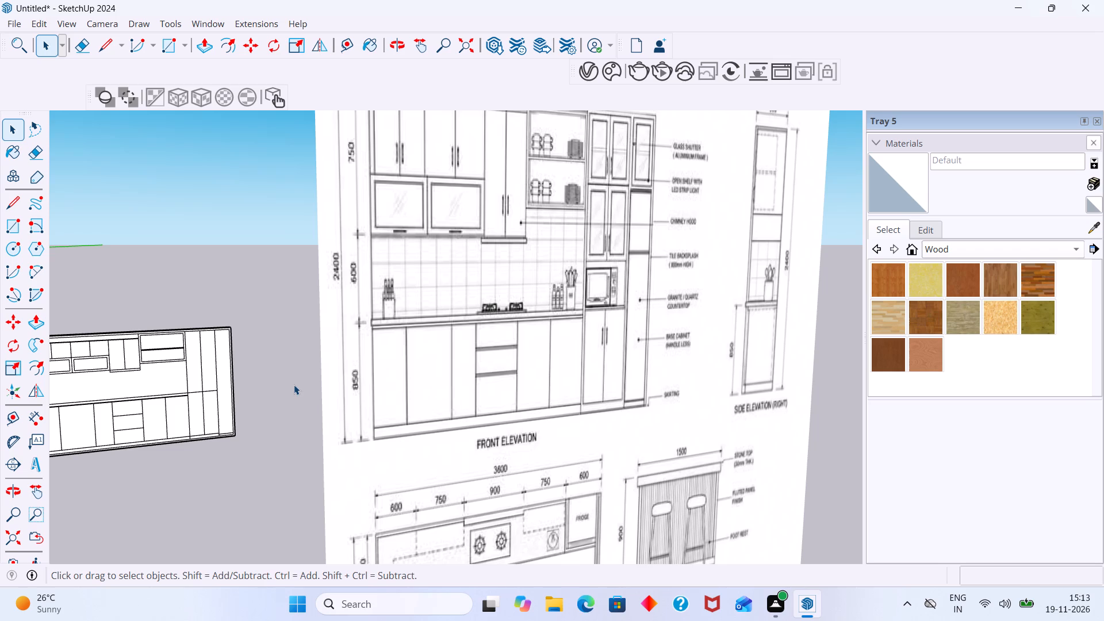
pyautogui.scroll(10, 227, 391)
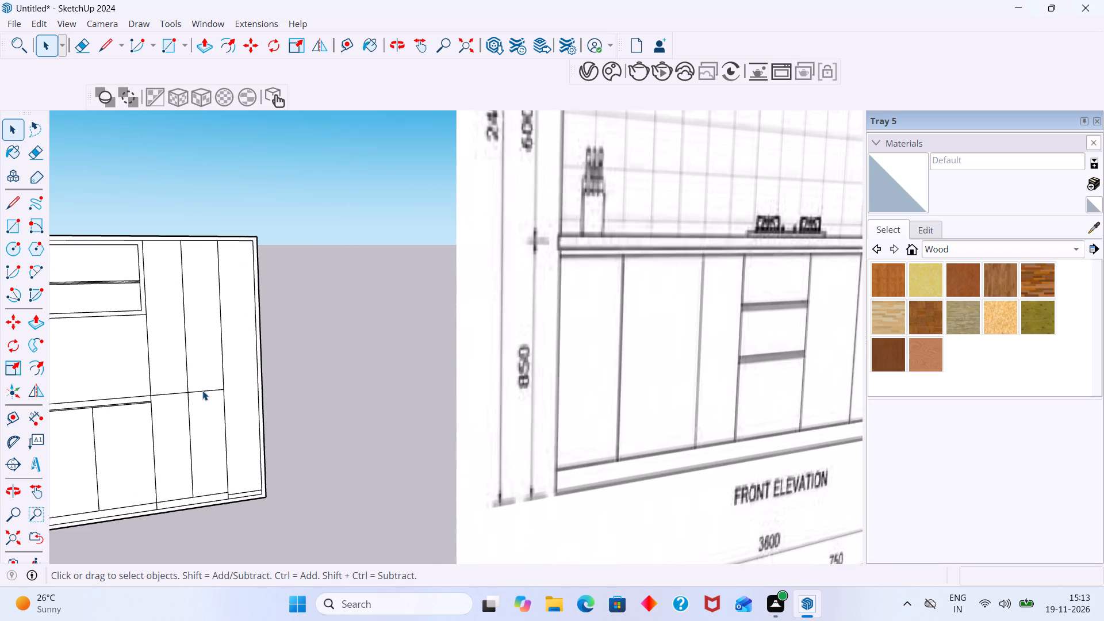
pyautogui.scroll(-14, 203, 390)
pyautogui.scroll(2, 189, 368)
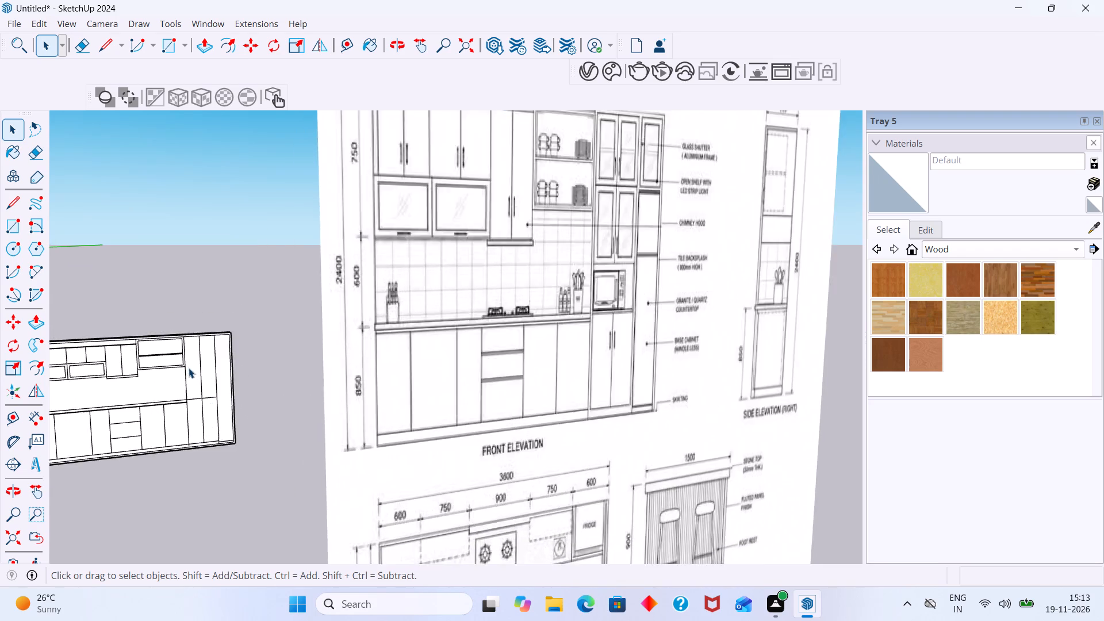
pyautogui.scroll(5, 189, 368)
# Inside the elevation group, draw a 600 mm horizontal line across both tall columns, from the edge midpoint between open shelf and countertop.
pyautogui.click(195, 368)
pyautogui.doubleClick(196, 372)
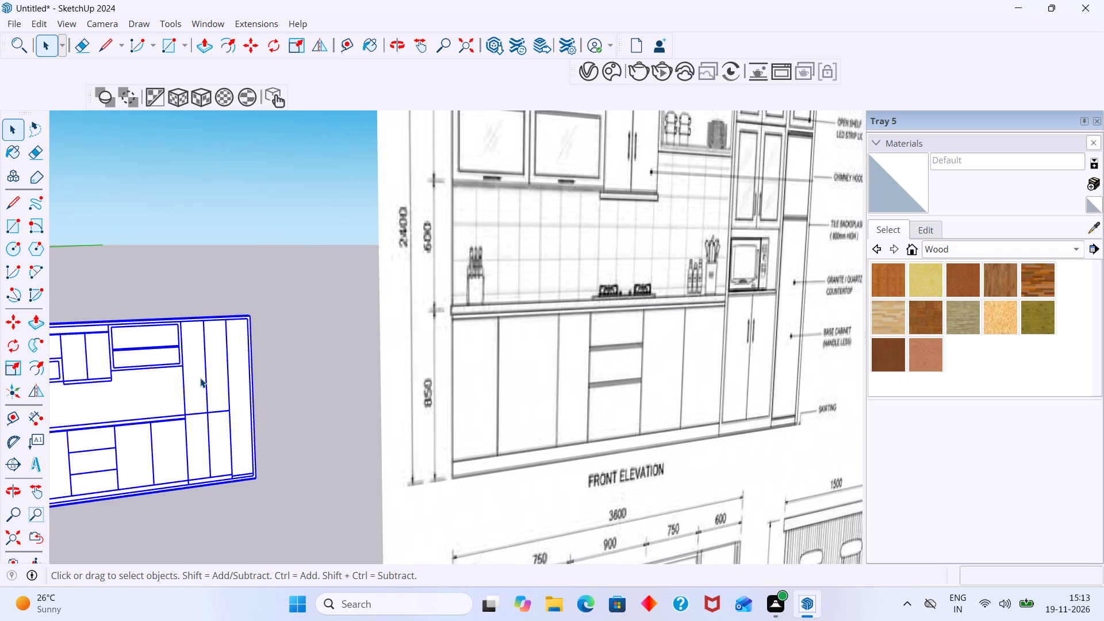
pyautogui.tripleClick(200, 378)
pyautogui.click(197, 384)
pyautogui.press('l')
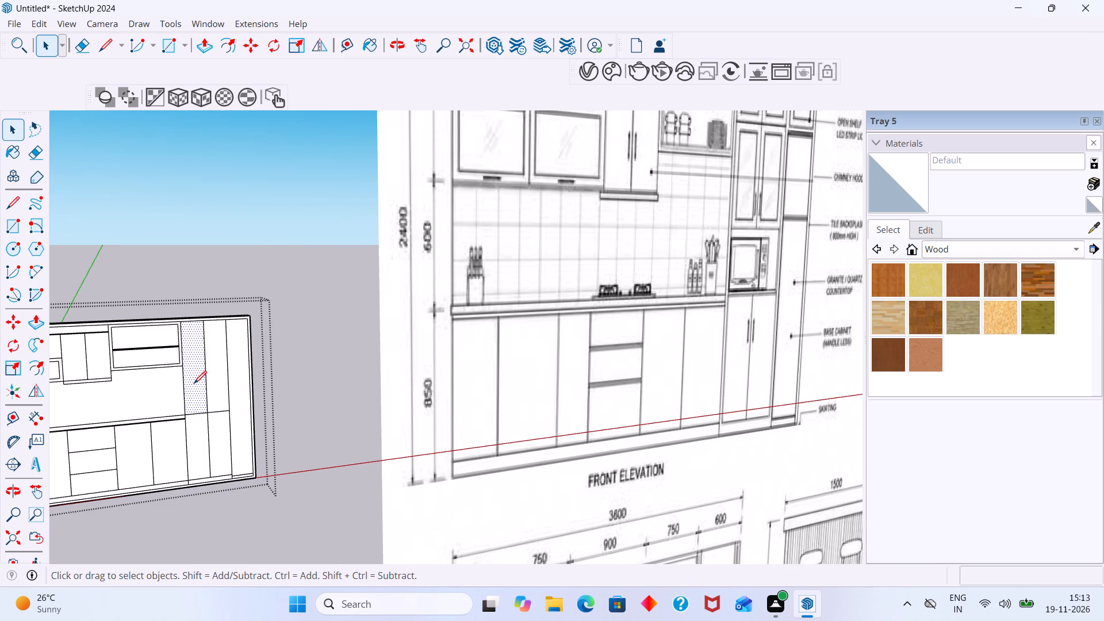
pyautogui.scroll(-6, 194, 384)
pyautogui.moveTo(191, 385); pyautogui.dragTo(153, 398, button='middle')
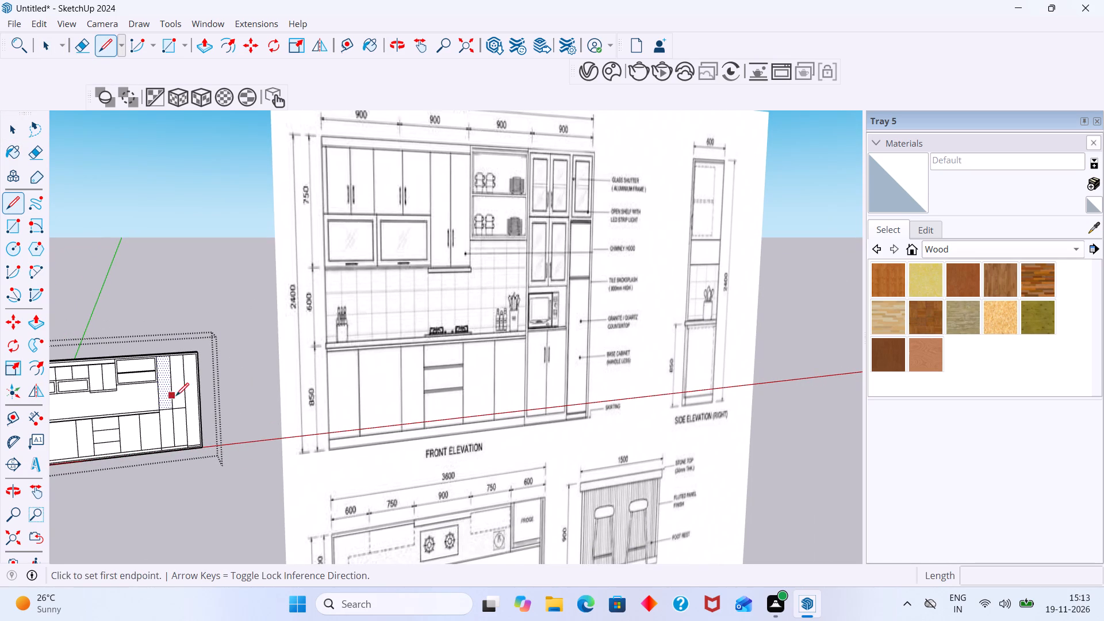
pyautogui.scroll(1, 167, 388)
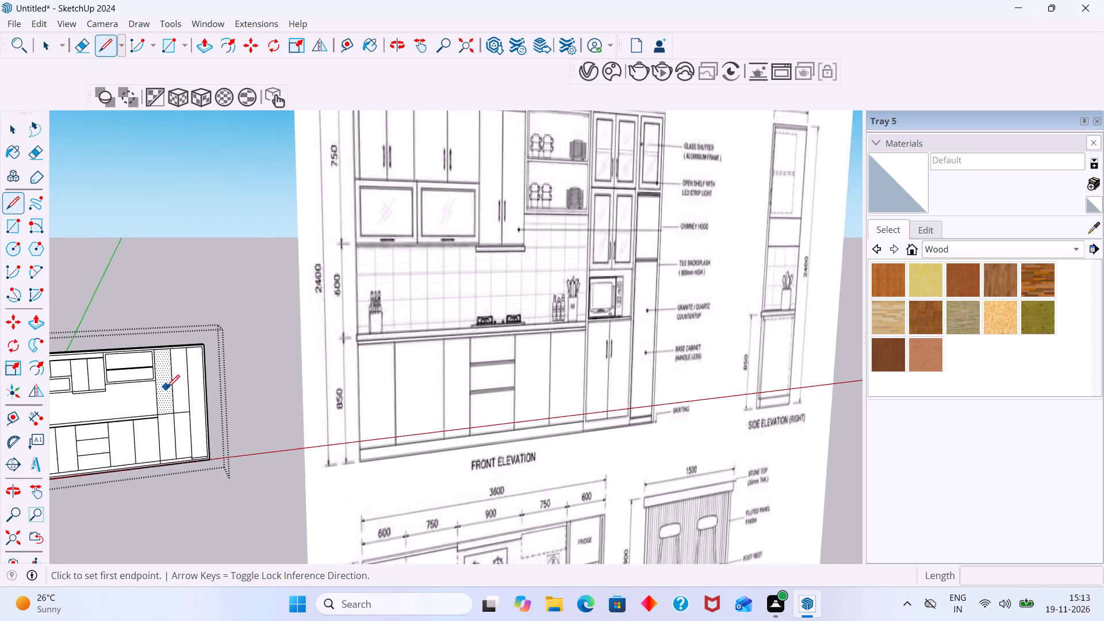
pyautogui.scroll(2, 167, 388)
pyautogui.scroll(-2, 167, 388)
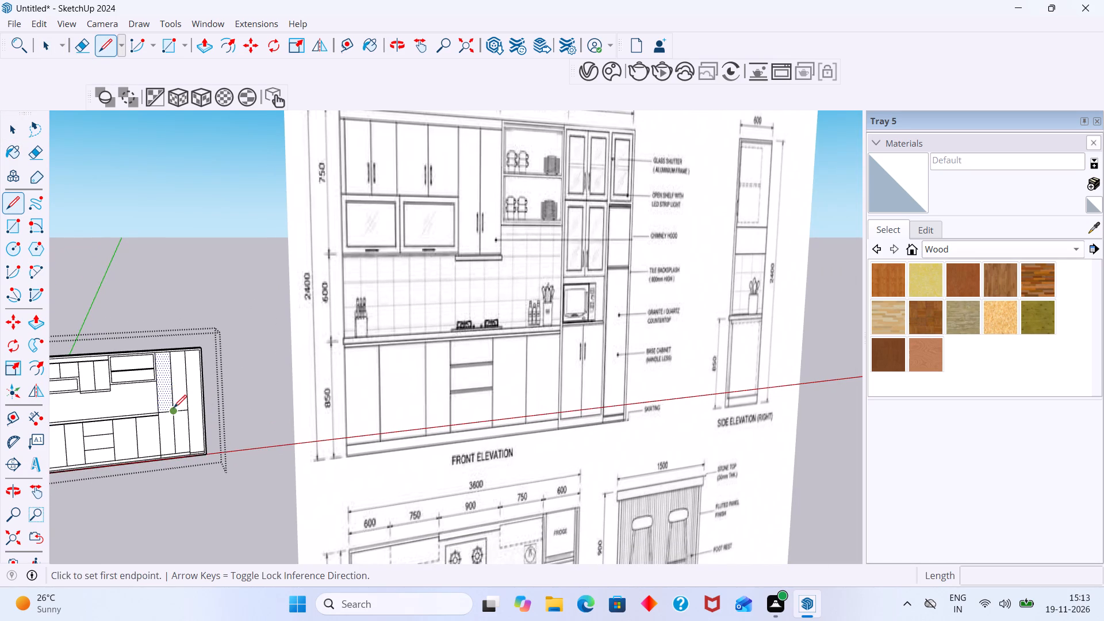
pyautogui.scroll(8, 175, 409)
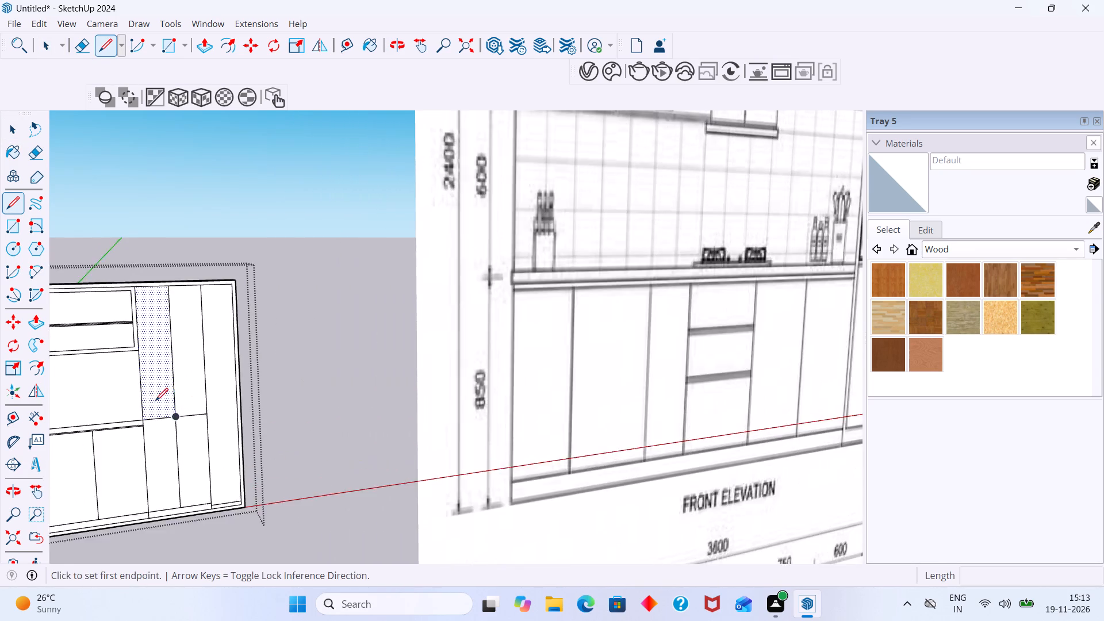
pyautogui.scroll(3, 155, 401)
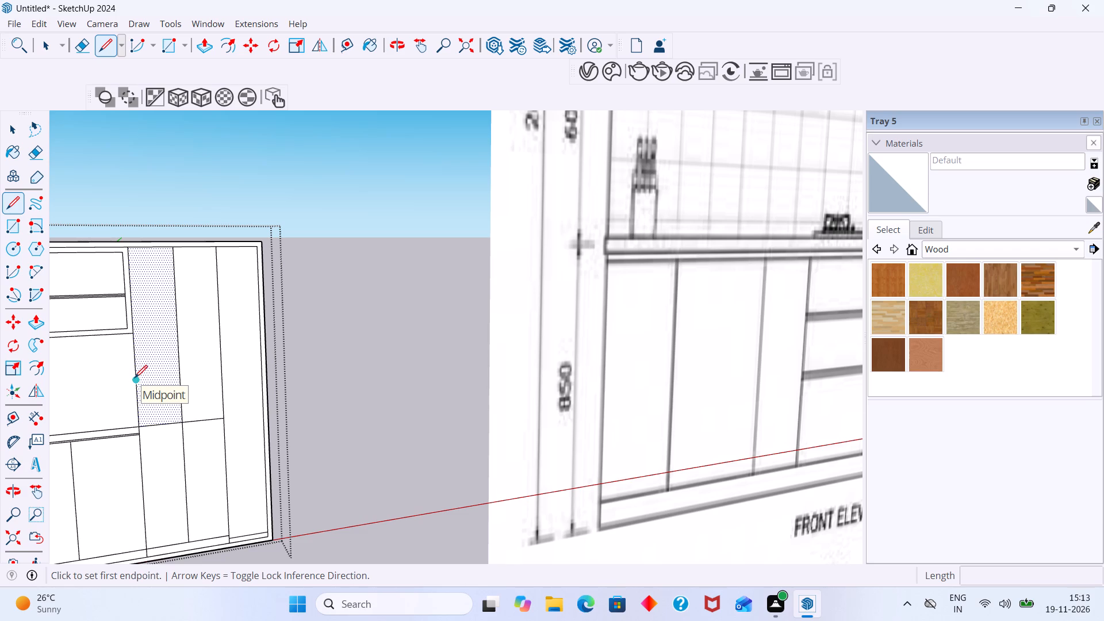
pyautogui.click(135, 378)
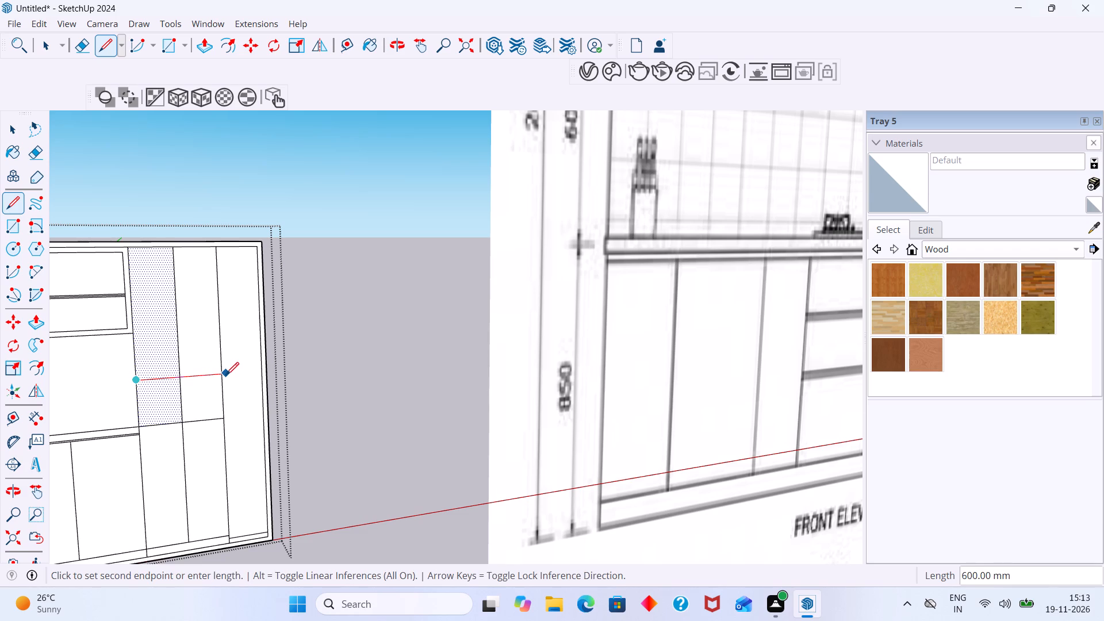
pyautogui.click(222, 375)
pyautogui.press('space')
pyautogui.click(374, 351)
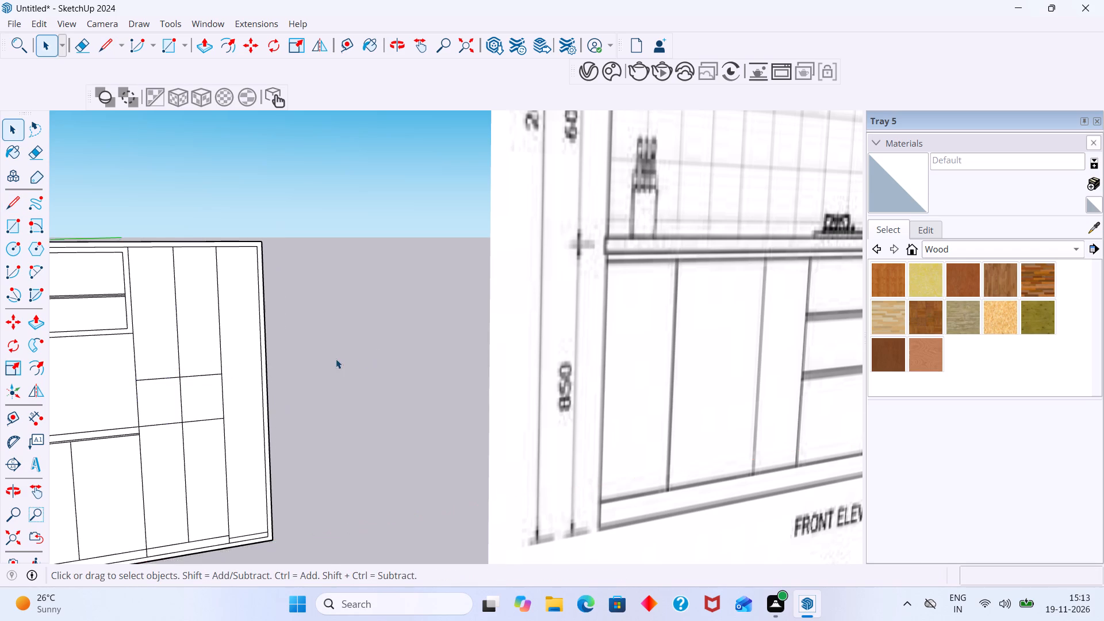
# Erase the vertical divider segment between the two horizontal lines to form a single microwave niche in the tall unit, and leave the group.
pyautogui.scroll(-9, 336, 359)
pyautogui.moveTo(318, 384); pyautogui.dragTo(307, 388, button='middle')
pyautogui.scroll(15, 286, 396)
pyautogui.tripleClick(273, 349)
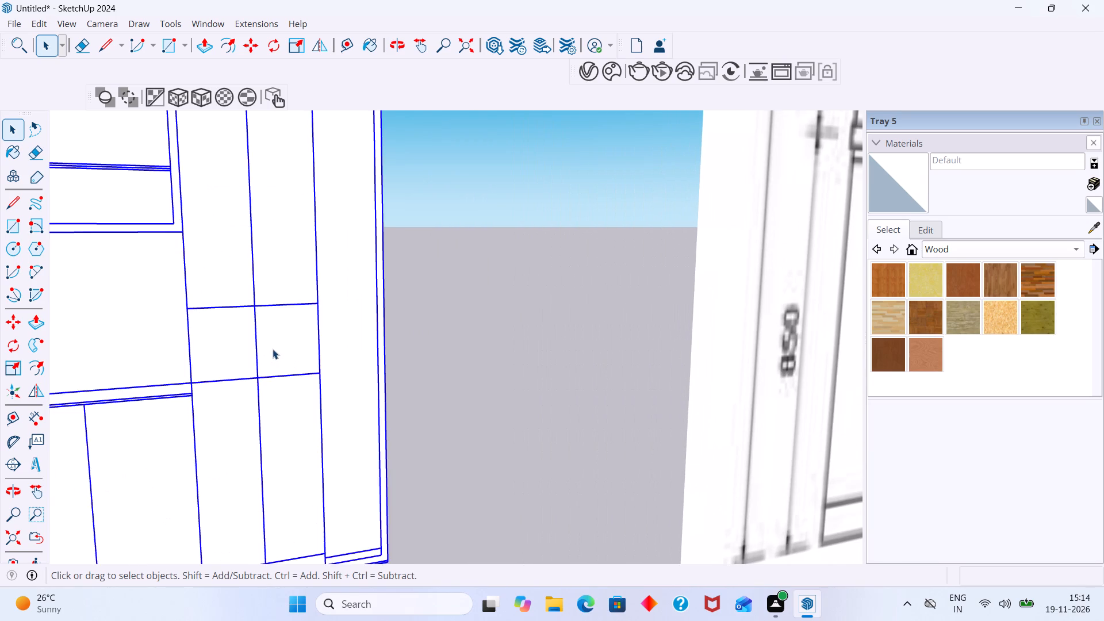
pyautogui.tripleClick(270, 350)
pyautogui.tripleClick(266, 351)
pyautogui.doubleClick(264, 352)
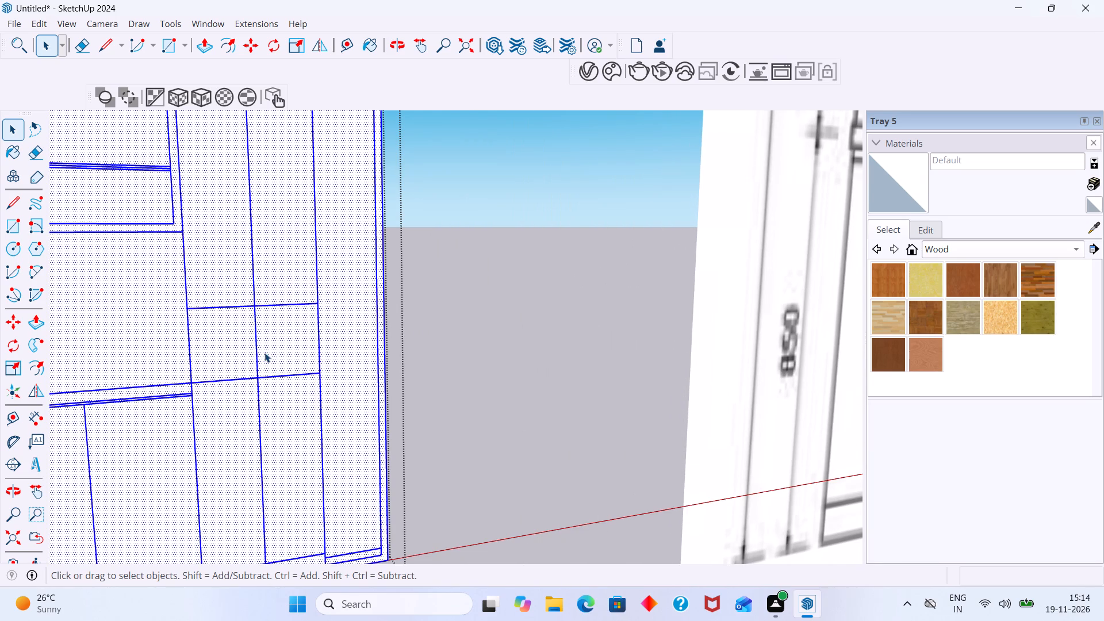
pyautogui.doubleClick(264, 352)
pyautogui.doubleClick(286, 343)
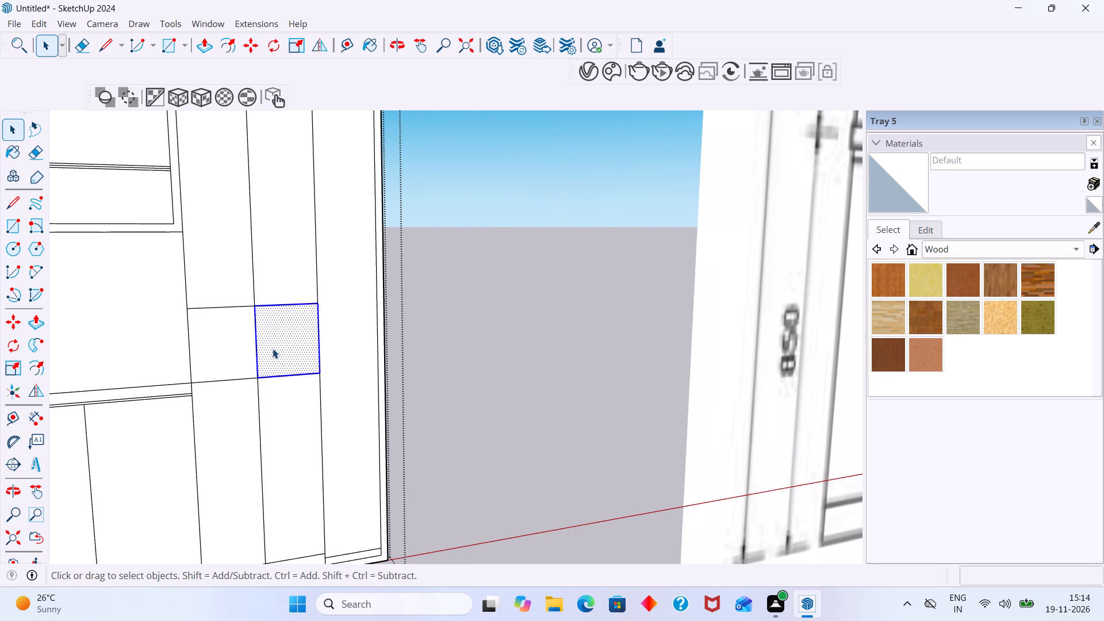
pyautogui.click(273, 348)
pyautogui.press('e')
pyautogui.moveTo(273, 348); pyautogui.dragTo(248, 356)
pyautogui.scroll(-5, 256, 353)
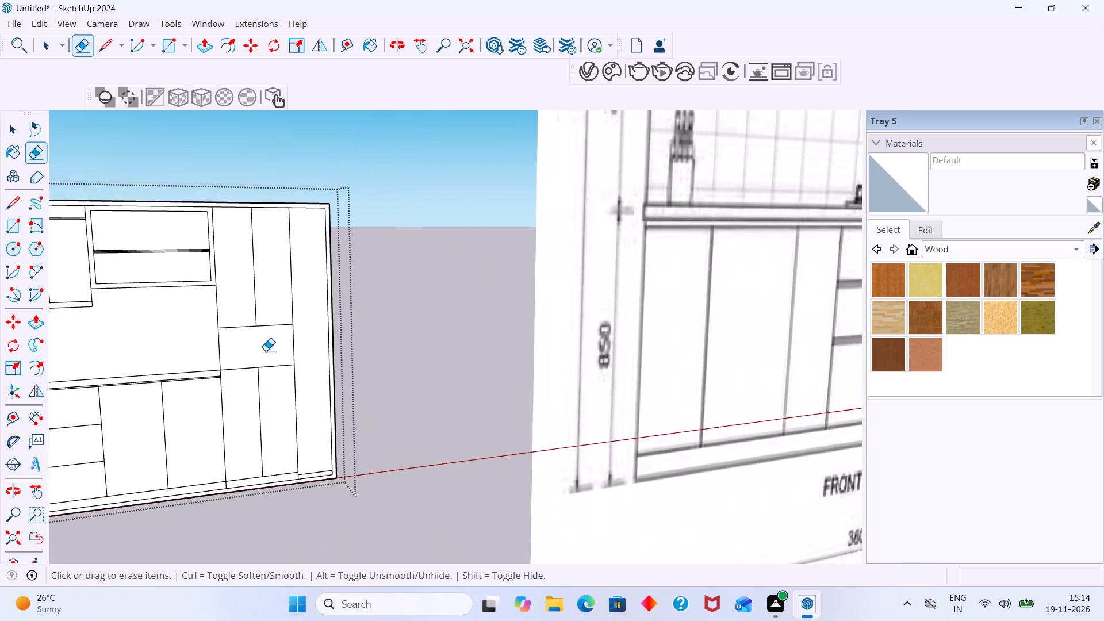
pyautogui.scroll(-8, 266, 351)
pyautogui.moveTo(274, 347); pyautogui.dragTo(292, 344, button='middle')
pyautogui.press('space')
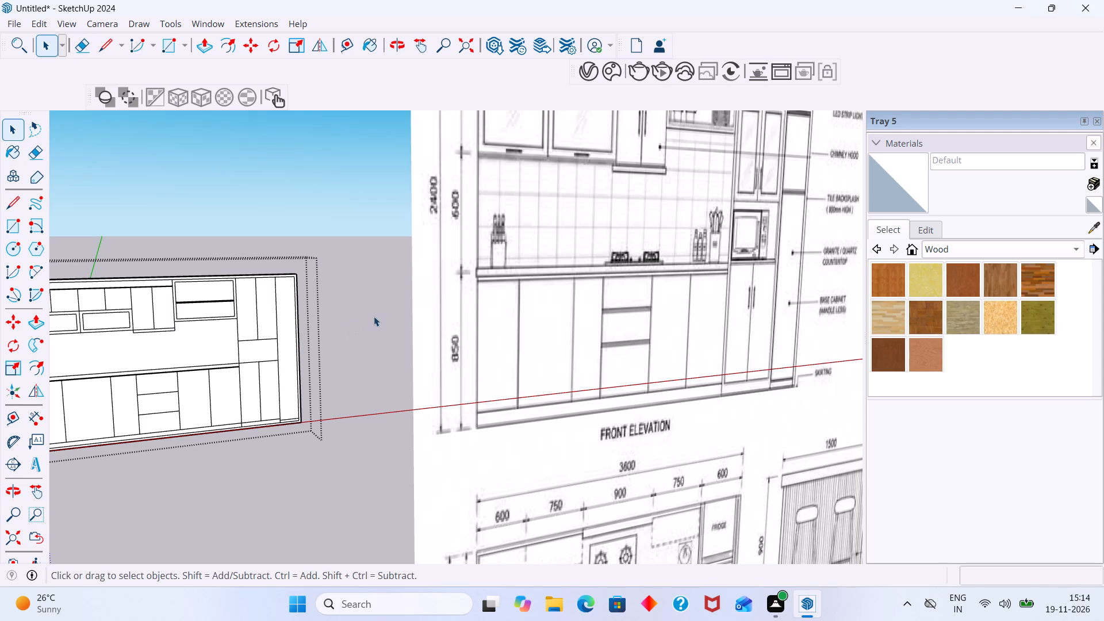
pyautogui.click(374, 315)
# Inside the elevation group, draw 300 mm horizontal lines both ways from the tall unit's upper divider midpoint, splitting the upper doors into two rows.
pyautogui.keyDown('shift'); pyautogui.moveTo(317, 342); pyautogui.dragTo(216, 398, button='middle'); pyautogui.keyUp('shift')
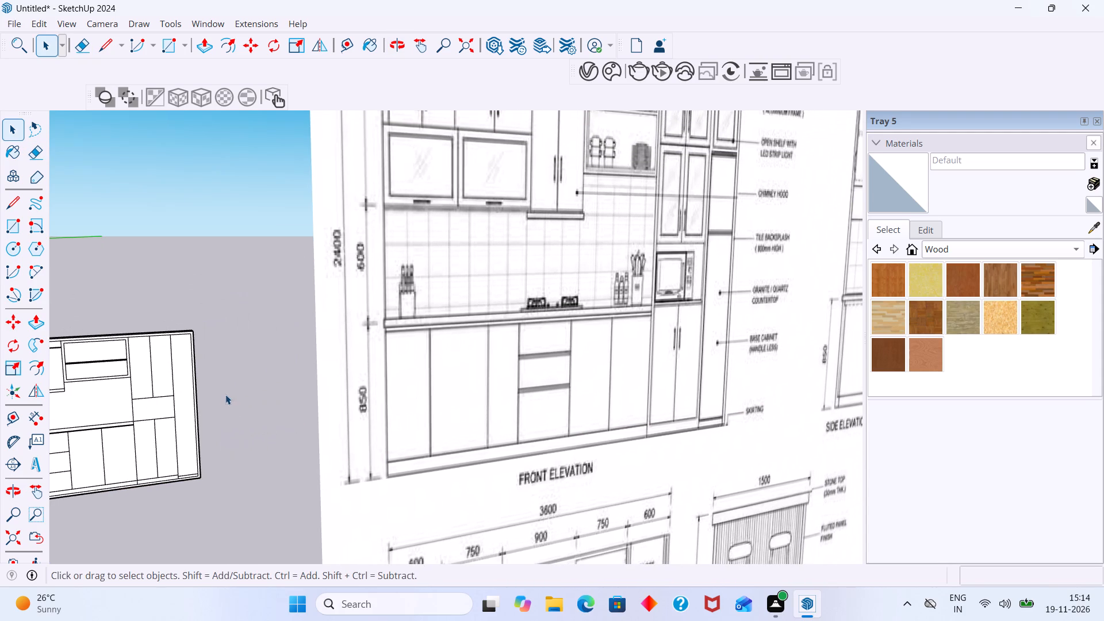
pyautogui.keyDown('shift'); pyautogui.moveTo(225, 394); pyautogui.dragTo(269, 408, button='middle'); pyautogui.keyUp('shift')
pyautogui.scroll(-2, 238, 397)
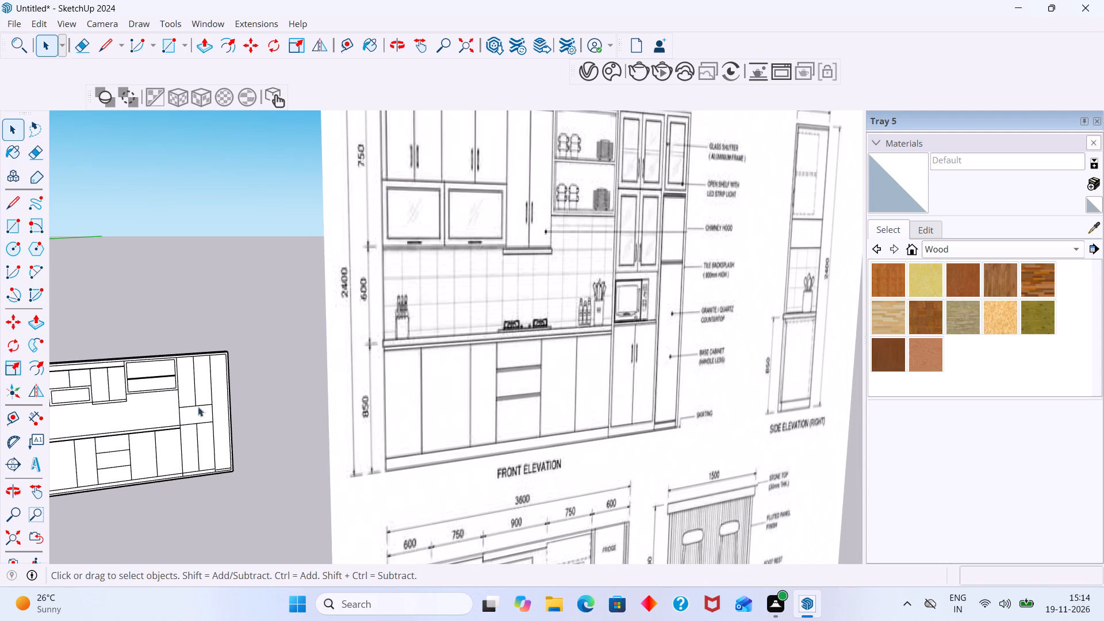
pyautogui.middleClick(179, 412)
pyautogui.scroll(9, 190, 385)
pyautogui.tripleClick(190, 381)
pyautogui.tripleClick(190, 381)
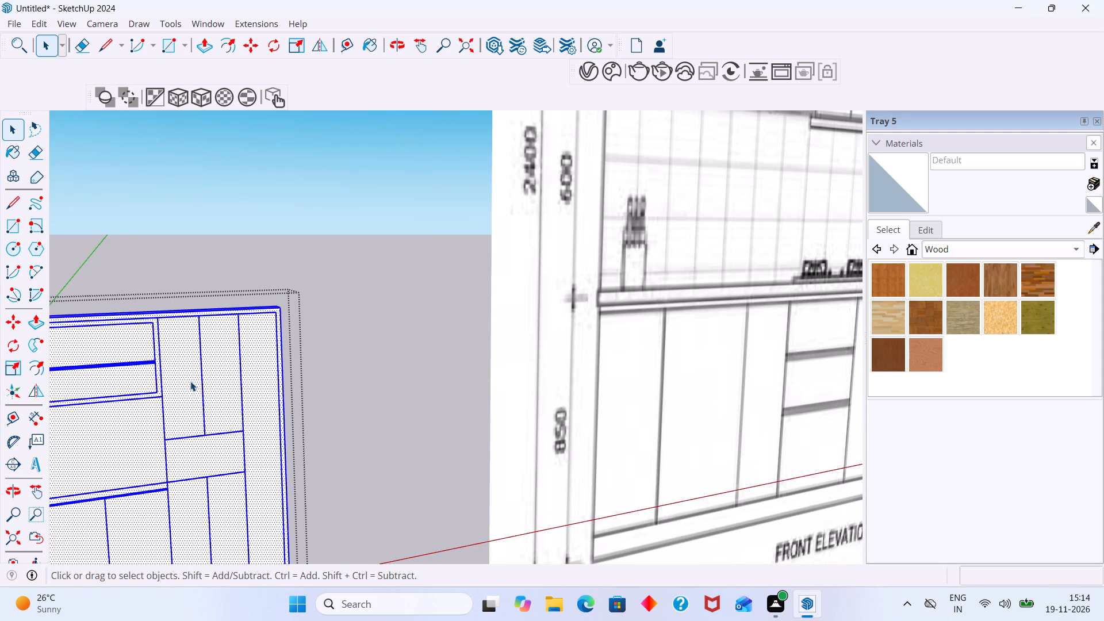
pyautogui.doubleClick(194, 382)
pyautogui.click(194, 382)
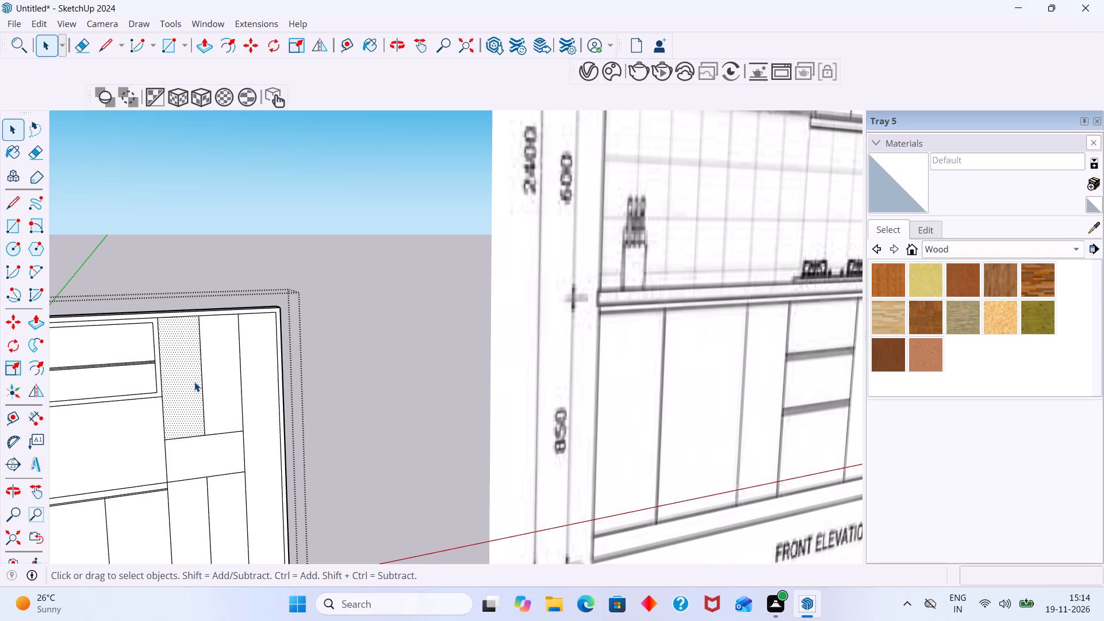
pyautogui.press('l')
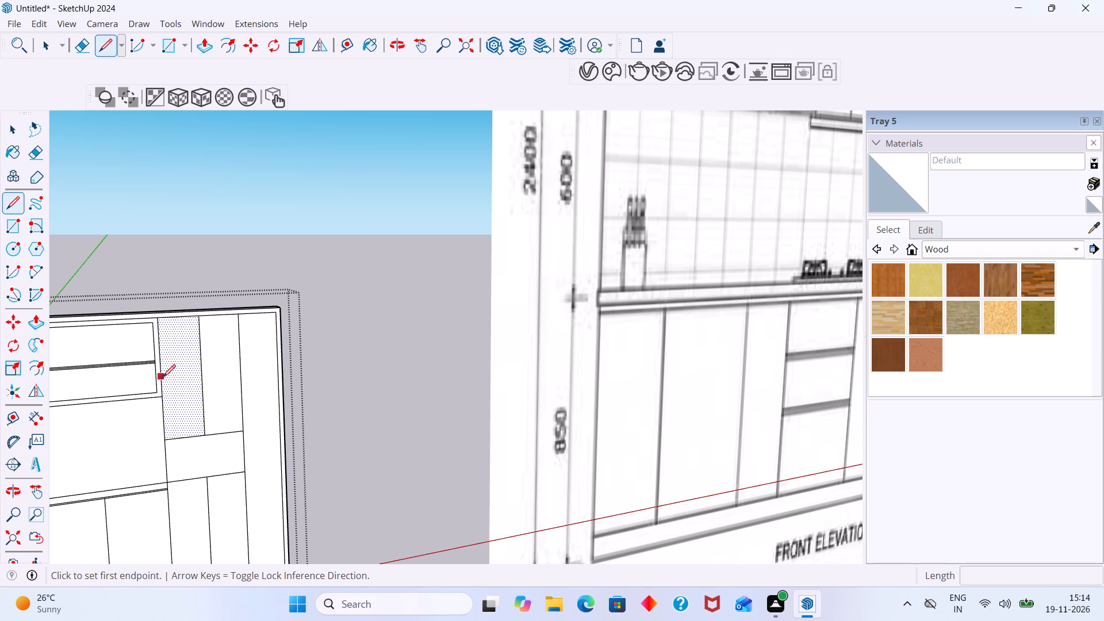
pyautogui.click(203, 374)
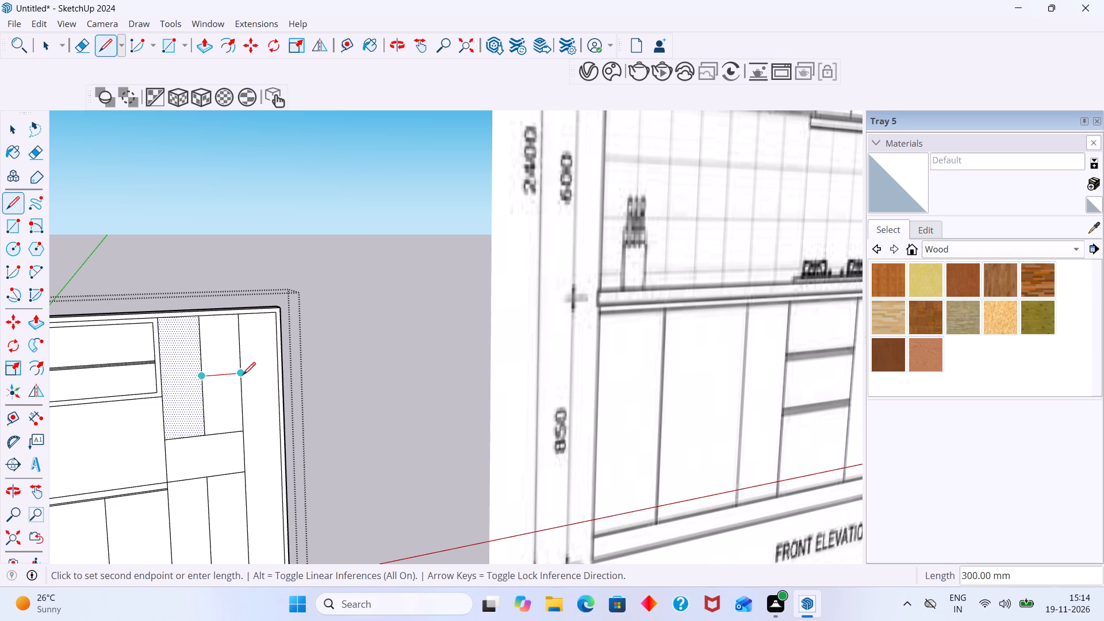
pyautogui.click(243, 374)
pyautogui.click(201, 378)
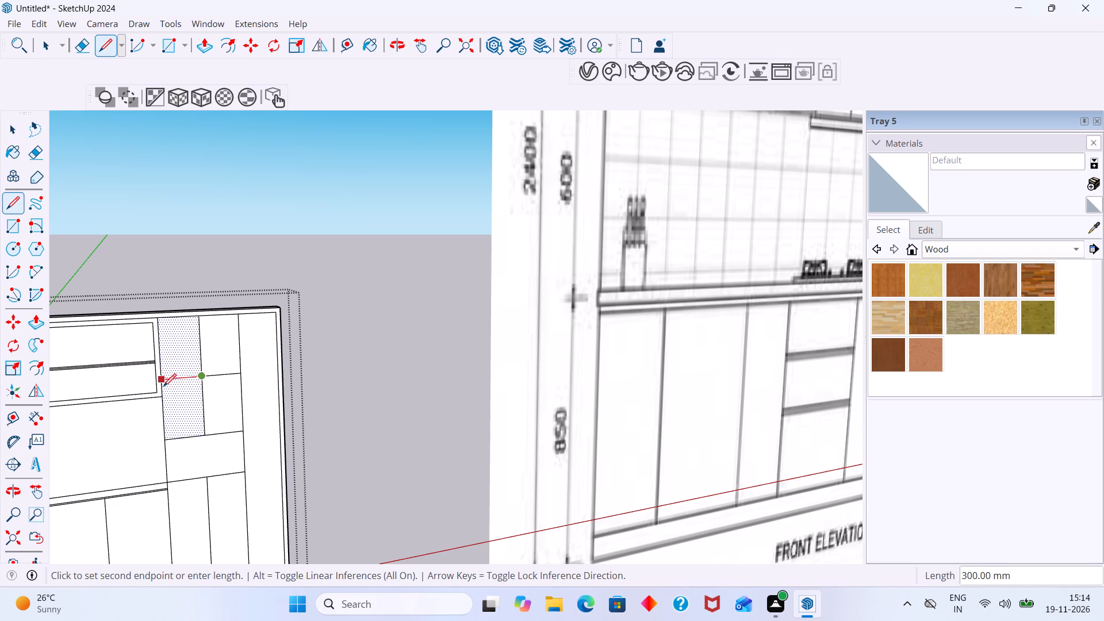
pyautogui.click(162, 384)
pyautogui.press('space')
pyautogui.click(324, 338)
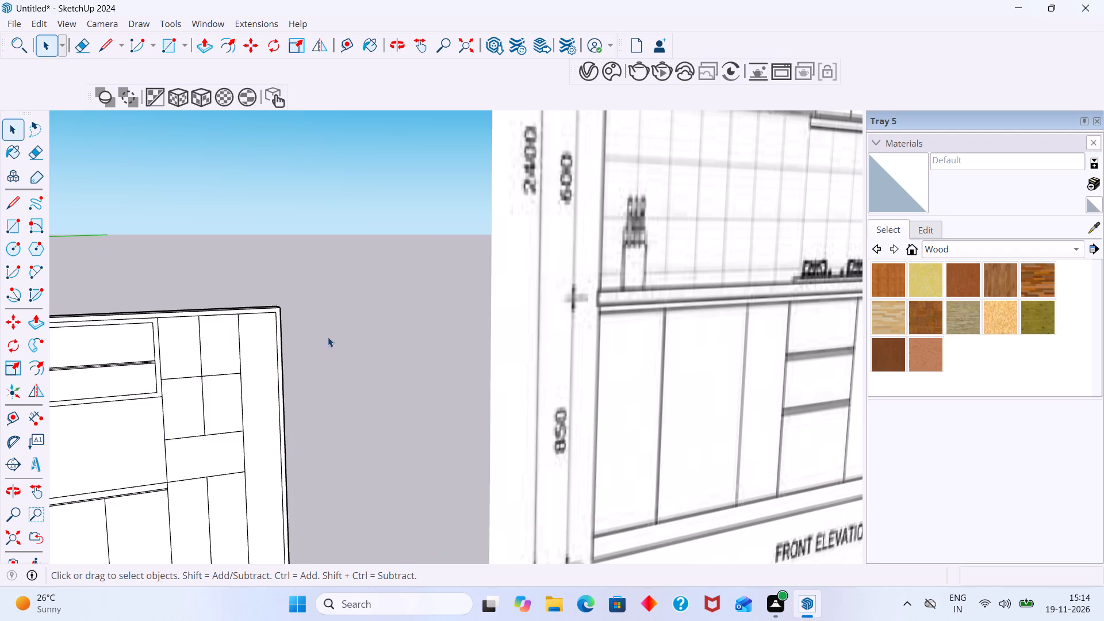
# Inside the elevation group, offset the outline of the tall unit's top-row left door inward by 40 mm.
pyautogui.scroll(-9, 329, 328)
pyautogui.keyDown('shift'); pyautogui.moveTo(335, 389); pyautogui.dragTo(331, 445, button='middle'); pyautogui.keyUp('shift')
pyautogui.scroll(2, 290, 421)
pyautogui.moveTo(271, 423); pyautogui.dragTo(229, 450, button='middle')
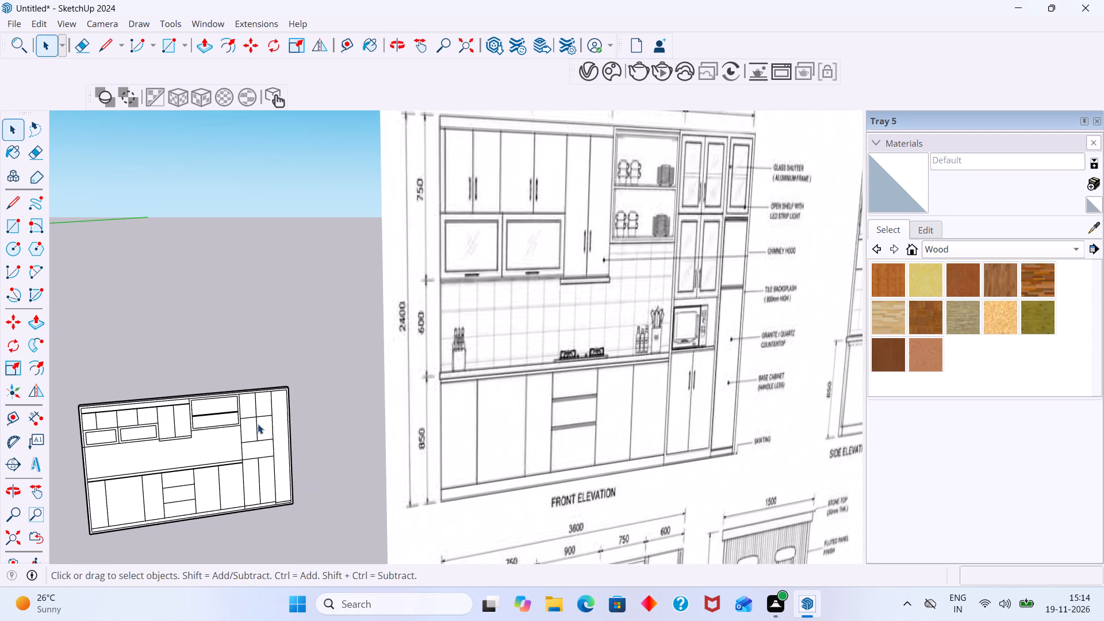
pyautogui.scroll(14, 254, 419)
pyautogui.tripleClick(238, 392)
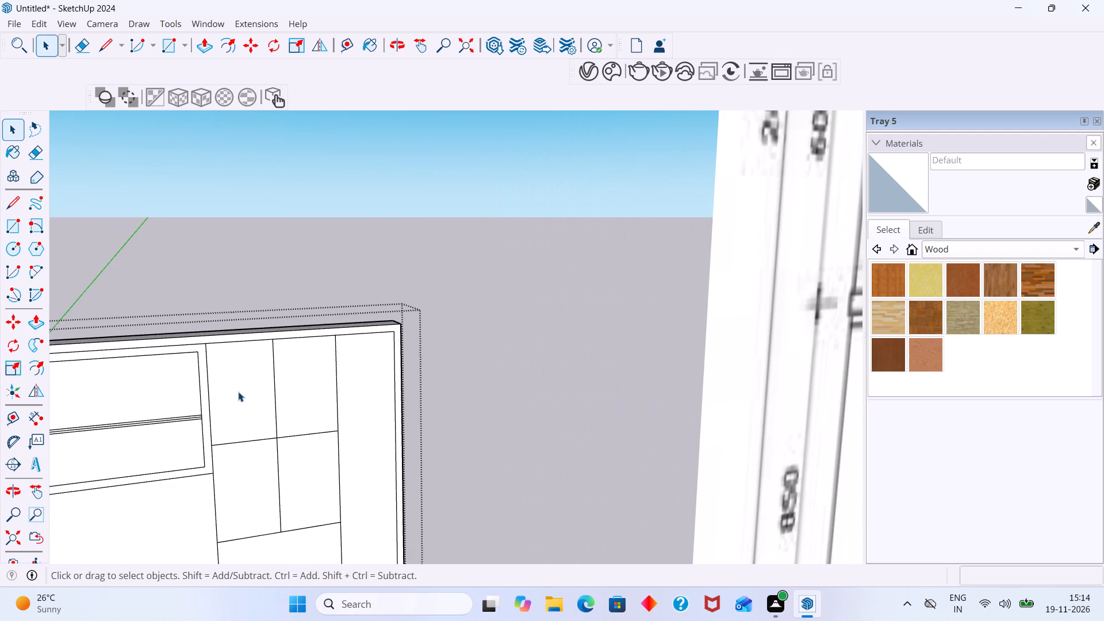
pyautogui.doubleClick(246, 392)
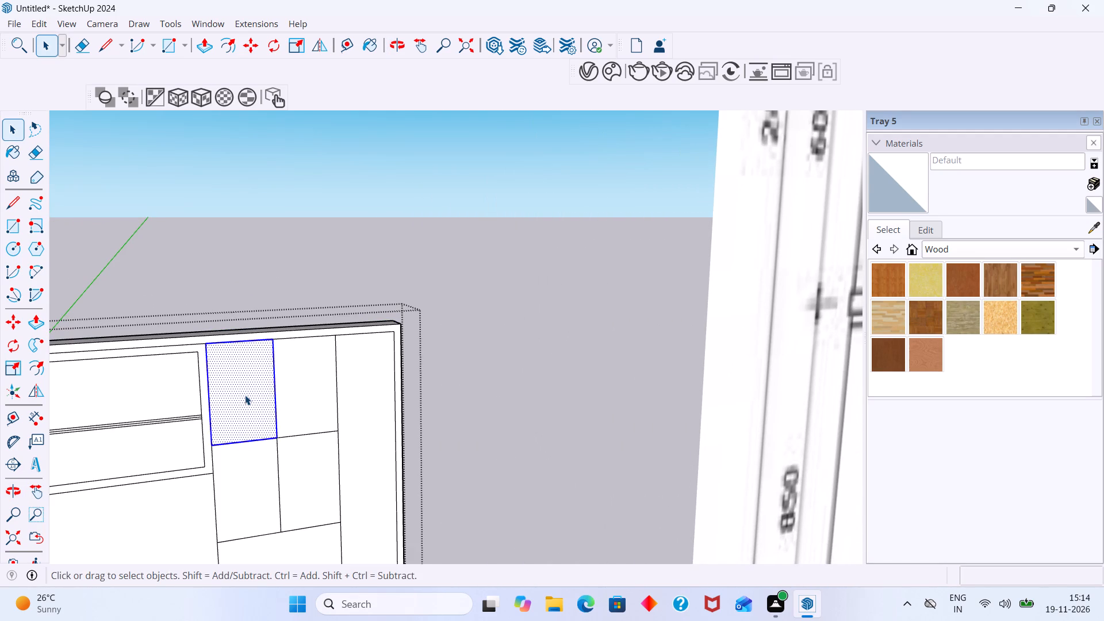
pyautogui.press('f')
pyautogui.click(232, 407)
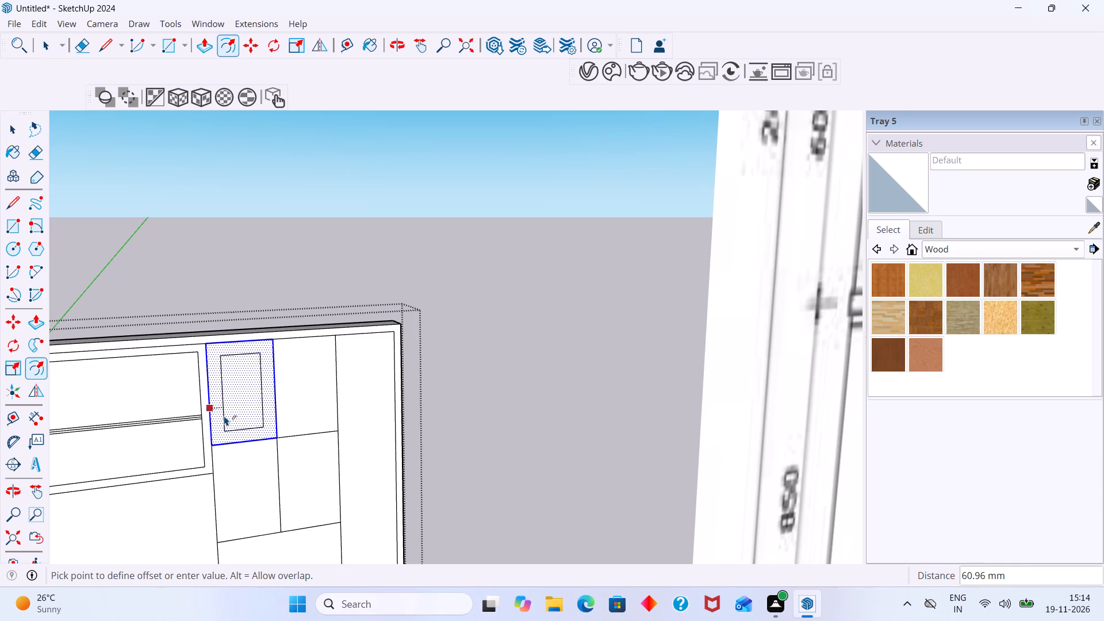
pyautogui.write('40')
pyautogui.press('Return')
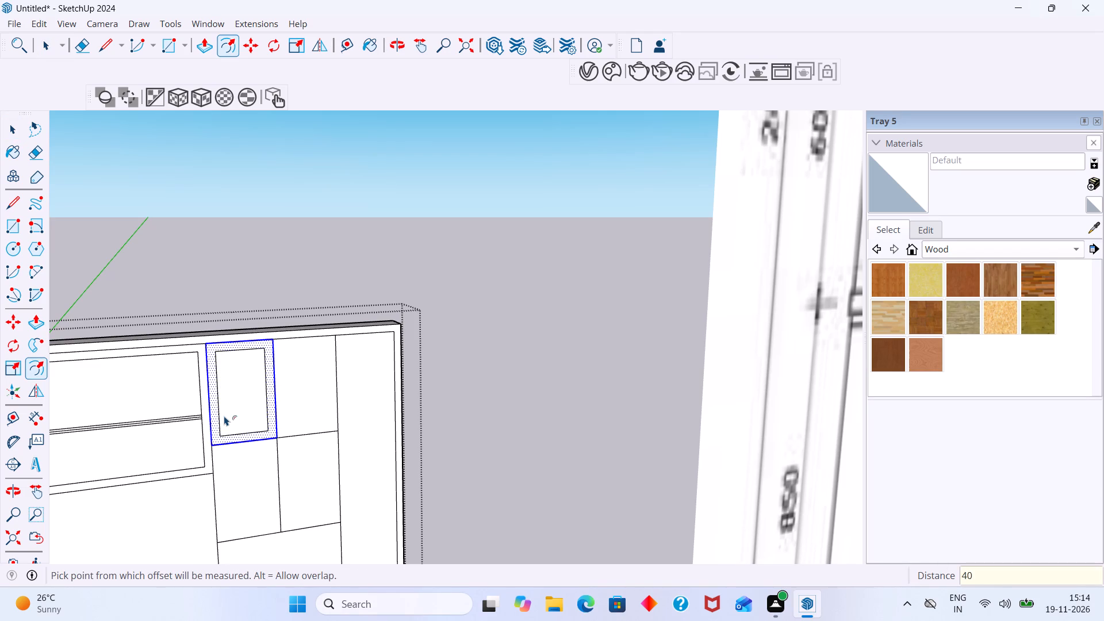
pyautogui.press('space')
# Offset the outline of the tall unit's top-row right door inward by 40 mm.
pyautogui.click(306, 394)
pyautogui.doubleClick(306, 394)
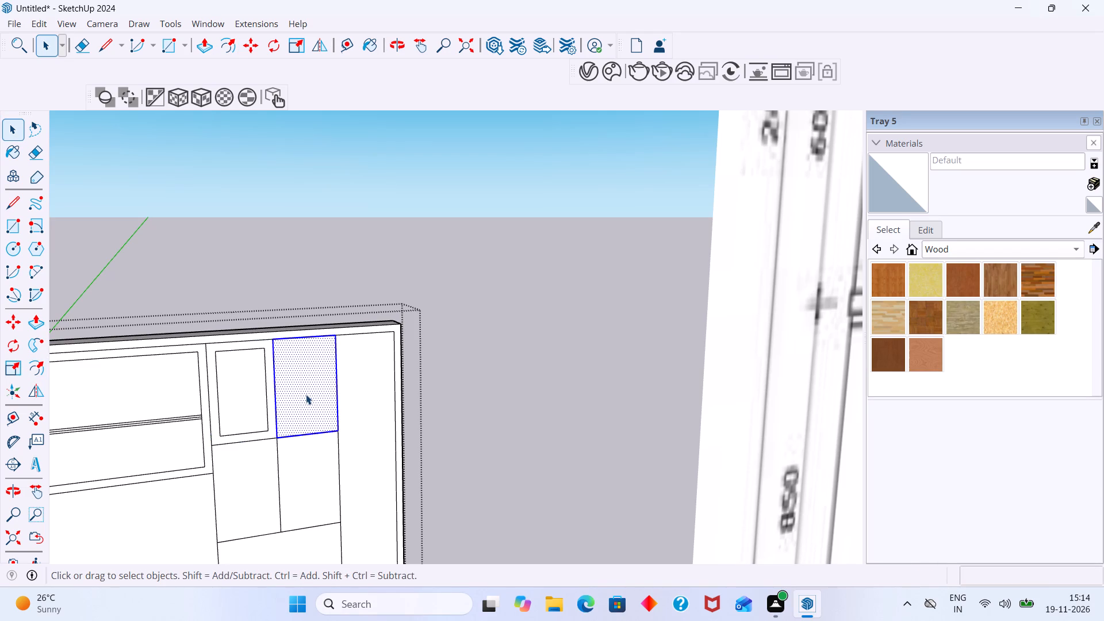
pyautogui.press('f')
pyautogui.click(306, 394)
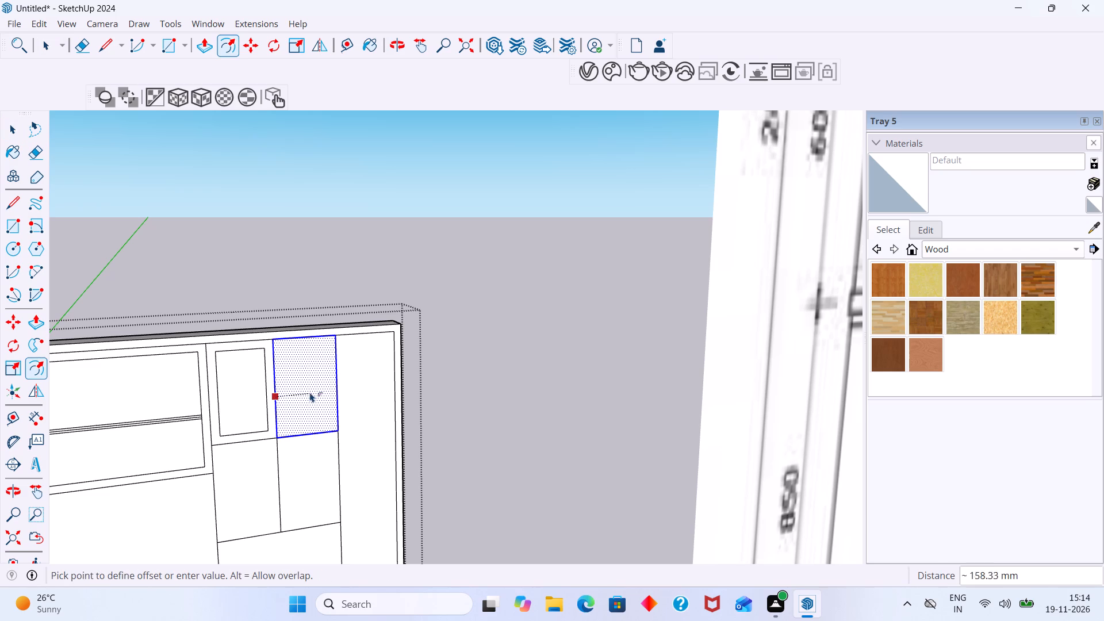
pyautogui.write('40')
pyautogui.press('Return')
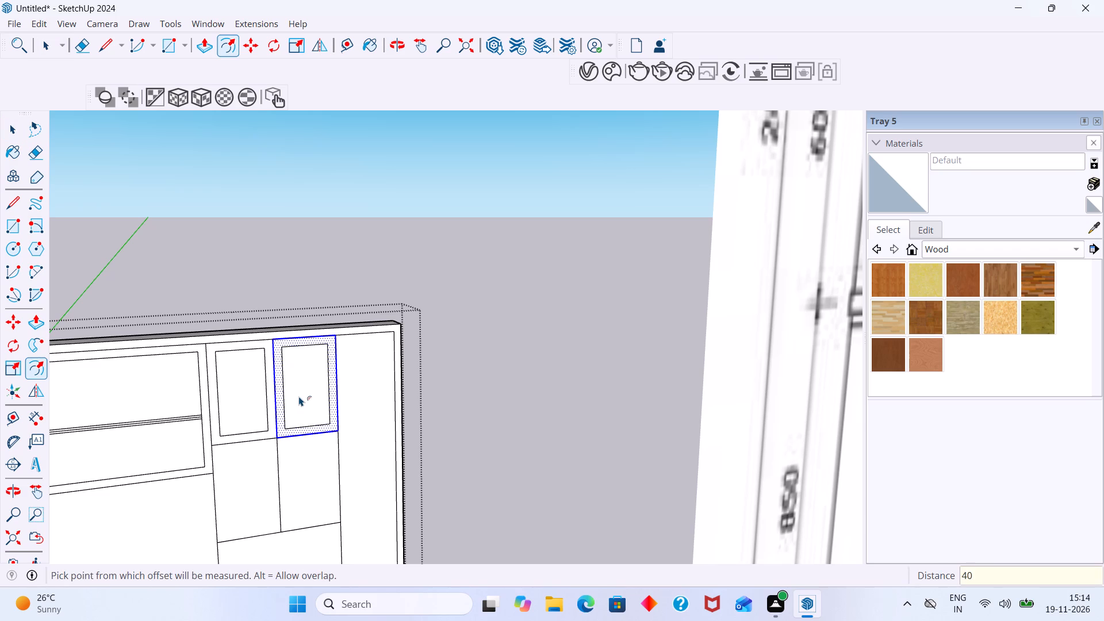
pyautogui.press('space')
# Offset the outline of the second-row left door, directly above the microwave niche, inward by 40 mm.
pyautogui.click(254, 467)
pyautogui.doubleClick(252, 468)
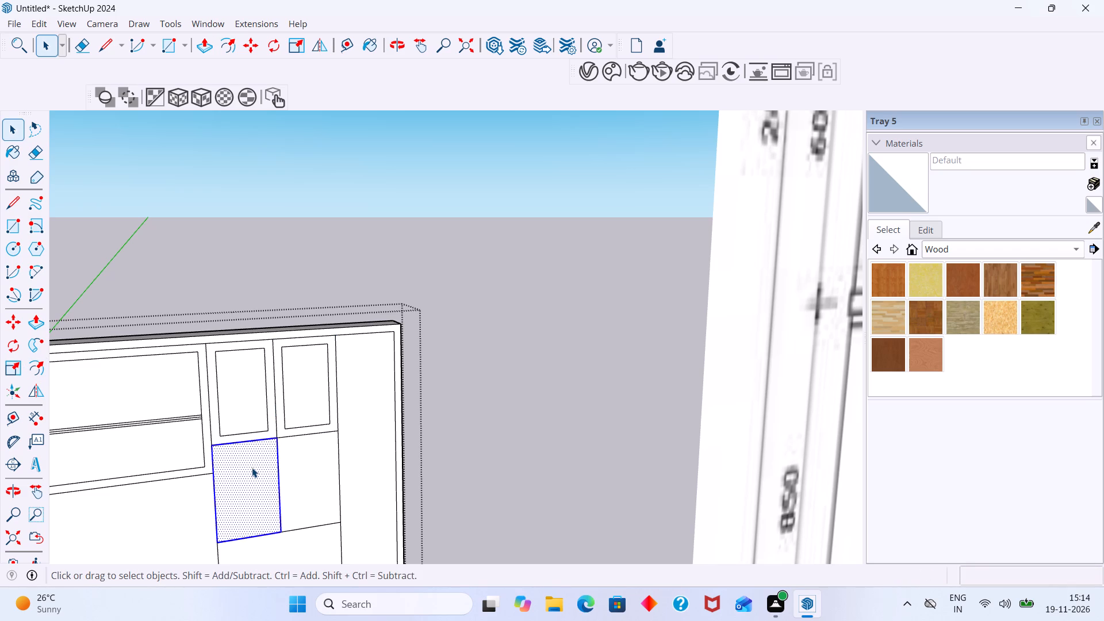
pyautogui.press('f')
pyautogui.click(248, 466)
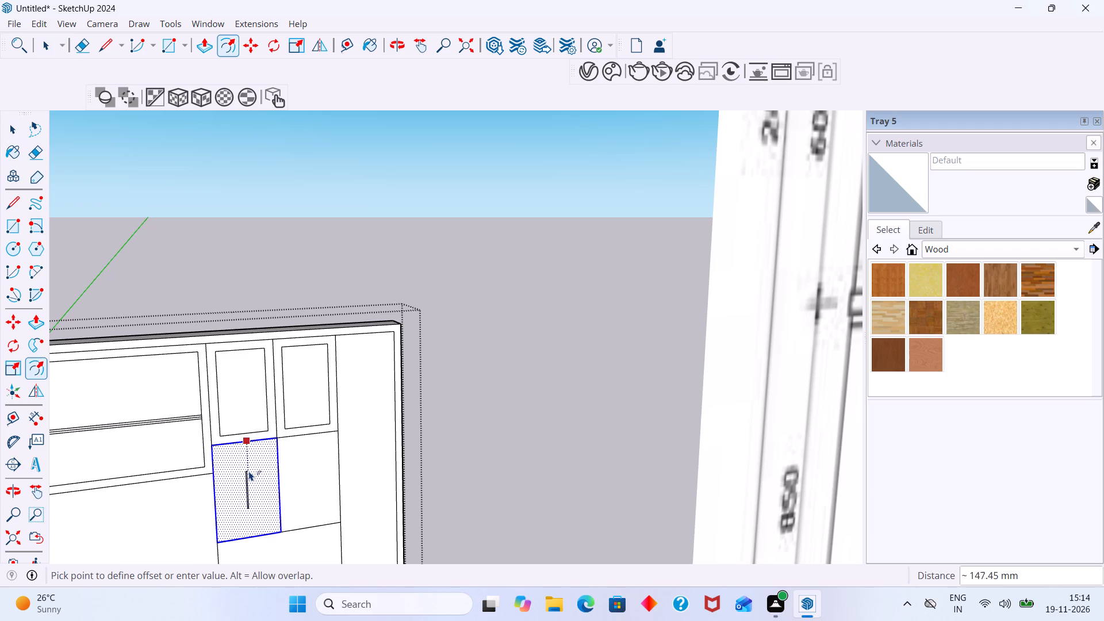
pyautogui.write('40')
pyautogui.press('Return')
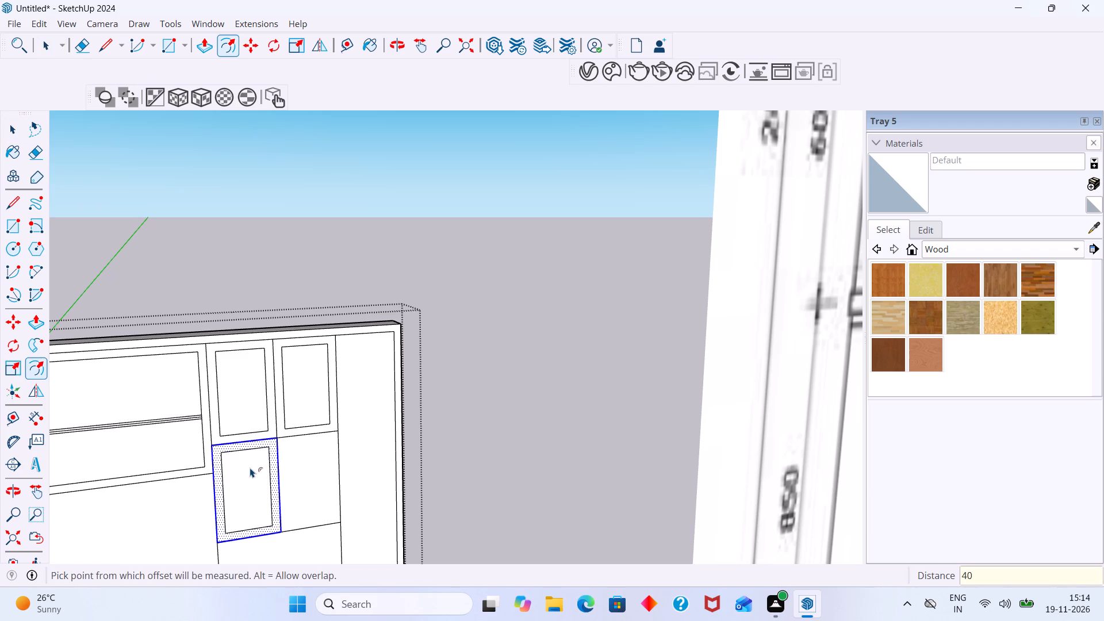
pyautogui.press('space')
# Offset the outline of the second-row right door above the microwave niche inward by 40 mm, and clear the selection.
pyautogui.doubleClick(293, 461)
pyautogui.click(293, 461)
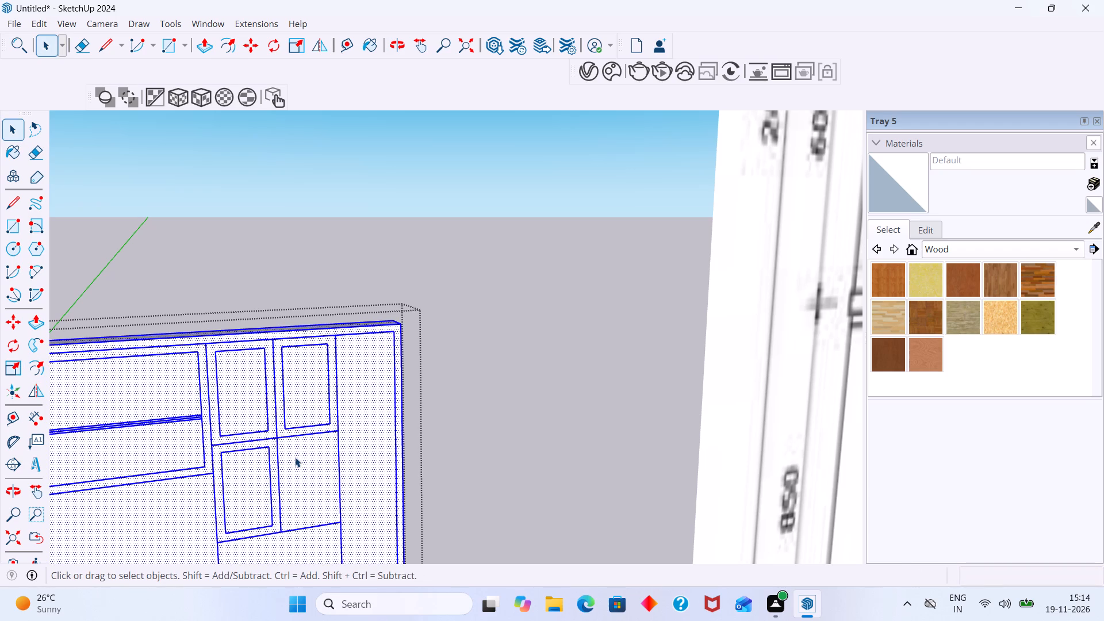
pyautogui.click(445, 368)
pyautogui.doubleClick(329, 456)
pyautogui.click(319, 458)
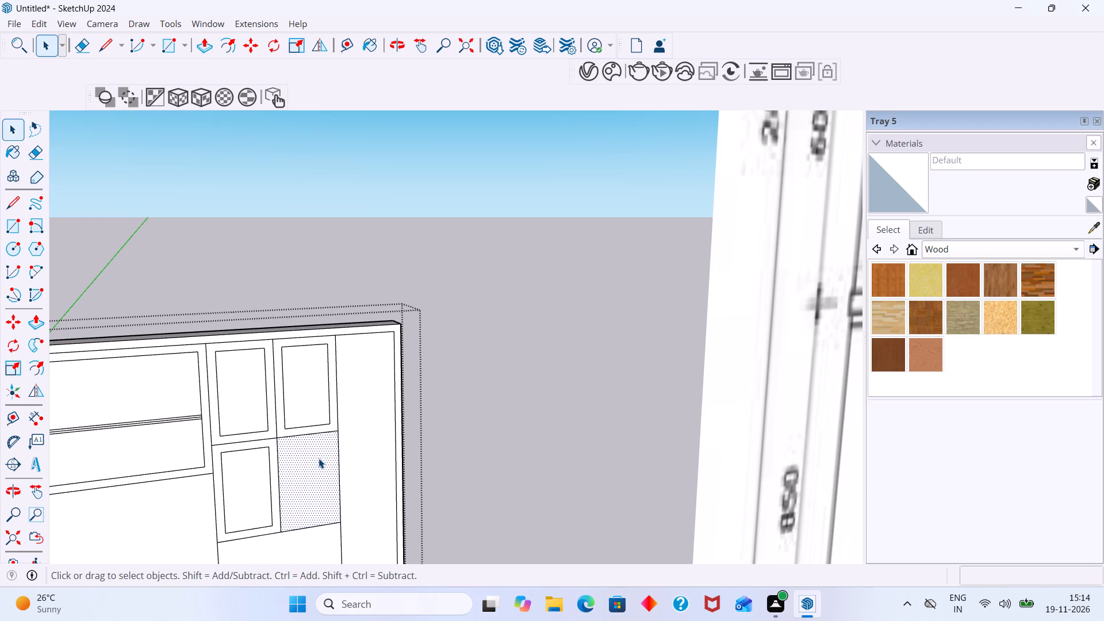
pyautogui.press('f')
pyautogui.press('space')
pyautogui.doubleClick(311, 459)
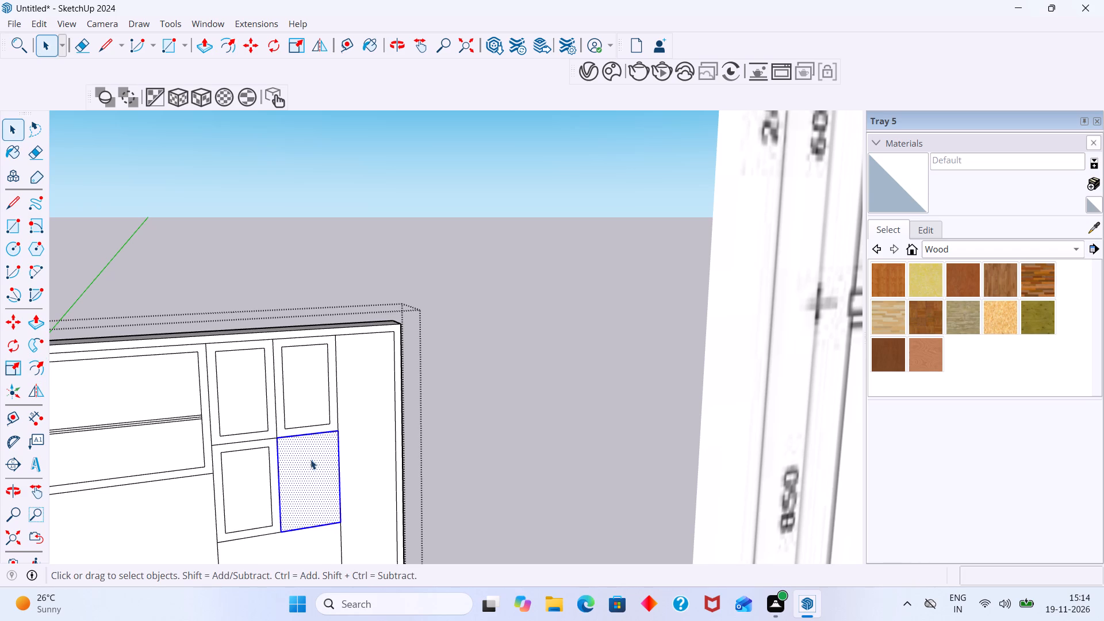
pyautogui.press('f')
pyautogui.click(306, 450)
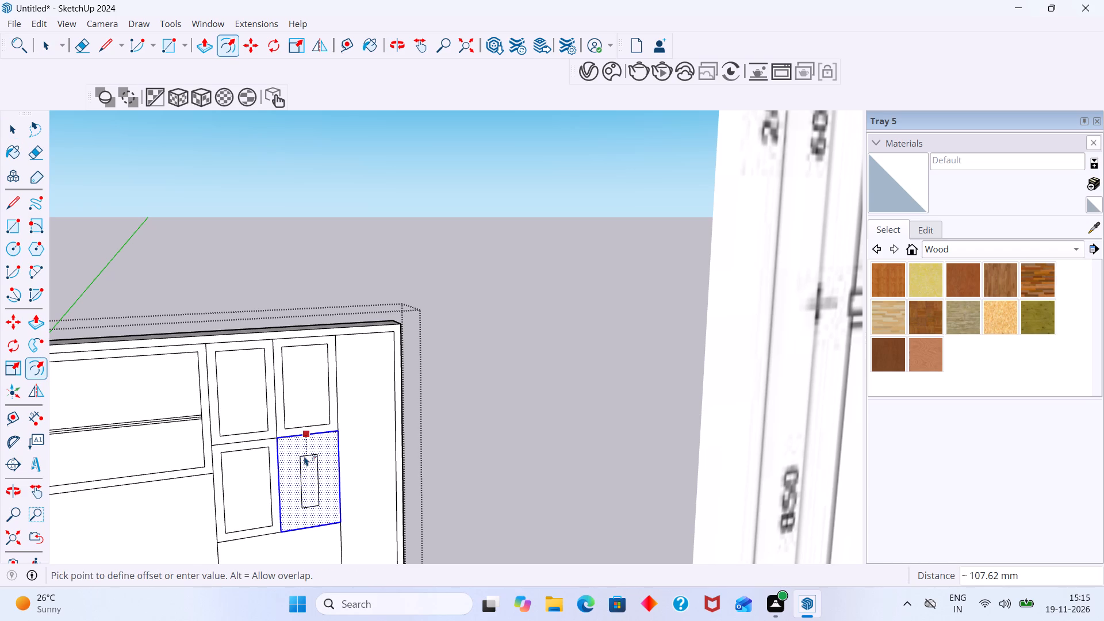
pyautogui.write('40')
pyautogui.press('Return')
pyautogui.press('space')
pyautogui.click(474, 380)
# Compare the modelled tall unit doors and the undivided narrow end column with the front elevation reference drawing.
pyautogui.scroll(-2, 448, 378)
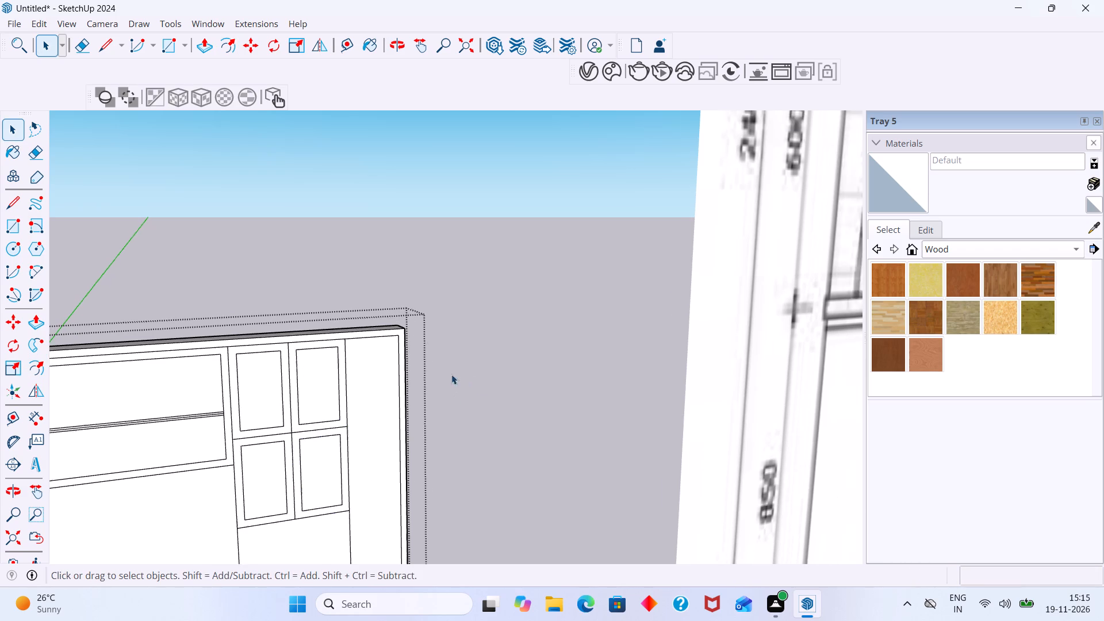
pyautogui.scroll(-13, 451, 374)
pyautogui.keyDown('shift'); pyautogui.moveTo(376, 379); pyautogui.dragTo(301, 388, button='middle'); pyautogui.keyUp('shift')
pyautogui.scroll(-4, 313, 387)
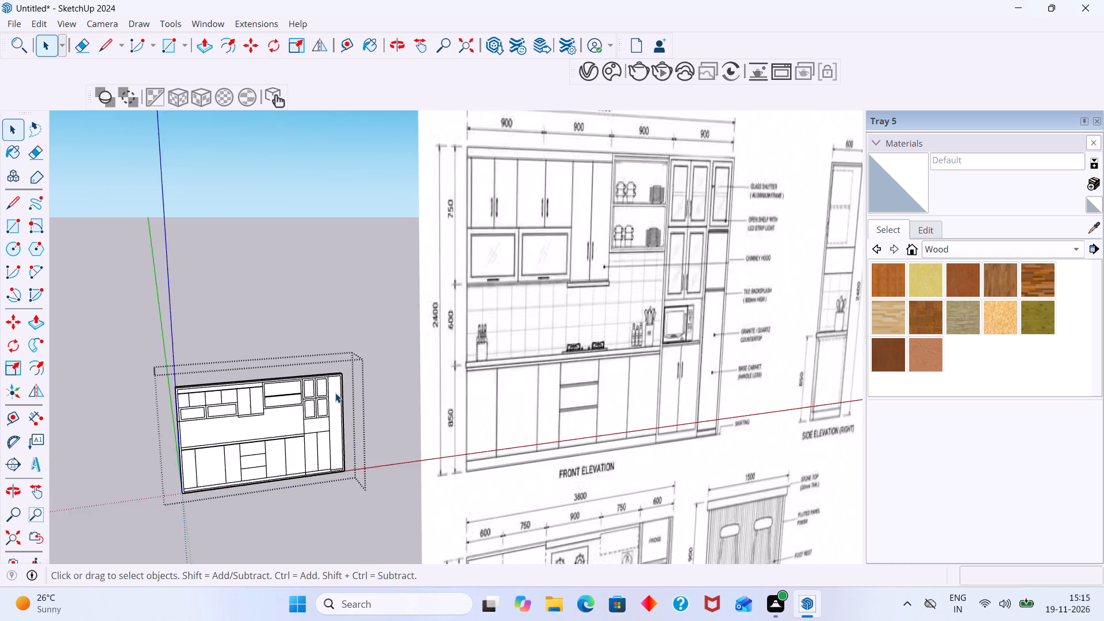
pyautogui.scroll(-2, 335, 393)
pyautogui.moveTo(337, 400); pyautogui.dragTo(274, 401, button='middle')
pyautogui.moveTo(275, 413); pyautogui.dragTo(310, 402, button='middle')
pyautogui.moveTo(290, 412); pyautogui.dragTo(312, 381, button='middle')
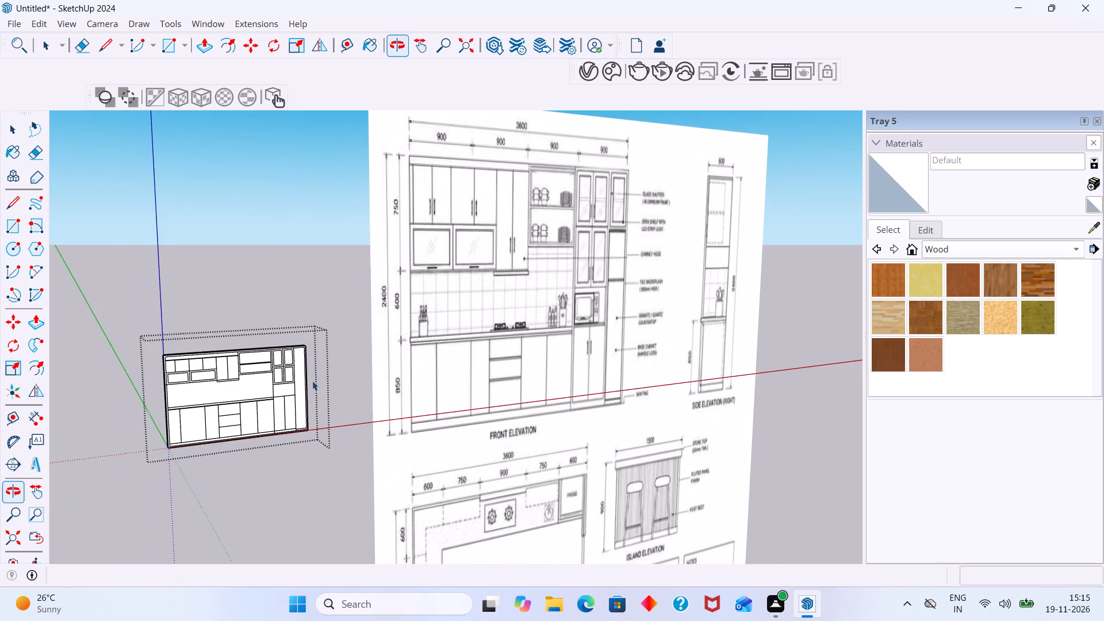
pyautogui.moveTo(312, 381); pyautogui.dragTo(313, 377, button='middle')
pyautogui.moveTo(259, 418); pyautogui.dragTo(224, 442, button='middle')
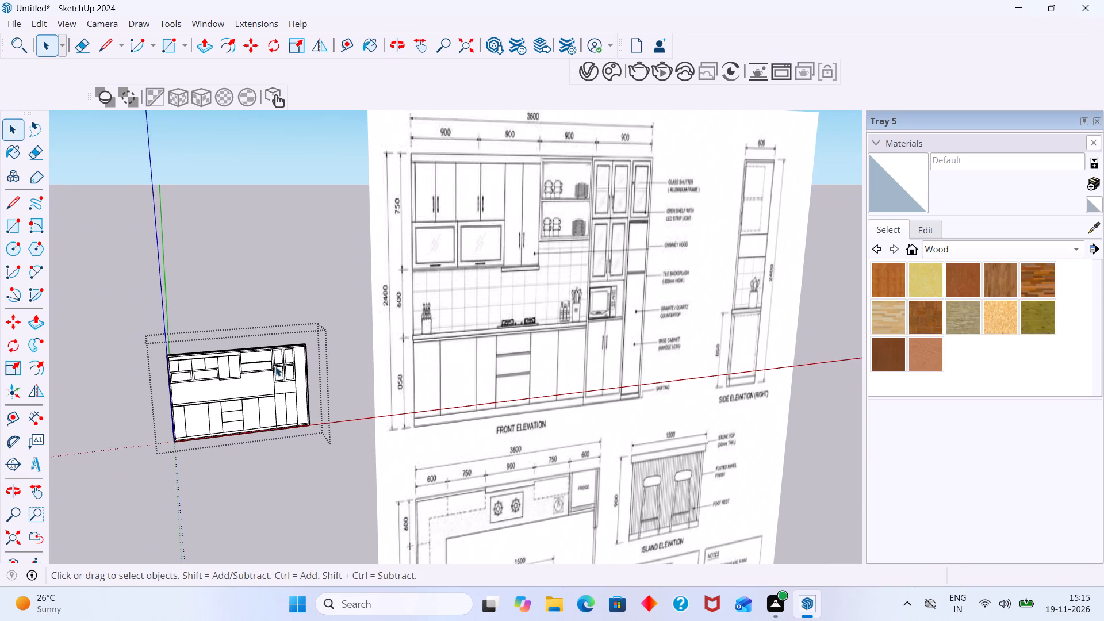
pyautogui.scroll(20, 277, 365)
pyautogui.scroll(3, 277, 365)
pyautogui.scroll(-3, 277, 368)
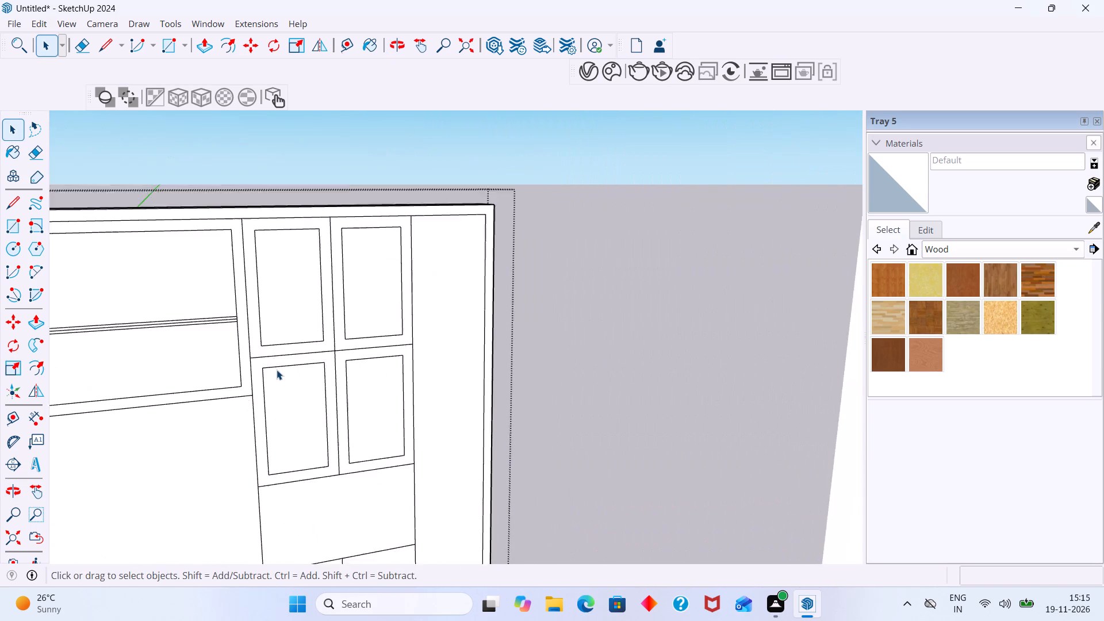
pyautogui.scroll(-20, 277, 370)
pyautogui.scroll(-1, 277, 370)
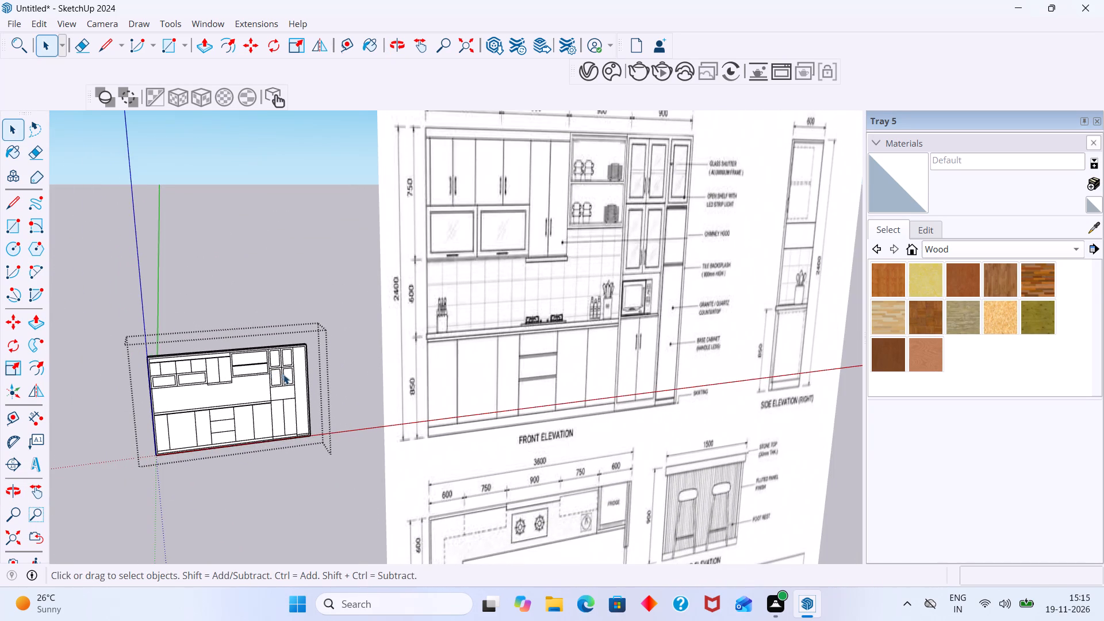
pyautogui.moveTo(284, 374); pyautogui.dragTo(295, 383, button='middle')
pyautogui.scroll(6, 259, 373)
pyautogui.scroll(-3, 287, 369)
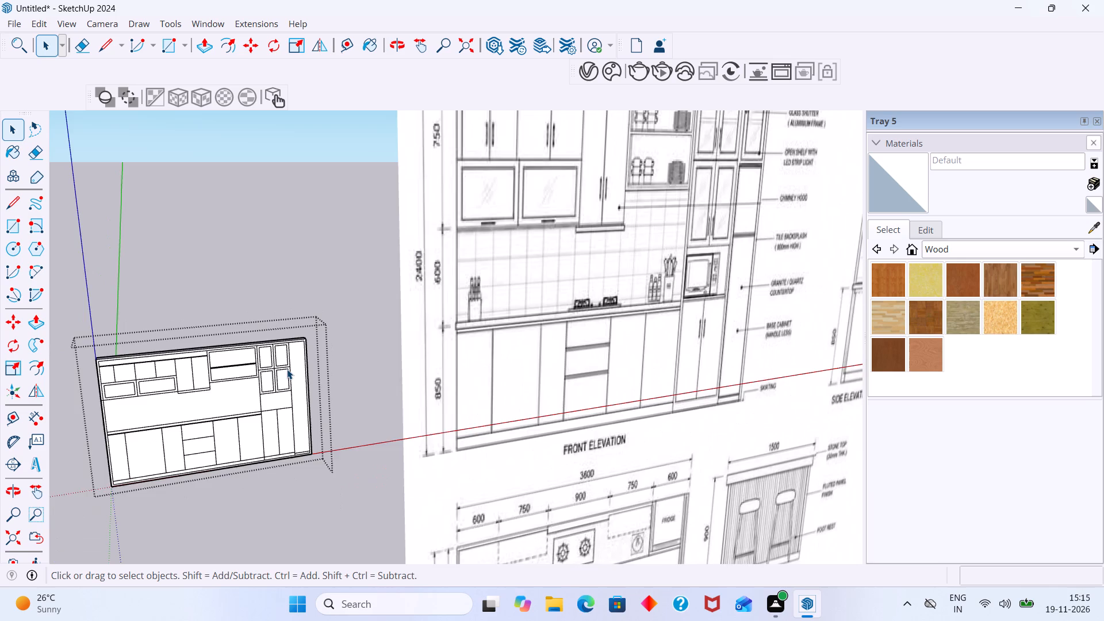
pyautogui.scroll(-4, 287, 369)
pyautogui.scroll(3, 281, 413)
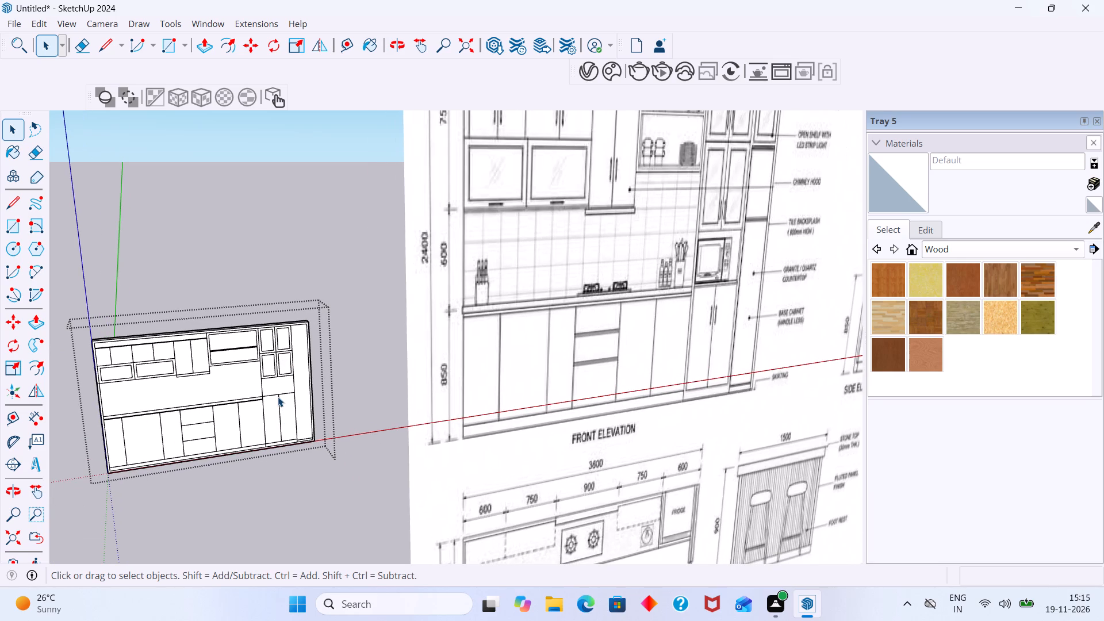
pyautogui.scroll(-1, 281, 393)
pyautogui.moveTo(271, 392); pyautogui.dragTo(236, 417, button='middle')
pyautogui.scroll(-2, 247, 408)
pyautogui.moveTo(261, 408); pyautogui.dragTo(274, 392, button='middle')
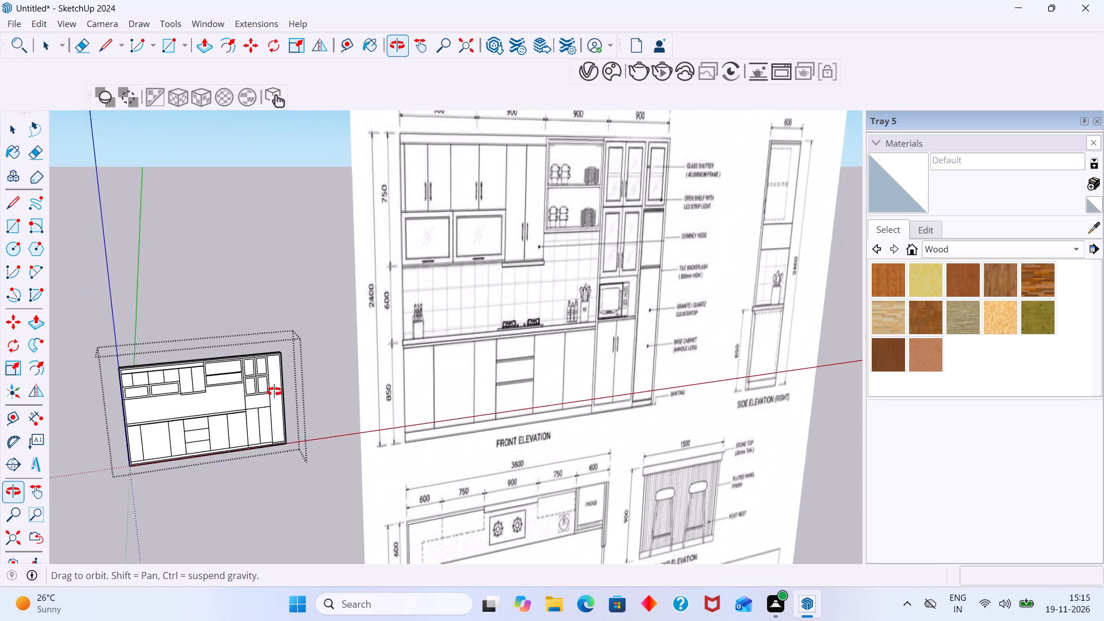
pyautogui.moveTo(274, 392); pyautogui.dragTo(281, 377, button='middle')
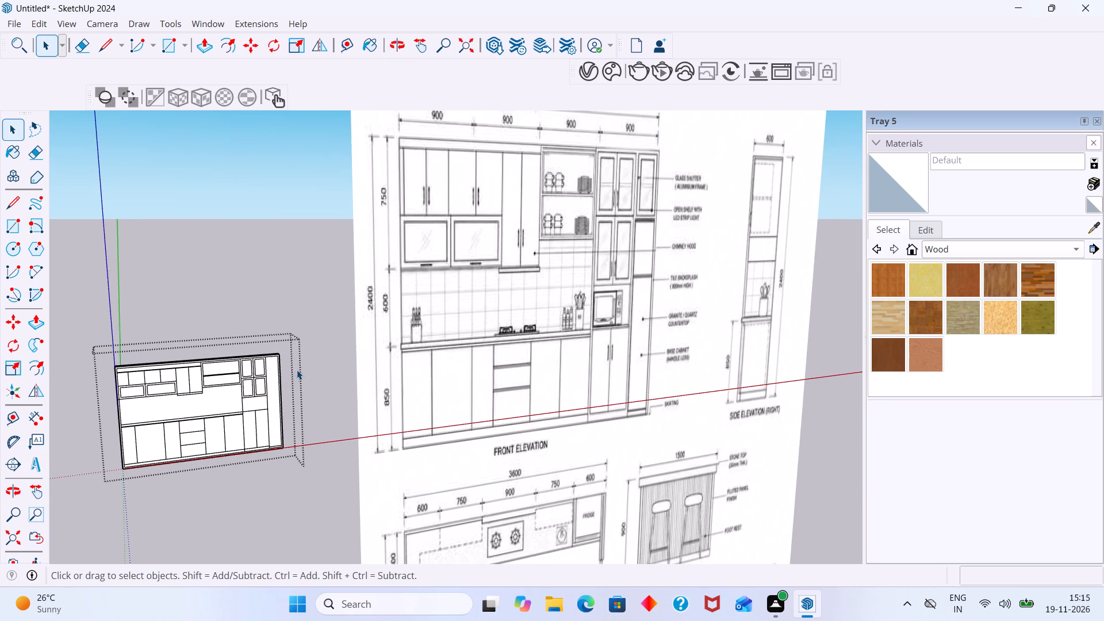
pyautogui.scroll(20, 297, 370)
pyautogui.scroll(-4, 251, 372)
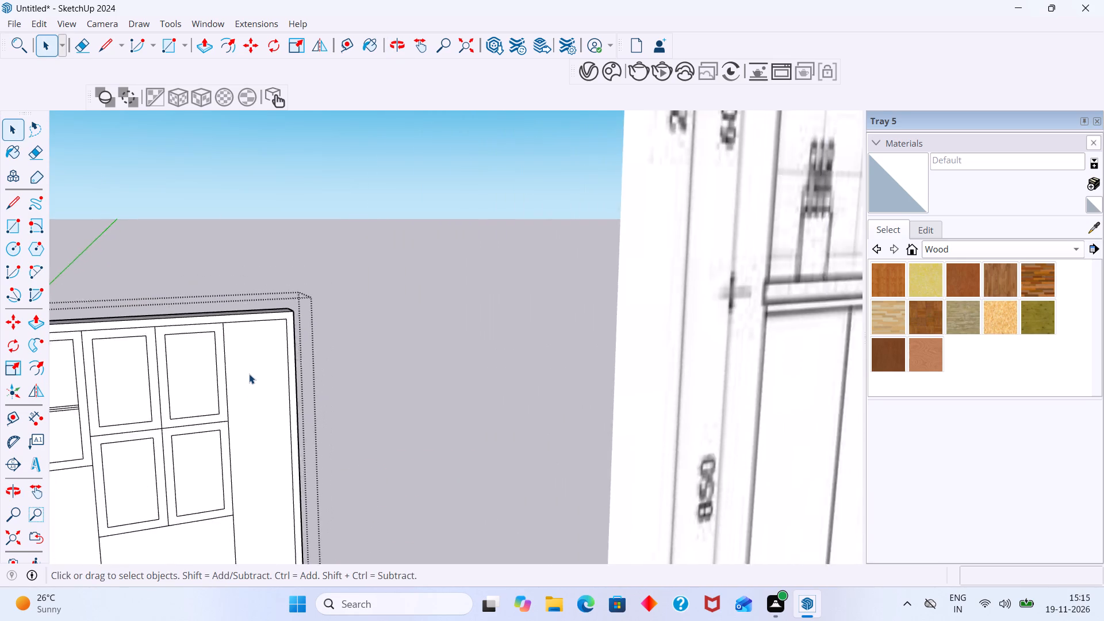
pyautogui.scroll(-17, 249, 374)
pyautogui.scroll(1, 254, 377)
pyautogui.middleClick(254, 377)
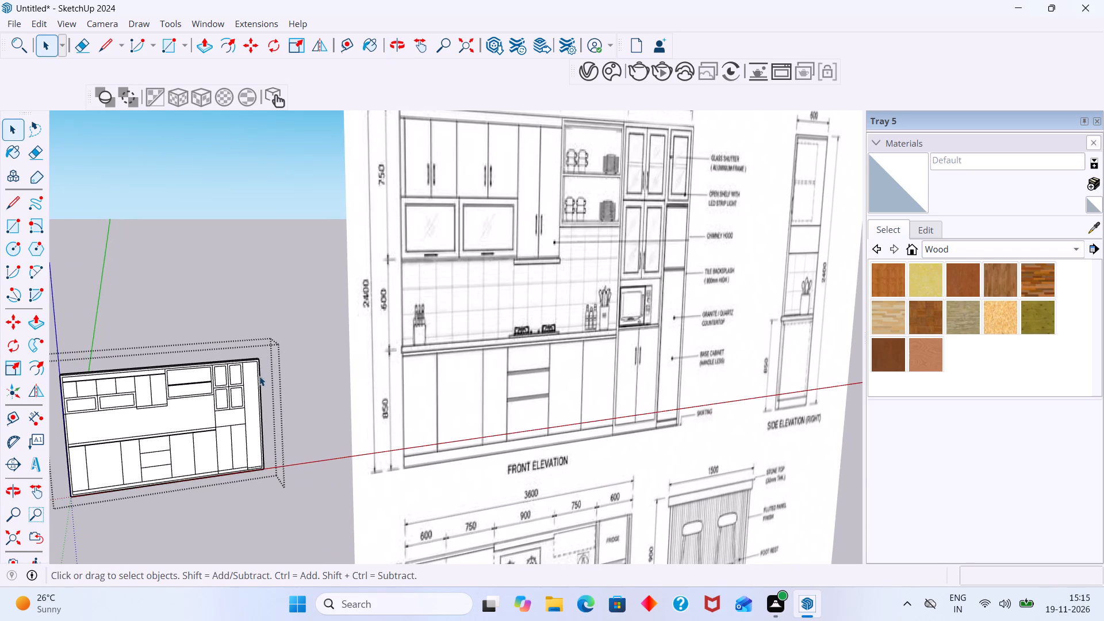
# Draw a line across the narrow end column, level with the divider between the tall unit's first and second door rows.
pyautogui.press('l')
pyautogui.scroll(10, 257, 409)
pyautogui.scroll(-3, 240, 392)
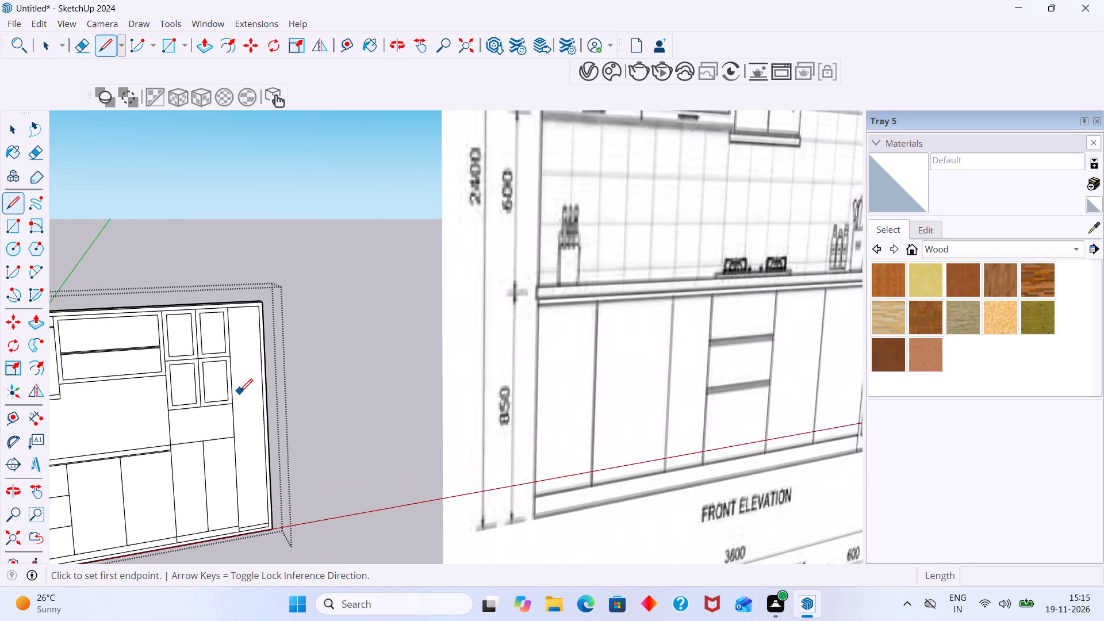
pyautogui.scroll(-8, 240, 392)
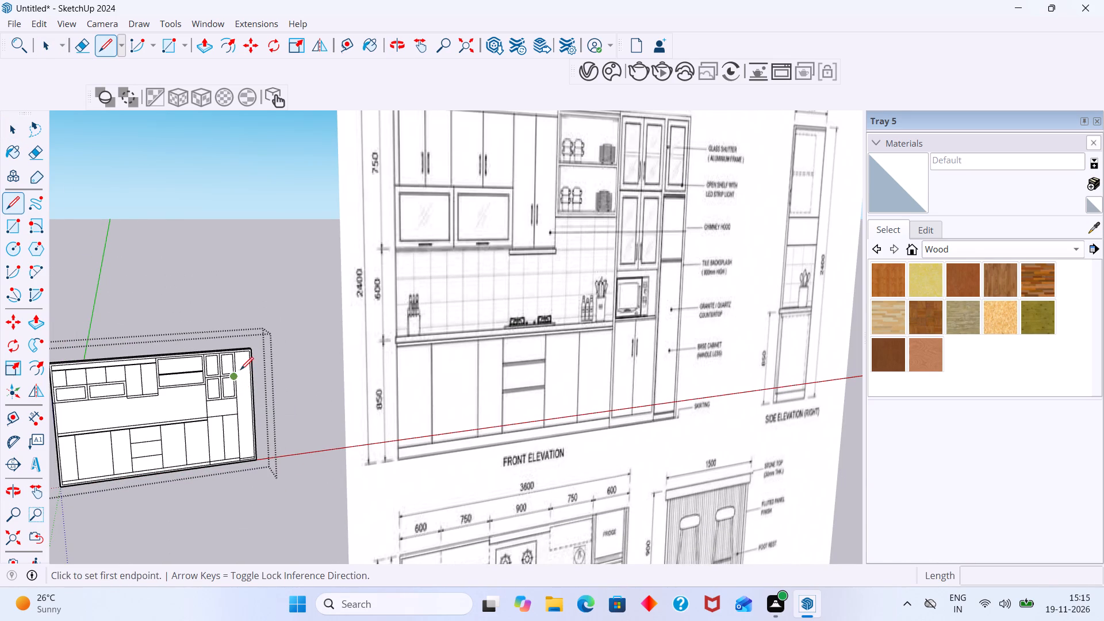
pyautogui.scroll(13, 239, 370)
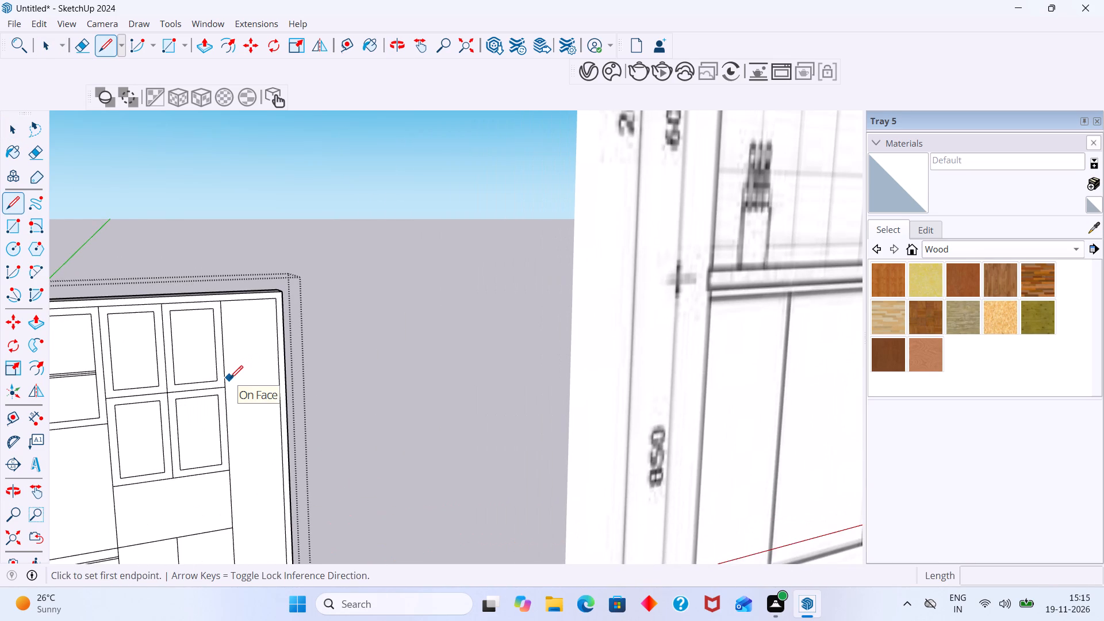
pyautogui.scroll(-14, 230, 378)
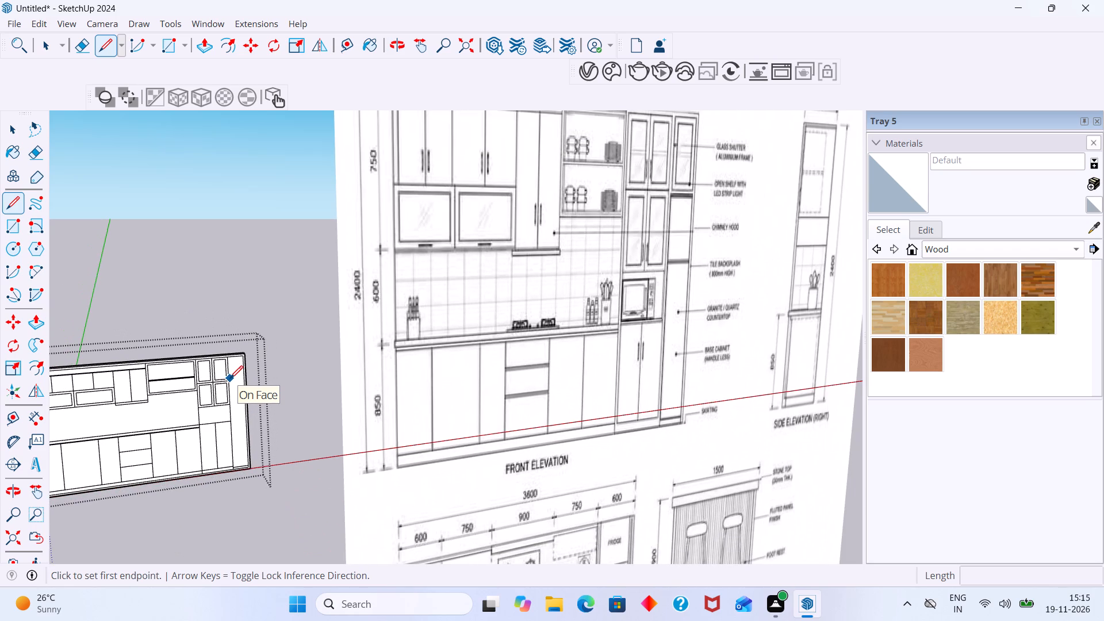
pyautogui.scroll(18, 229, 378)
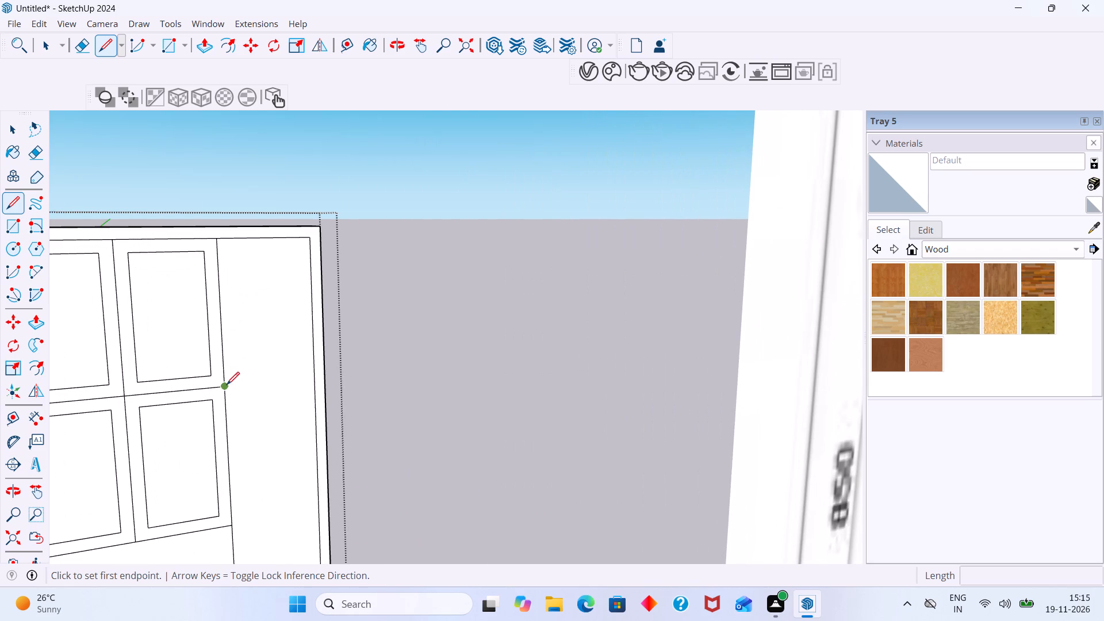
pyautogui.click(227, 385)
pyautogui.press('space')
pyautogui.doubleClick(287, 385)
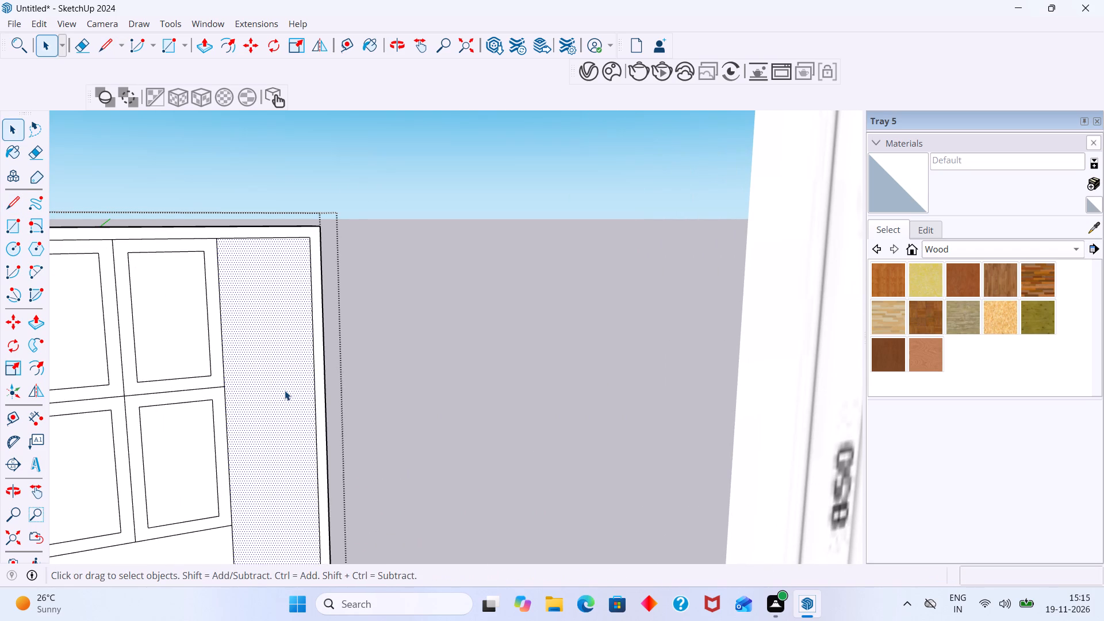
pyautogui.press('l')
pyautogui.click(225, 382)
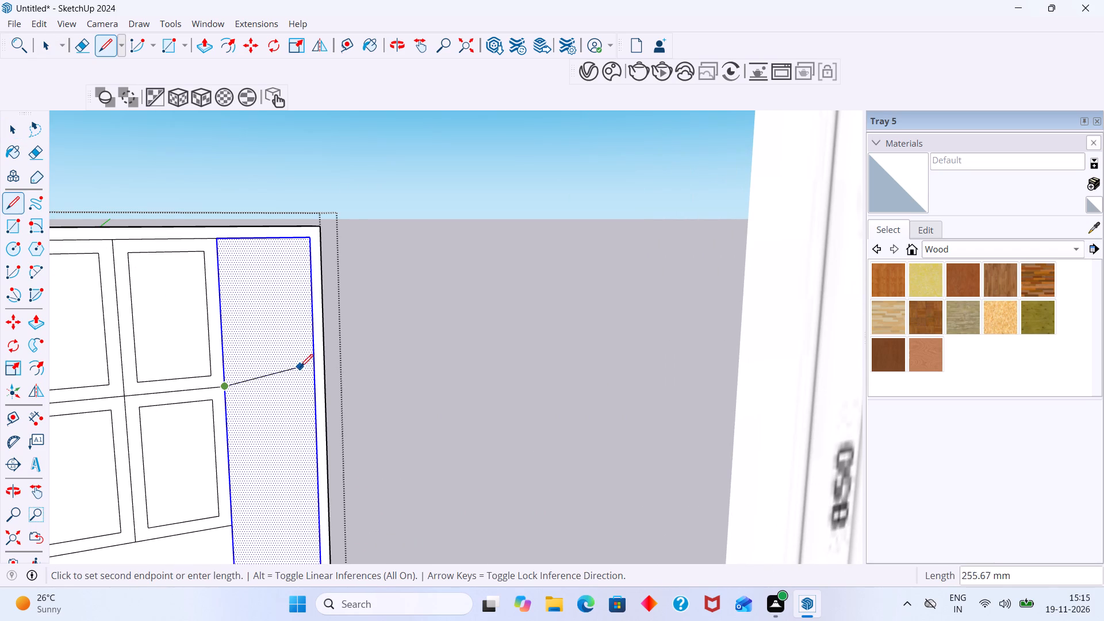
pyautogui.click(313, 377)
pyautogui.press('space')
pyautogui.click(398, 341)
# Offset the outline of the narrow end column's top panel inward by 50 mm, and clear the selection.
pyautogui.scroll(-2, 382, 346)
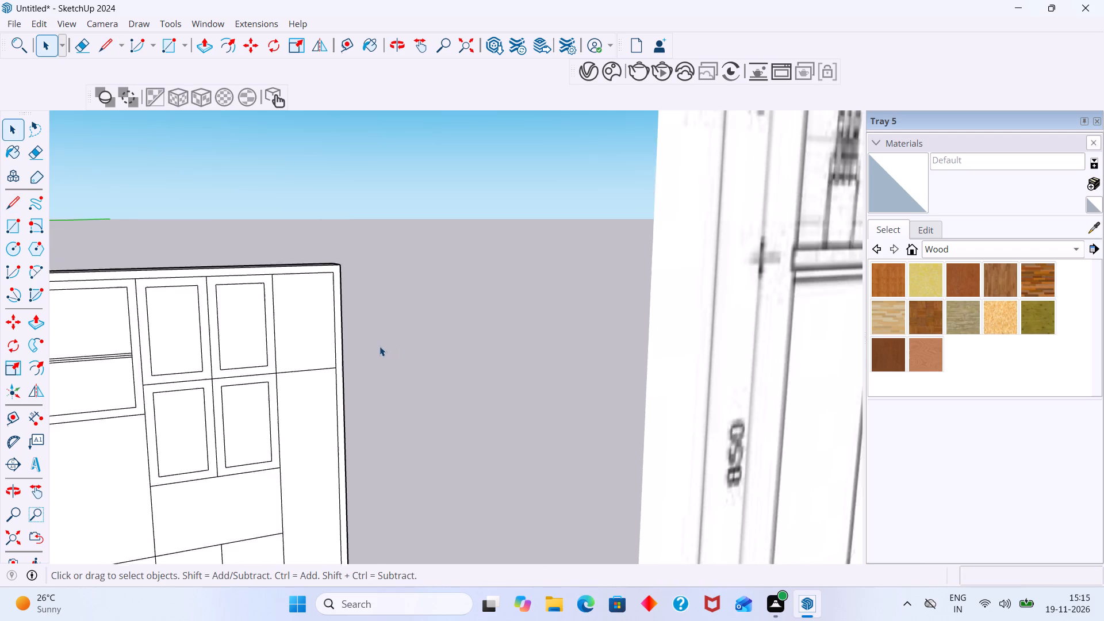
pyautogui.scroll(-4, 379, 346)
pyautogui.keyDown('shift'); pyautogui.moveTo(379, 339); pyautogui.dragTo(265, 353, button='middle'); pyautogui.keyUp('shift')
pyautogui.scroll(-9, 273, 349)
pyautogui.keyDown('shift'); pyautogui.moveTo(278, 355); pyautogui.dragTo(291, 344, button='middle'); pyautogui.keyUp('shift')
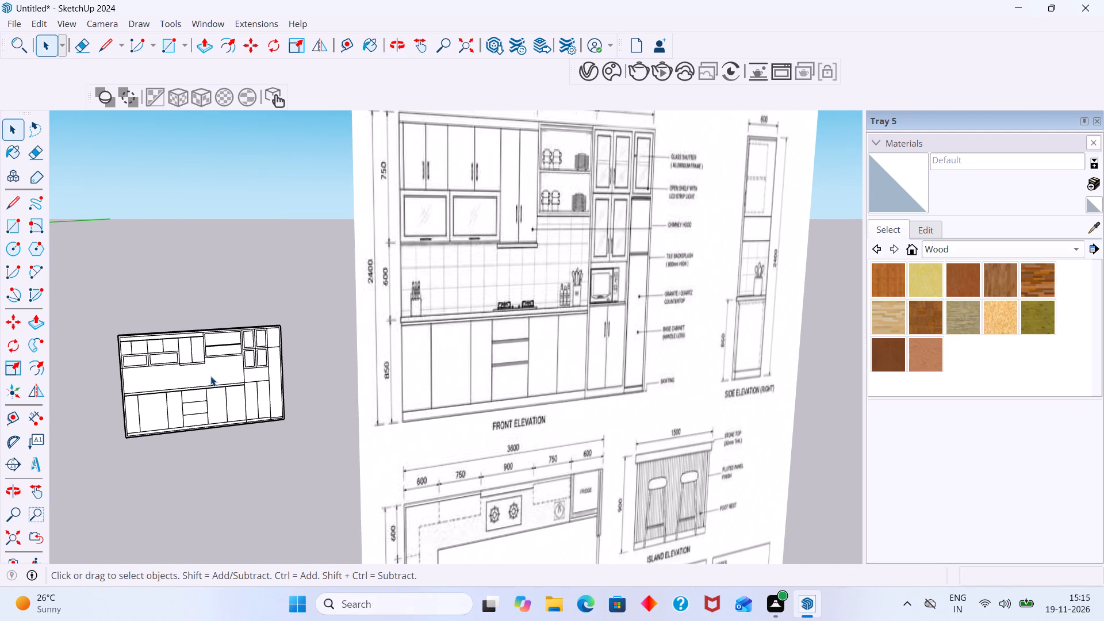
pyautogui.scroll(18, 271, 343)
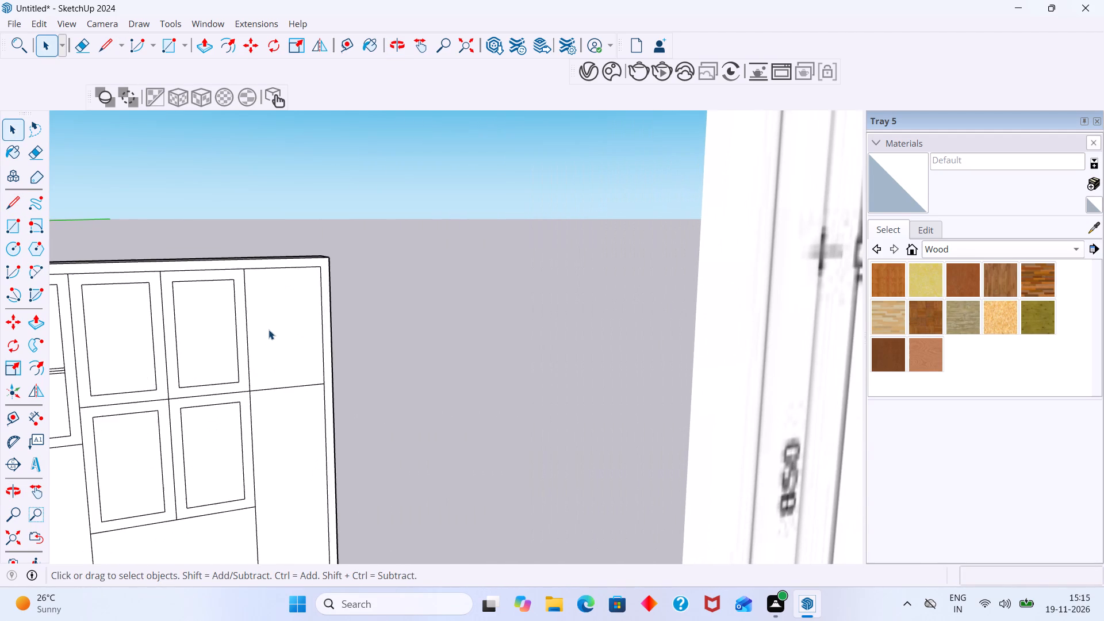
pyautogui.click(269, 329)
pyautogui.tripleClick(274, 329)
pyautogui.tripleClick(275, 331)
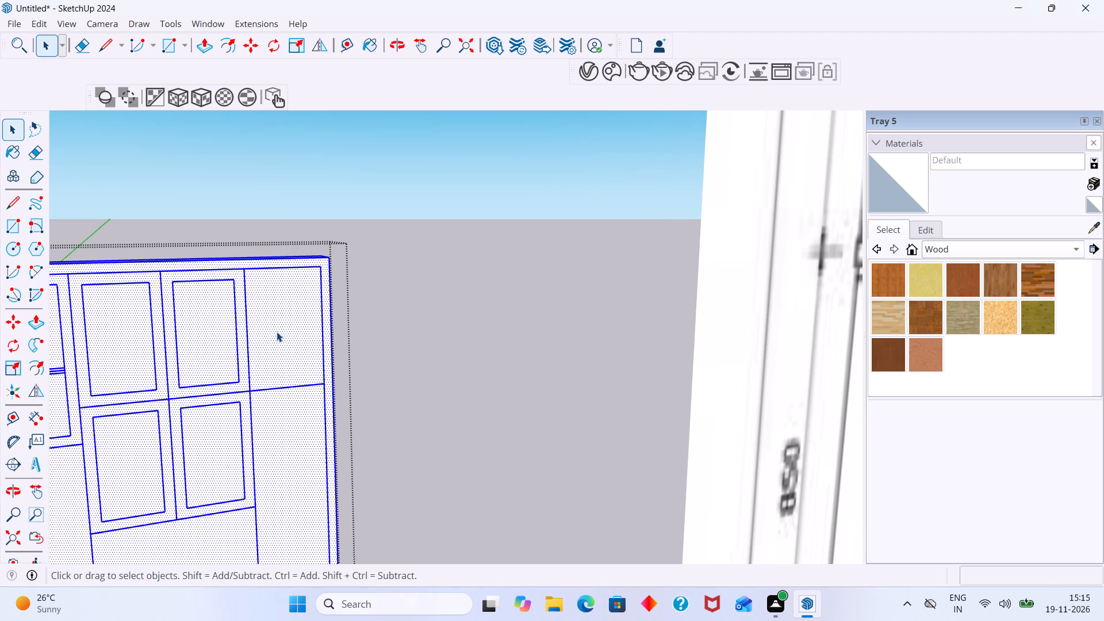
pyautogui.doubleClick(279, 336)
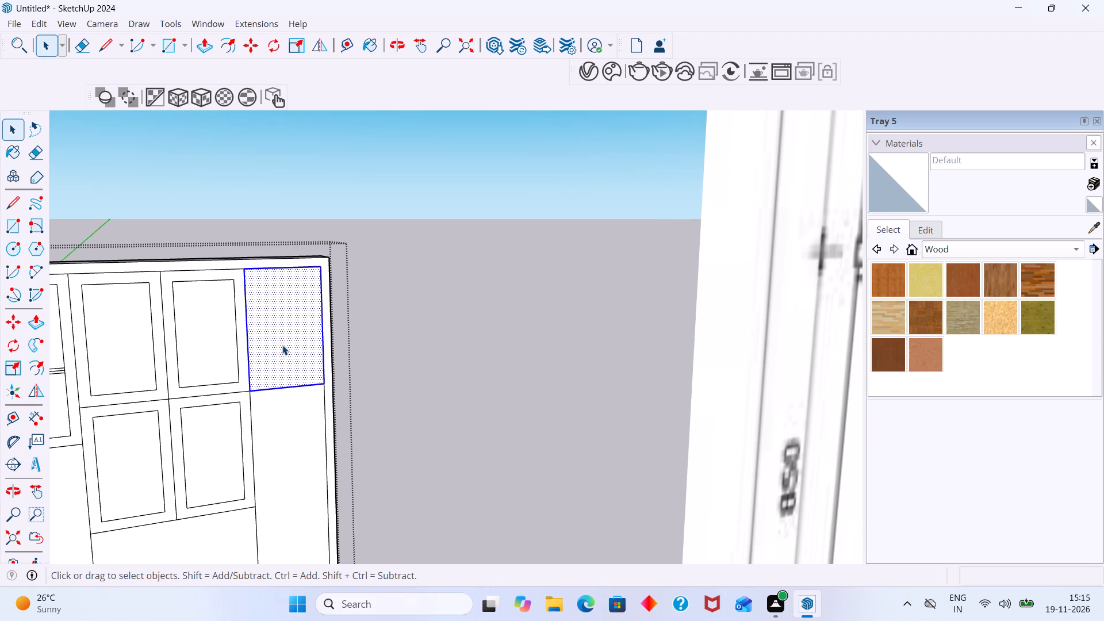
pyautogui.press('f')
pyautogui.click(260, 339)
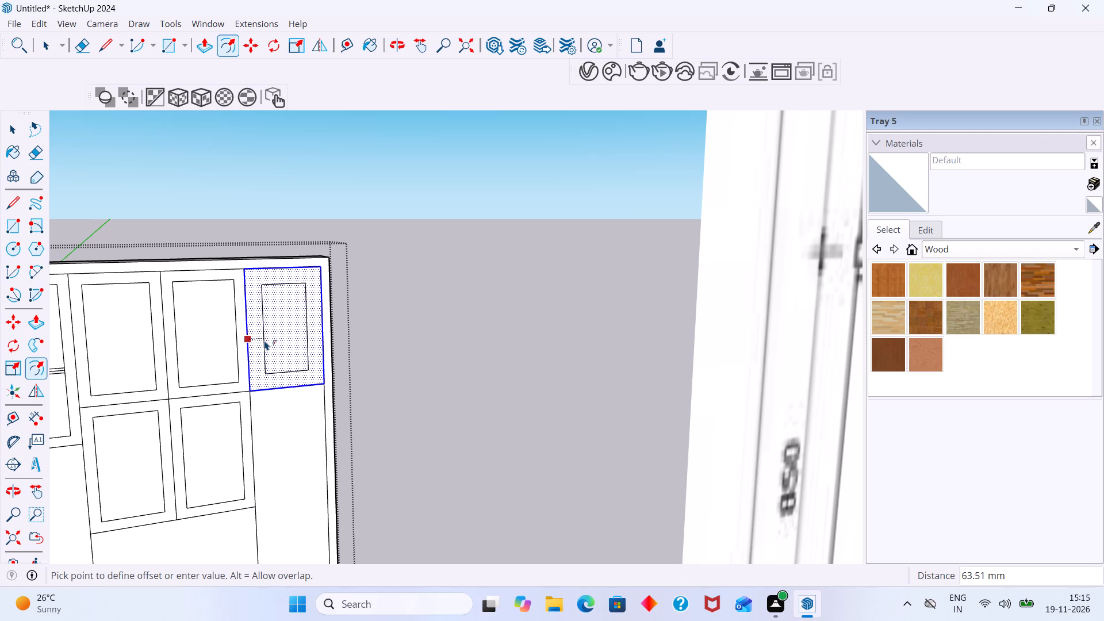
pyautogui.write('50')
pyautogui.press('Return')
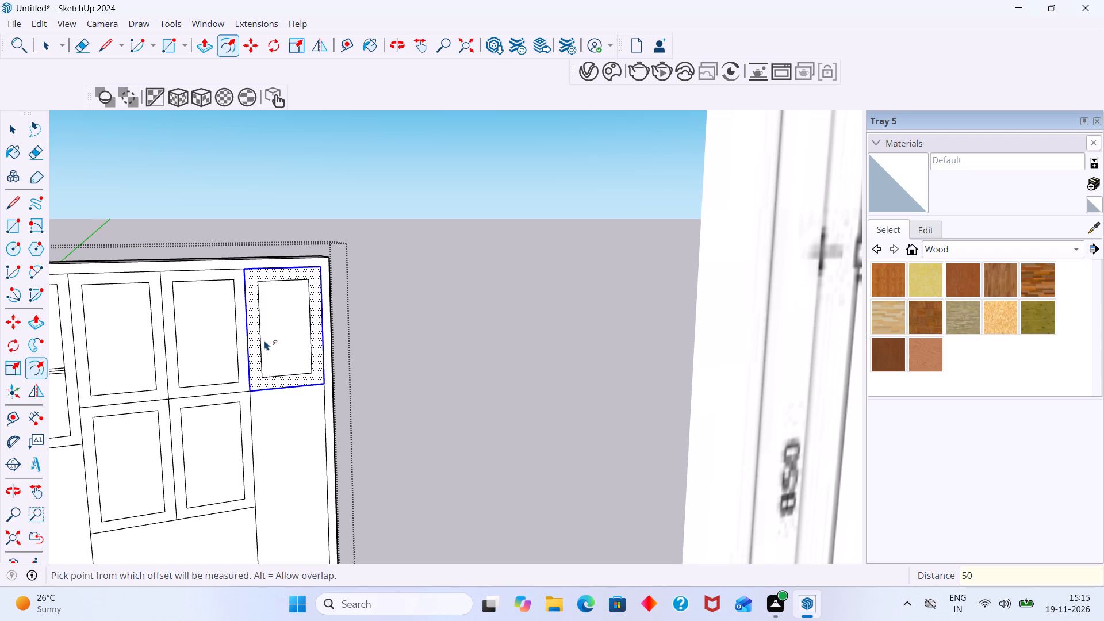
pyautogui.press('space')
pyautogui.click(608, 222)
# Compare the narrow end column below its framed top door with the front elevation reference drawing.
pyautogui.scroll(-9, 445, 297)
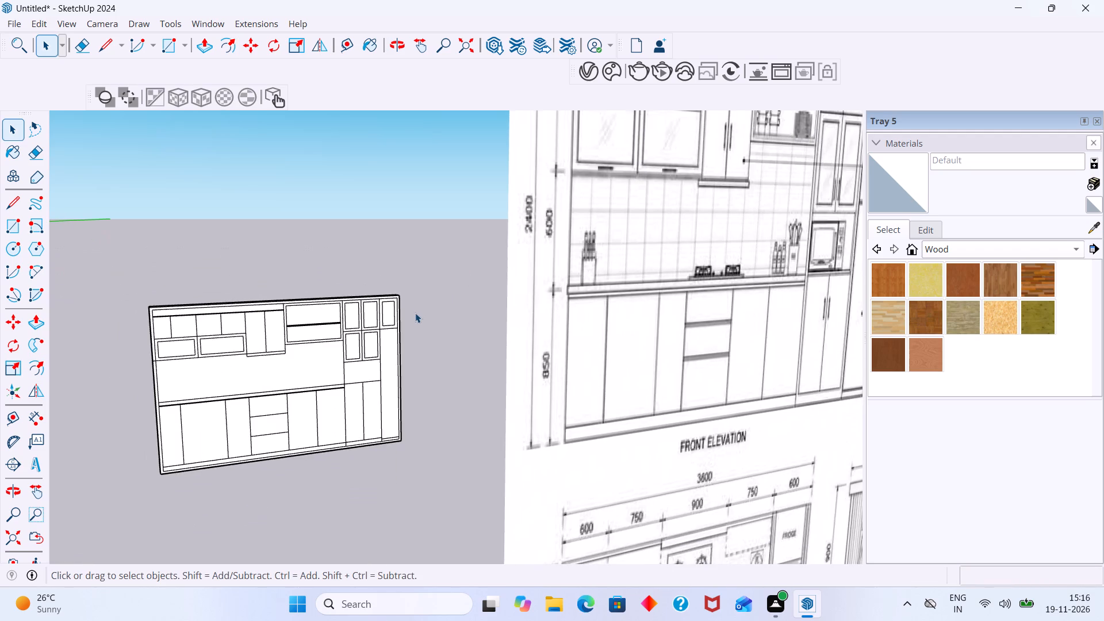
pyautogui.scroll(-2, 415, 313)
pyautogui.keyDown('shift'); pyautogui.moveTo(383, 323); pyautogui.dragTo(271, 357, button='middle'); pyautogui.keyUp('shift')
pyautogui.scroll(-6, 274, 355)
pyautogui.moveTo(289, 360); pyautogui.dragTo(302, 369, button='middle')
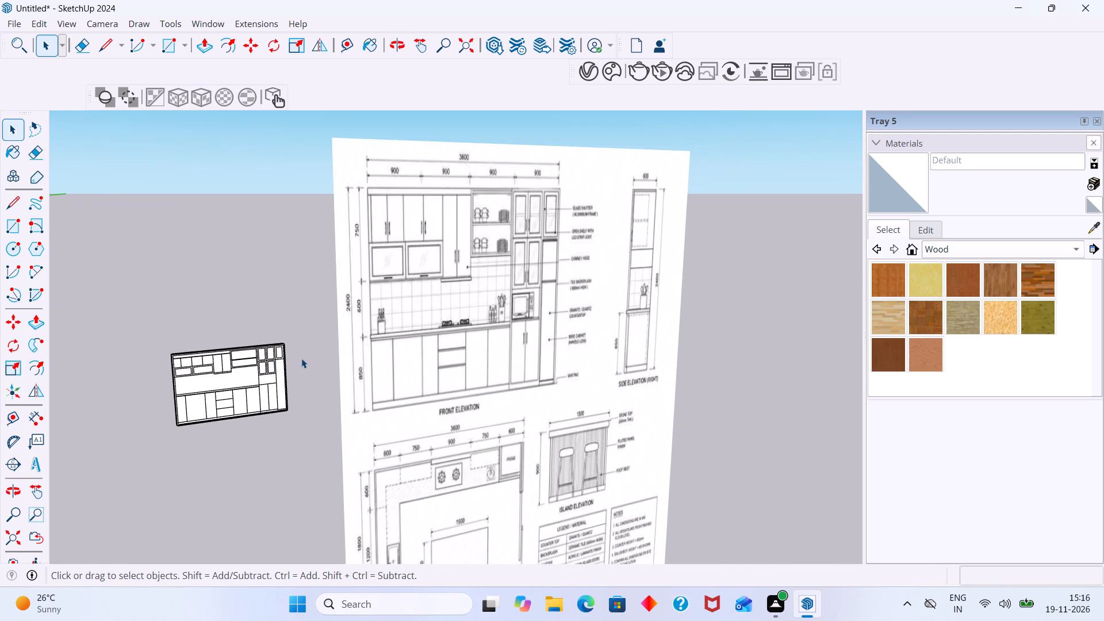
pyautogui.scroll(4, 257, 373)
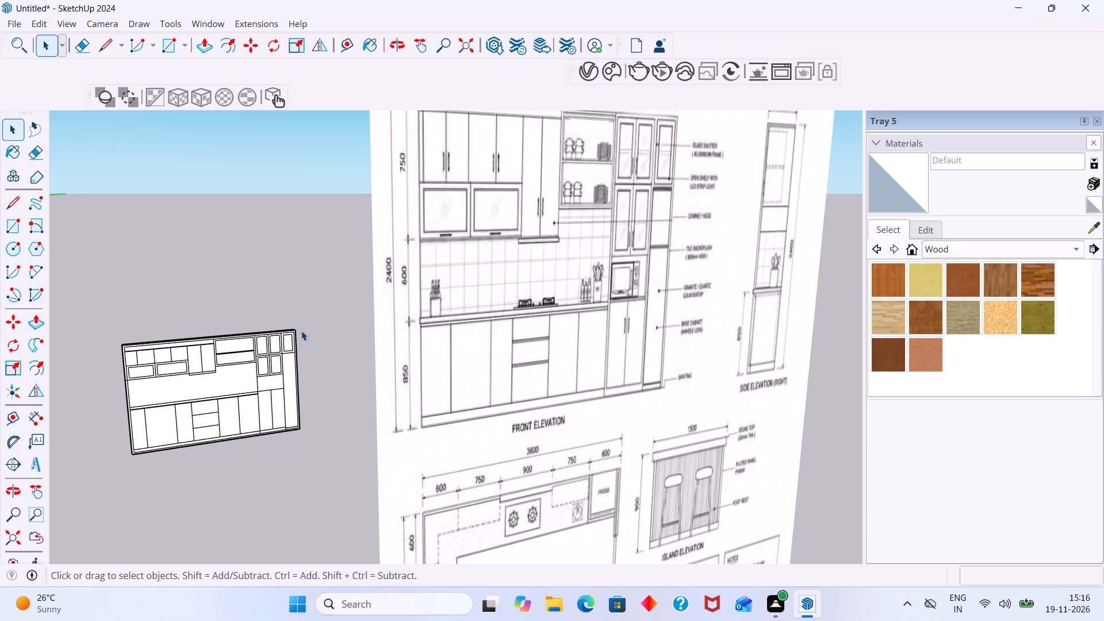
pyautogui.scroll(2, 287, 350)
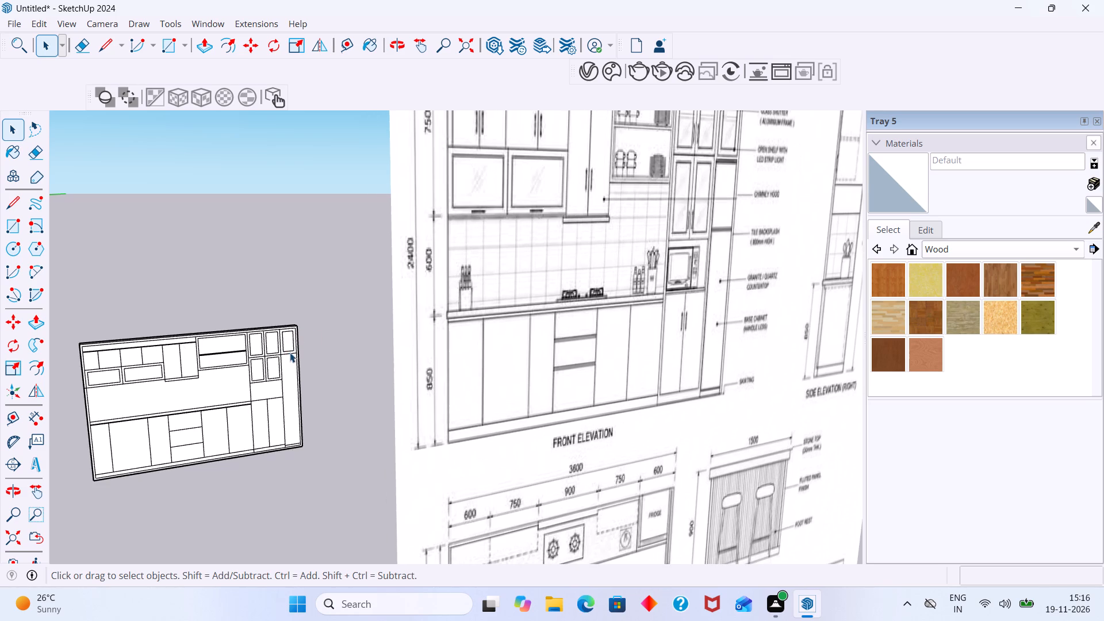
pyautogui.scroll(-1, 292, 353)
pyautogui.moveTo(291, 378); pyautogui.dragTo(289, 364, button='middle')
pyautogui.scroll(9, 298, 361)
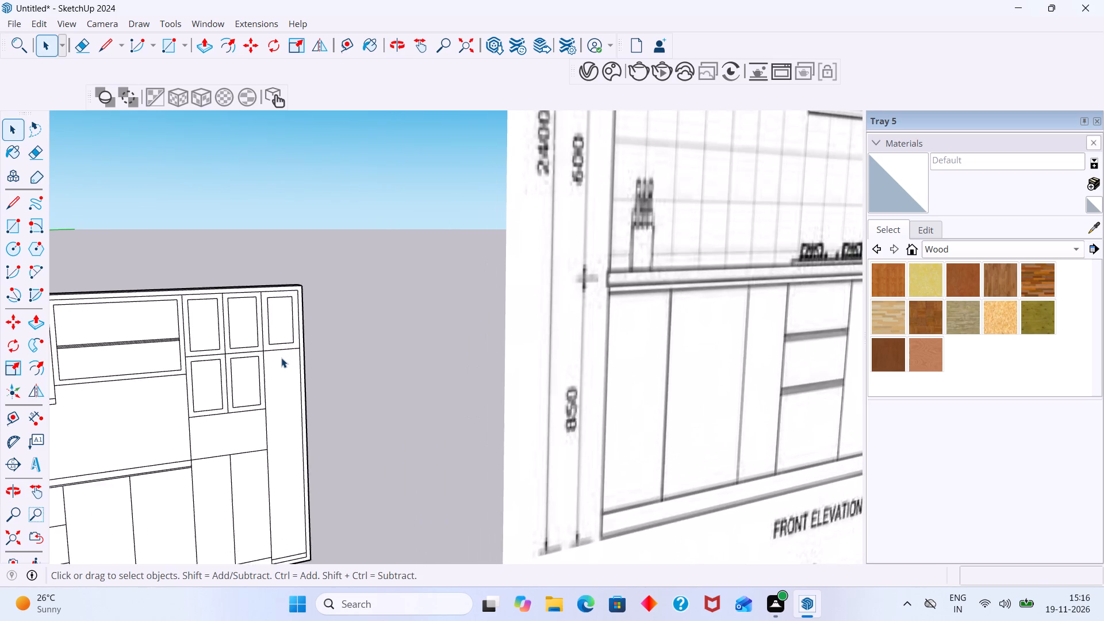
pyautogui.scroll(-9, 281, 360)
pyautogui.moveTo(281, 384); pyautogui.dragTo(303, 377, button='middle')
pyautogui.scroll(3, 266, 388)
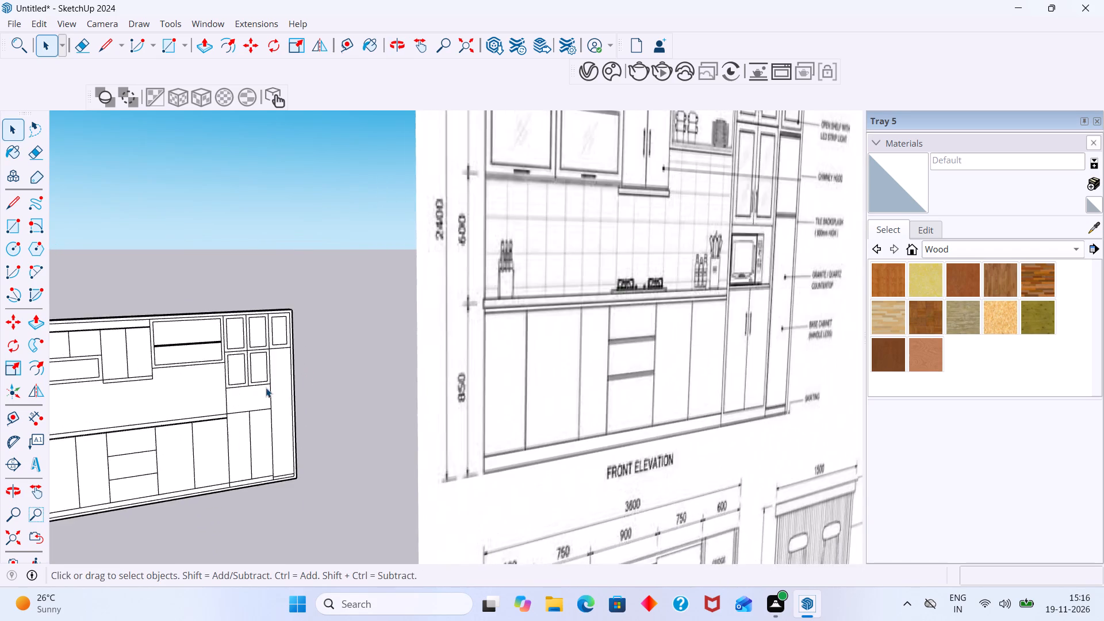
# Draw a 300 mm line across the narrow end column, level with the bottom edge of the tall unit's second-row doors.
pyautogui.scroll(13, 266, 388)
pyautogui.tripleClick(260, 371)
pyautogui.click(263, 377)
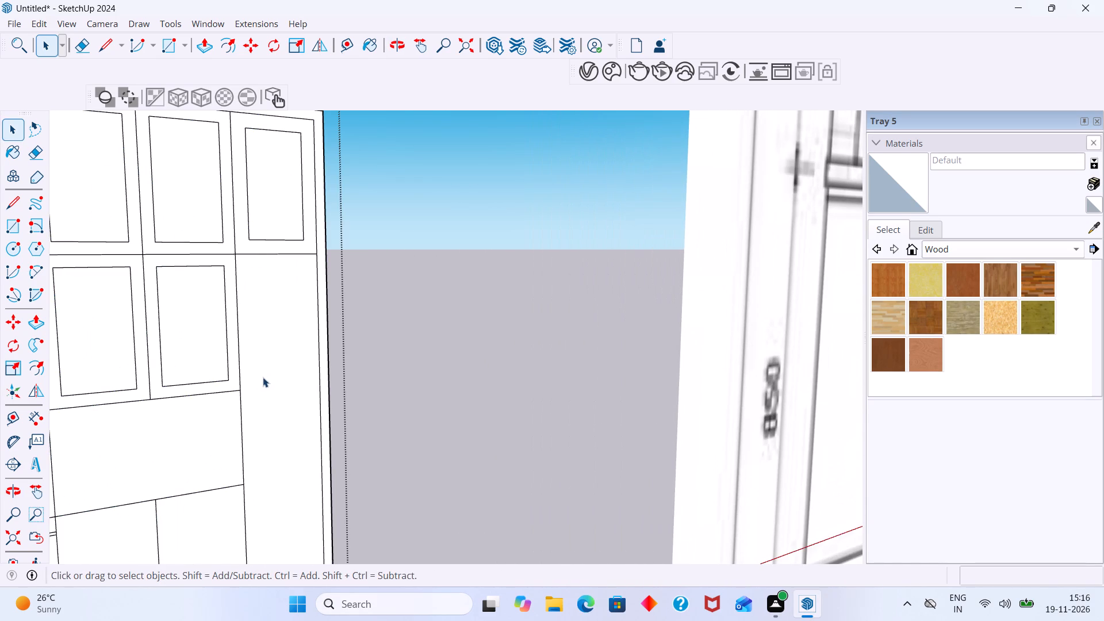
pyautogui.press('l')
pyautogui.scroll(3, 246, 392)
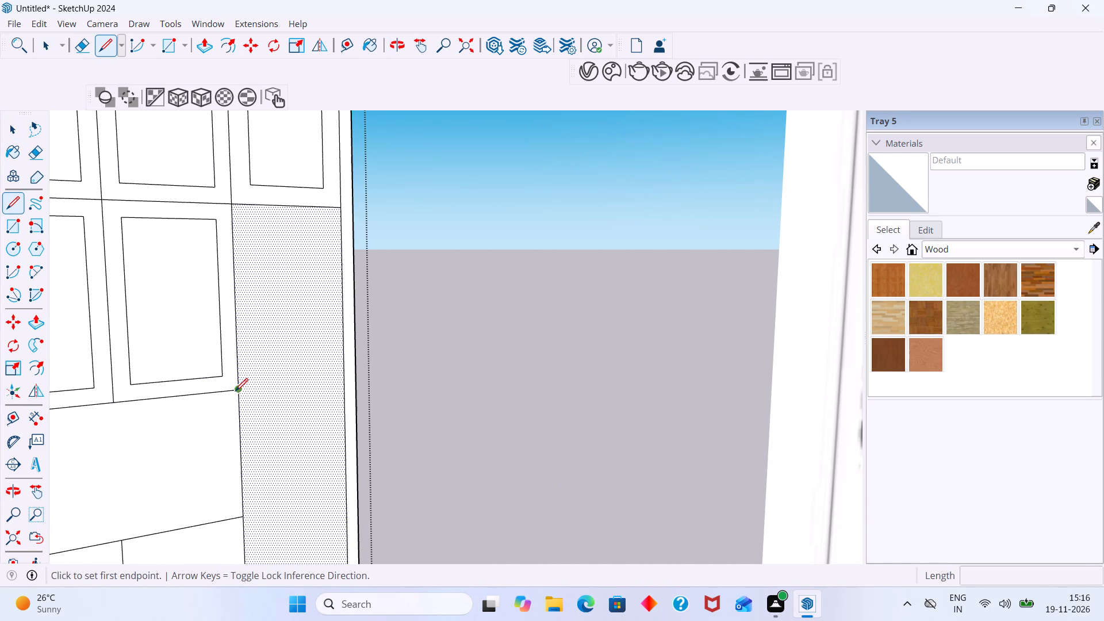
pyautogui.click(239, 390)
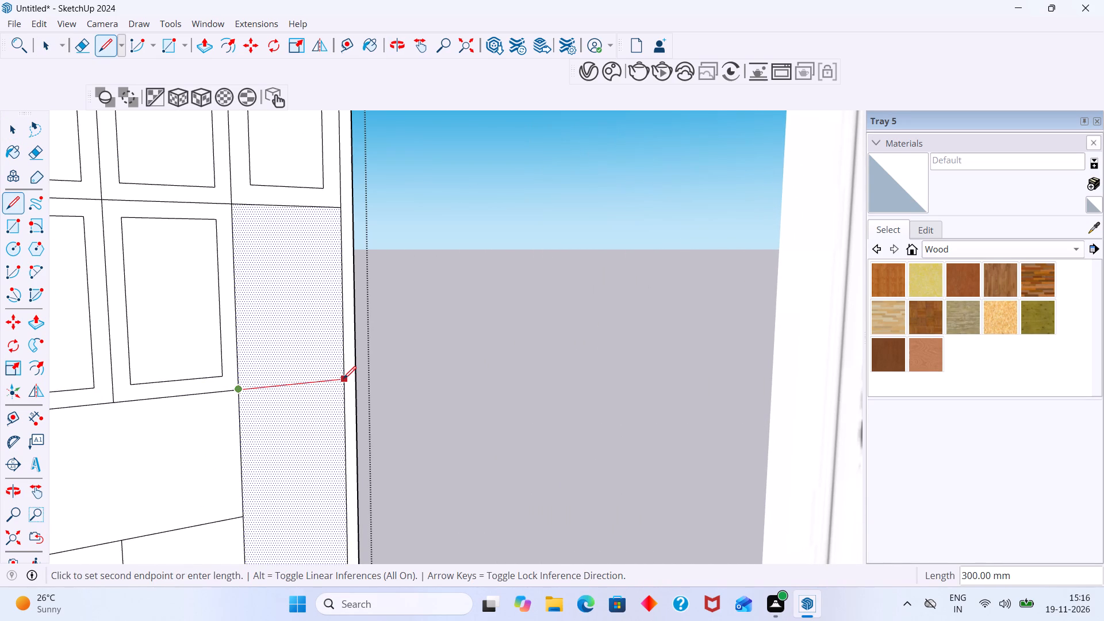
pyautogui.click(343, 379)
pyautogui.press('space')
pyautogui.scroll(-5, 373, 342)
pyautogui.click(417, 324)
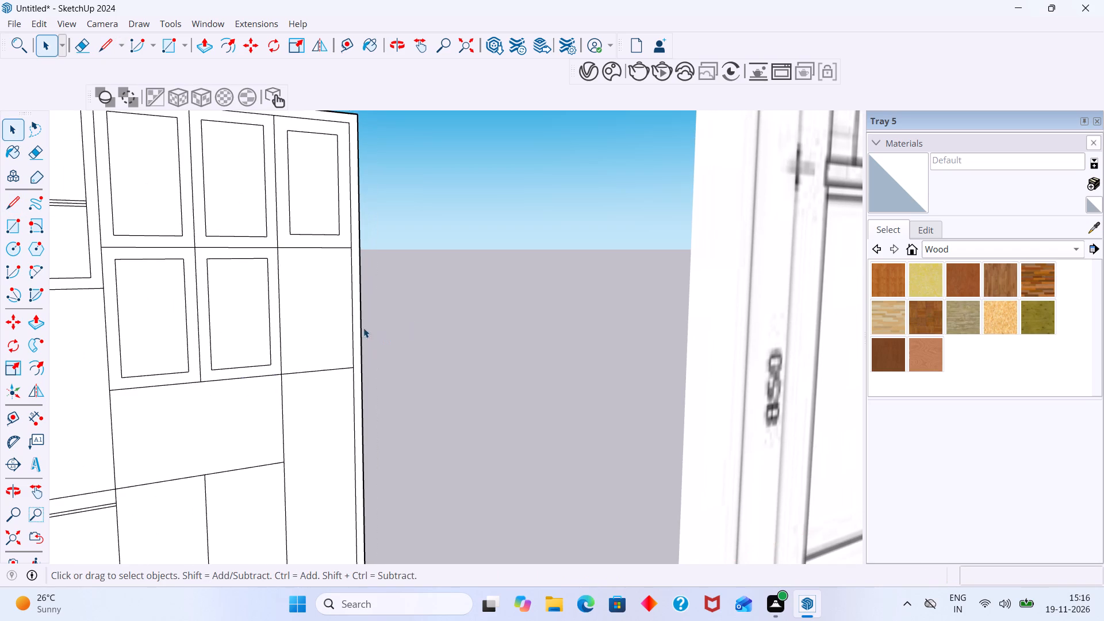
# Offset the outline of the narrow end column's second panel inward by 50 mm, and clear the selection.
pyautogui.moveTo(354, 329); pyautogui.dragTo(278, 356, button='middle')
pyautogui.scroll(2, 313, 329)
pyautogui.doubleClick(314, 328)
pyautogui.click(318, 327)
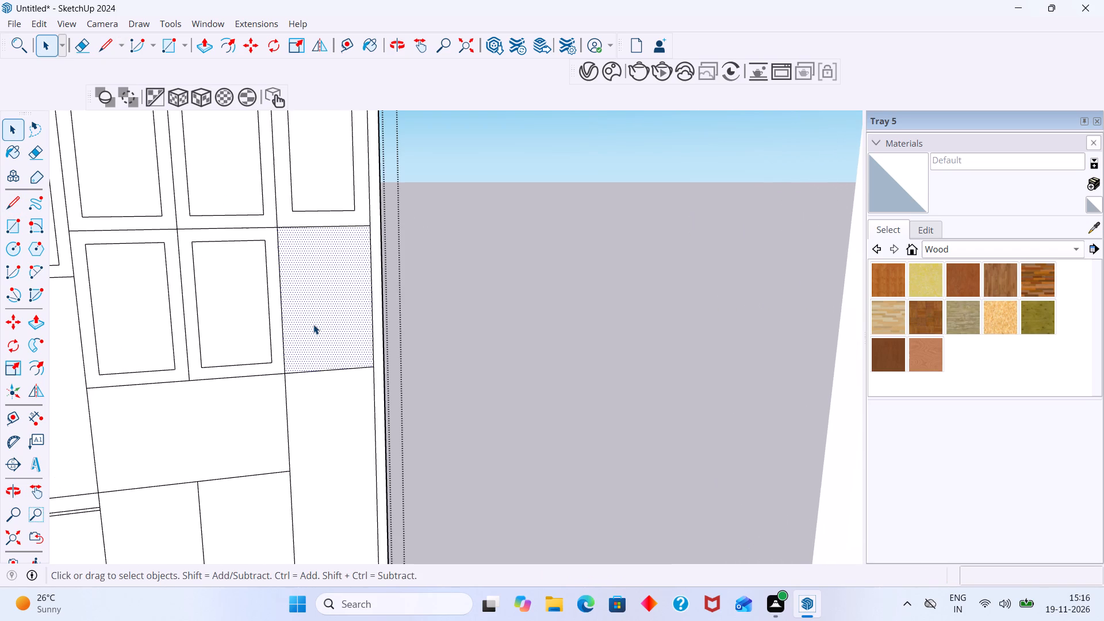
pyautogui.press('f')
pyautogui.click(299, 313)
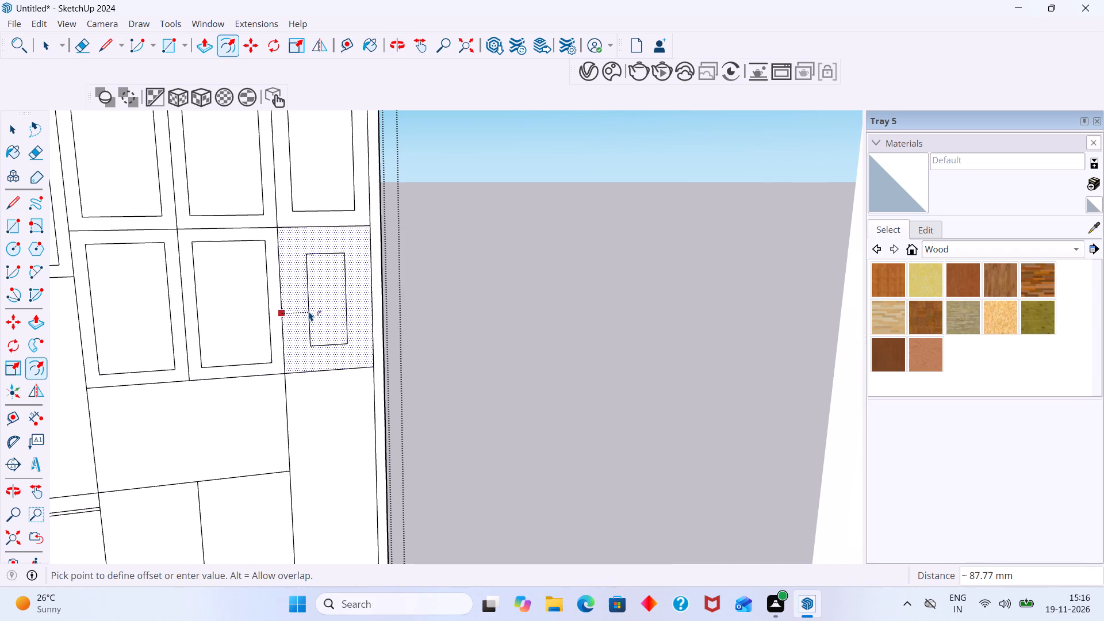
pyautogui.write('50')
pyautogui.press('Return')
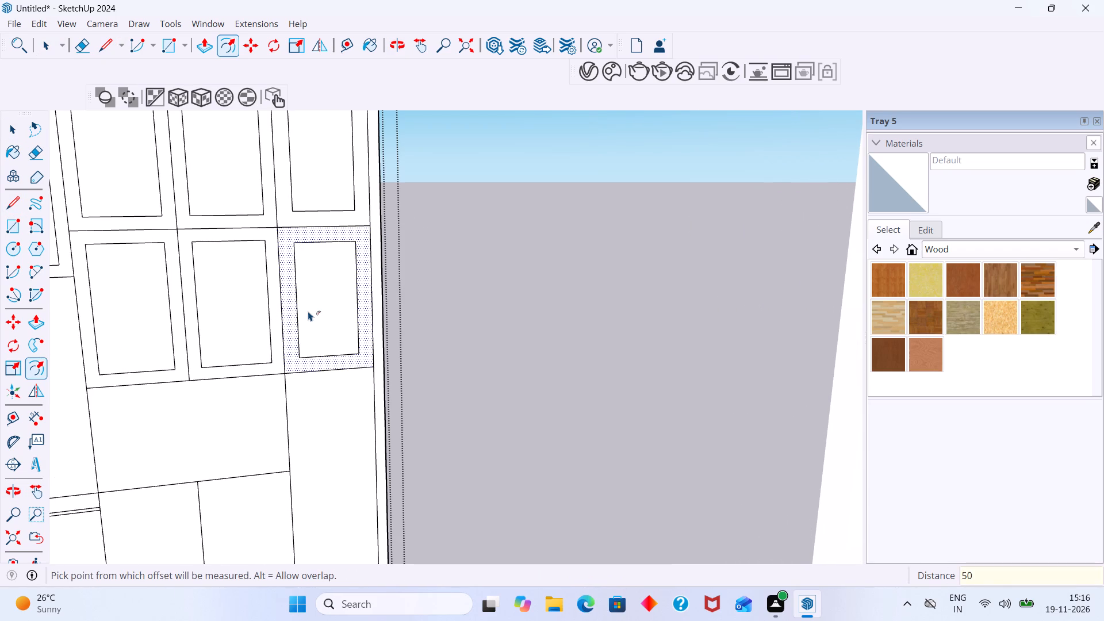
pyautogui.press('space')
pyautogui.click(466, 261)
# Compare the modelled end column and tall unit panels with the front elevation reference drawing.
pyautogui.scroll(1, 458, 262)
pyautogui.scroll(-10, 454, 281)
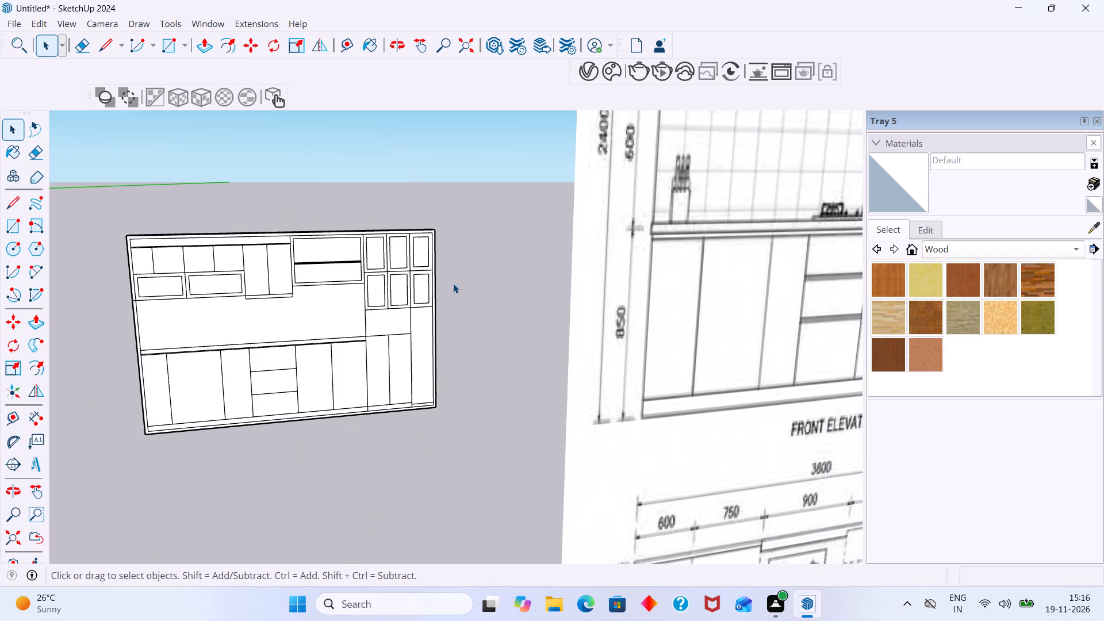
pyautogui.moveTo(451, 283); pyautogui.dragTo(364, 289, button='middle')
pyautogui.scroll(-4, 364, 289)
pyautogui.moveTo(363, 293); pyautogui.dragTo(277, 285, button='middle')
pyautogui.scroll(-2, 276, 285)
pyautogui.moveTo(277, 284); pyautogui.dragTo(286, 288, button='middle')
pyautogui.scroll(-3, 286, 288)
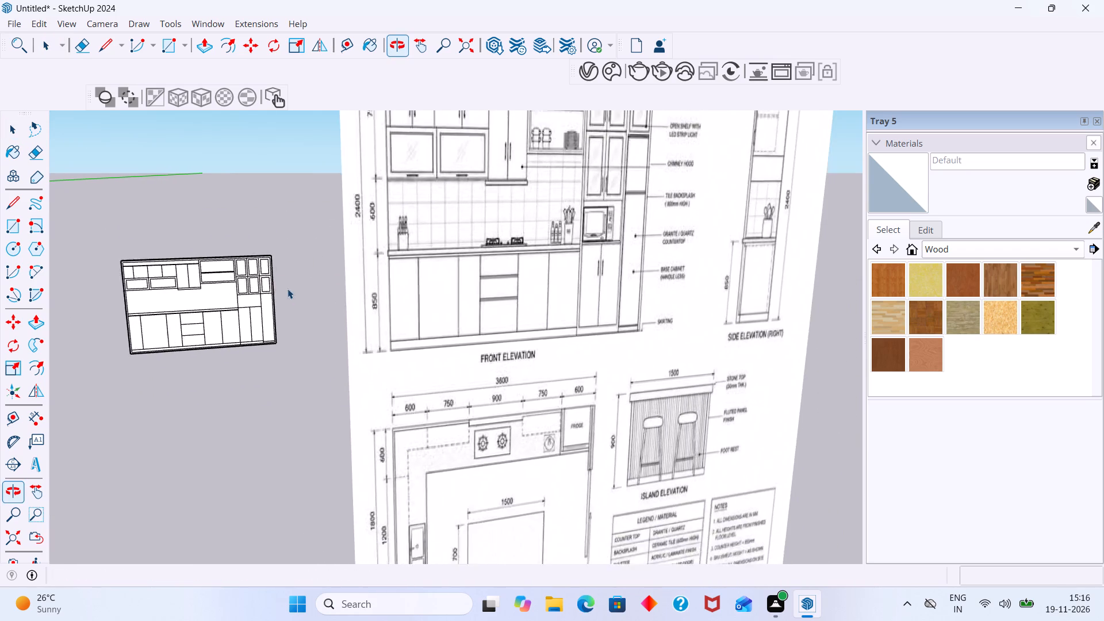
pyautogui.keyDown('shift'); pyautogui.moveTo(288, 289); pyautogui.dragTo(297, 336, button='middle'); pyautogui.keyUp('shift')
pyautogui.moveTo(267, 266); pyautogui.dragTo(299, 268, button='middle')
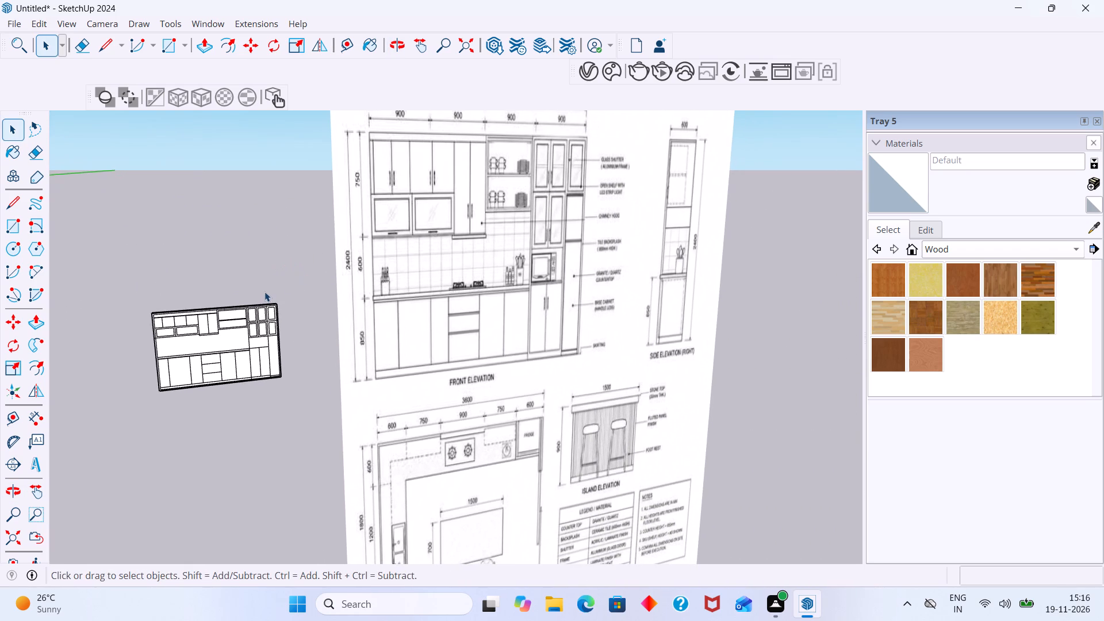
pyautogui.keyDown('shift'); pyautogui.moveTo(270, 289); pyautogui.dragTo(282, 289, button='middle'); pyautogui.keyUp('shift')
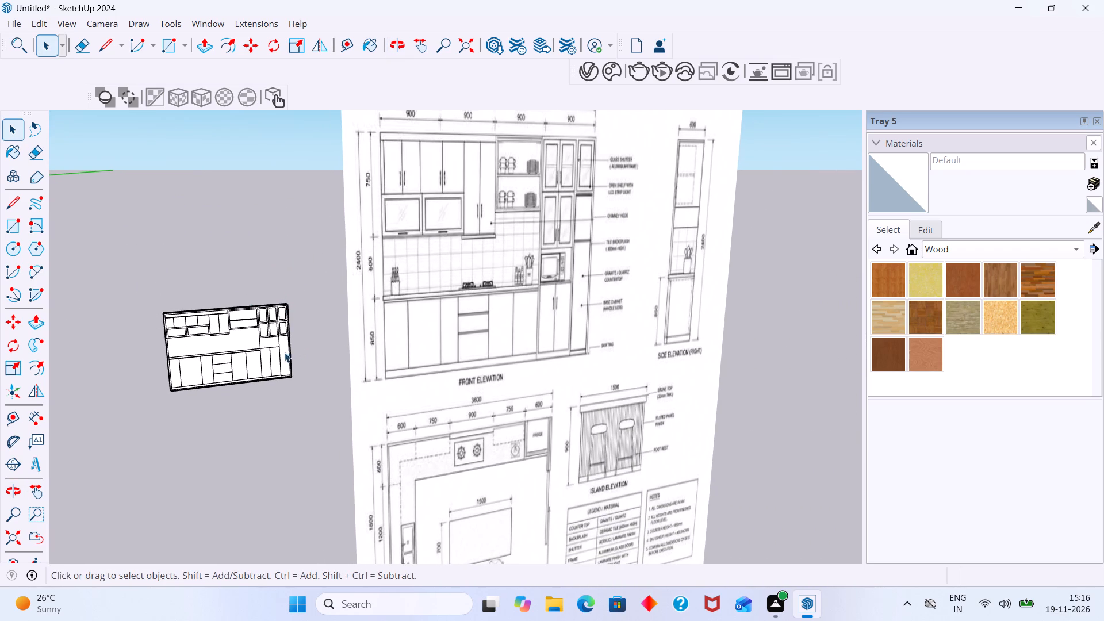
# Examine the microwave niche, lower tall doors and countertop line of the model against the reference elevation.
pyautogui.scroll(2, 282, 352)
pyautogui.moveTo(275, 351); pyautogui.dragTo(301, 343, button='middle')
pyautogui.scroll(1, 297, 343)
pyautogui.moveTo(295, 344); pyautogui.dragTo(307, 345, button='middle')
pyautogui.scroll(14, 298, 343)
pyautogui.scroll(5, 279, 301)
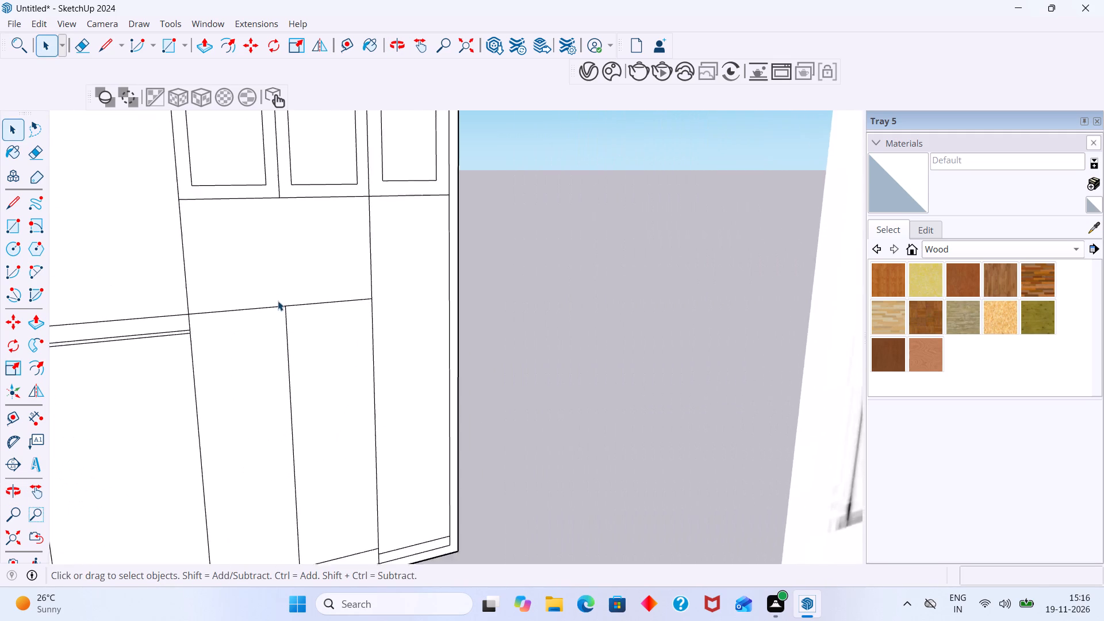
pyautogui.scroll(4, 278, 301)
pyautogui.moveTo(273, 303); pyautogui.dragTo(317, 298, button='middle')
pyautogui.scroll(-20, 312, 294)
pyautogui.scroll(-4, 312, 294)
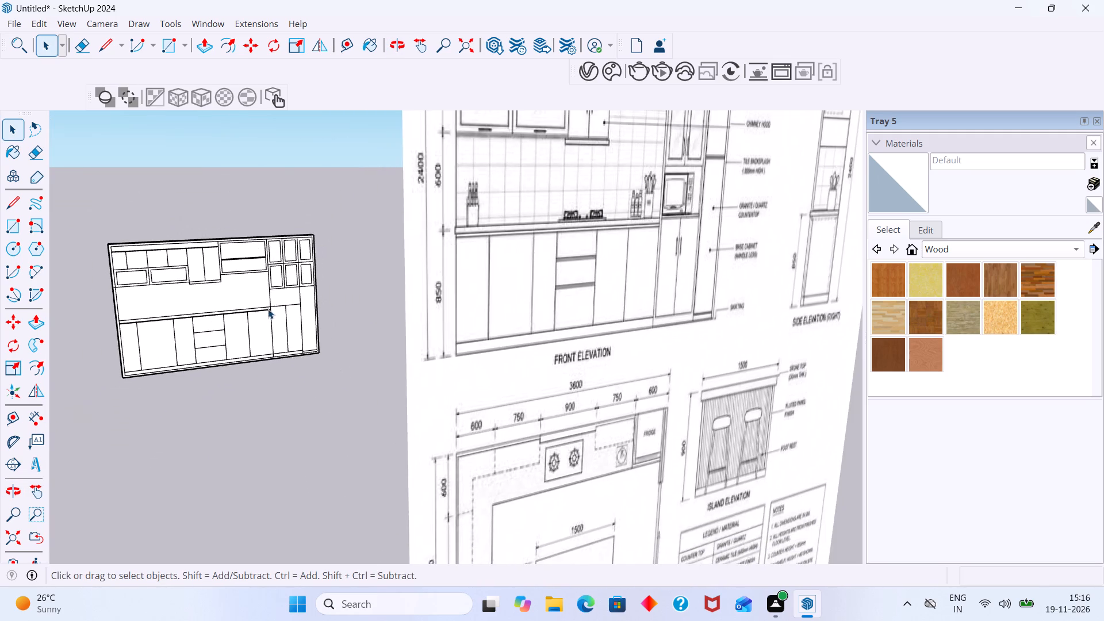
pyautogui.keyDown('shift'); pyautogui.moveTo(267, 309); pyautogui.dragTo(321, 302, button='middle'); pyautogui.keyUp('shift')
pyautogui.moveTo(311, 303); pyautogui.dragTo(348, 299, button='middle')
pyautogui.scroll(10, 213, 311)
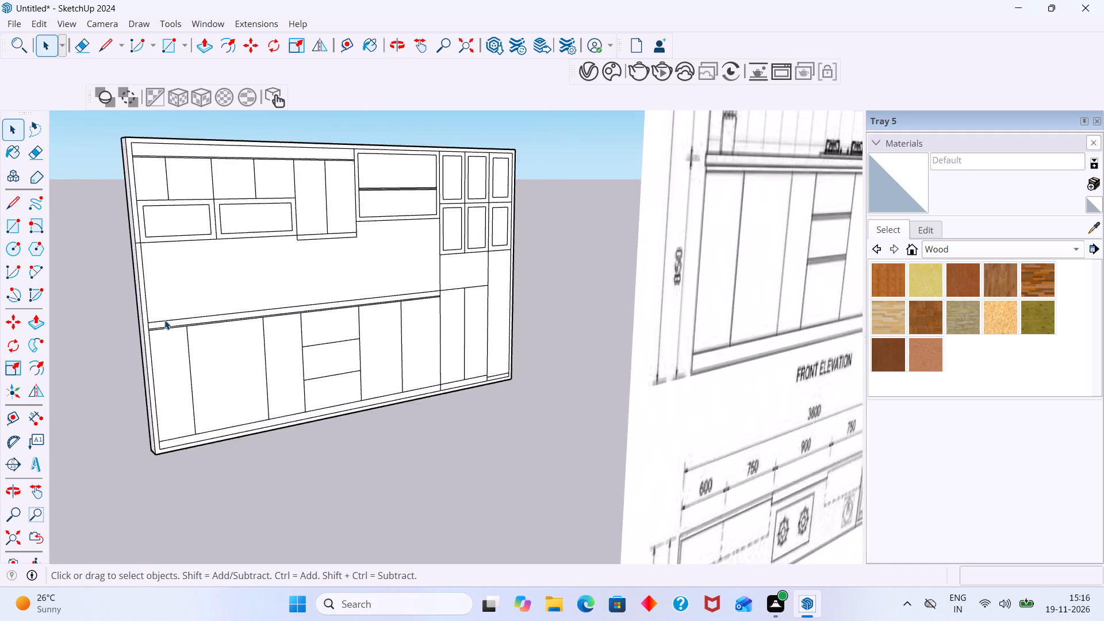
pyautogui.scroll(14, 164, 320)
pyautogui.scroll(-12, 154, 322)
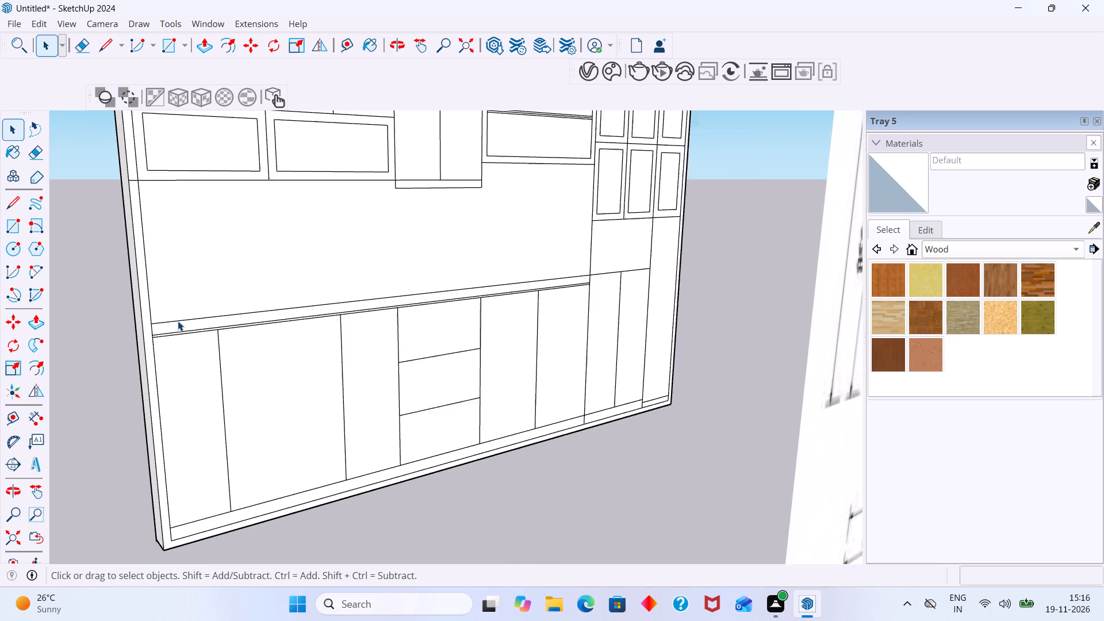
# Copy the divider between the last two base doors beside the tall unit 9 mm along the red axis towards the tall unit.
pyautogui.scroll(-2, 178, 321)
pyautogui.moveTo(302, 303); pyautogui.dragTo(213, 306, button='middle')
pyautogui.scroll(2, 217, 308)
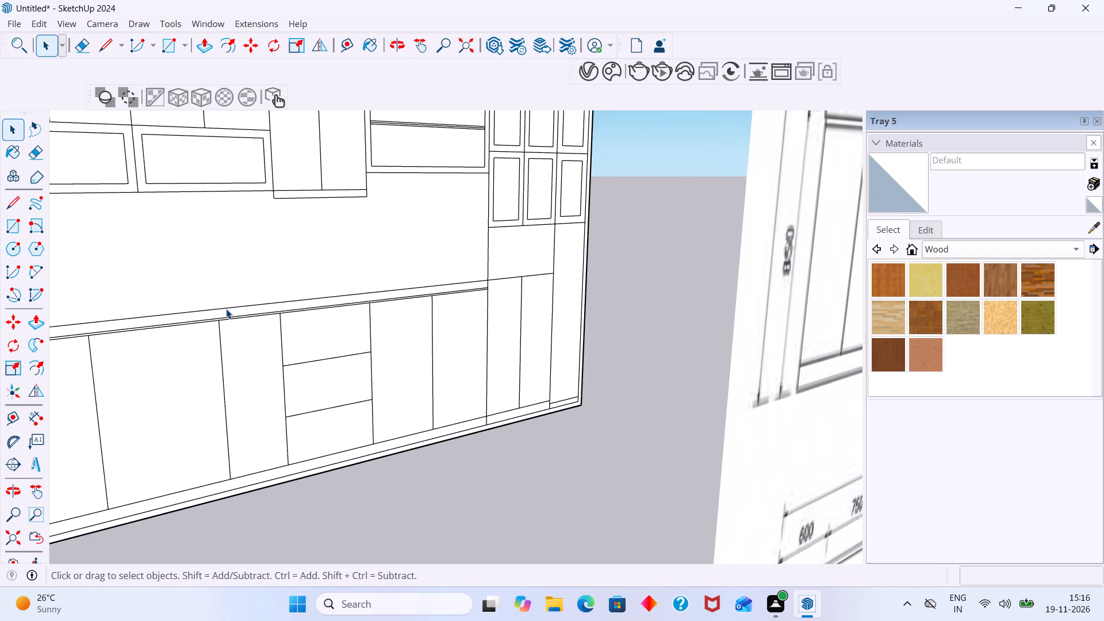
pyautogui.moveTo(362, 281); pyautogui.dragTo(216, 278, button='middle')
pyautogui.scroll(6, 294, 294)
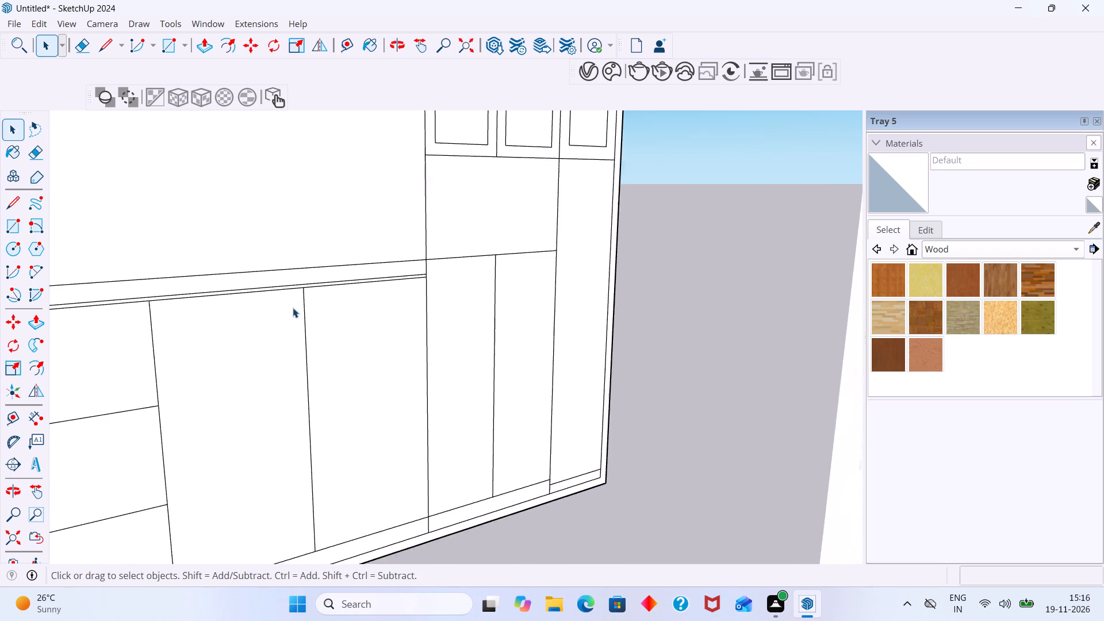
pyautogui.scroll(3, 293, 308)
pyautogui.click(303, 321)
pyautogui.doubleClick(309, 323)
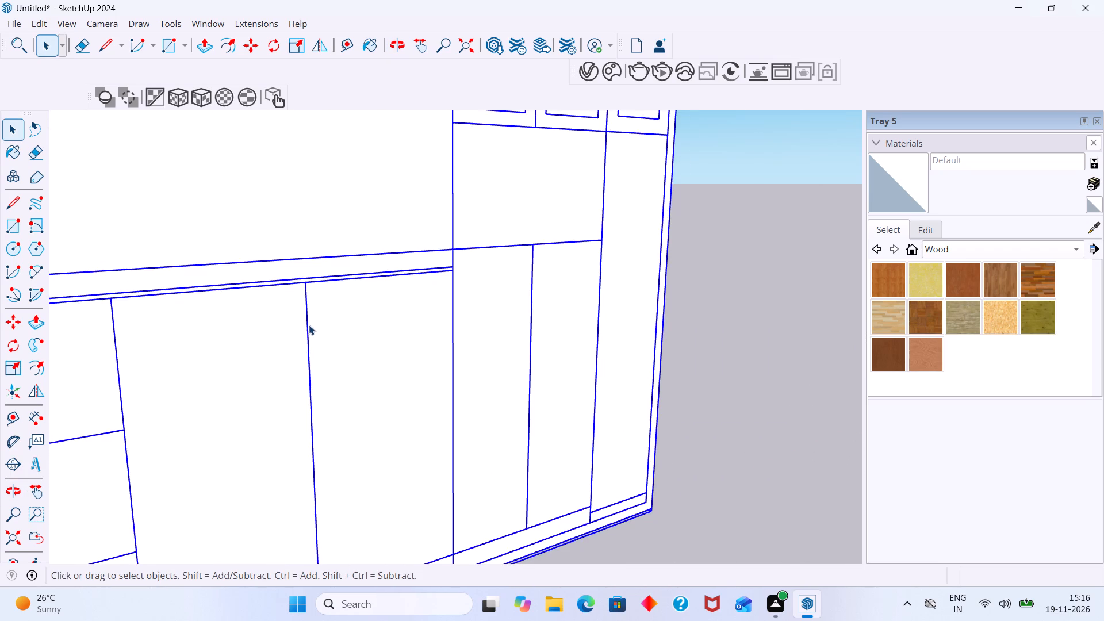
pyautogui.click(307, 332)
pyautogui.press('m')
pyautogui.click(306, 332)
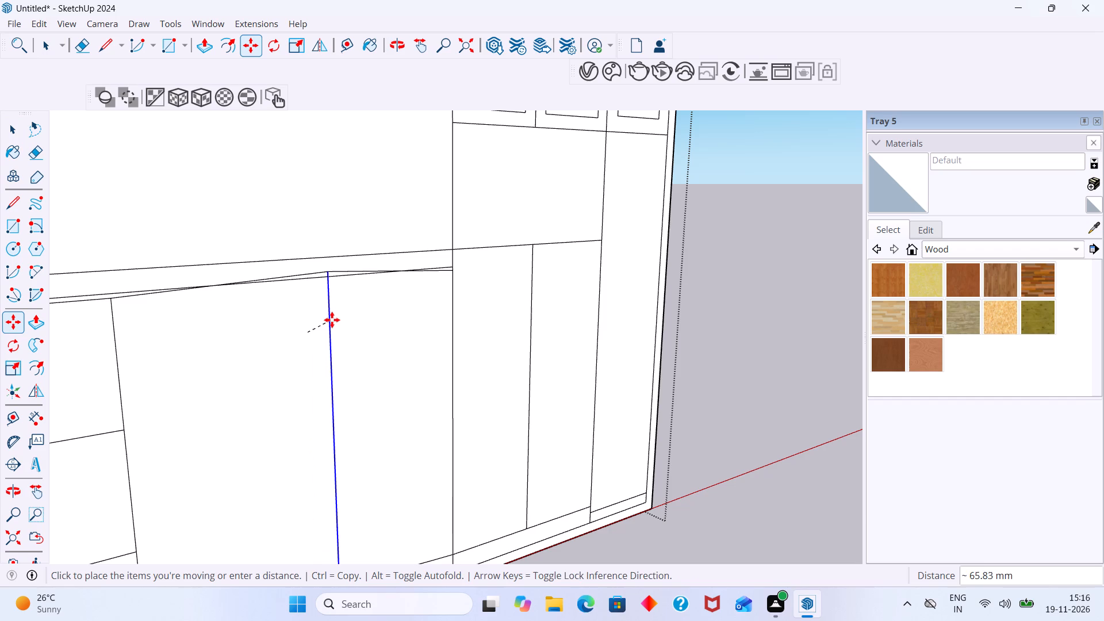
pyautogui.press('Right')
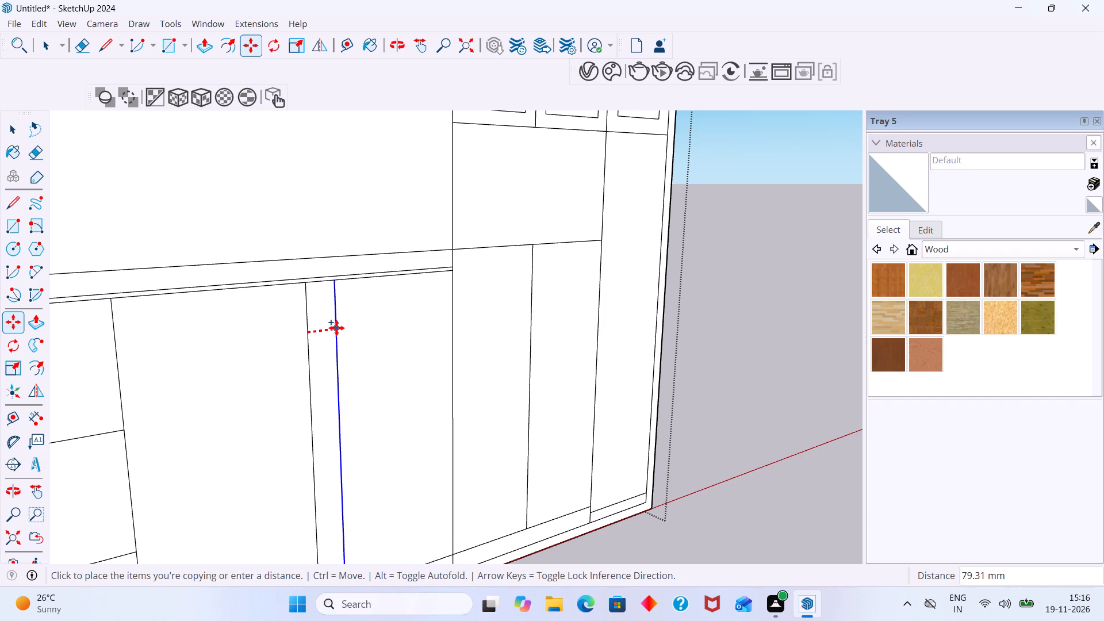
pyautogui.press('9')
pyautogui.press('Return')
# Copy the new line 18 mm back across the base door divider to mark the other side of the gap.
pyautogui.scroll(11, 305, 347)
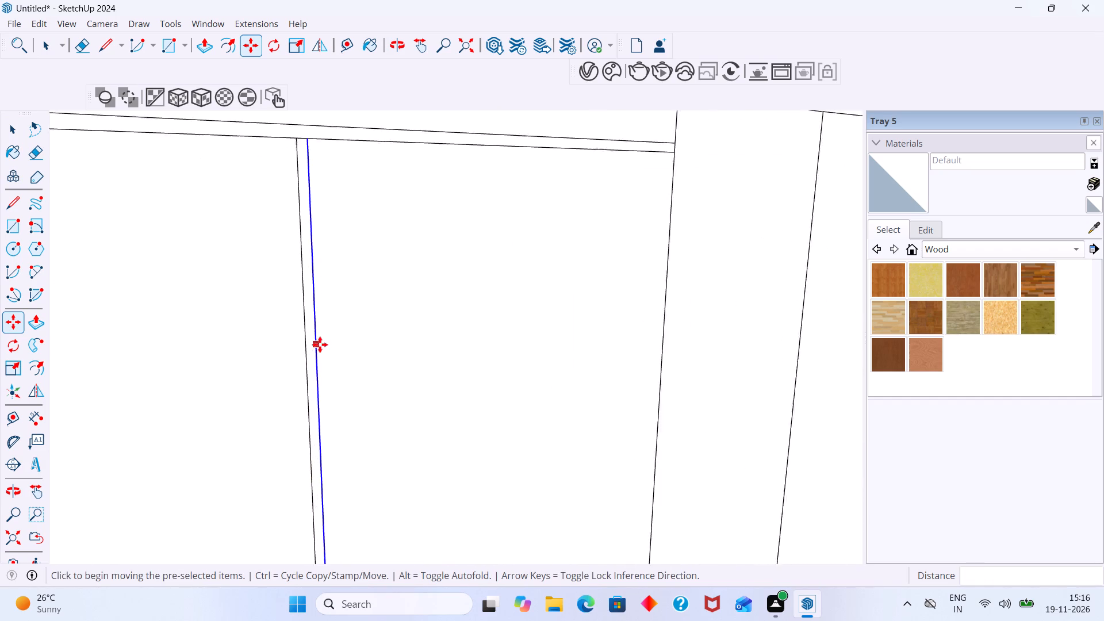
pyautogui.scroll(2, 320, 344)
pyautogui.click(316, 345)
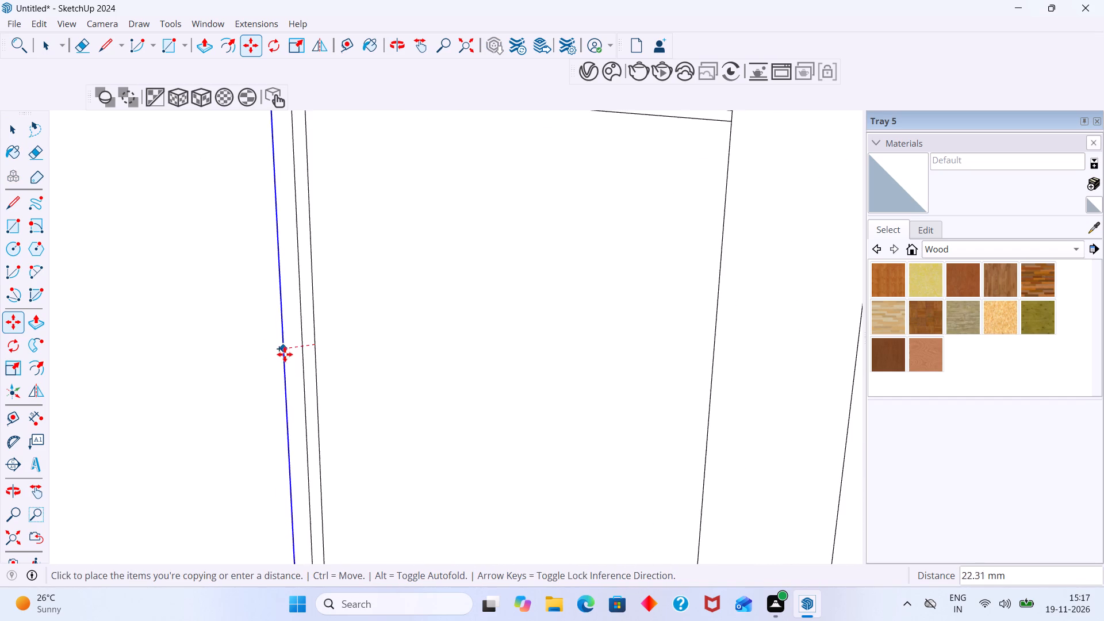
pyautogui.write('18')
pyautogui.press('Return')
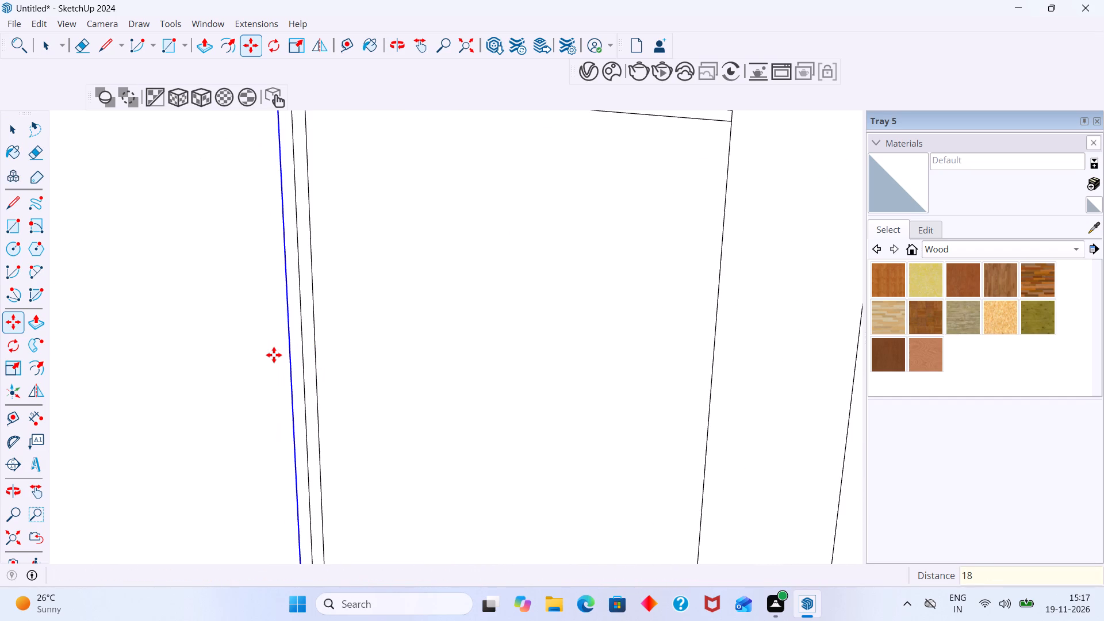
pyautogui.press('space')
# Select only the three lines at the base door divider and copy them onto the tall unit's adjoining lower edge, centred on it.
pyautogui.scroll(-18, 320, 344)
pyautogui.moveTo(356, 327); pyautogui.dragTo(353, 251, button='middle')
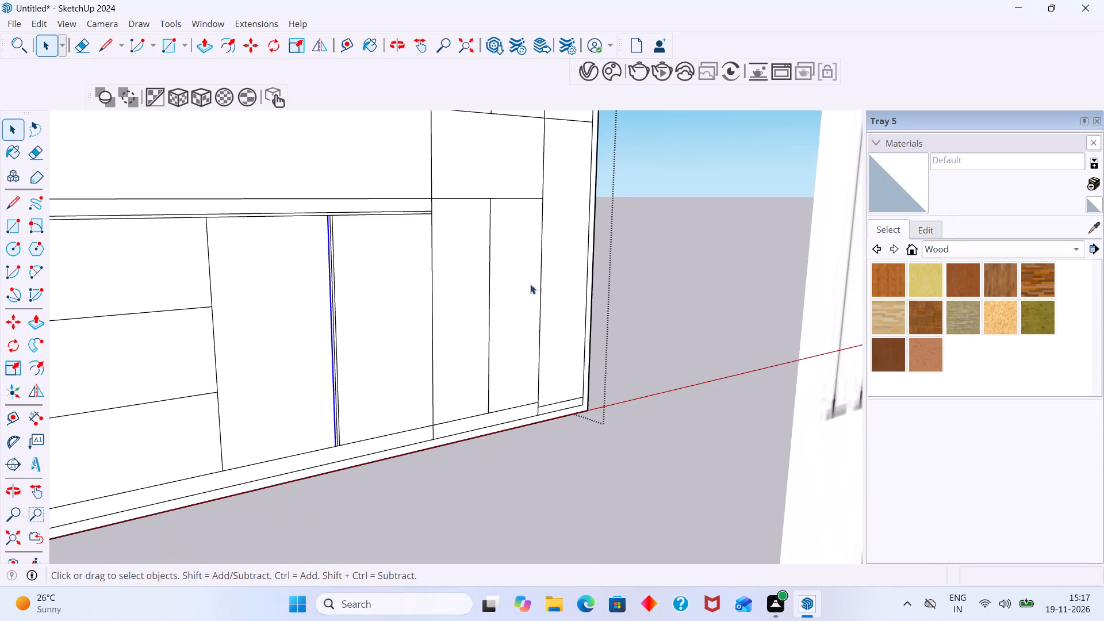
pyautogui.click(624, 264)
pyautogui.scroll(8, 373, 348)
pyautogui.moveTo(332, 355); pyautogui.dragTo(289, 348)
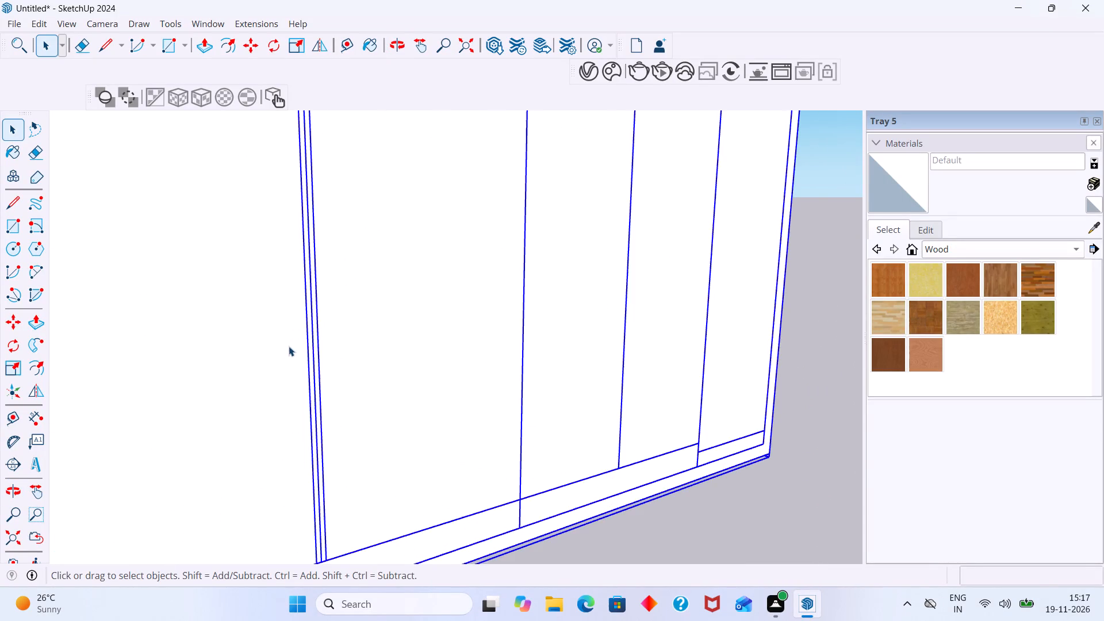
pyautogui.doubleClick(355, 332)
pyautogui.click(350, 335)
pyautogui.moveTo(335, 334); pyautogui.dragTo(302, 335, button='middle')
pyautogui.scroll(1, 317, 334)
pyautogui.click(320, 338)
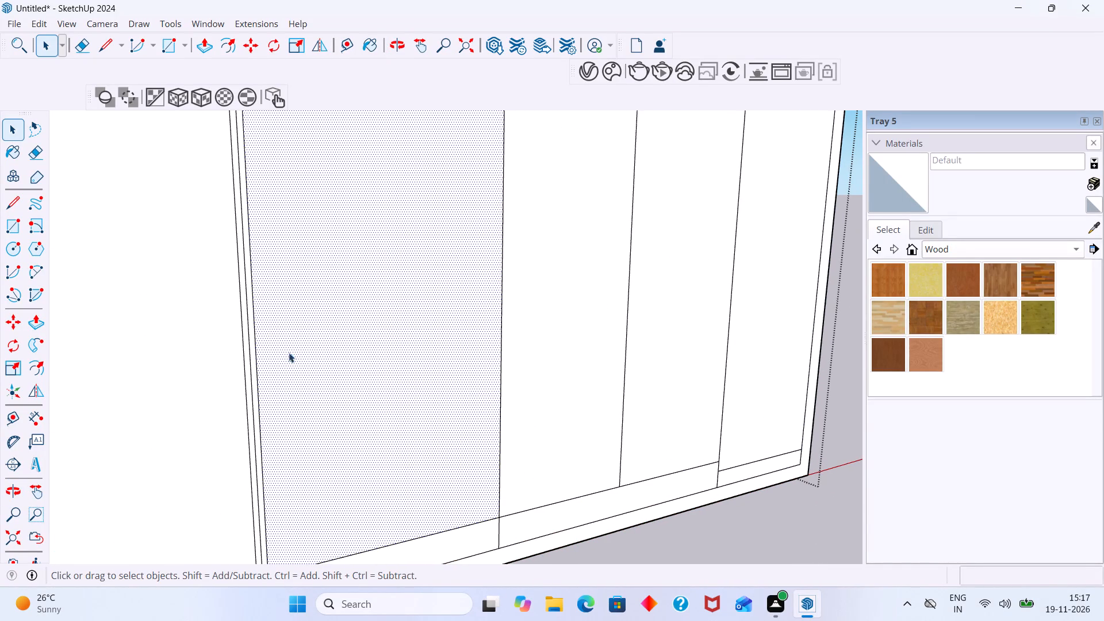
pyautogui.moveTo(280, 358); pyautogui.dragTo(223, 333)
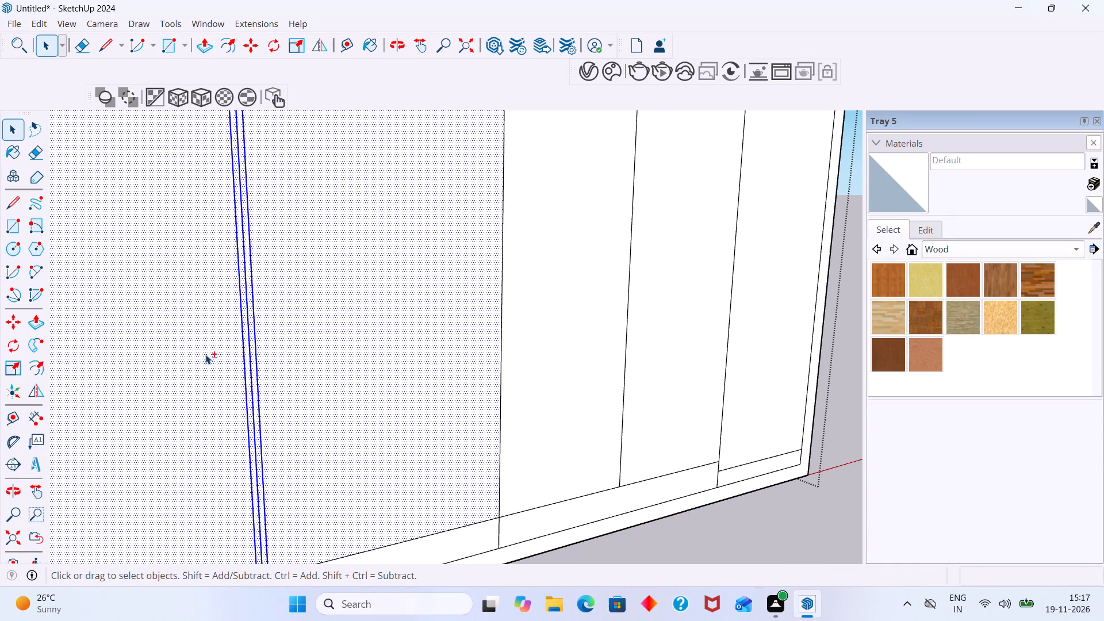
pyautogui.keyDown('shift'); pyautogui.click(205, 354); pyautogui.keyUp('shift')
pyautogui.keyDown('shift'); pyautogui.click(331, 318); pyautogui.keyUp('shift')
pyautogui.keyDown('shift'); pyautogui.scroll(16, 285, 329); pyautogui.keyUp('shift')
pyautogui.keyDown('shift'); pyautogui.click(221, 329); pyautogui.keyUp('shift')
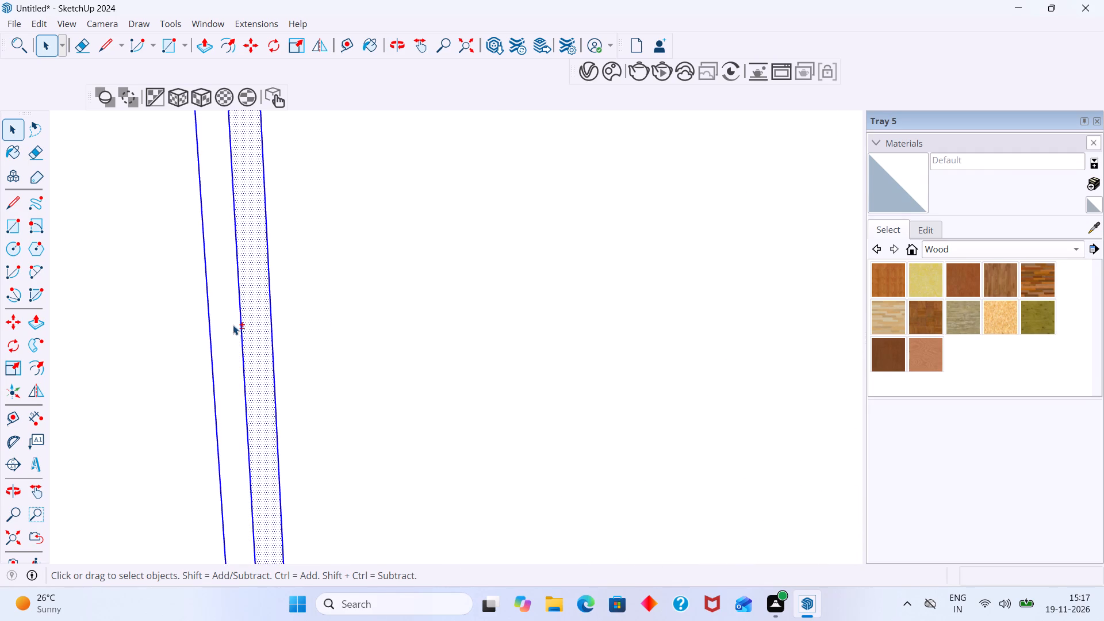
pyautogui.keyDown('shift'); pyautogui.click(256, 324); pyautogui.keyUp('shift')
pyautogui.keyDown('shift'); pyautogui.scroll(-20, 256, 324); pyautogui.keyUp('shift')
pyautogui.keyDown('shift'); pyautogui.scroll(-5, 256, 324); pyautogui.keyUp('shift')
pyautogui.keyDown('shift'); pyautogui.moveTo(274, 361); pyautogui.dragTo(271, 319, button='middle'); pyautogui.keyUp('shift')
pyautogui.keyDown('shift'); pyautogui.scroll(-4, 269, 331); pyautogui.keyUp('shift')
pyautogui.press('m')
pyautogui.scroll(15, 278, 369)
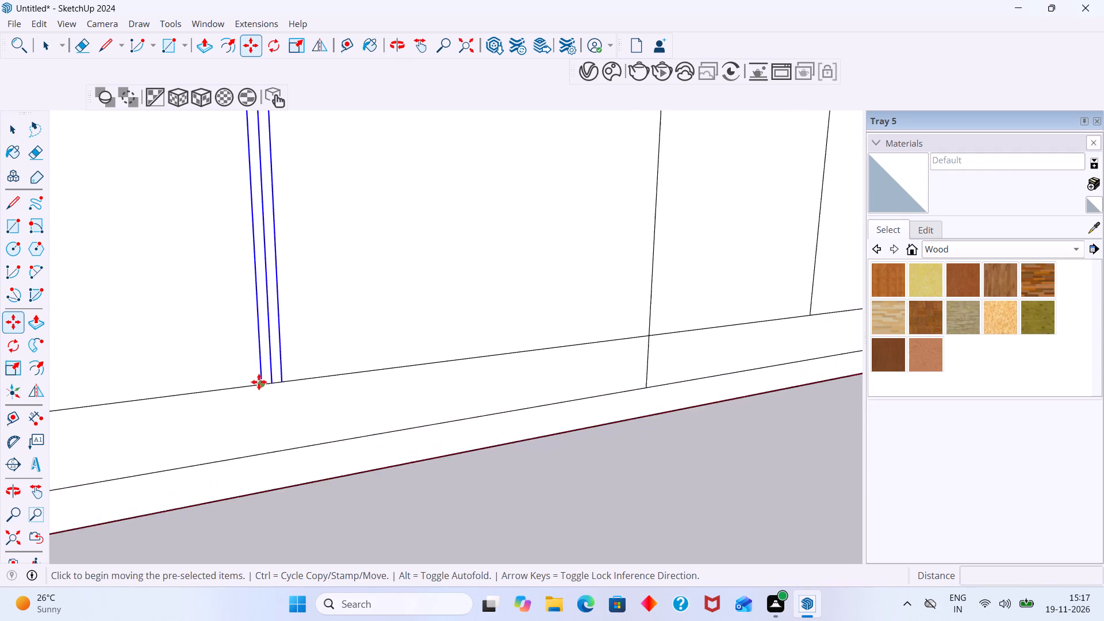
pyautogui.scroll(6, 259, 382)
pyautogui.click(277, 382)
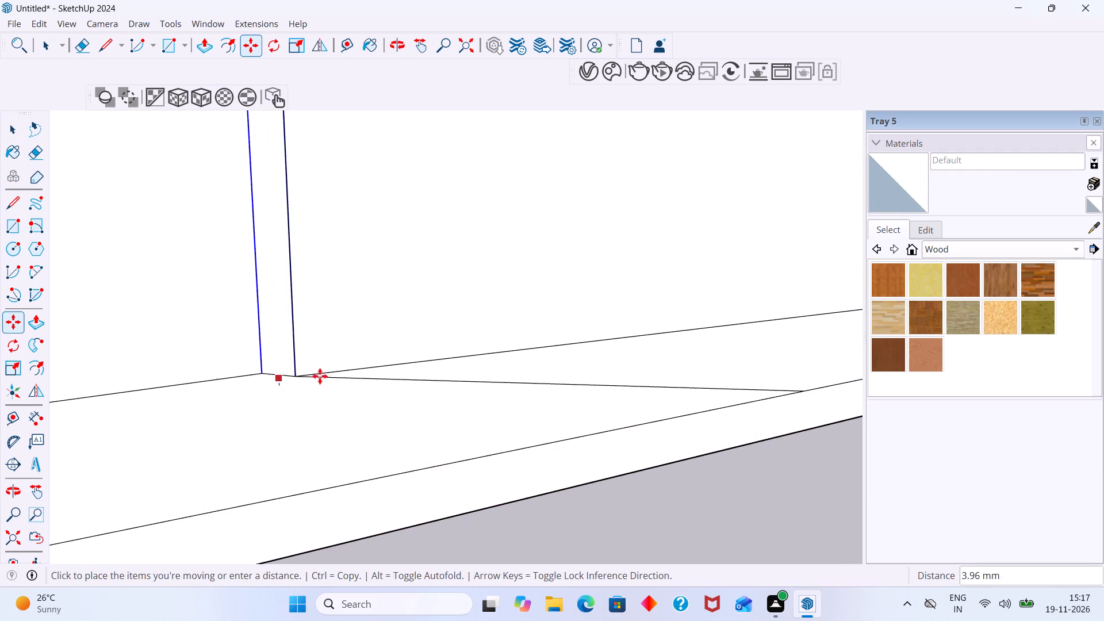
pyautogui.scroll(-8, 358, 341)
pyautogui.moveTo(421, 335); pyautogui.dragTo(214, 311, button='middle')
pyautogui.keyDown('shift'); pyautogui.moveTo(217, 311); pyautogui.dragTo(438, 302); pyautogui.keyUp('shift')
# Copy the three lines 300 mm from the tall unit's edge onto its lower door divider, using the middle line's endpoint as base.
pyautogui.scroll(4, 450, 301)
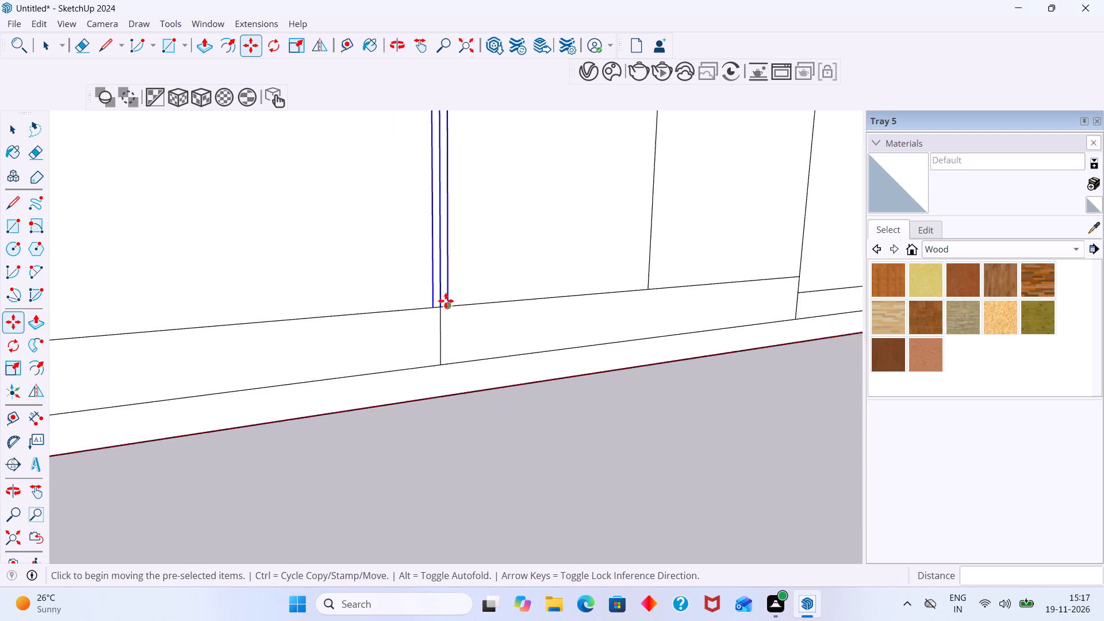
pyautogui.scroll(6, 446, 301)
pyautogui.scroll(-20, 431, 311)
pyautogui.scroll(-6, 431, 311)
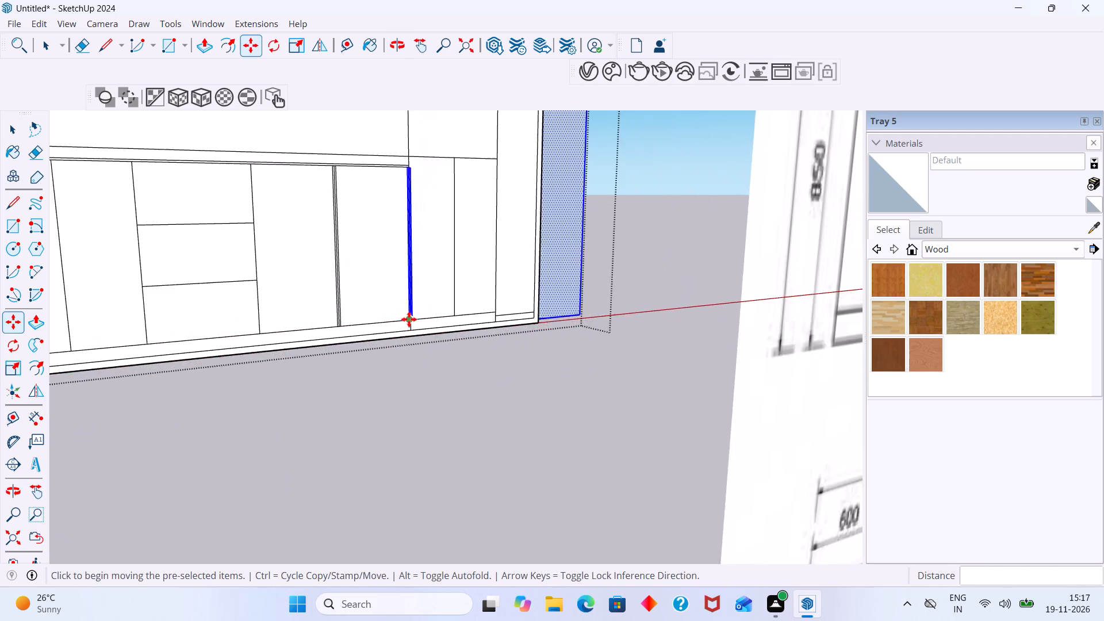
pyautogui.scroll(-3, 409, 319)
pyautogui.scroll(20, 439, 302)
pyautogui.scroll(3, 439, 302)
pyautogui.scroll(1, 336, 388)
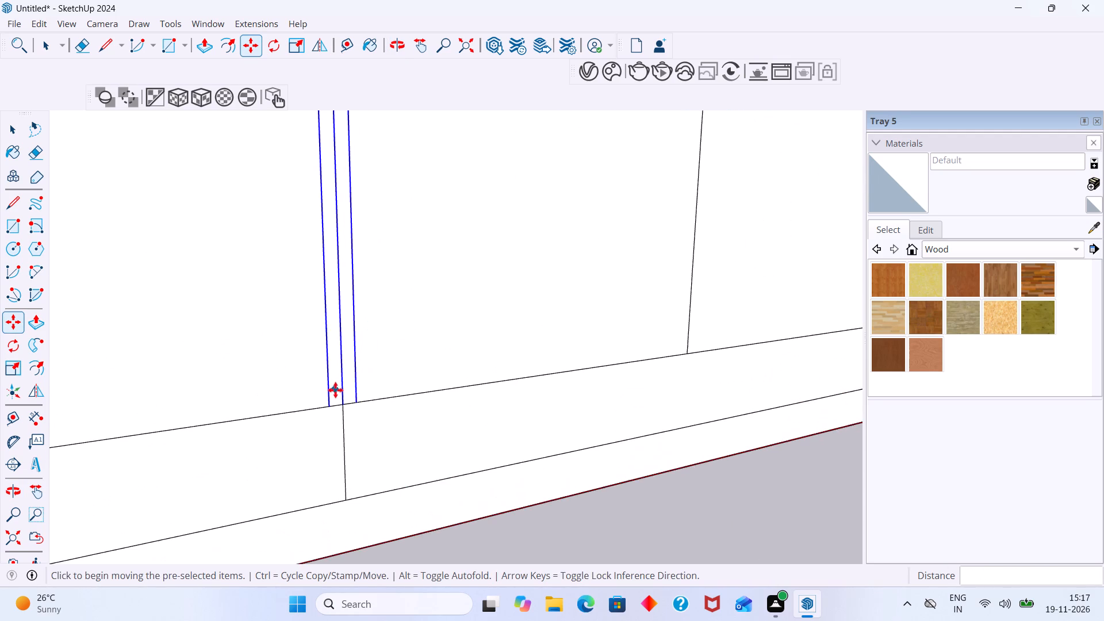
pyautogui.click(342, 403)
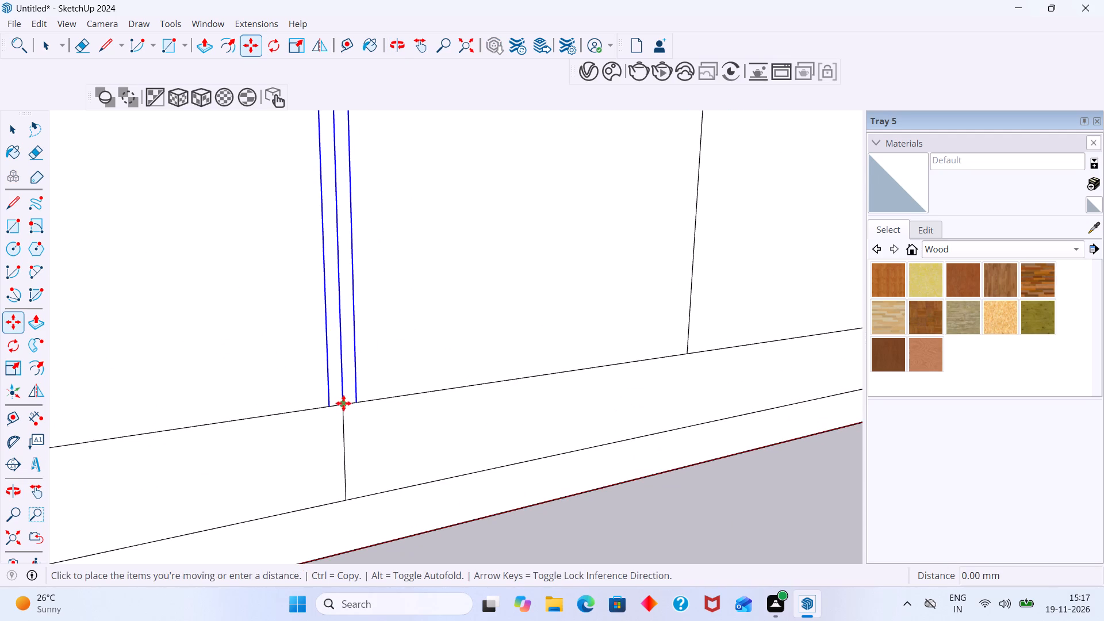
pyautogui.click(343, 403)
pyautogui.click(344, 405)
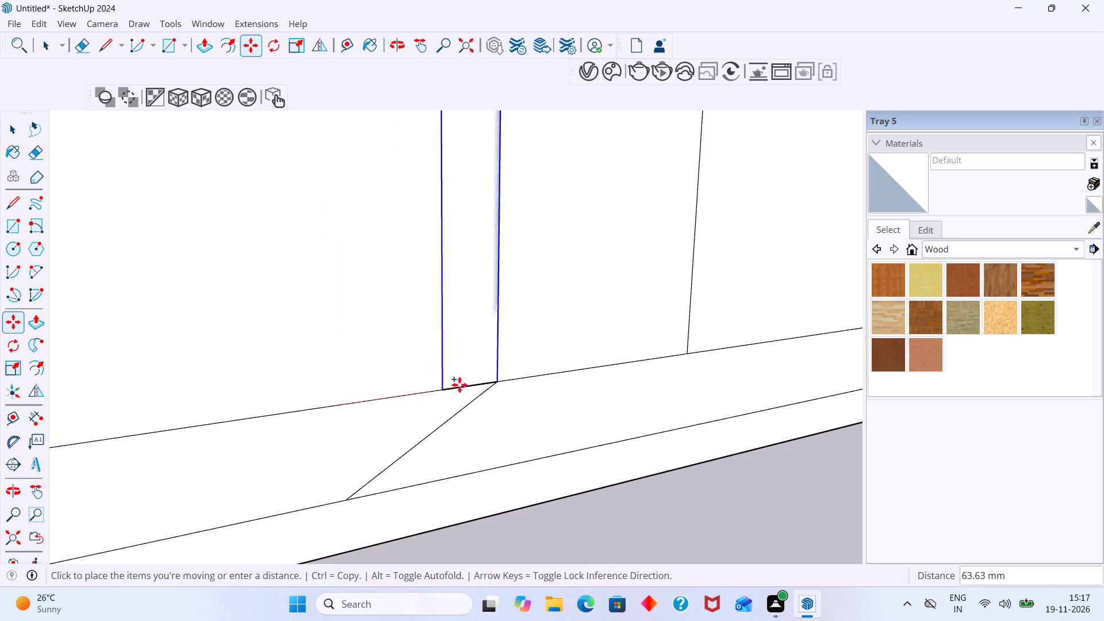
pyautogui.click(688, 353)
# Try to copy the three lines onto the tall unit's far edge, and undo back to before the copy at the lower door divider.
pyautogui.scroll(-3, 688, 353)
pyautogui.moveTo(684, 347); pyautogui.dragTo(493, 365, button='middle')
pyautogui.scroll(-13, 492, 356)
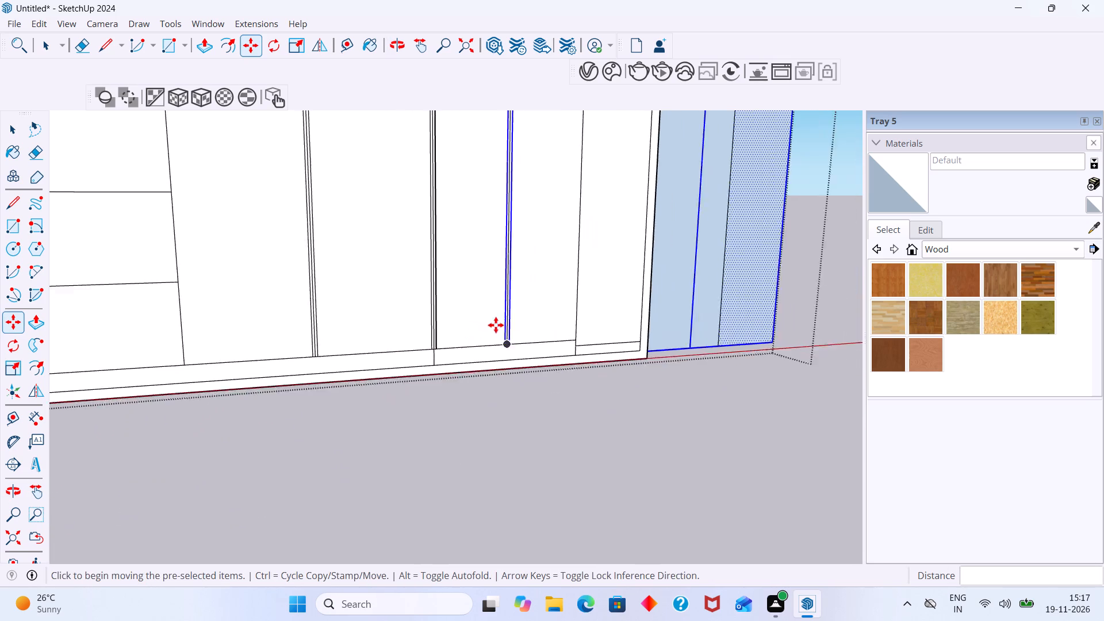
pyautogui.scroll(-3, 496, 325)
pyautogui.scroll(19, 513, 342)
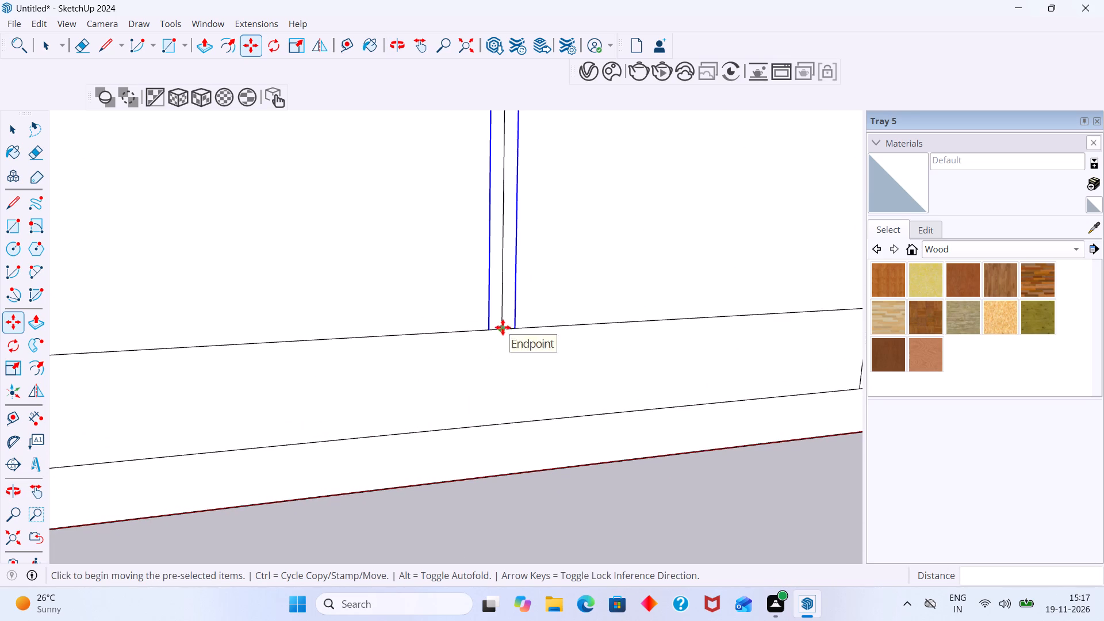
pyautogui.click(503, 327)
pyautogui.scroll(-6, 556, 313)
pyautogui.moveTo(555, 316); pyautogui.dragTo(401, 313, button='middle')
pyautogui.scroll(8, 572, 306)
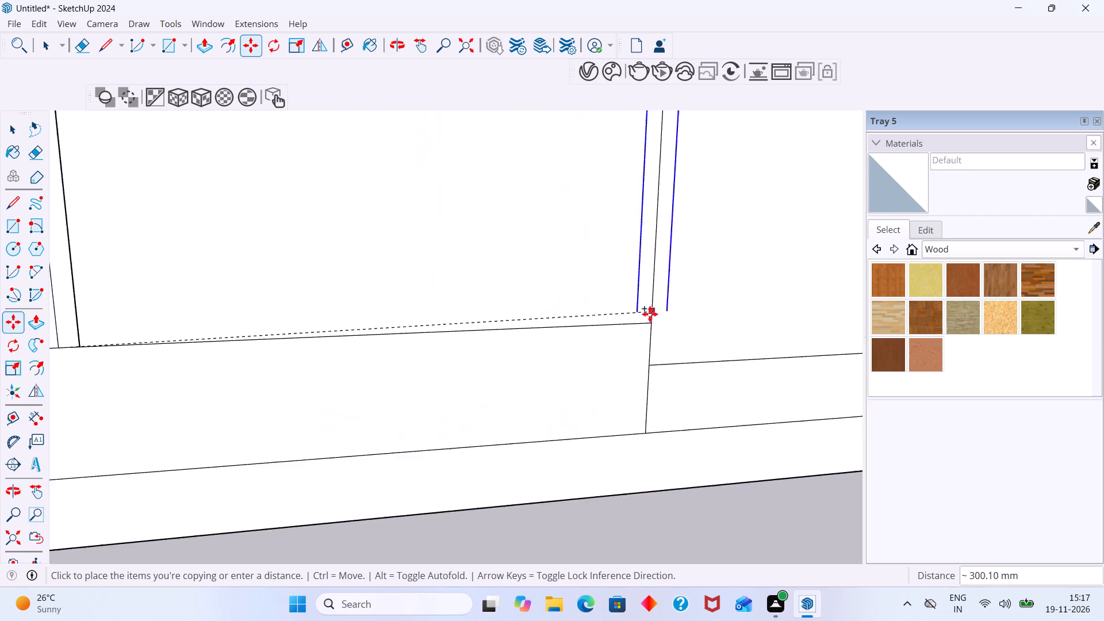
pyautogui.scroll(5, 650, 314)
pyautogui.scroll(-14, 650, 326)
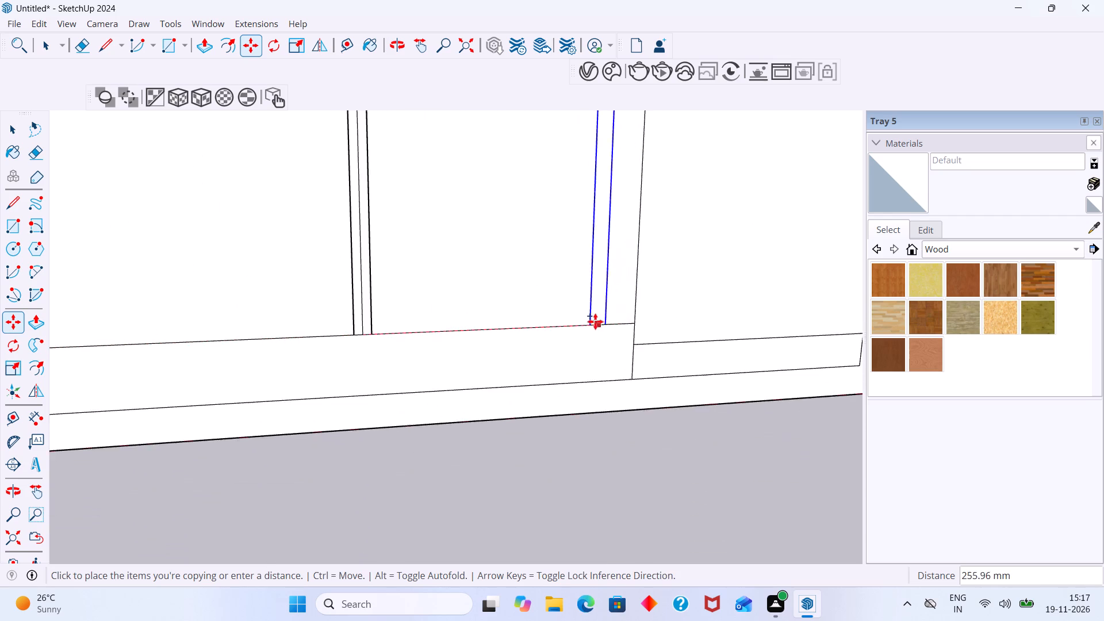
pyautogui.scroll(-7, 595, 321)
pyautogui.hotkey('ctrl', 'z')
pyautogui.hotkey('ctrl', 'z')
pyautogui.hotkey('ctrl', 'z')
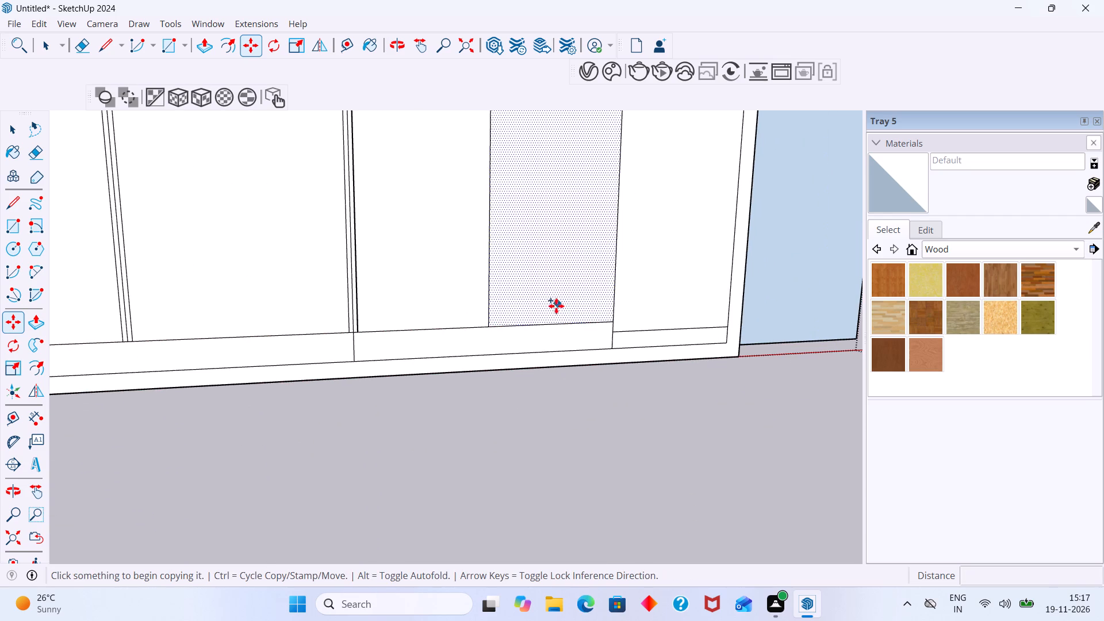
# Erase the middle of the three vertical lines at the edge between the base cabinets and the tall unit's lower doors.
pyautogui.scroll(-6, 526, 315)
pyautogui.scroll(4, 436, 323)
pyautogui.press('space')
pyautogui.scroll(14, 425, 310)
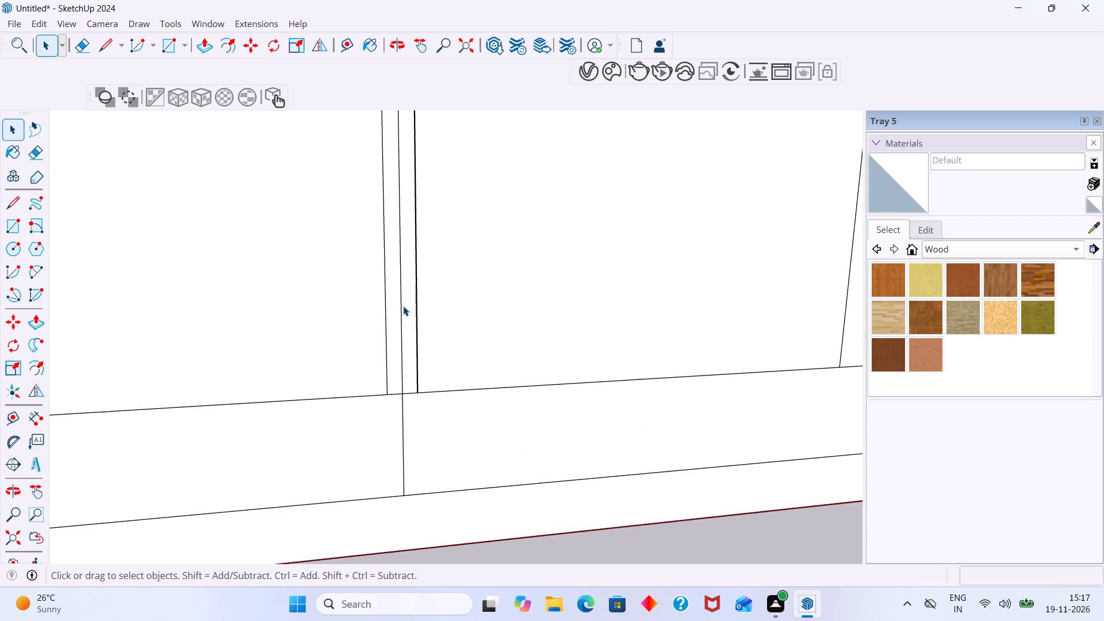
pyautogui.press('e')
pyautogui.moveTo(405, 313); pyautogui.dragTo(397, 323)
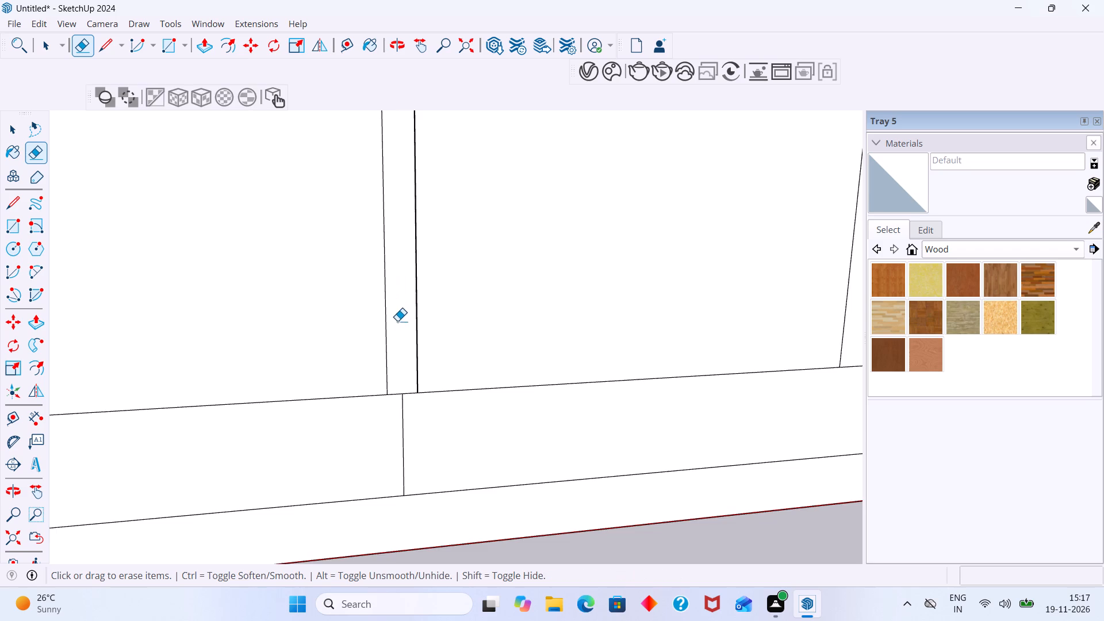
pyautogui.scroll(-14, 401, 328)
pyautogui.press('space')
# Draw a vertical line from the top of the tall unit's inner edge line up to the bottom edge of its second-row doors.
pyautogui.scroll(-10, 434, 275)
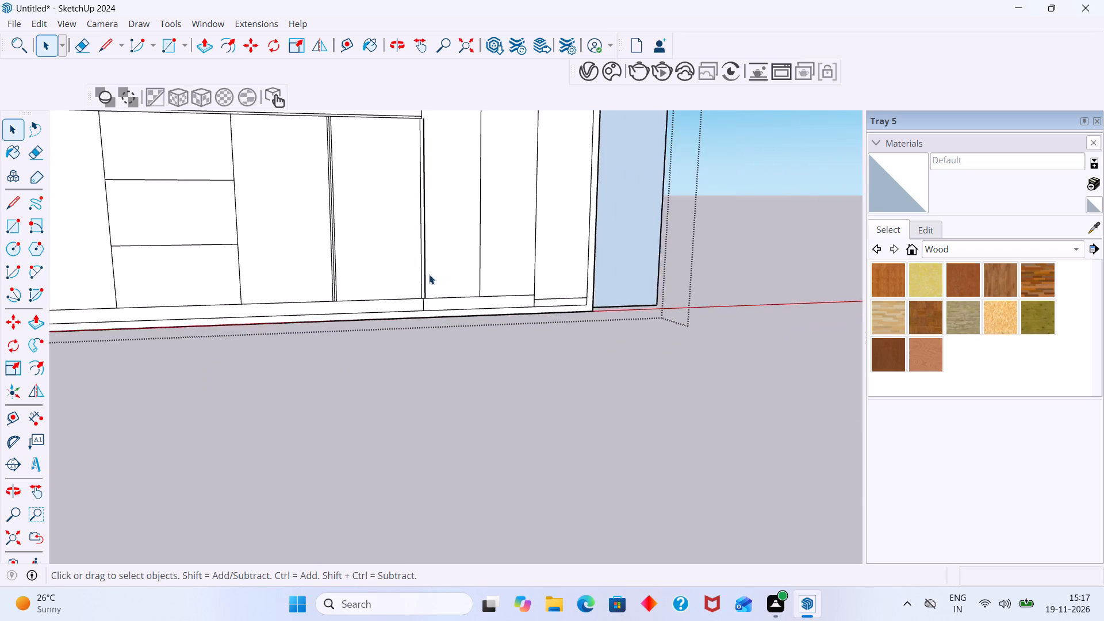
pyautogui.scroll(-1, 429, 274)
pyautogui.moveTo(456, 283); pyautogui.dragTo(493, 253, button='middle')
pyautogui.keyDown('shift'); pyautogui.moveTo(442, 177); pyautogui.dragTo(398, 287, button='middle'); pyautogui.keyUp('shift')
pyautogui.scroll(6, 356, 216)
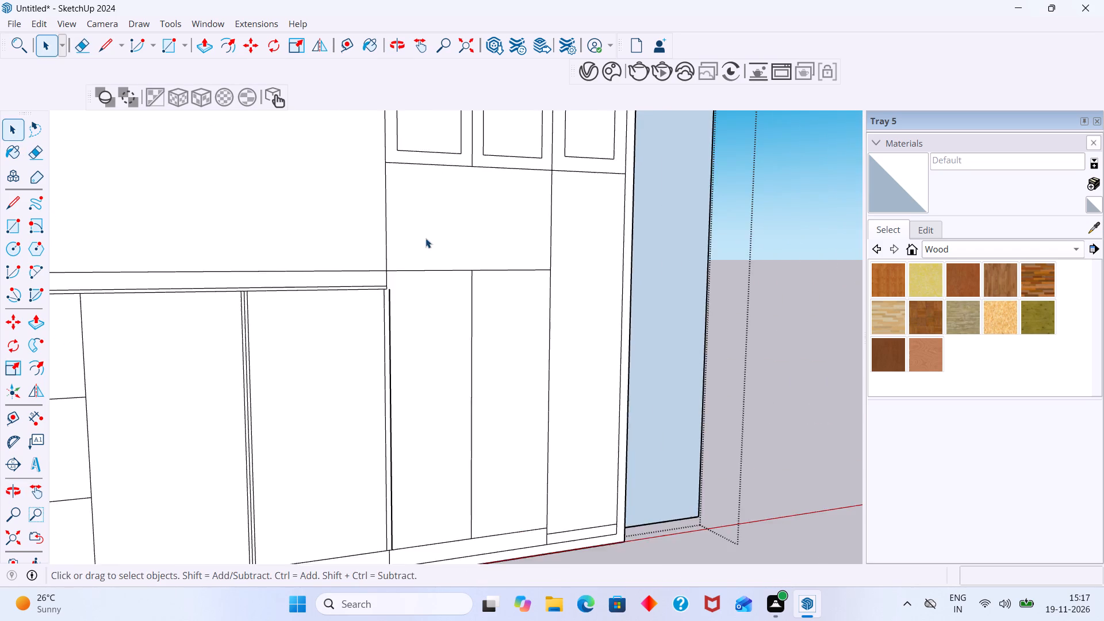
pyautogui.moveTo(416, 263); pyautogui.dragTo(340, 296, button='middle')
pyautogui.scroll(1, 348, 293)
pyautogui.scroll(-2, 348, 288)
pyautogui.scroll(12, 350, 298)
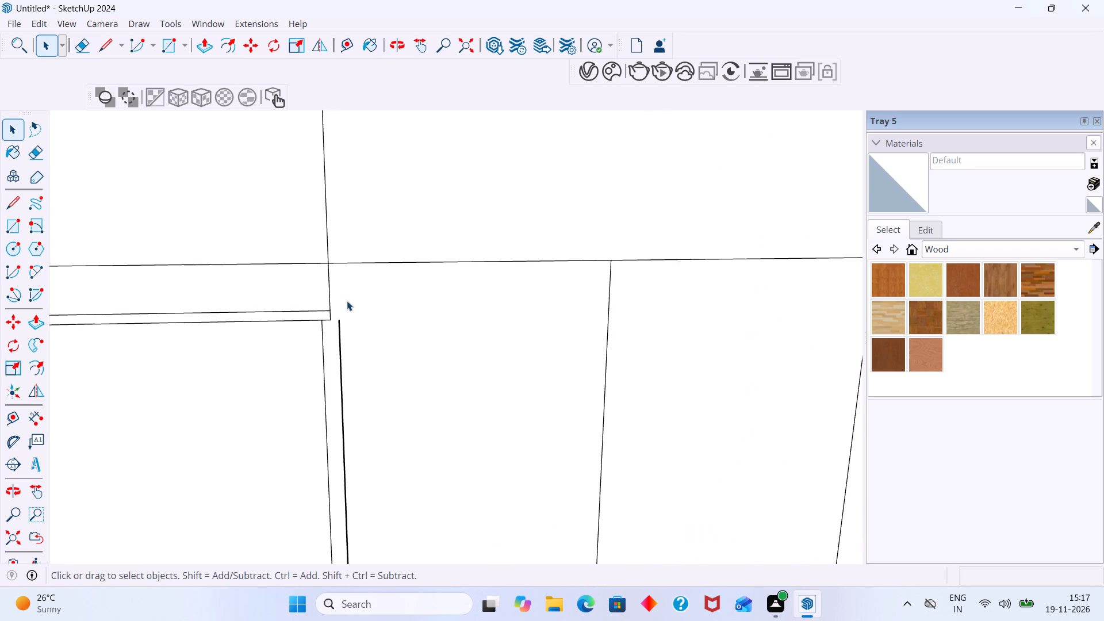
pyautogui.scroll(2, 342, 304)
pyautogui.scroll(-6, 345, 305)
pyautogui.scroll(4, 343, 317)
pyautogui.press('l')
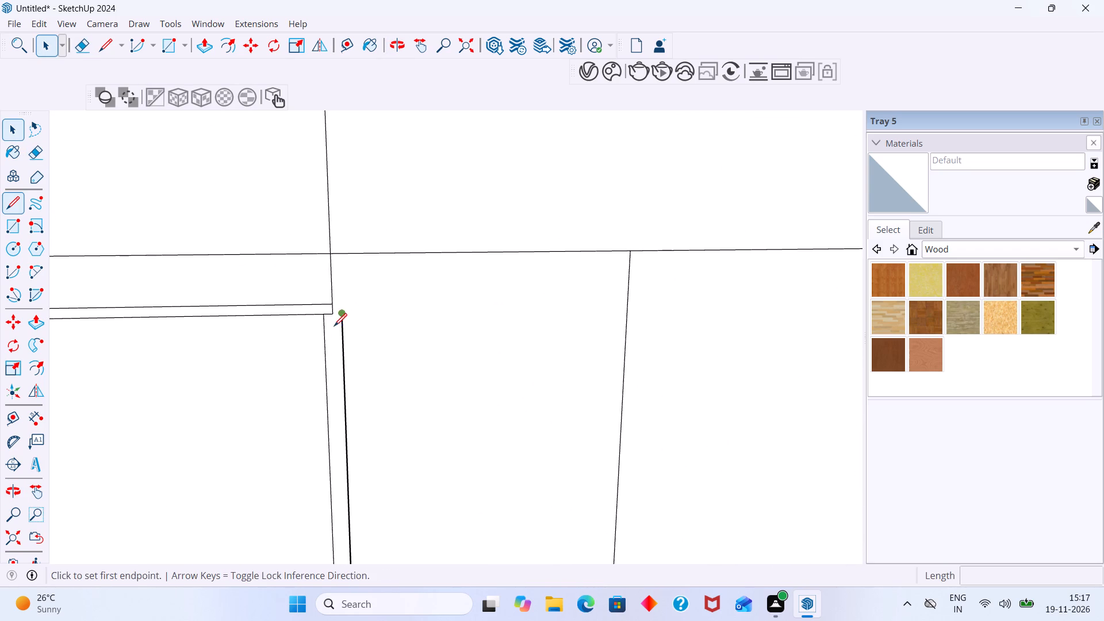
pyautogui.scroll(5, 332, 328)
pyautogui.click(349, 302)
pyautogui.scroll(-2, 351, 223)
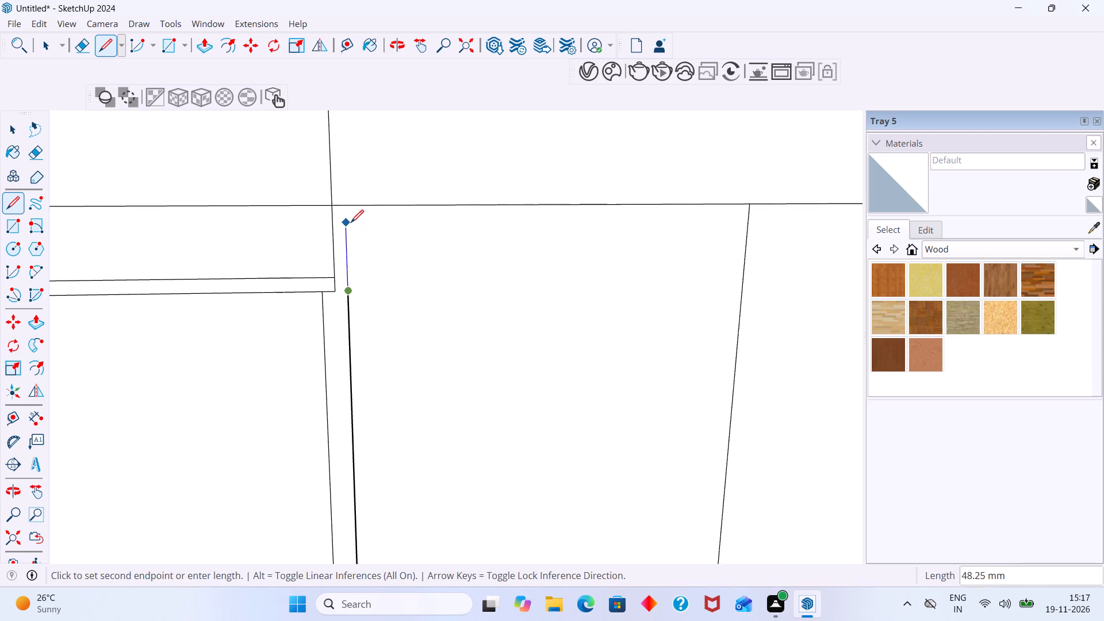
pyautogui.scroll(-3, 351, 223)
pyautogui.keyDown('shift'); pyautogui.moveTo(349, 221); pyautogui.dragTo(319, 345, button='middle'); pyautogui.keyUp('shift')
pyautogui.scroll(-7, 334, 258)
pyautogui.moveTo(367, 247); pyautogui.dragTo(319, 398, button='middle')
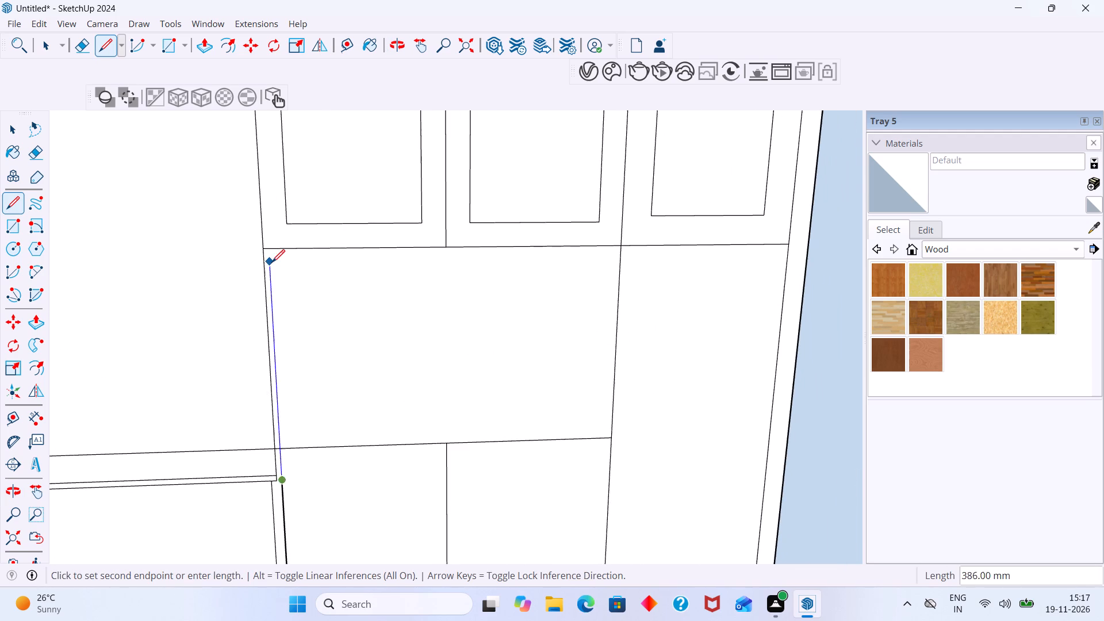
pyautogui.scroll(5, 281, 258)
pyautogui.click(261, 243)
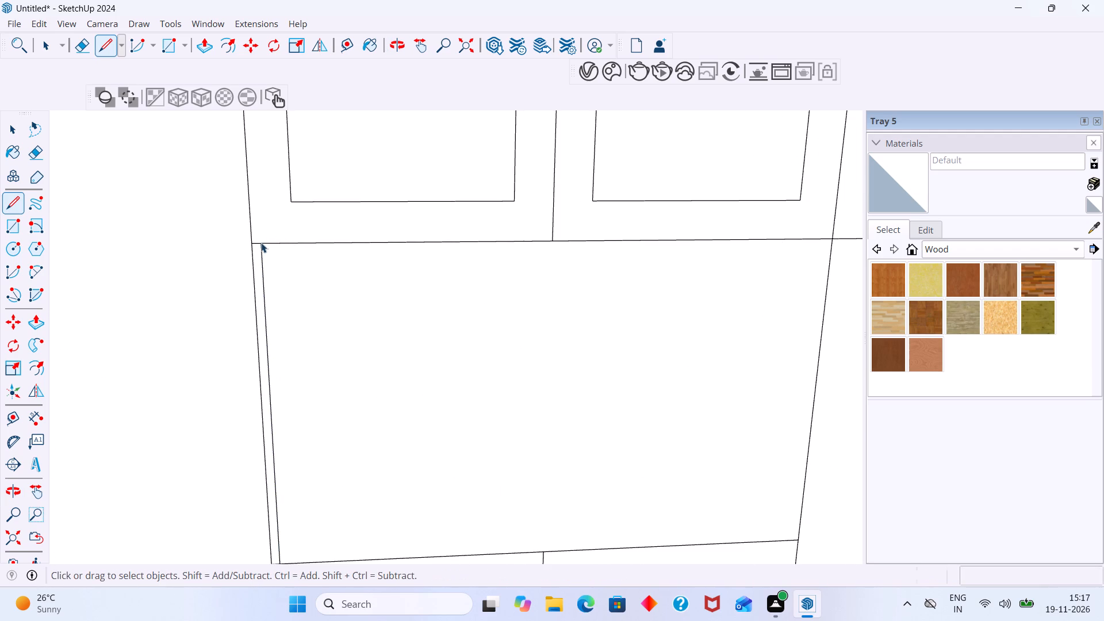
pyautogui.press('space')
pyautogui.scroll(-5, 283, 300)
pyautogui.scroll(-2, 301, 375)
pyautogui.keyDown('shift'); pyautogui.moveTo(297, 402); pyautogui.dragTo(365, 204, button='middle'); pyautogui.keyUp('shift')
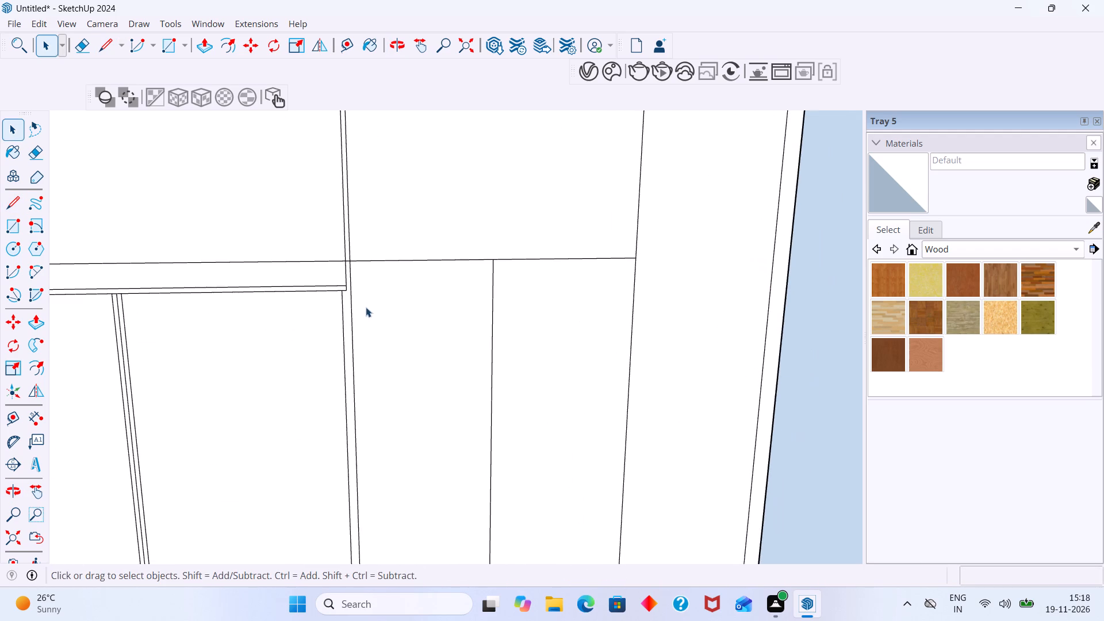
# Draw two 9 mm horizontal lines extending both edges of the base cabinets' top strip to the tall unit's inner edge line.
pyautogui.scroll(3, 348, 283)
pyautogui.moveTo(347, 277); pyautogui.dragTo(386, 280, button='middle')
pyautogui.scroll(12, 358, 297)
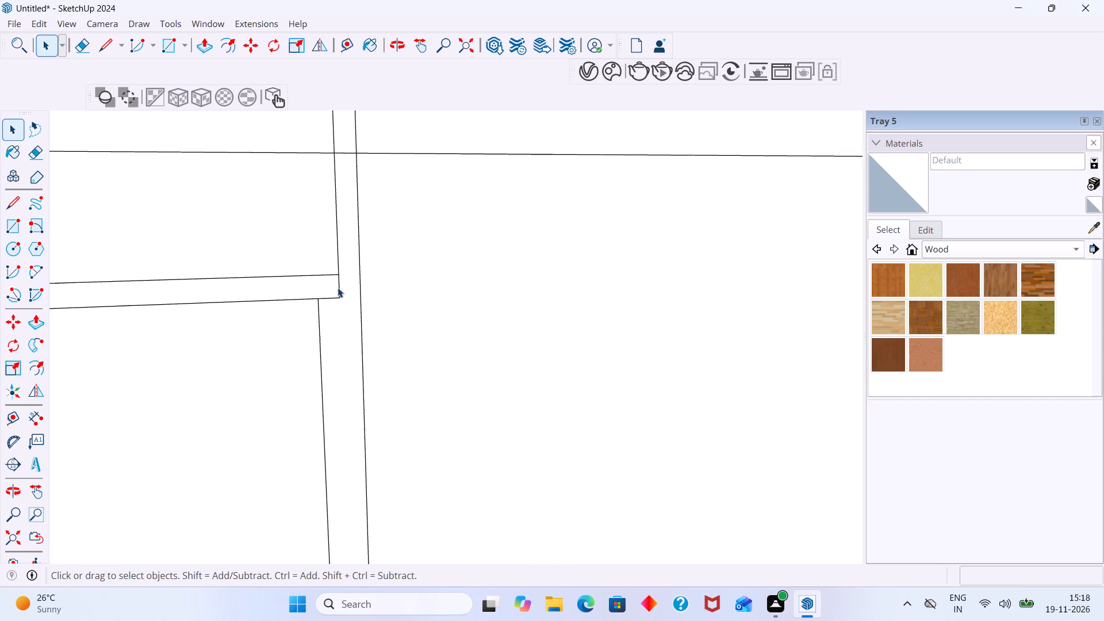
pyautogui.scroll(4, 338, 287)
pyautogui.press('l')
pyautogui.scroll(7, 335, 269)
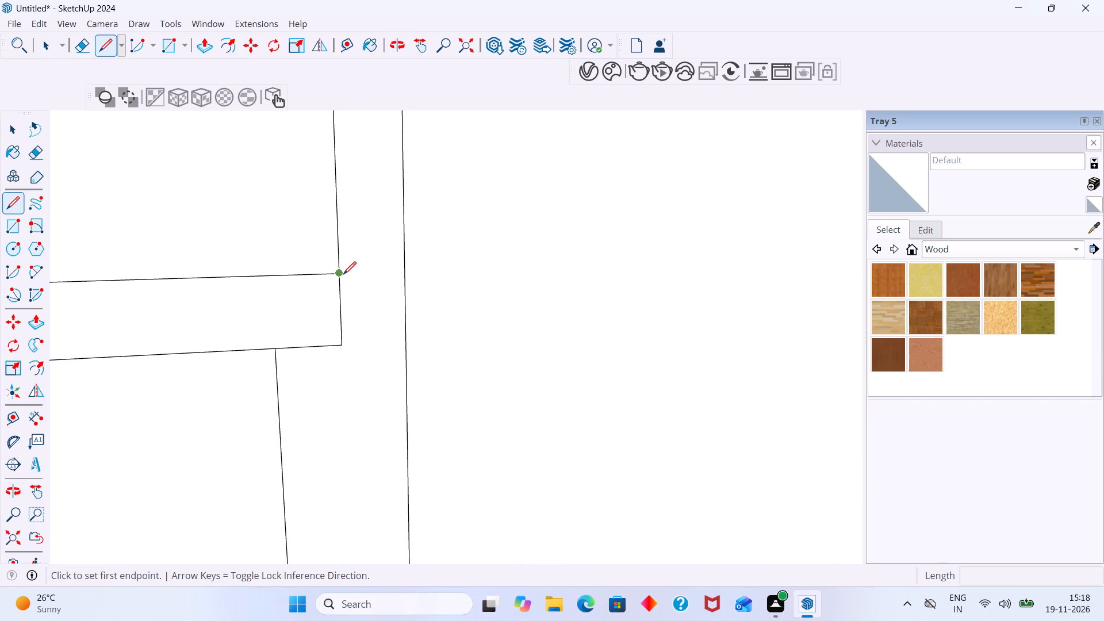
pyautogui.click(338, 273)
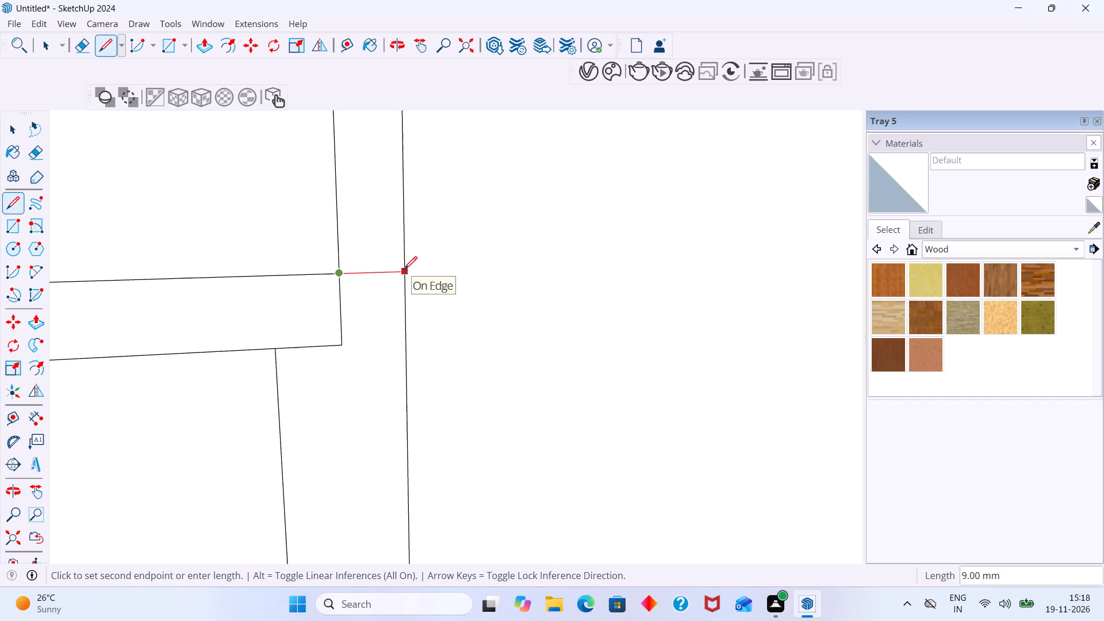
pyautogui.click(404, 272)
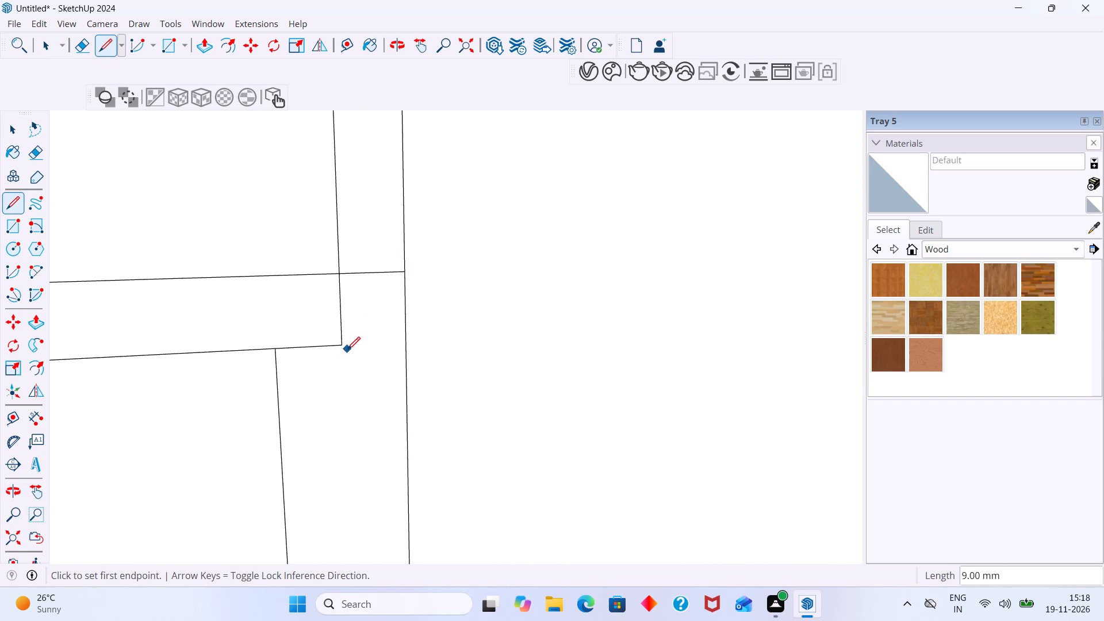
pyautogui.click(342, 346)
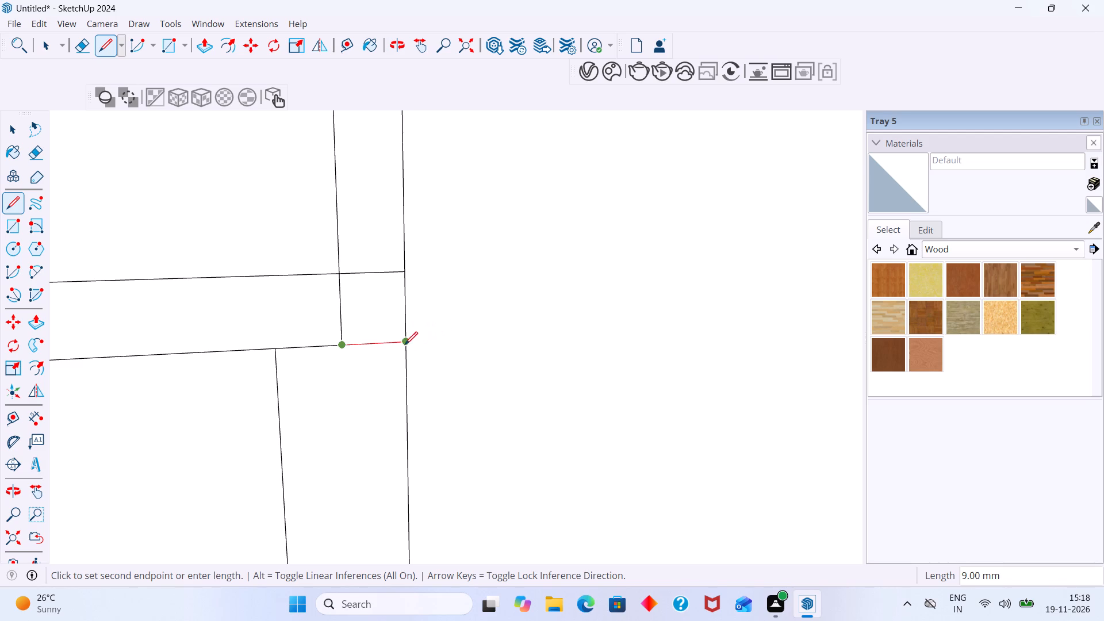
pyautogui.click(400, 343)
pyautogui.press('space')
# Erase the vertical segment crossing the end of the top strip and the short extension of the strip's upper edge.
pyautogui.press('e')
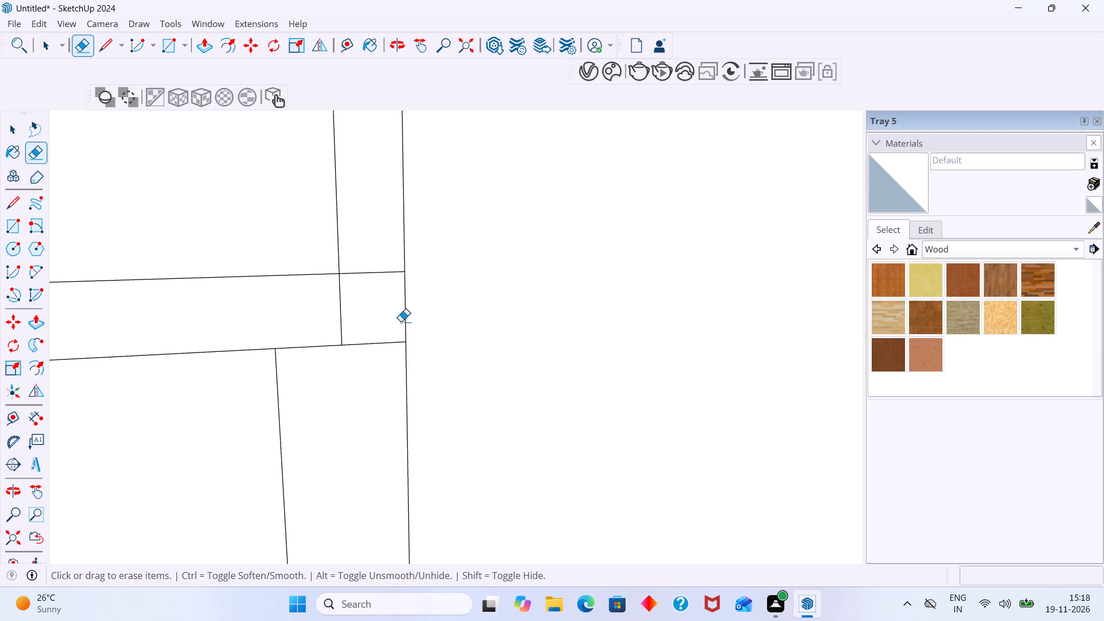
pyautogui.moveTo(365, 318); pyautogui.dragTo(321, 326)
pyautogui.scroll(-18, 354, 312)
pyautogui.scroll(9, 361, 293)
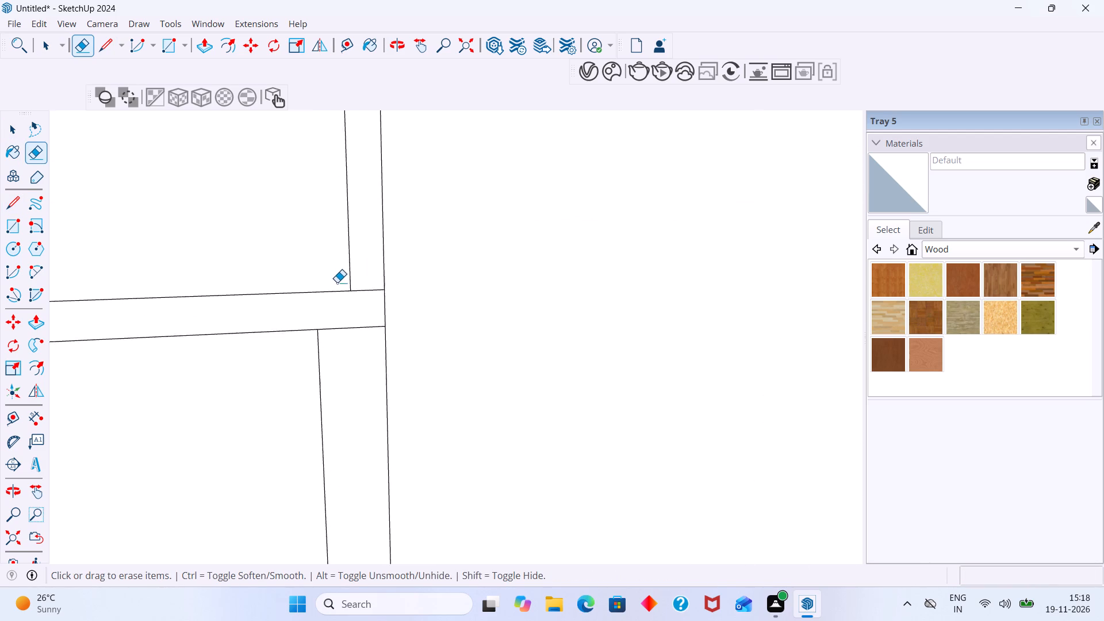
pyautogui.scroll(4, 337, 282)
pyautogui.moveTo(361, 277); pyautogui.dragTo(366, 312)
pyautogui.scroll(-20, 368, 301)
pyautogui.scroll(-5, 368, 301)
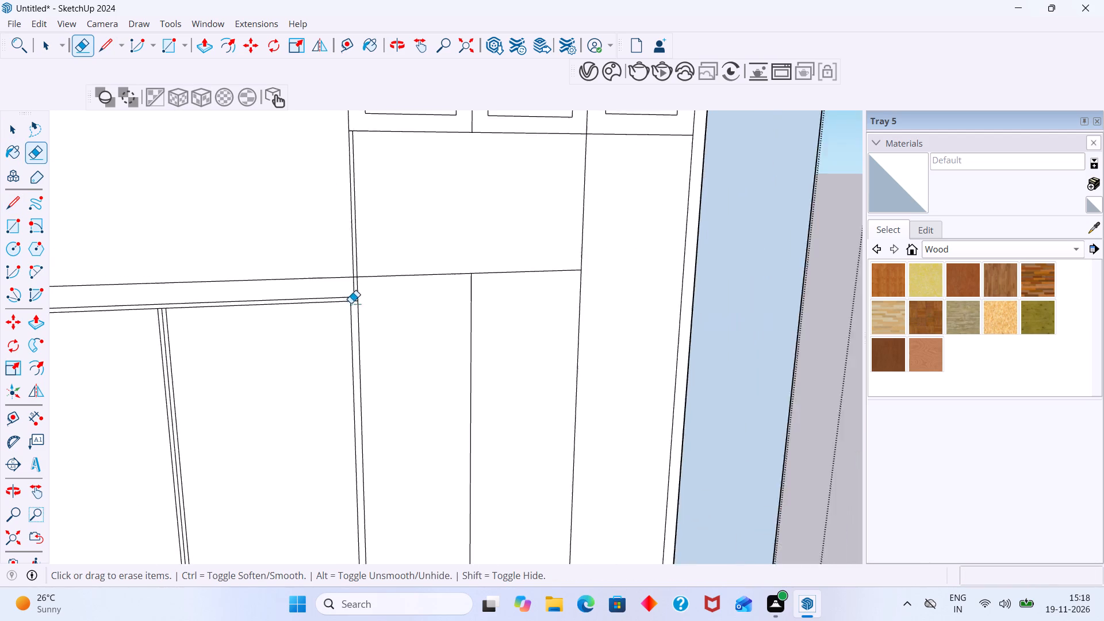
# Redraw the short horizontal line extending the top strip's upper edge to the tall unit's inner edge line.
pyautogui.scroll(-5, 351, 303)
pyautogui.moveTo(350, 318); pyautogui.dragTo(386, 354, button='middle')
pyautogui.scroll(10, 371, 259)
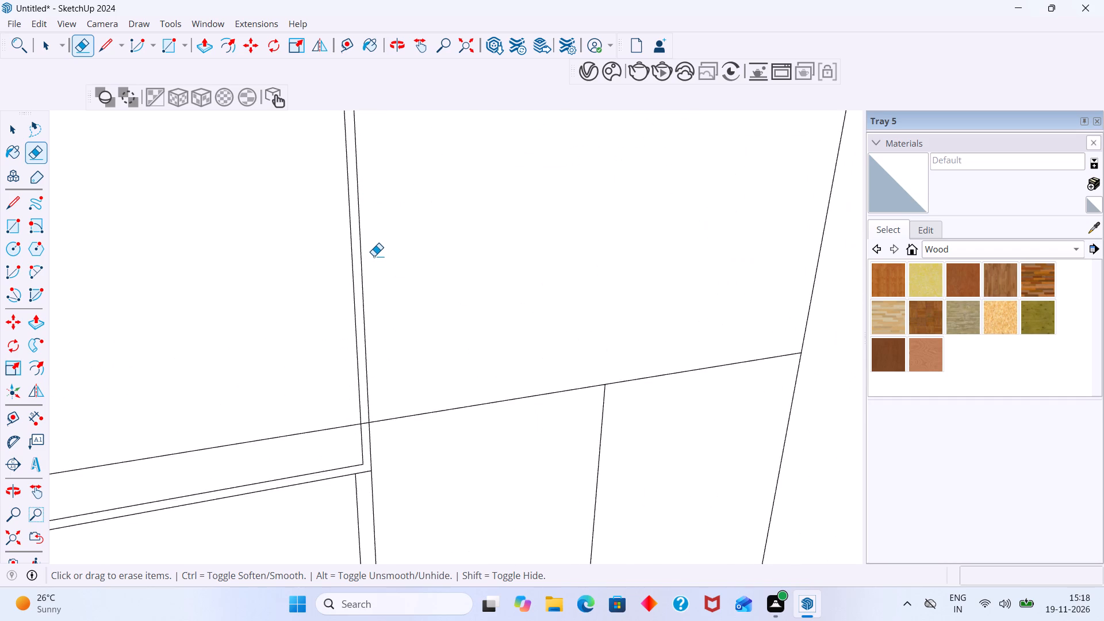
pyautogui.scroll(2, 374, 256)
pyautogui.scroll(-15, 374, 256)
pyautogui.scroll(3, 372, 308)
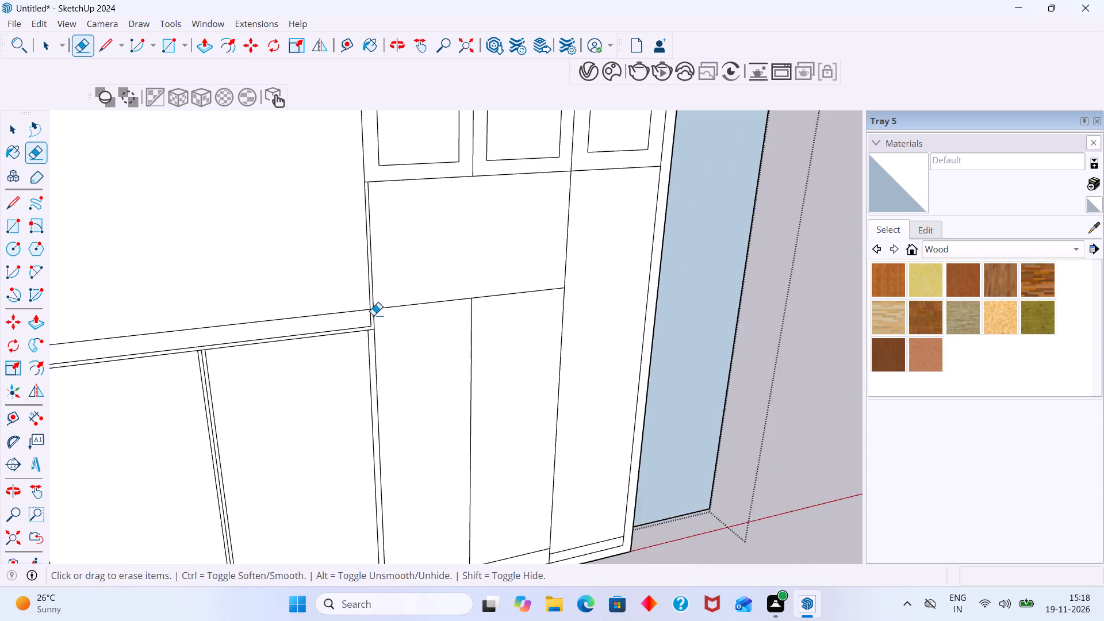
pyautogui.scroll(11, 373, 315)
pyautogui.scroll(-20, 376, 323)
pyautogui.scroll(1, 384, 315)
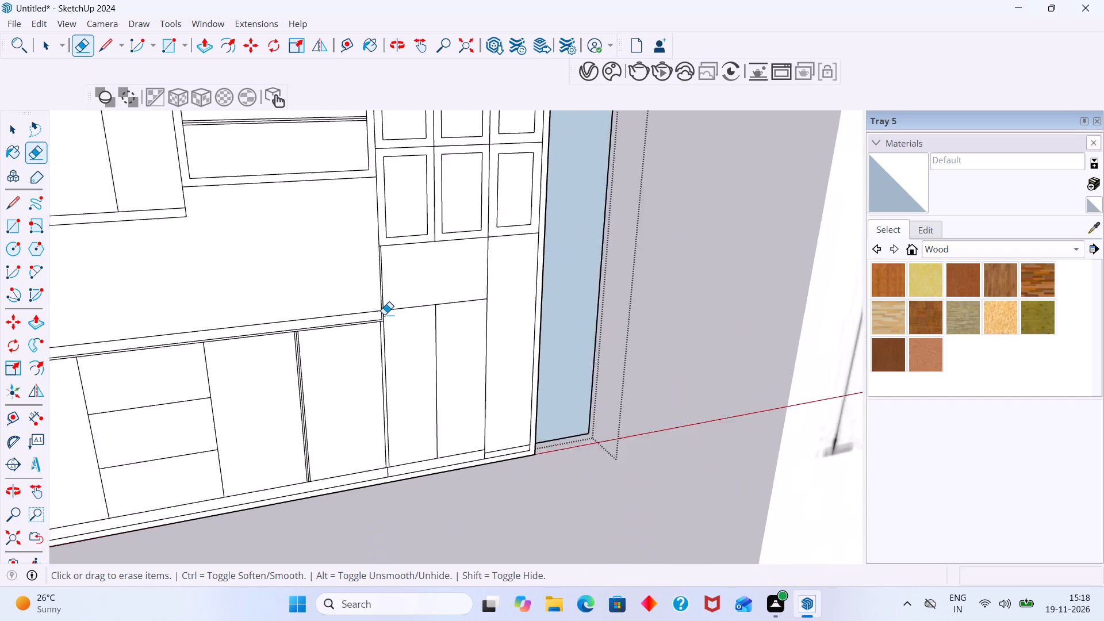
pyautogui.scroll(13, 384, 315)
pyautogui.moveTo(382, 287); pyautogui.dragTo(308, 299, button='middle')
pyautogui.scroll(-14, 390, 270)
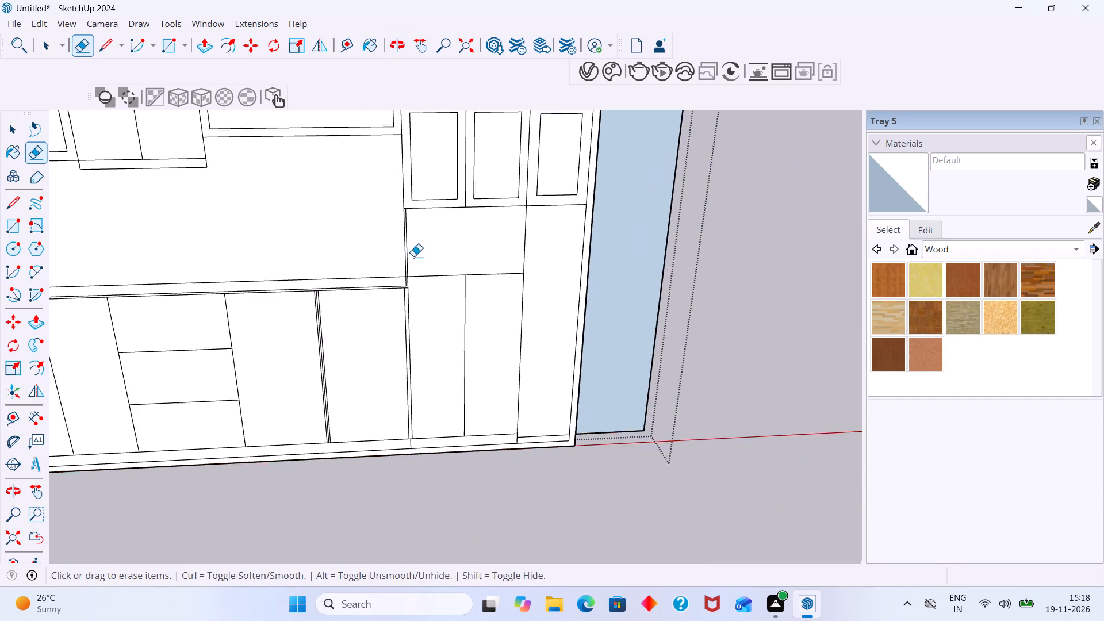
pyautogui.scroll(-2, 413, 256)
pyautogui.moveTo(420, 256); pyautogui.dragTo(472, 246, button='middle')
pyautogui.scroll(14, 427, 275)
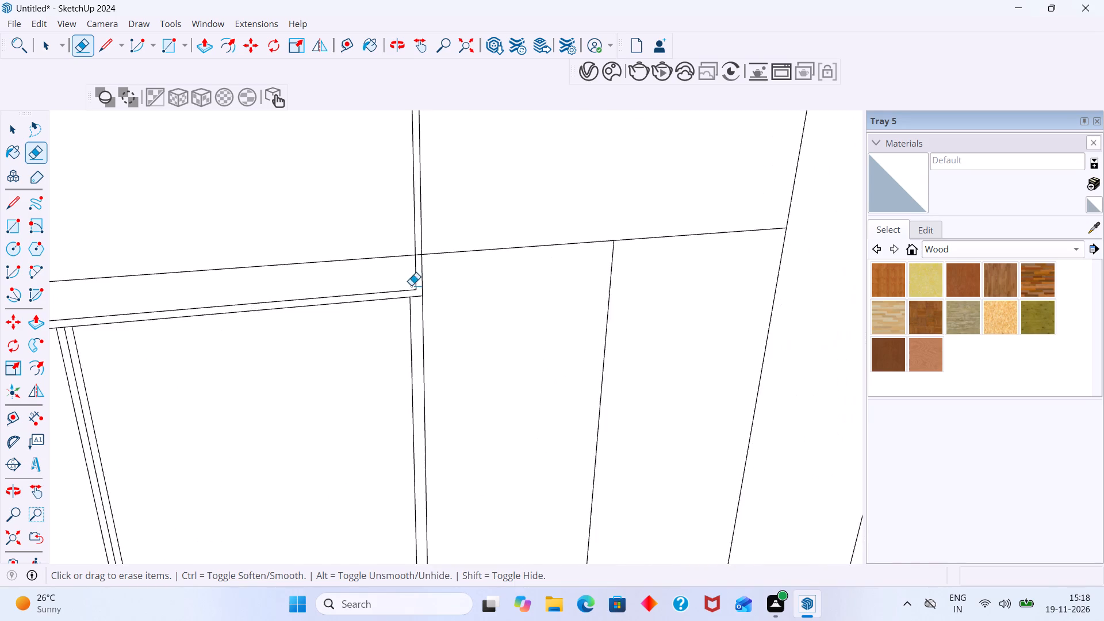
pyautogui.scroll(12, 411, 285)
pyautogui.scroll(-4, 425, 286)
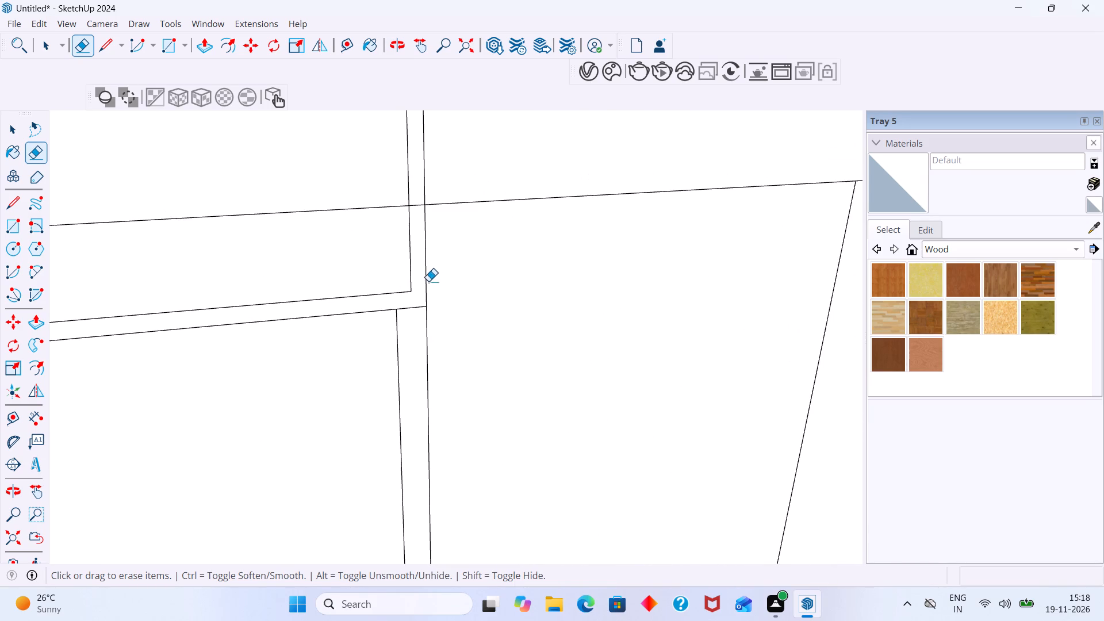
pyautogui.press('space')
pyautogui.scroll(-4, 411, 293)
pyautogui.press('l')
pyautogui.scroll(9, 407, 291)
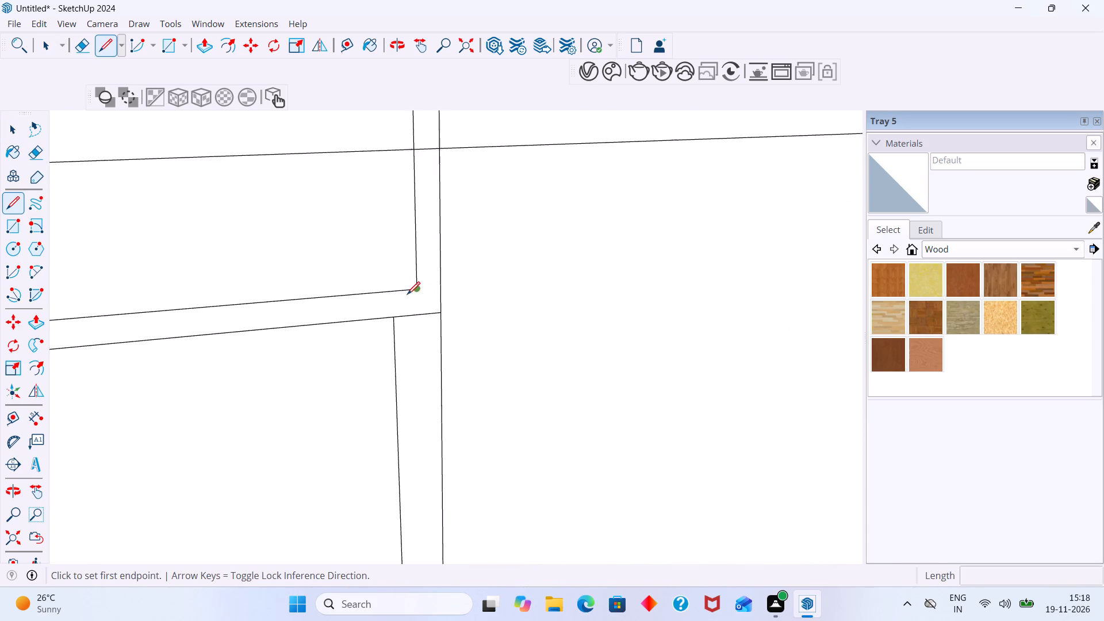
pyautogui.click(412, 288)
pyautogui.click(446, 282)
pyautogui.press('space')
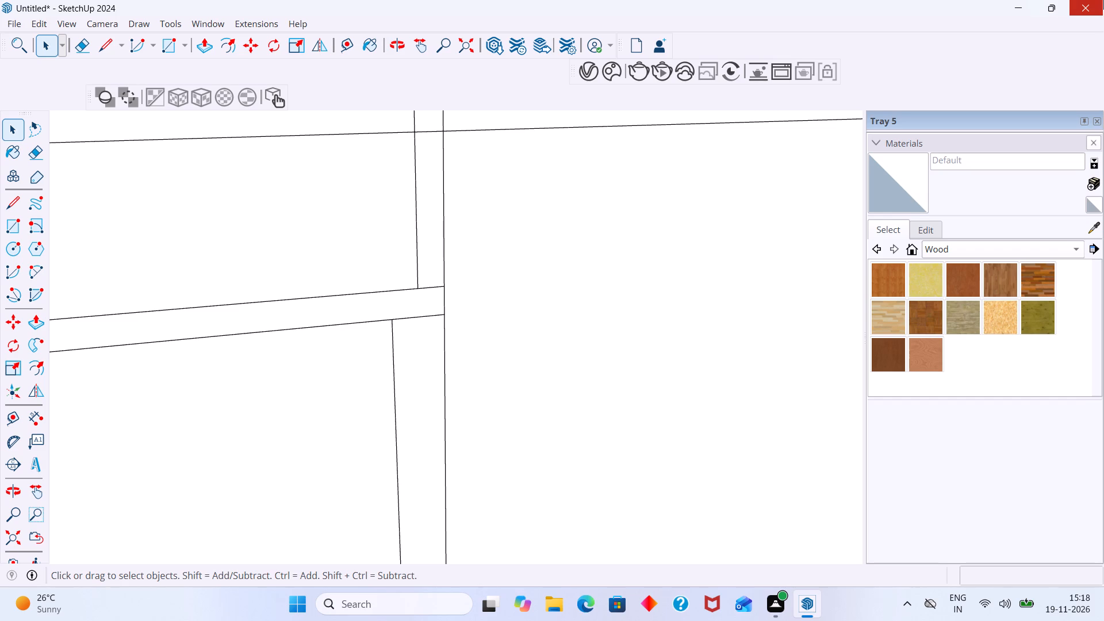
# Undo the edits at the tall unit's inner edge, back to before the panel-thickness lines were added there.
pyautogui.scroll(-4, 708, 94)
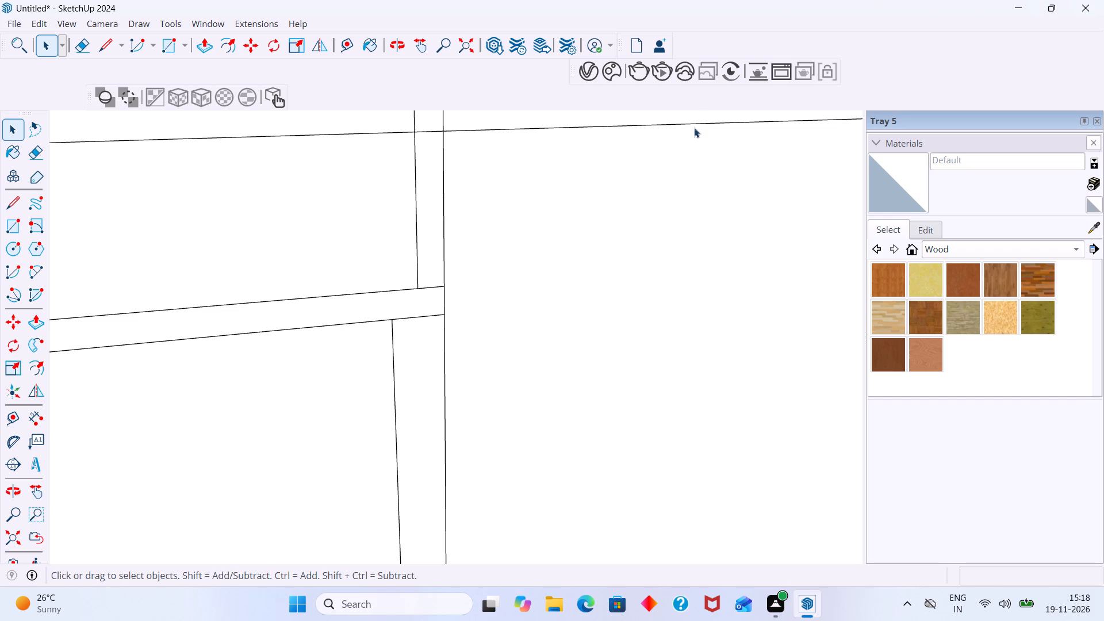
pyautogui.scroll(-13, 694, 128)
pyautogui.scroll(-15, 577, 215)
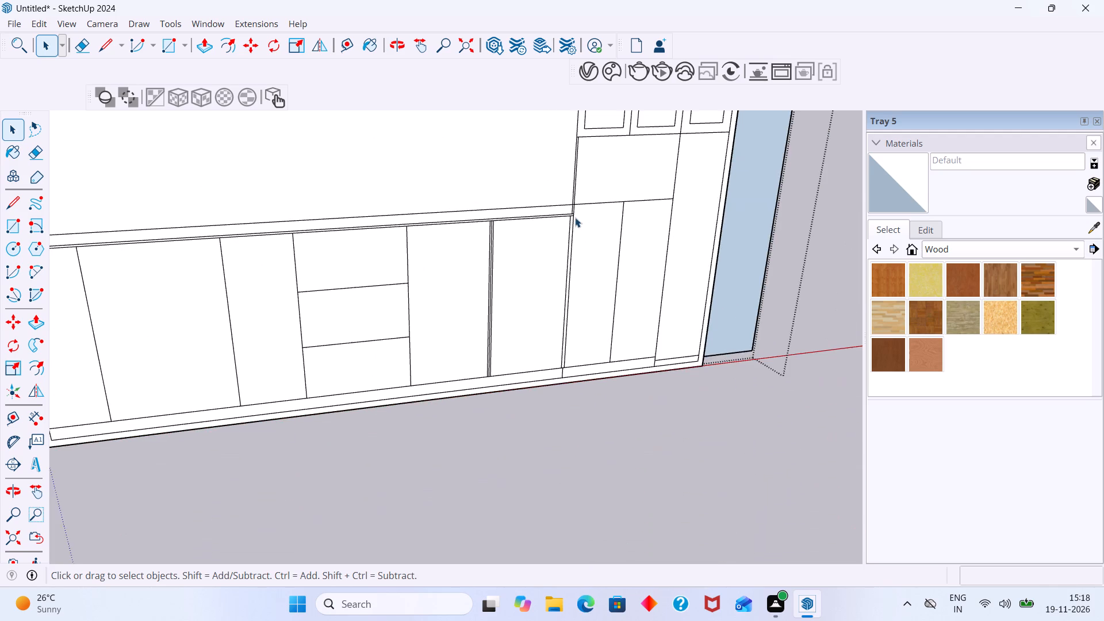
pyautogui.keyDown('shift'); pyautogui.moveTo(576, 214); pyautogui.dragTo(417, 202, button='middle'); pyautogui.keyUp('shift')
pyautogui.scroll(-10, 450, 195)
pyautogui.keyDown('shift'); pyautogui.moveTo(458, 202); pyautogui.dragTo(362, 416, button='middle'); pyautogui.keyUp('shift')
pyautogui.scroll(3, 413, 327)
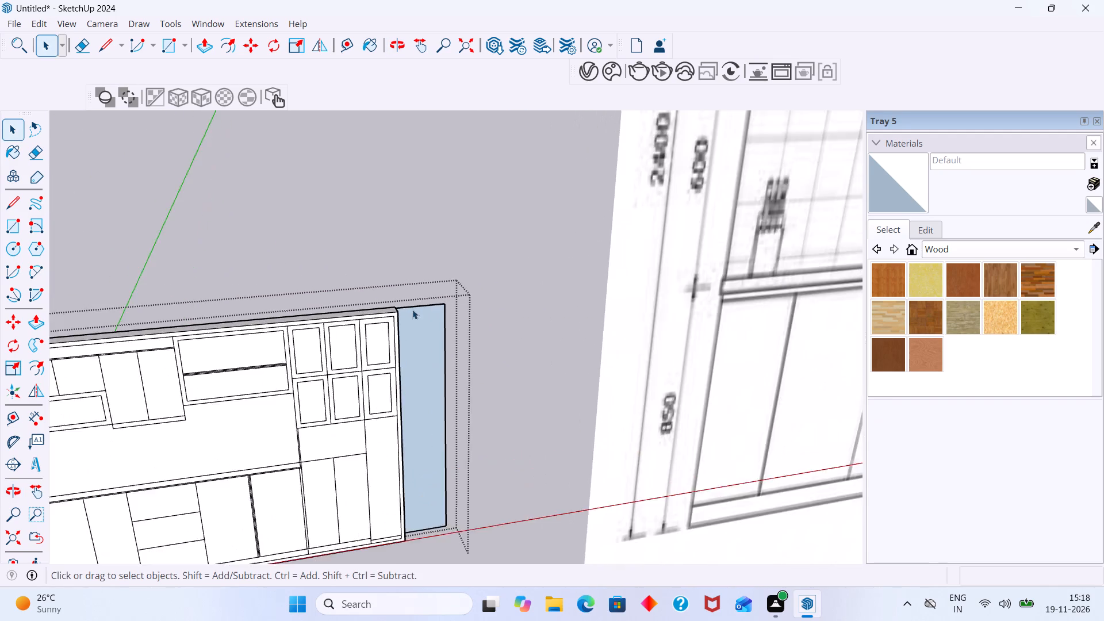
pyautogui.scroll(4, 412, 309)
pyautogui.hotkey('ctrl', 'z')
pyautogui.hotkey('ctrl', 'z')
pyautogui.hotkey('ctrl', 'z')
pyautogui.click(550, 232)
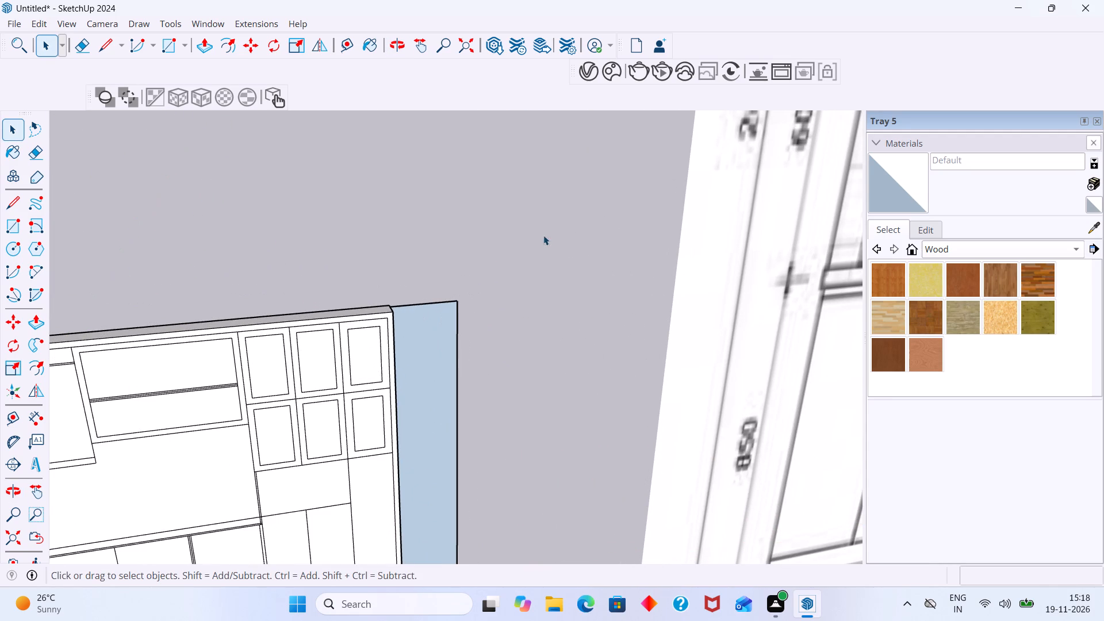
pyautogui.hotkey('ctrl', 'z')
pyautogui.hotkey('ctrl', 'z')
pyautogui.hotkey('ctrl', 'z')
pyautogui.hotkey('ctrl', 'z')
pyautogui.hotkey('ctrl', 'z')
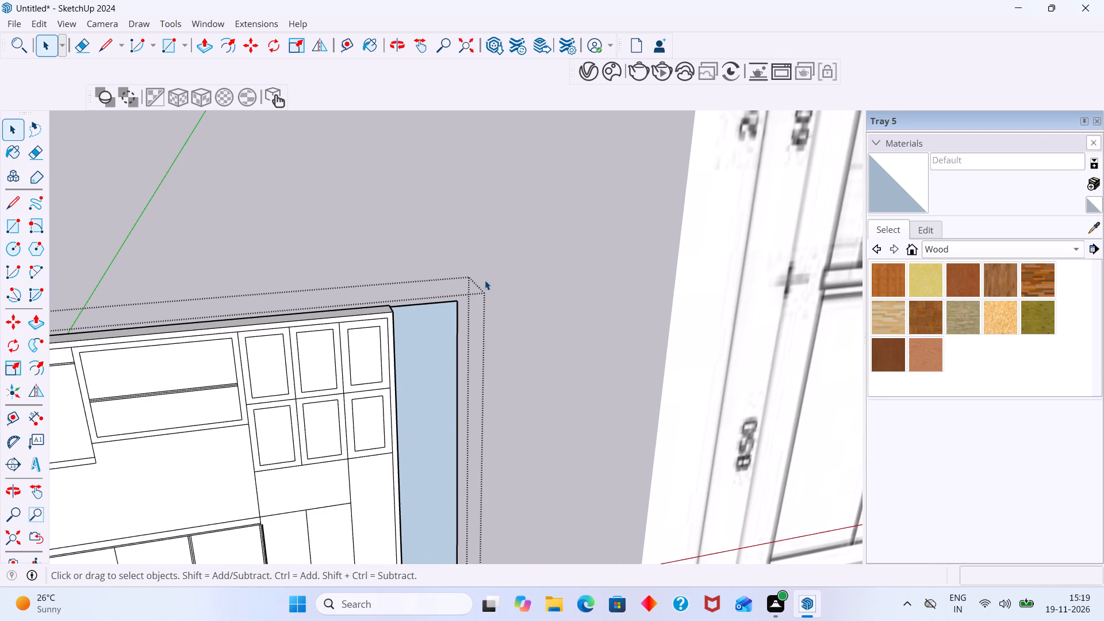
pyautogui.press('Escape')
pyautogui.hotkey('ctrl', 'z')
pyautogui.hotkey('ctrl', 'z')
pyautogui.hotkey('ctrl', 'z')
# Delete the middle of the three vertical lines between the two base cabinet doors nearest the tall unit.
pyautogui.scroll(-5, 490, 336)
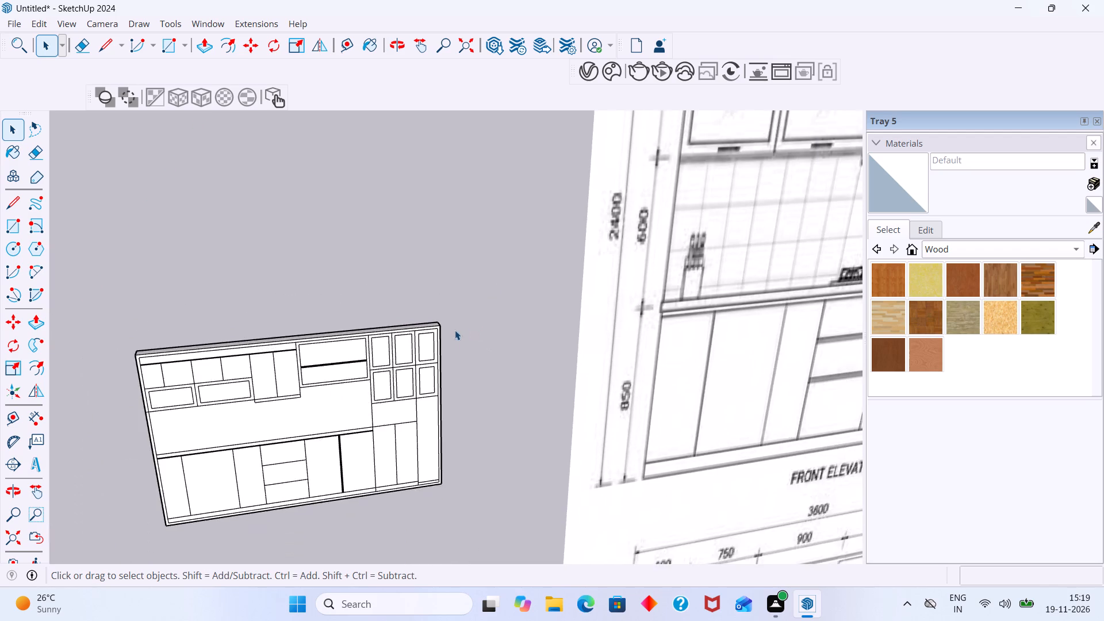
pyautogui.moveTo(454, 330); pyautogui.dragTo(558, 338, button='middle')
pyautogui.scroll(-2, 452, 345)
pyautogui.keyDown('shift'); pyautogui.moveTo(416, 397); pyautogui.dragTo(580, 301, button='middle'); pyautogui.keyUp('shift')
pyautogui.scroll(7, 504, 350)
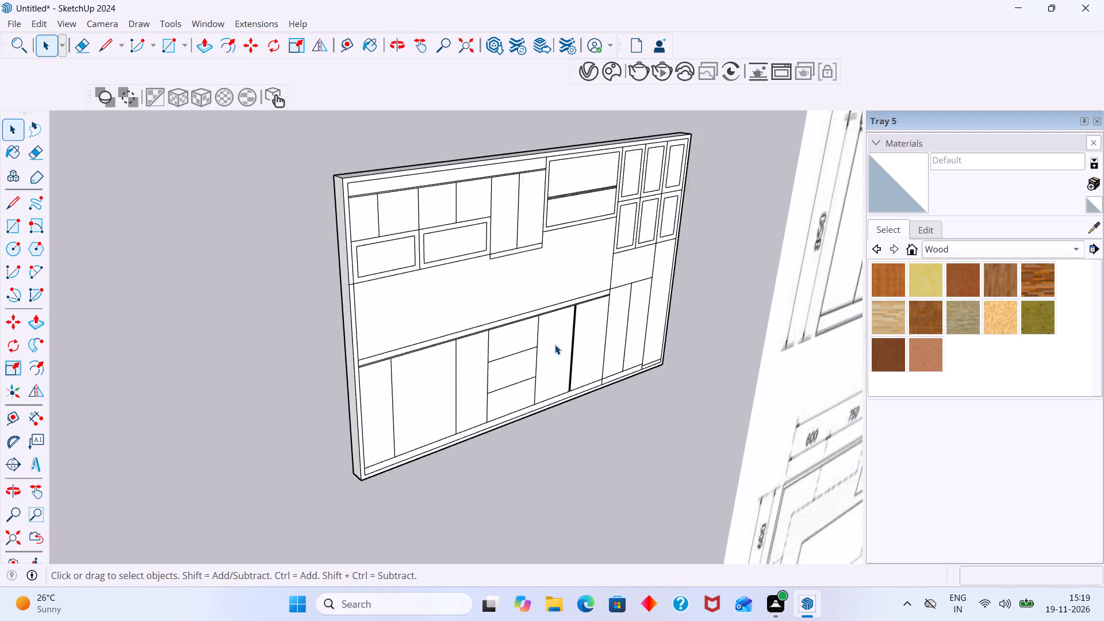
pyautogui.scroll(8, 555, 344)
pyautogui.moveTo(586, 332); pyautogui.dragTo(511, 315, button='middle')
pyautogui.scroll(16, 522, 315)
pyautogui.doubleClick(503, 316)
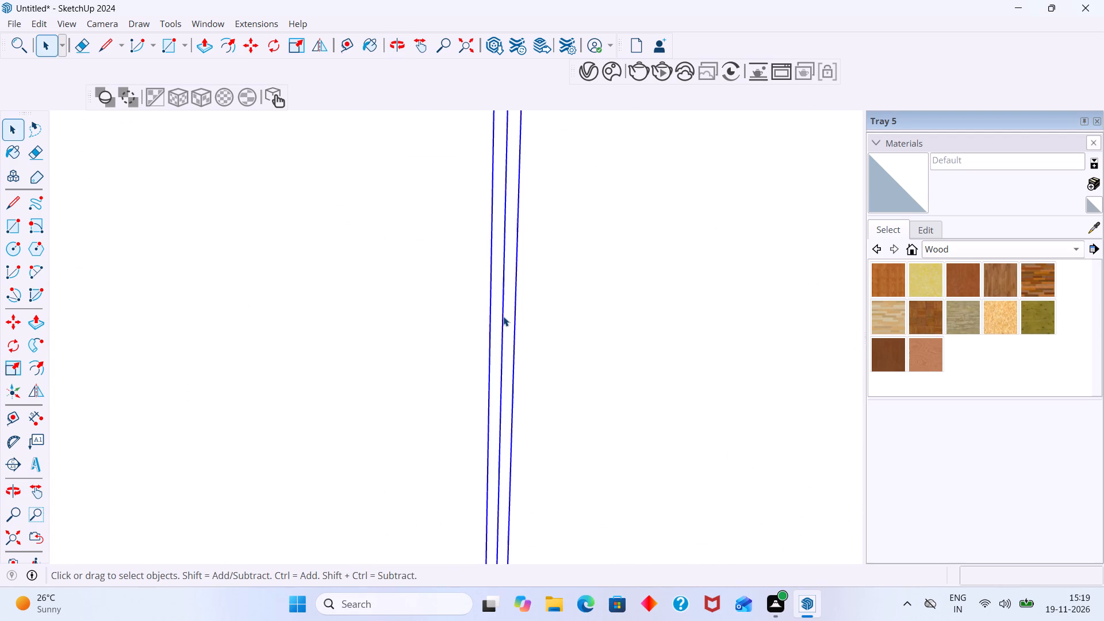
pyautogui.click(503, 325)
pyautogui.press('Delete')
pyautogui.scroll(-2, 504, 328)
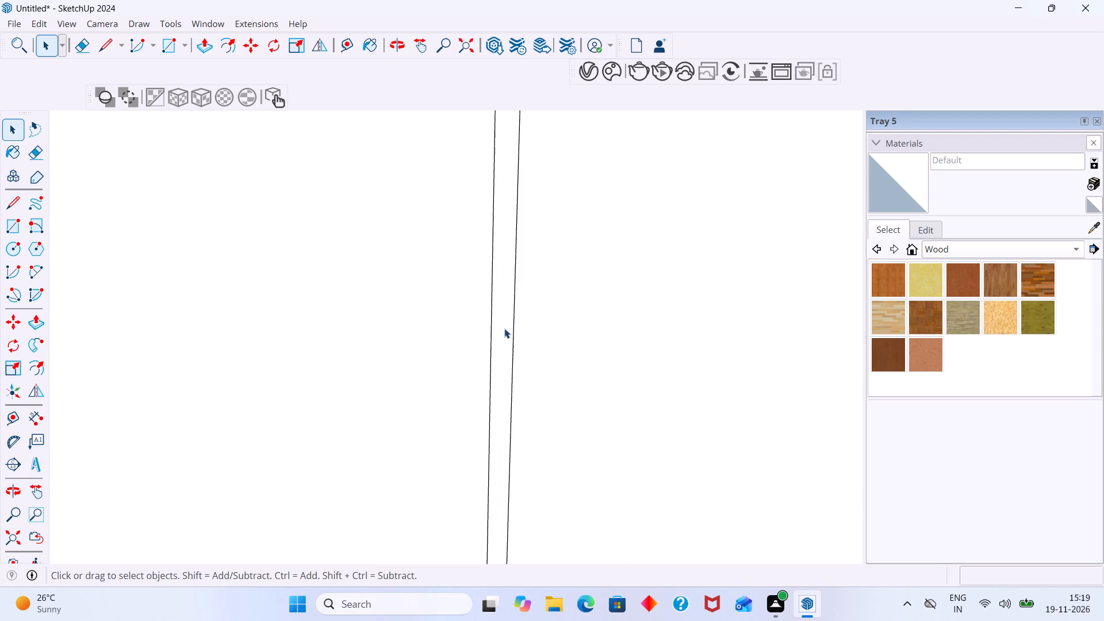
pyautogui.scroll(-20, 504, 328)
pyautogui.scroll(-1, 504, 328)
pyautogui.click(558, 450)
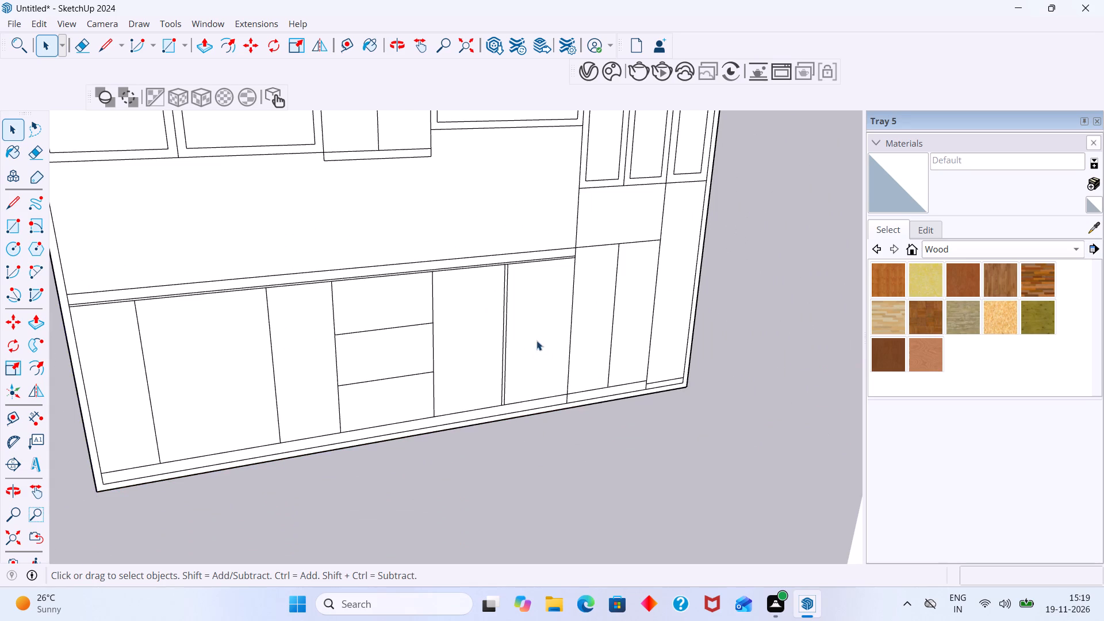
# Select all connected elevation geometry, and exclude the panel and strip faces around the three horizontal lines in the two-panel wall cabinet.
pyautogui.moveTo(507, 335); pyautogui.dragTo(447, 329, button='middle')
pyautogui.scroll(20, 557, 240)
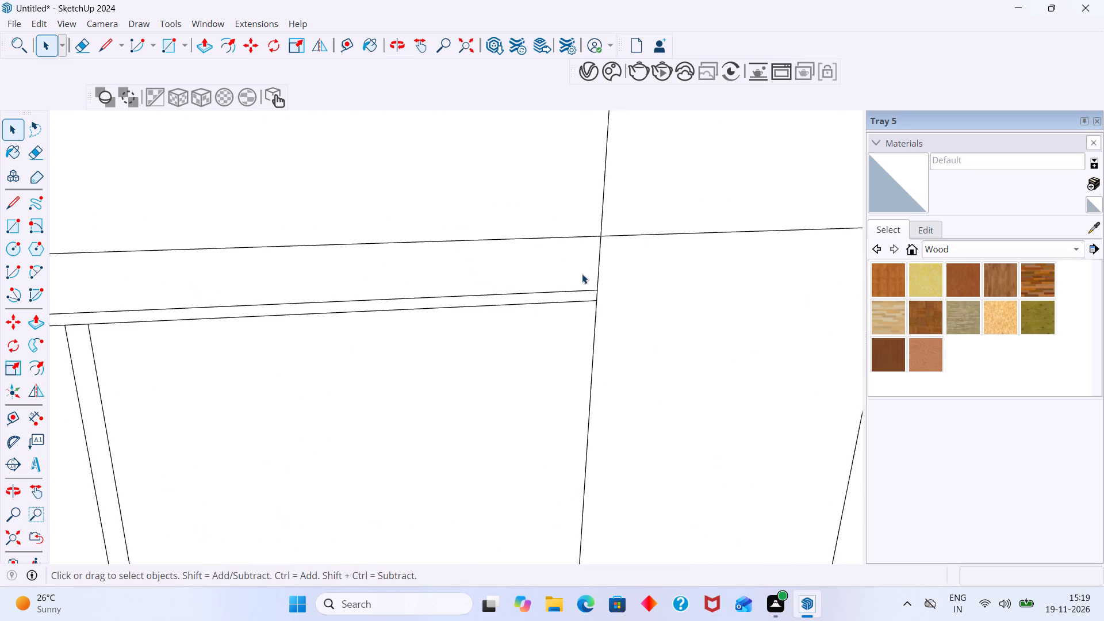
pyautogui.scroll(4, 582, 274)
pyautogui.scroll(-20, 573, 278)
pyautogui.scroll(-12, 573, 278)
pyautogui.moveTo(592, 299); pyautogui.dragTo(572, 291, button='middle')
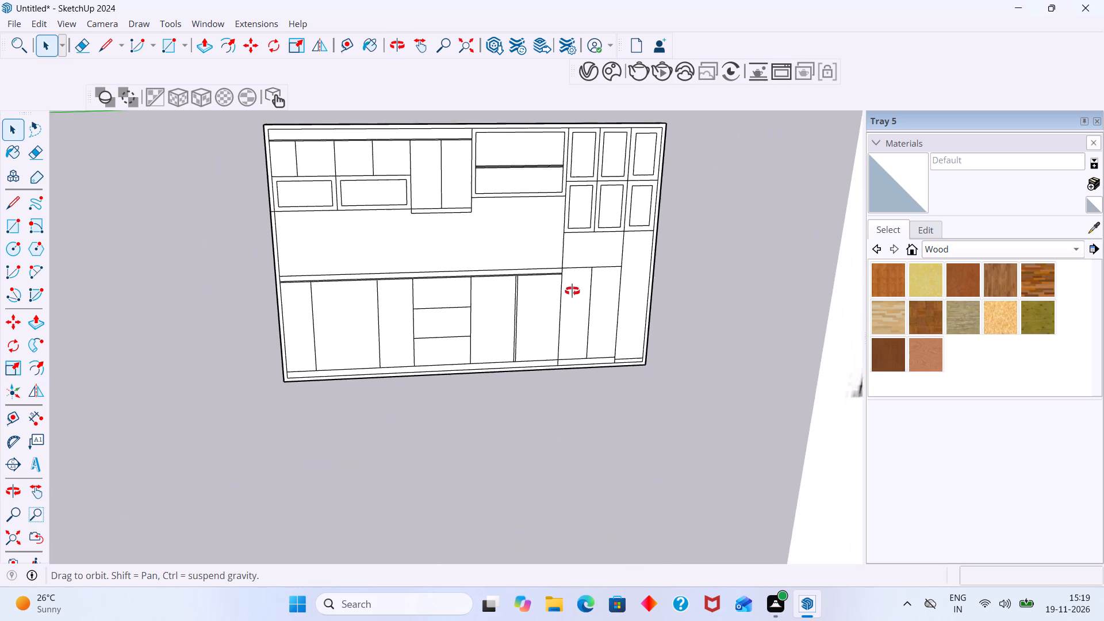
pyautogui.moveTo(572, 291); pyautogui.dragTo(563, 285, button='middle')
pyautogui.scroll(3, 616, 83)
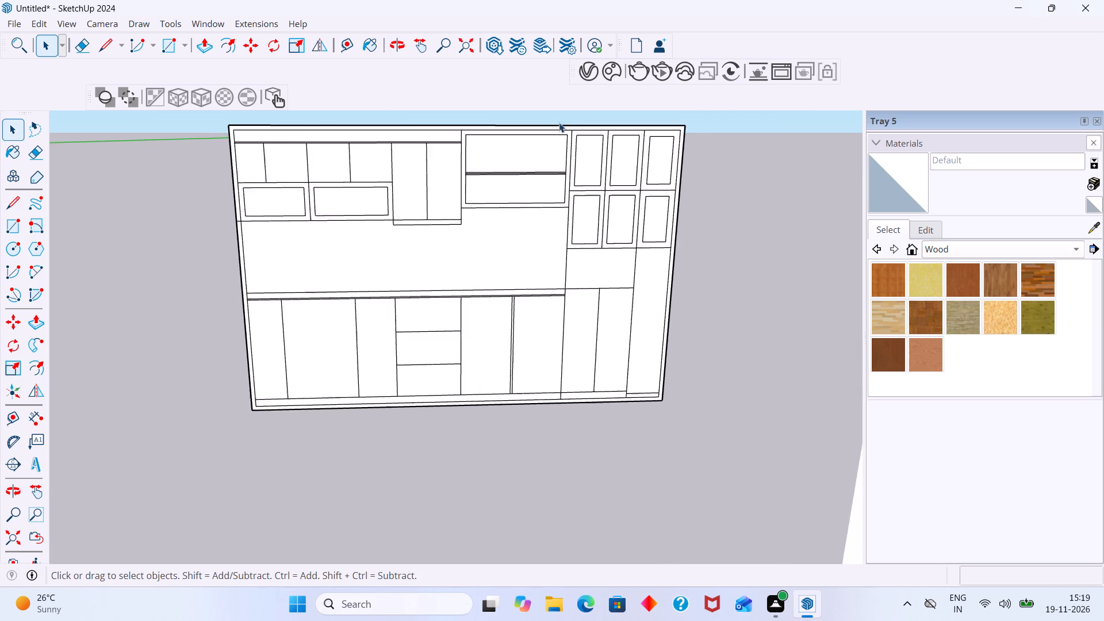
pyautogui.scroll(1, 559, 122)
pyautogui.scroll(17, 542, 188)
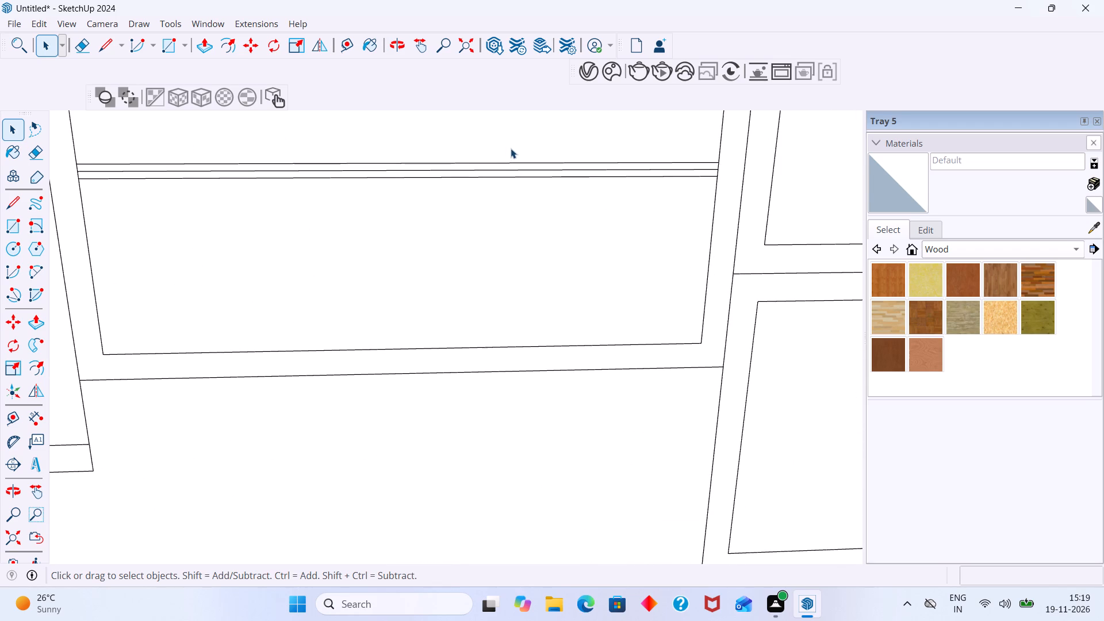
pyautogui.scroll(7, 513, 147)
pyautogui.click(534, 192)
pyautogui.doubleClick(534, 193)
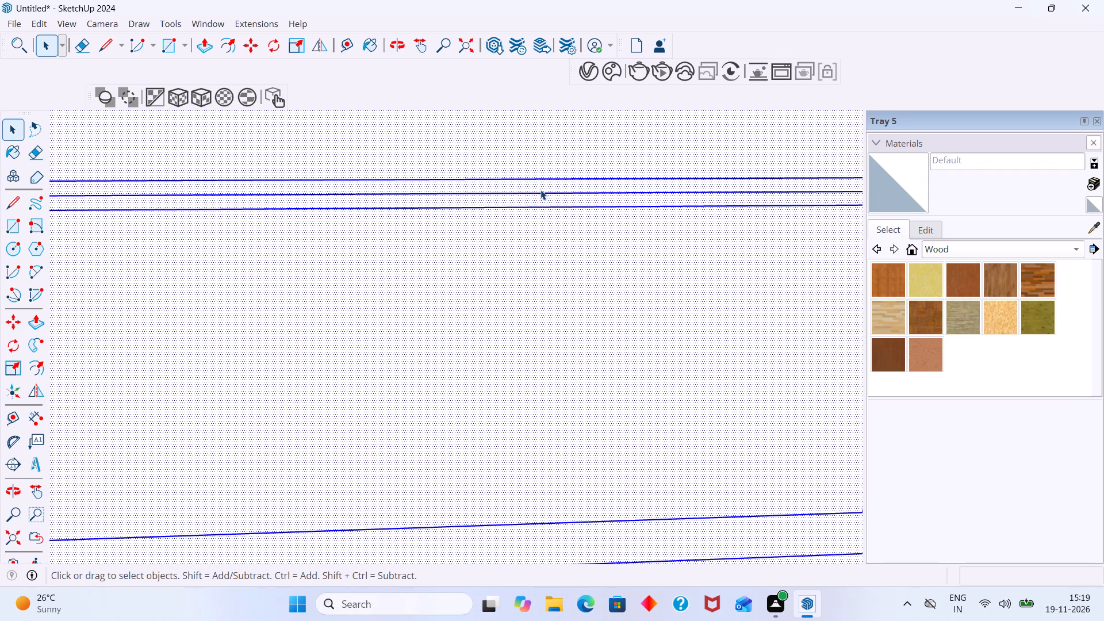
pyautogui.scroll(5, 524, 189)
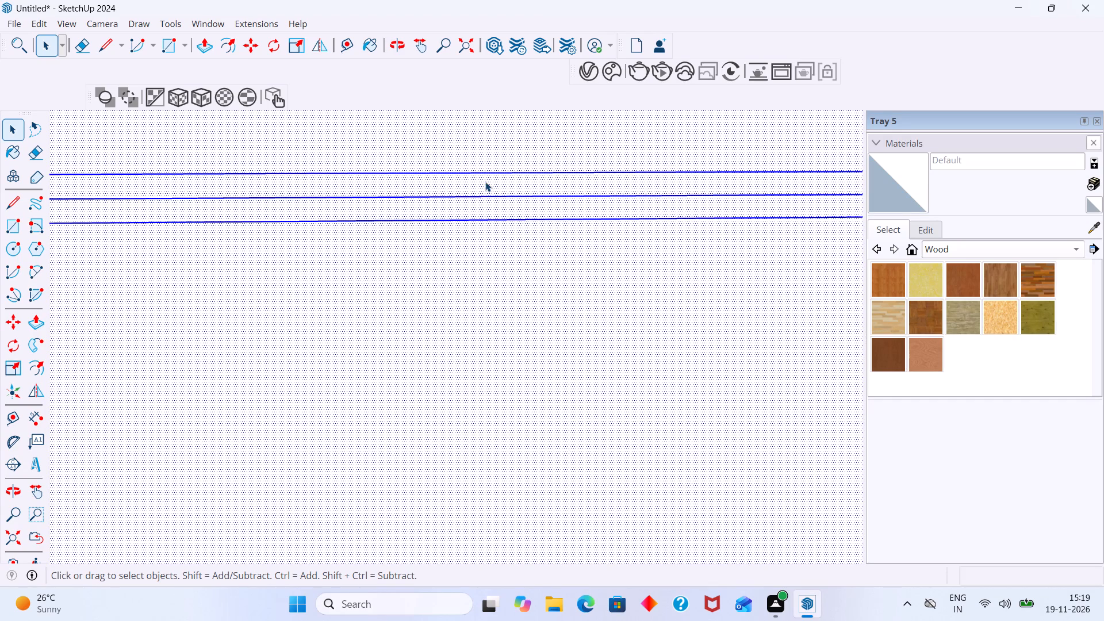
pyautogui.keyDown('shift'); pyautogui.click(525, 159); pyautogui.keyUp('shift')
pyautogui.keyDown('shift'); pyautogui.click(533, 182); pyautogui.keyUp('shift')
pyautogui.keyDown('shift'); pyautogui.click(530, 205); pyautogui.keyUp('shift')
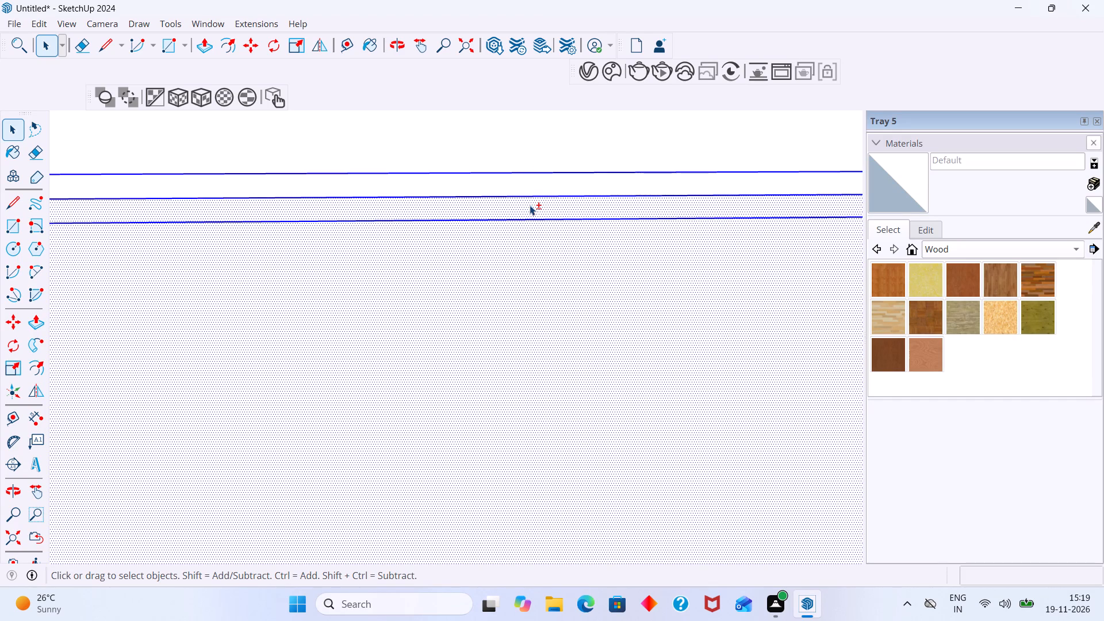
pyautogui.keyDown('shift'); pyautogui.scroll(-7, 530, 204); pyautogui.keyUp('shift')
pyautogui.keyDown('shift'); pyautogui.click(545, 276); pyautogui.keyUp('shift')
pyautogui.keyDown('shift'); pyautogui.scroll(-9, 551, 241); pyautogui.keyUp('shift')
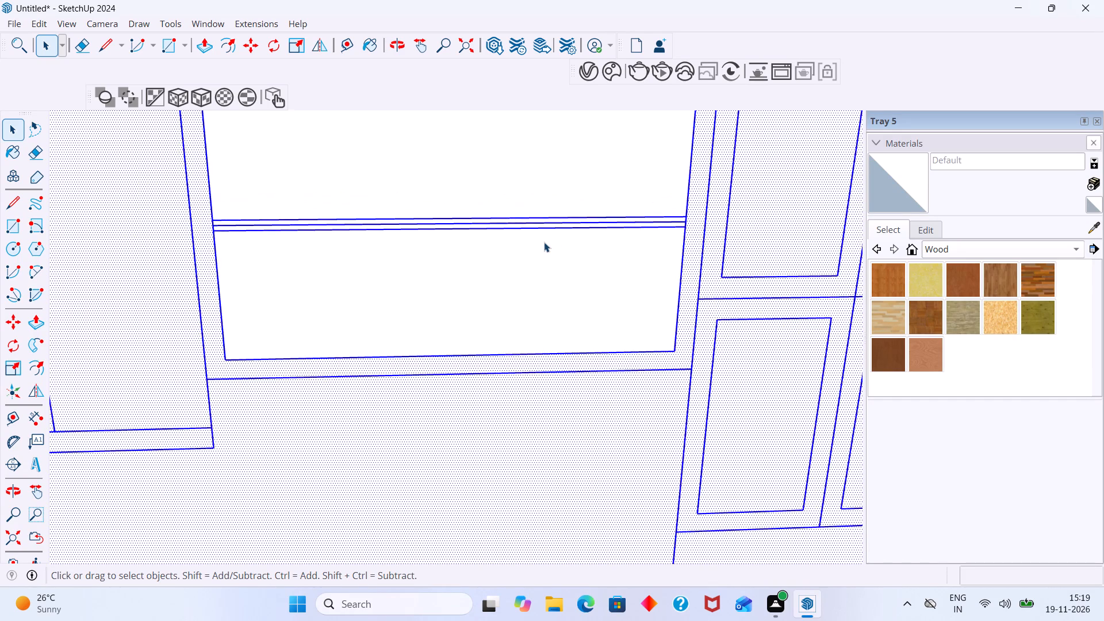
# Erase the middle of the three horizontal lines between the two panels of the wall cabinet beside the tall unit.
pyautogui.press('space')
pyautogui.tripleClick(546, 242)
pyautogui.tripleClick(546, 242)
pyautogui.tripleClick(549, 212)
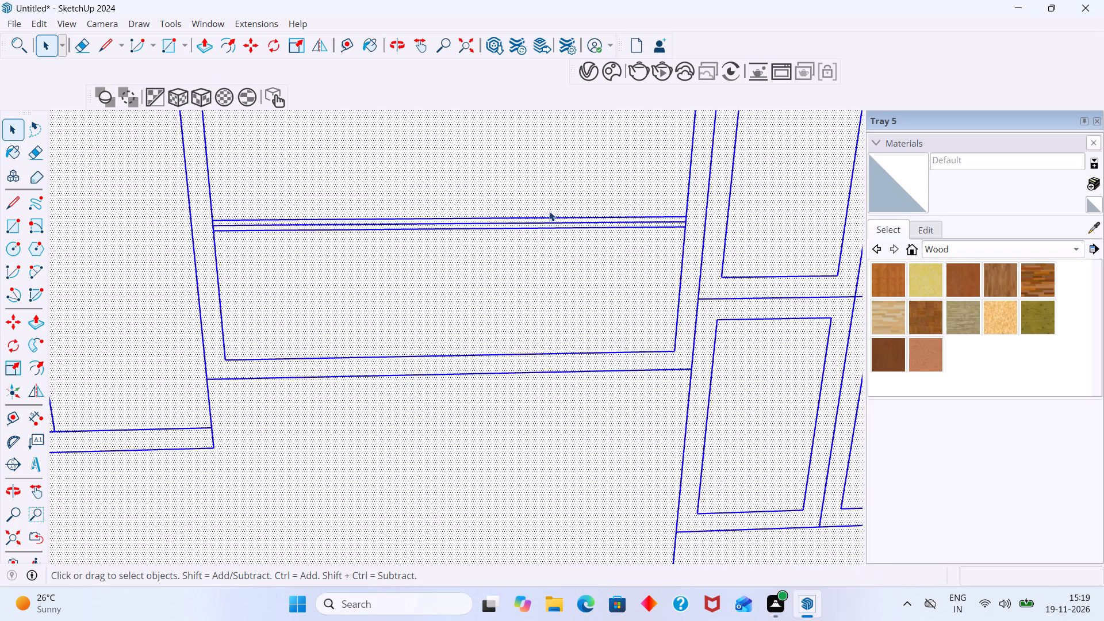
pyautogui.click(550, 204)
pyautogui.scroll(5, 545, 213)
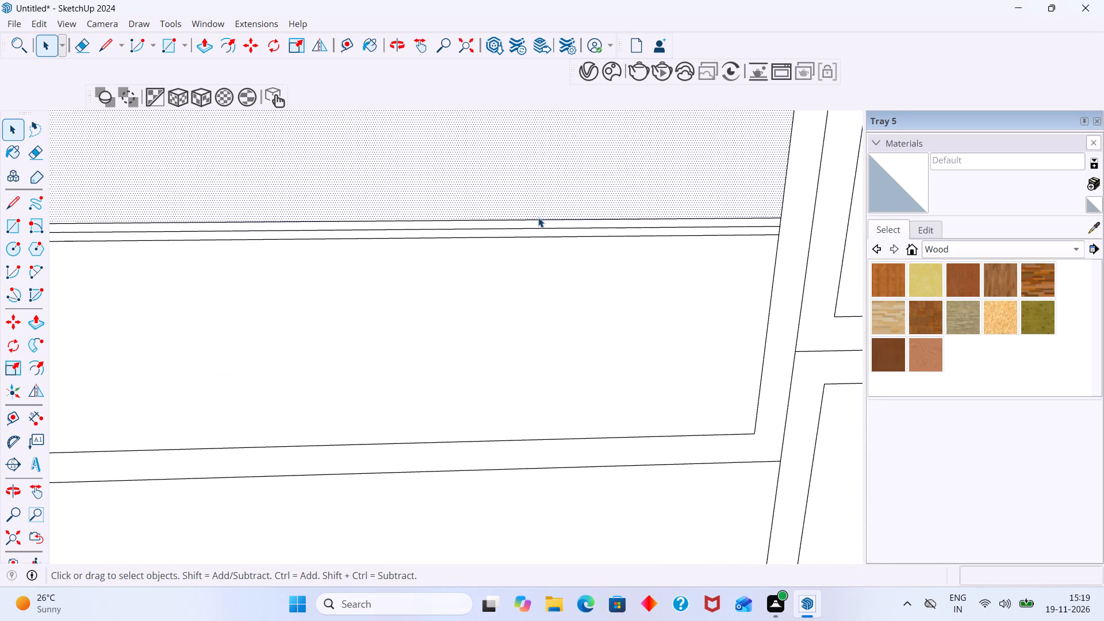
pyautogui.press('e')
pyautogui.scroll(6, 540, 229)
pyautogui.click(543, 229)
pyautogui.scroll(-9, 545, 224)
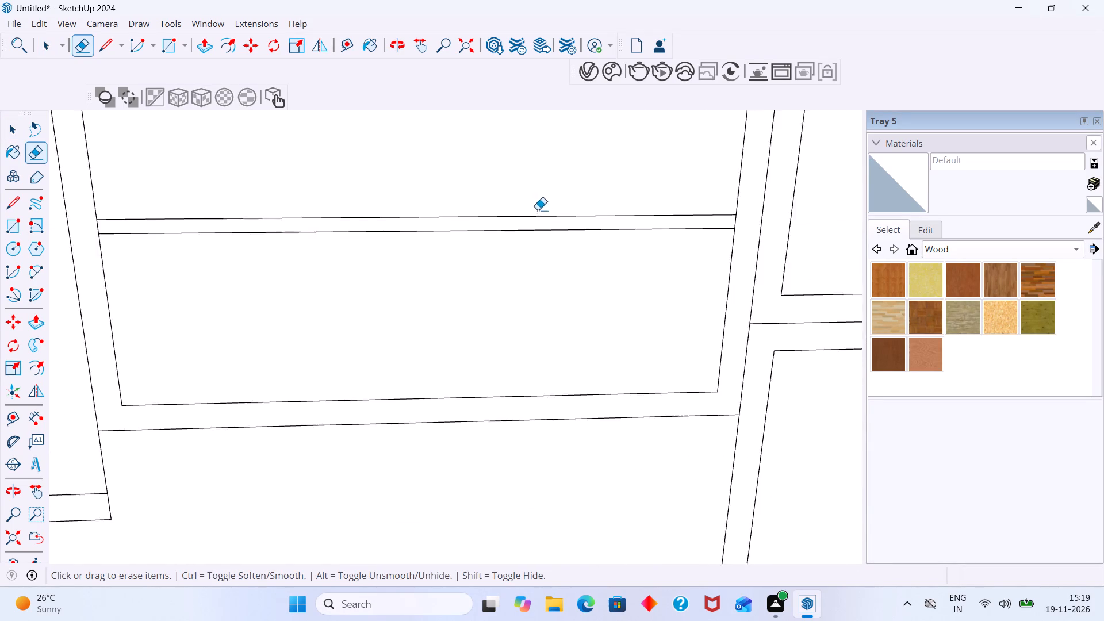
# Erase the short vertical edge segments closing both ends of the gap between the two wall cabinet panels.
pyautogui.scroll(-6, 538, 210)
pyautogui.scroll(16, 676, 217)
pyautogui.moveTo(704, 198); pyautogui.dragTo(646, 212)
pyautogui.scroll(-14, 651, 208)
pyautogui.keyDown('shift'); pyautogui.moveTo(542, 212); pyautogui.dragTo(929, 273, button='middle'); pyautogui.keyUp('shift')
pyautogui.scroll(11, 458, 287)
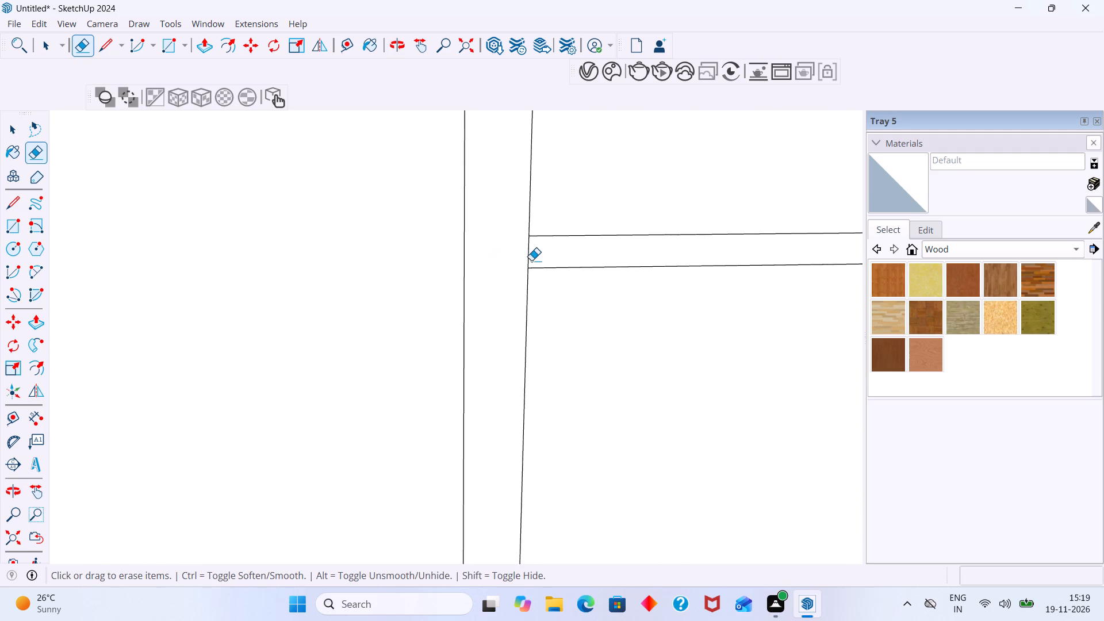
pyautogui.scroll(6, 531, 260)
pyautogui.moveTo(546, 256); pyautogui.dragTo(520, 250)
pyautogui.scroll(1, 519, 250)
pyautogui.scroll(-20, 519, 250)
pyautogui.scroll(-9, 519, 250)
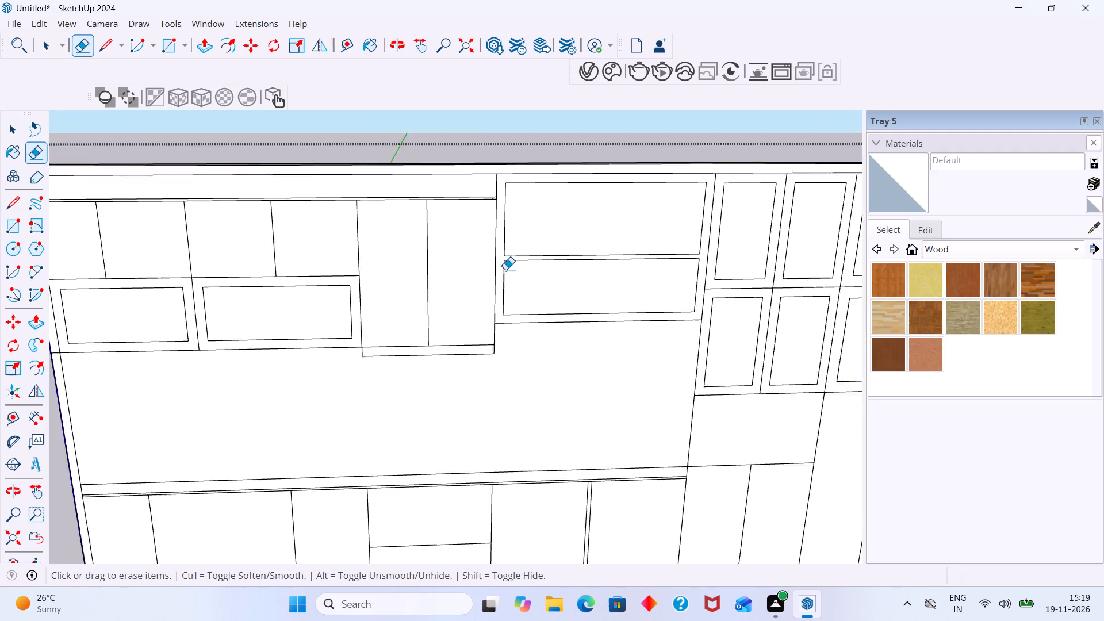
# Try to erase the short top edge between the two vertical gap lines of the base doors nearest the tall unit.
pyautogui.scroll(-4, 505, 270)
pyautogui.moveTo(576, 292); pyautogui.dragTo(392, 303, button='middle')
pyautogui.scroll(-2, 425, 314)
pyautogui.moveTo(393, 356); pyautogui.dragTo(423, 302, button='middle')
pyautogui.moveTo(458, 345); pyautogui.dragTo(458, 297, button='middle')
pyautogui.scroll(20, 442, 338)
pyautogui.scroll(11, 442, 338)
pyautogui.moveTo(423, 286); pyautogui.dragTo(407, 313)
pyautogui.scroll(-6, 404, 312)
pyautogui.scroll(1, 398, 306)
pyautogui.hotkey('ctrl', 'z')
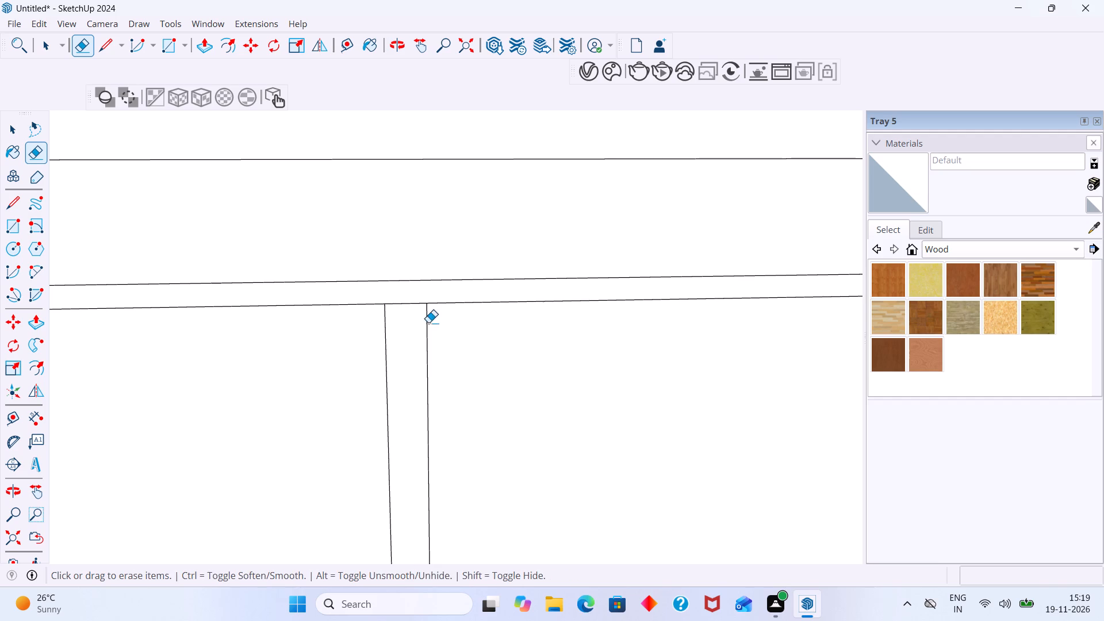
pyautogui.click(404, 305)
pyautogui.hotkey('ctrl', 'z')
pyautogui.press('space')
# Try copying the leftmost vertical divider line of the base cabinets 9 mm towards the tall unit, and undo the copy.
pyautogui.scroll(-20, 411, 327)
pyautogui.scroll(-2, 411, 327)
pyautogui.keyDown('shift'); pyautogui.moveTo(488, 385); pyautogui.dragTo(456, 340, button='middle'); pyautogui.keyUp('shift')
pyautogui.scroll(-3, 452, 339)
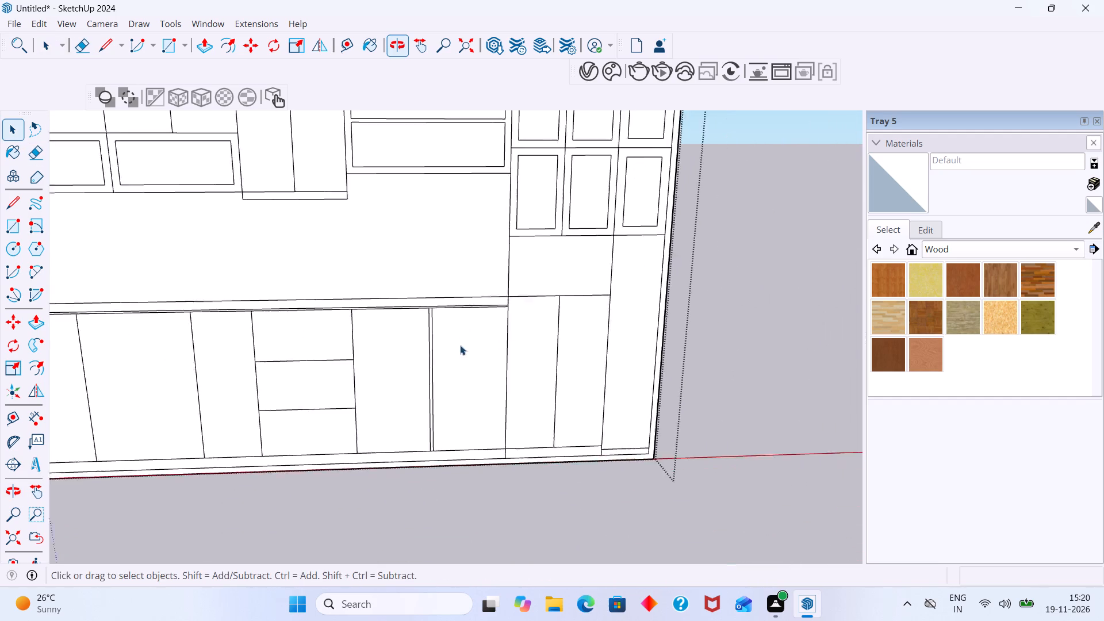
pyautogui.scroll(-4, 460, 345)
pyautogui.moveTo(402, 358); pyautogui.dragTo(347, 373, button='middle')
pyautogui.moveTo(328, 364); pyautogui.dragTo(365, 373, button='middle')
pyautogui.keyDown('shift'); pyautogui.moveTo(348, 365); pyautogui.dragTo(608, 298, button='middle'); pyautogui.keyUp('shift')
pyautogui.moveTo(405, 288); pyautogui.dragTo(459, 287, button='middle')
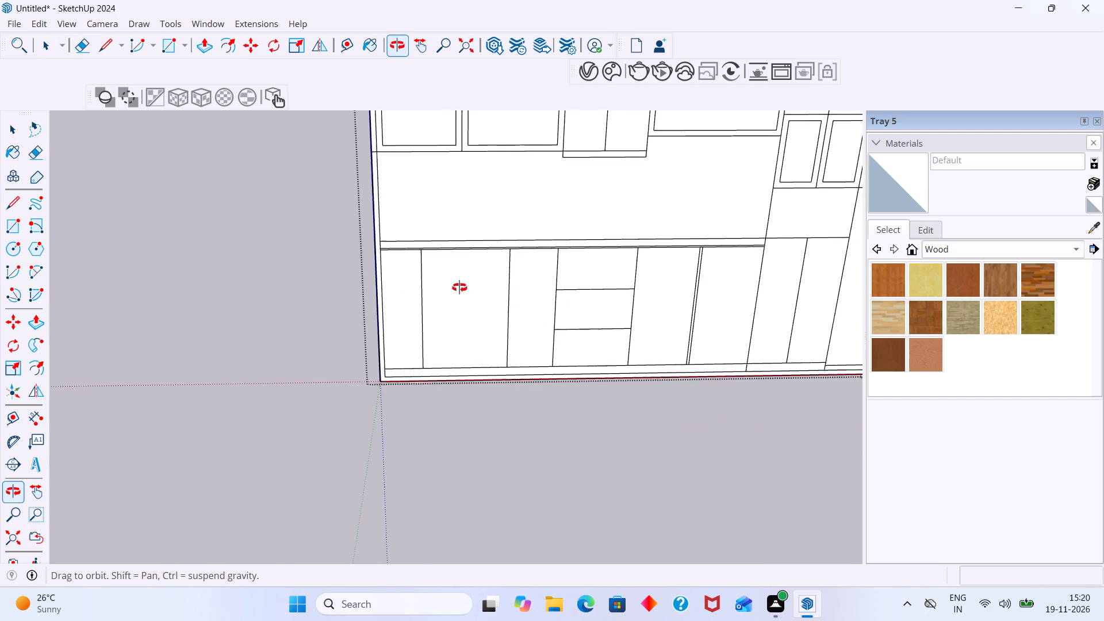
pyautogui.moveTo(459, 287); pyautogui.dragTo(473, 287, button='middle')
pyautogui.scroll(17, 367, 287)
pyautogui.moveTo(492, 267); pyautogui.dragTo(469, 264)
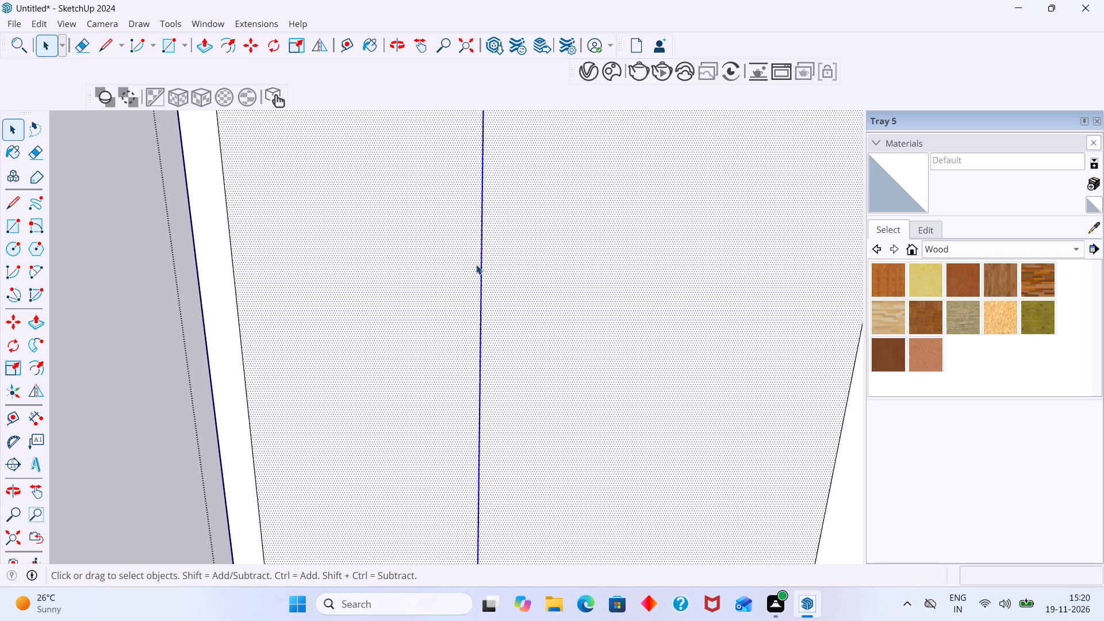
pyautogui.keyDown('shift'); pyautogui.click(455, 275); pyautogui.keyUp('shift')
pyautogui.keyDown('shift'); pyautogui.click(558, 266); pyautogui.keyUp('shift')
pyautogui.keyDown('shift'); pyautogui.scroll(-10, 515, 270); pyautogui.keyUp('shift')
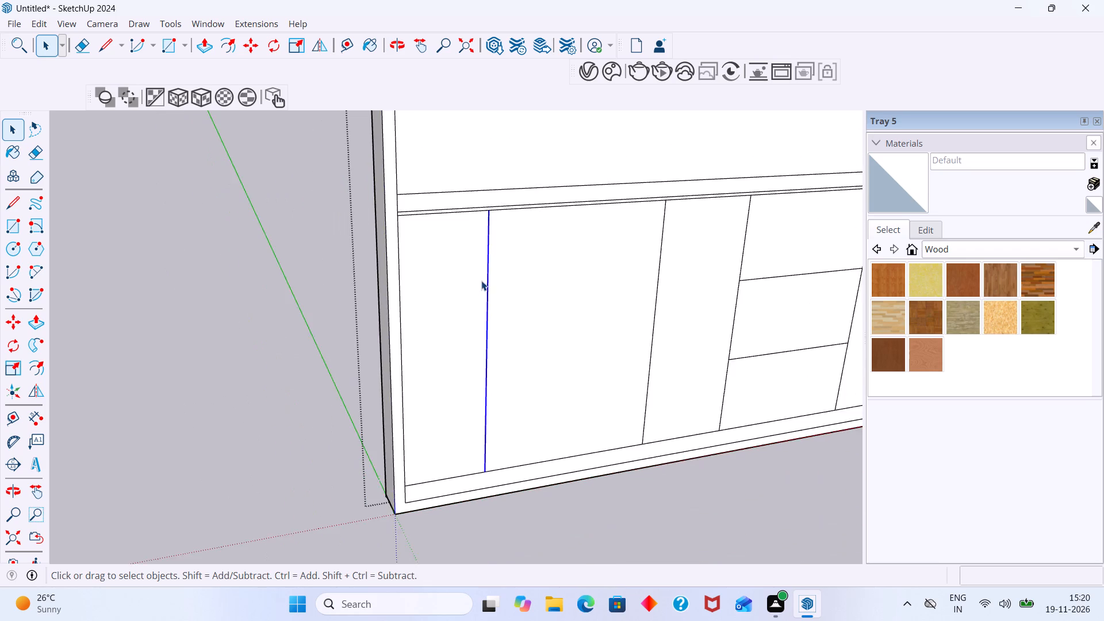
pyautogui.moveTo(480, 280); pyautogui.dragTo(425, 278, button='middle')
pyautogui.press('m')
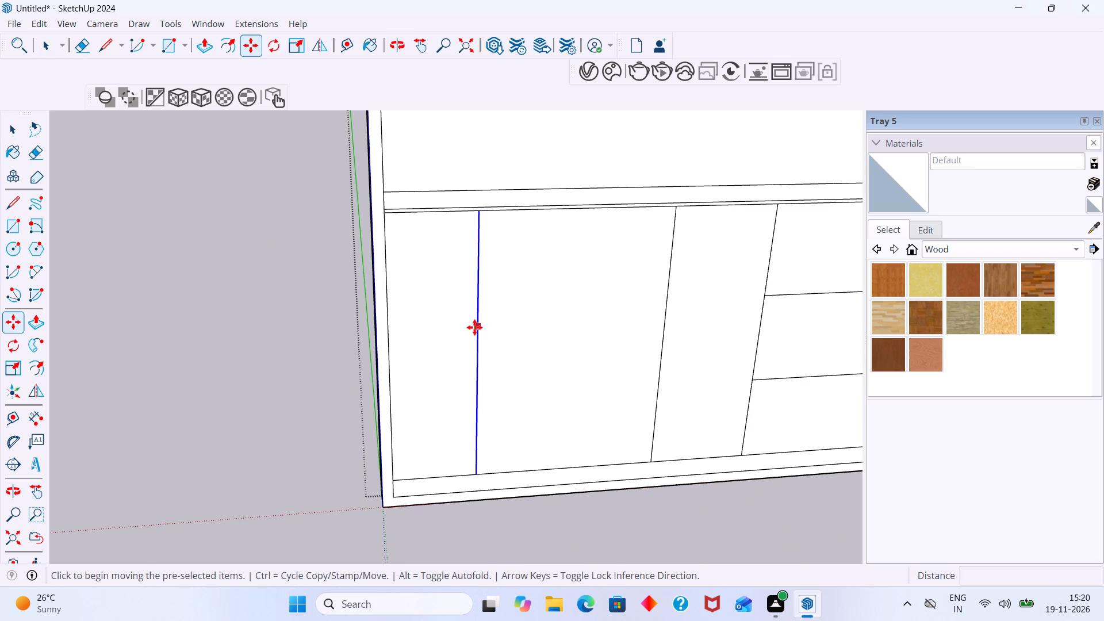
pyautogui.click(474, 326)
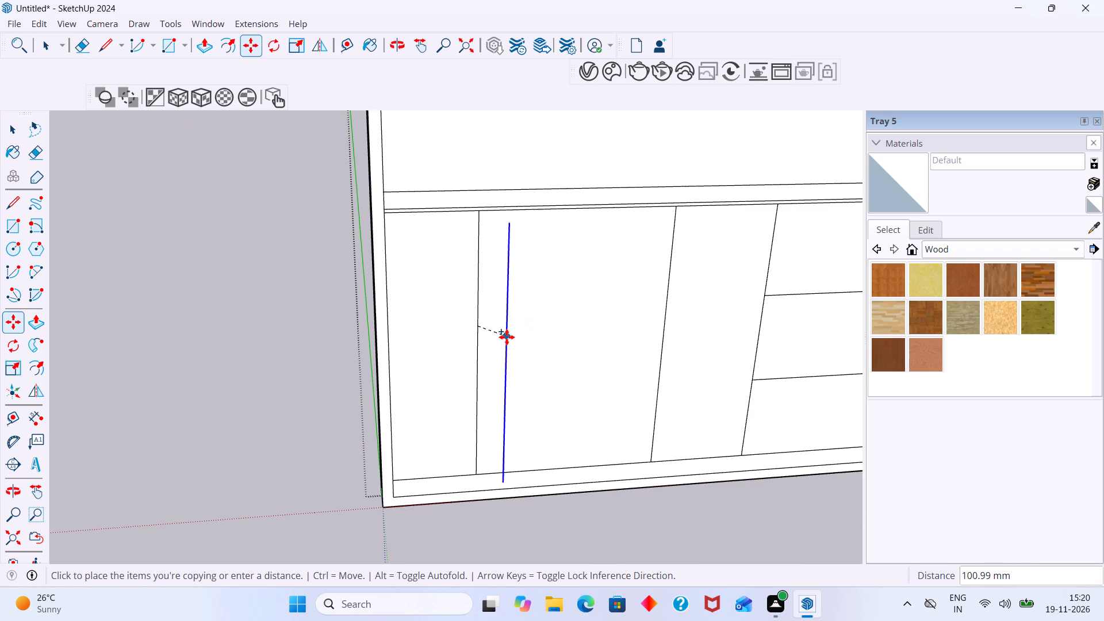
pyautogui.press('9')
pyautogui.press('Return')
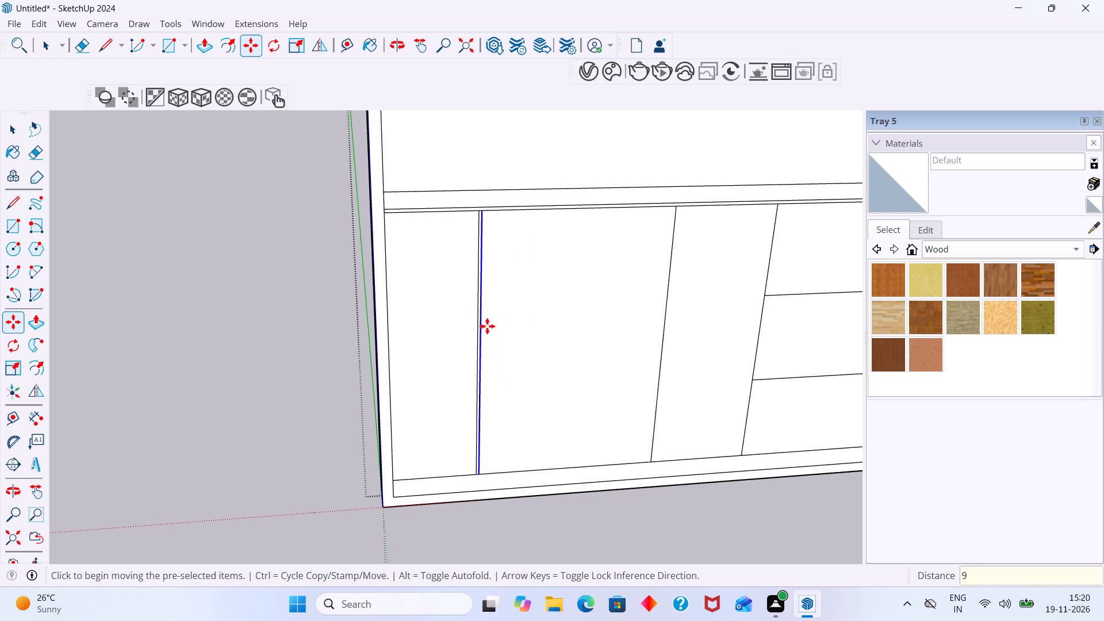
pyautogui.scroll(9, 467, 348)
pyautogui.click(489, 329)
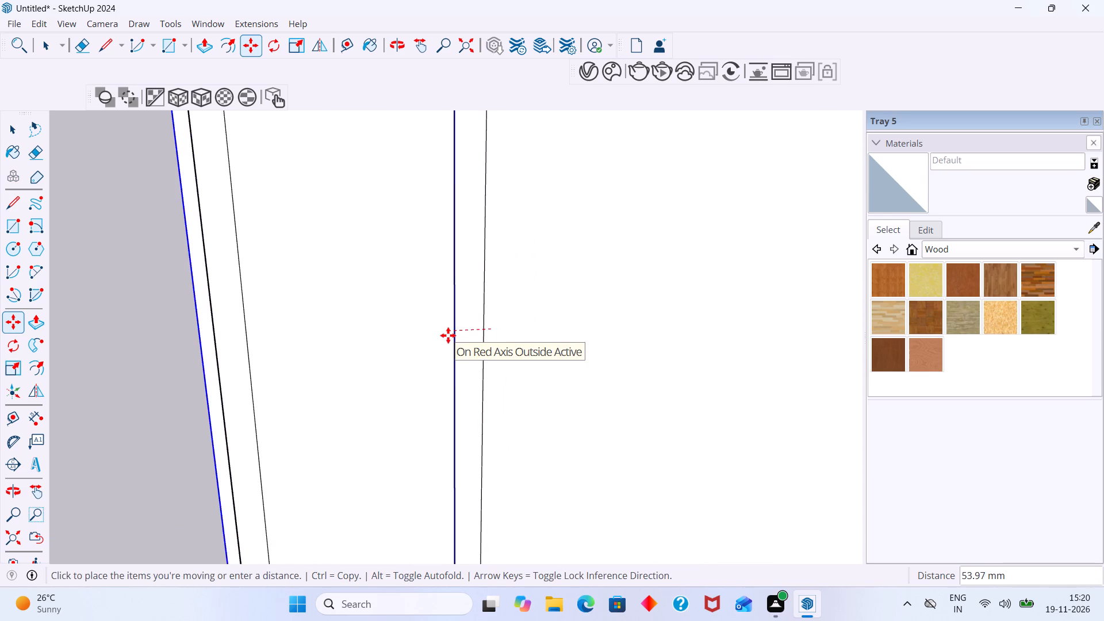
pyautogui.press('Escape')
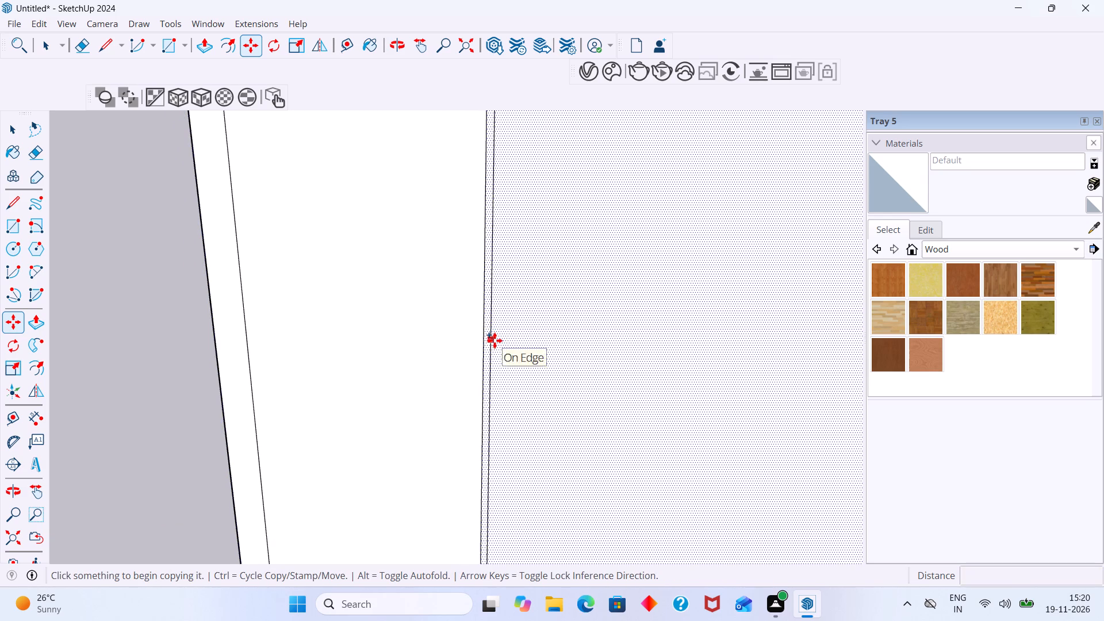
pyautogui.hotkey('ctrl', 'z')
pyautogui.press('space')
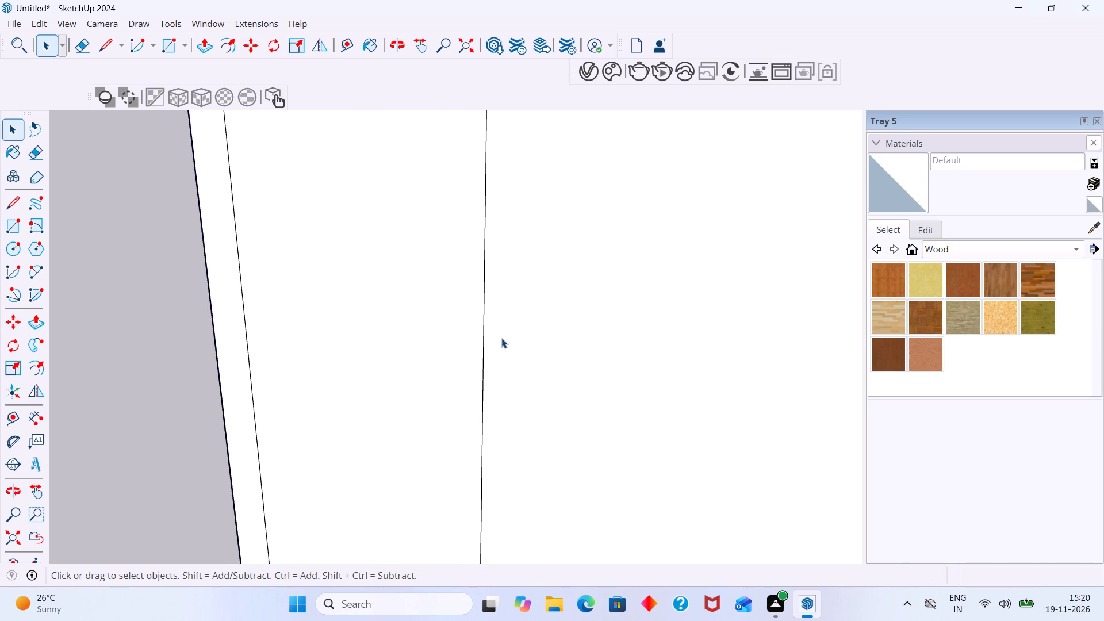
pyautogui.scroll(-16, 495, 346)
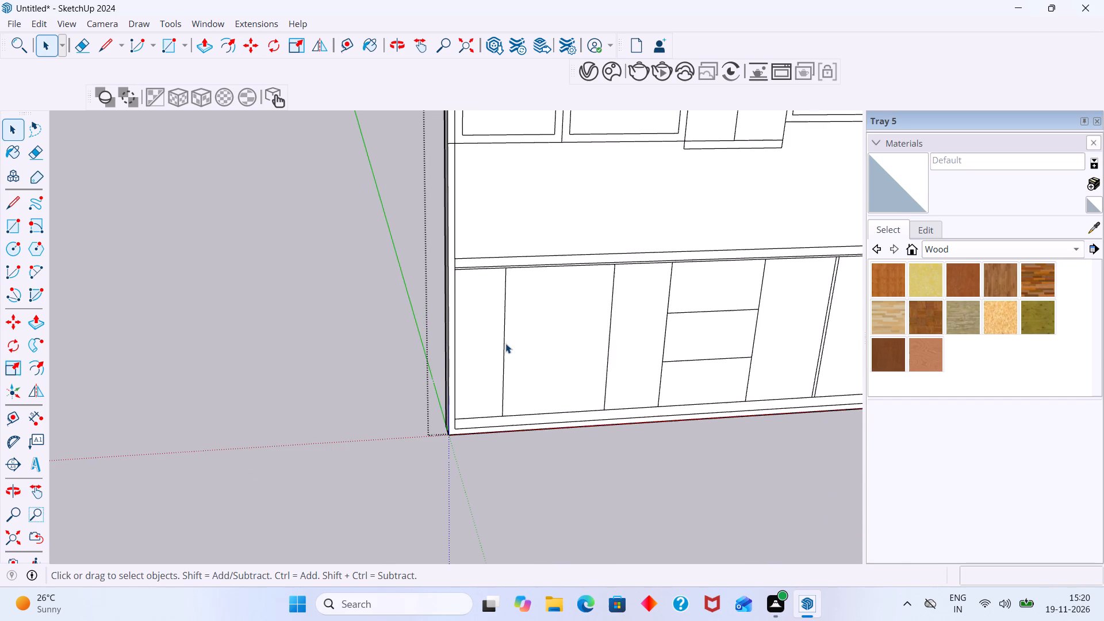
# Copy the leftmost vertical divider line of the base cabinets 9 mm along the red axis towards the tall unit.
pyautogui.scroll(11, 497, 347)
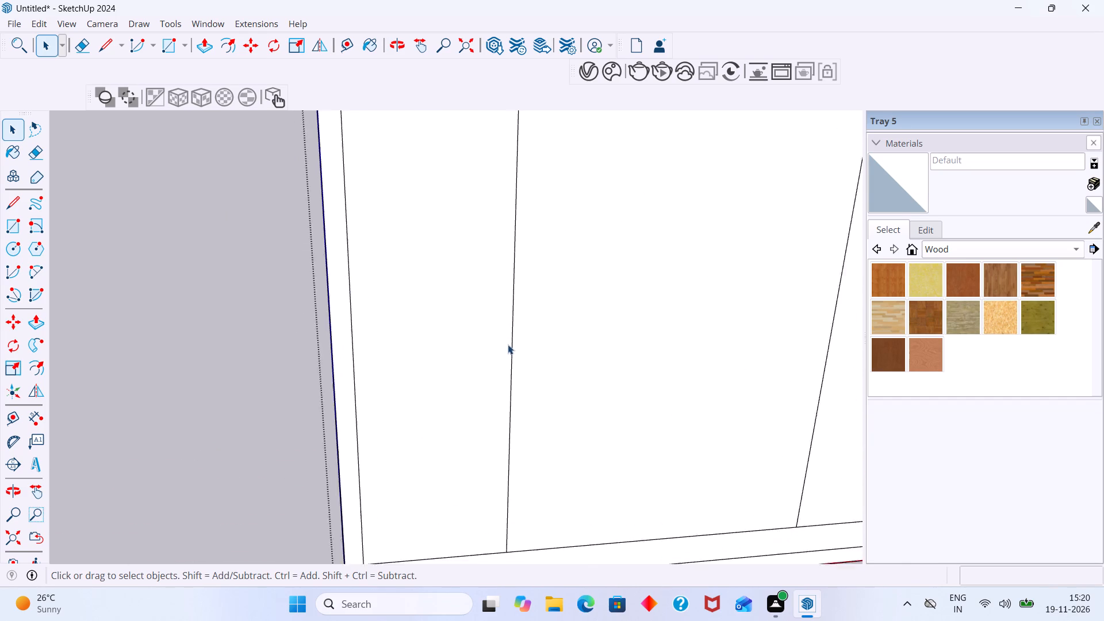
pyautogui.scroll(1, 508, 344)
pyautogui.click(512, 341)
pyautogui.press('m')
pyautogui.click(513, 342)
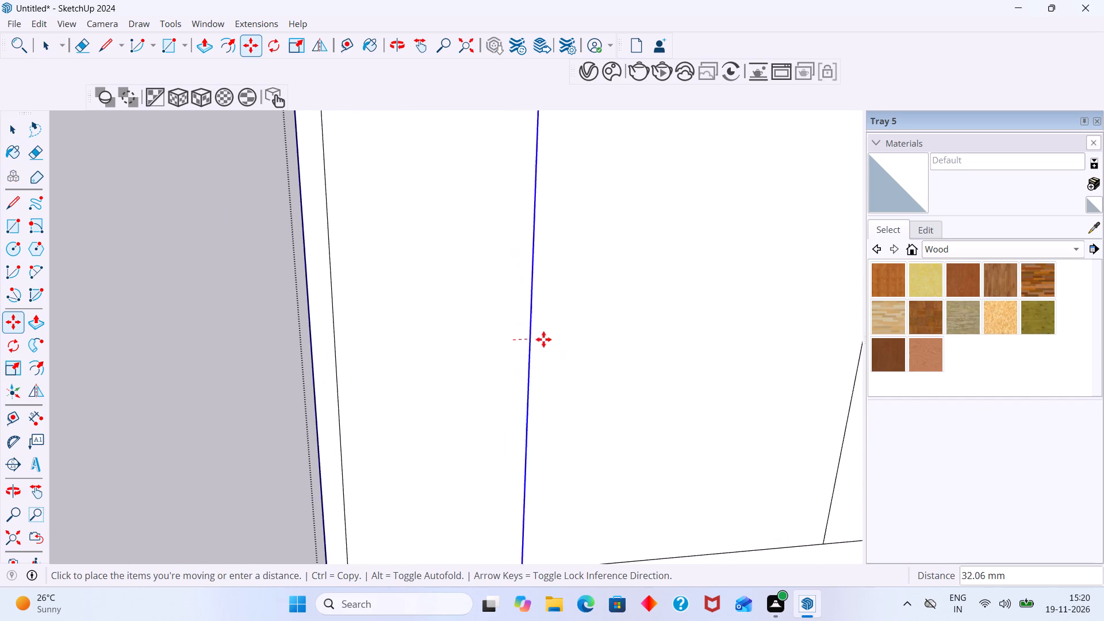
pyautogui.press('9')
pyautogui.press('Return')
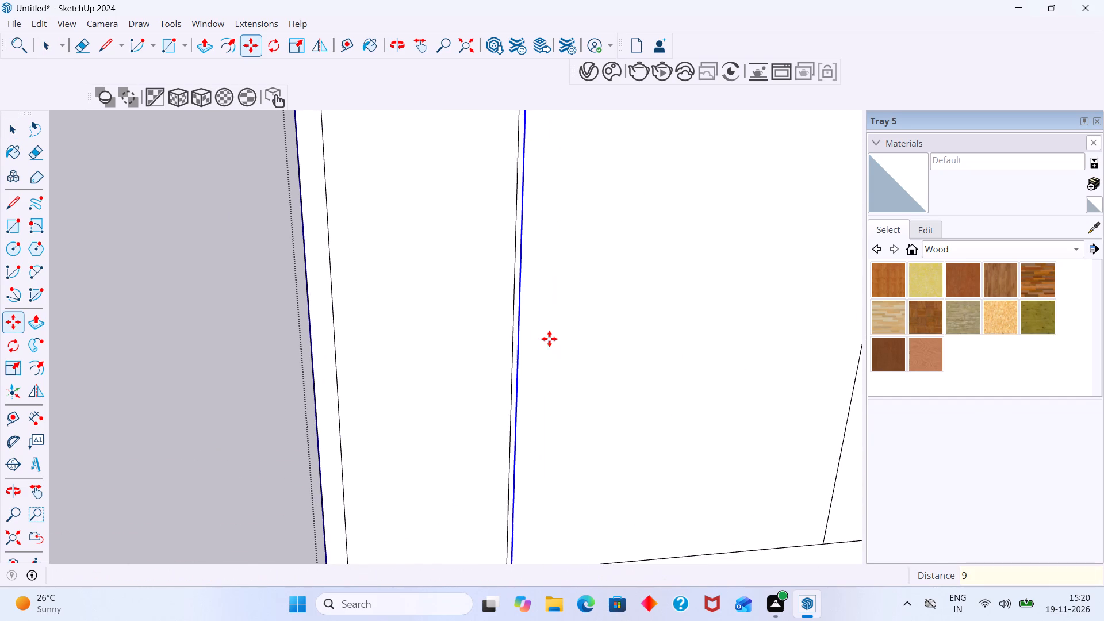
# Copy the new offset line 18 mm back across the original divider line, away from the tall unit.
pyautogui.scroll(8, 527, 350)
pyautogui.click(508, 369)
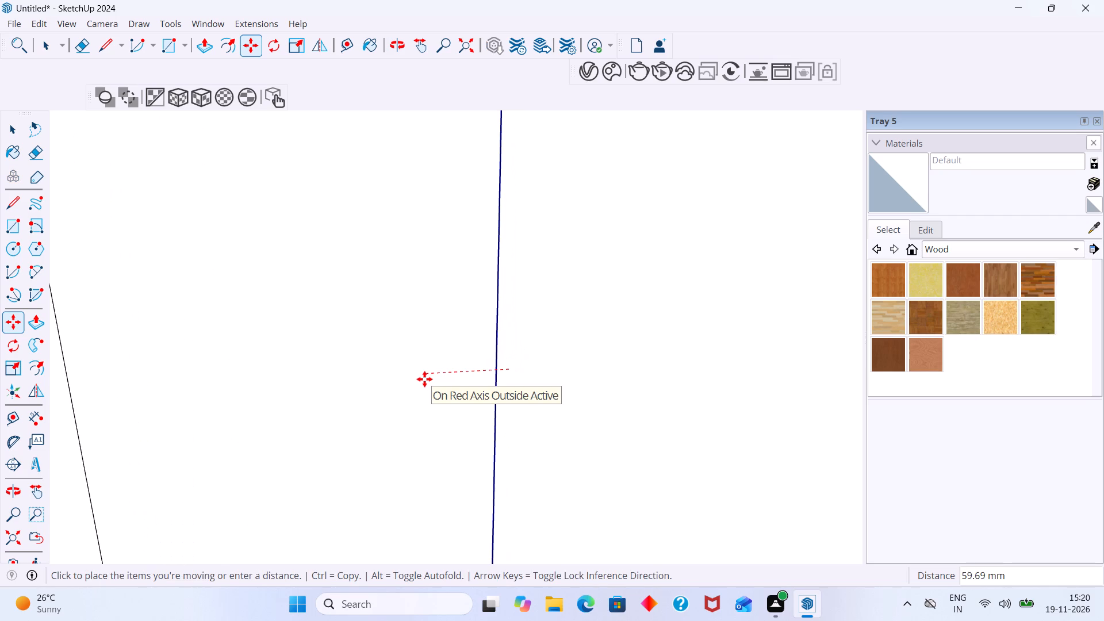
pyautogui.write('18')
pyautogui.press('Return')
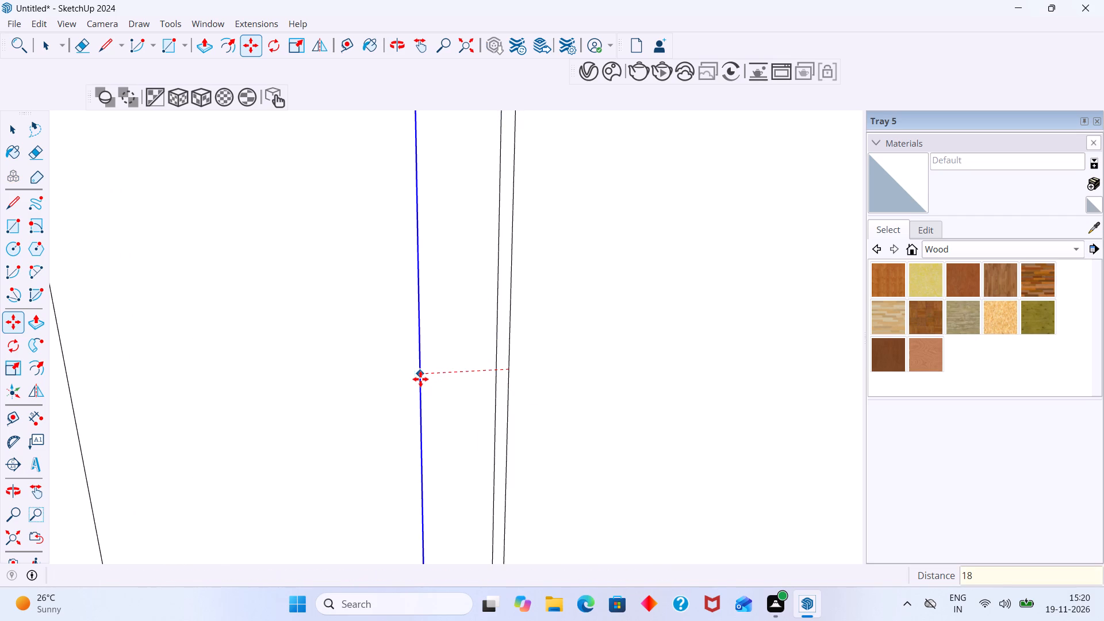
pyautogui.press('space')
pyautogui.scroll(-13, 426, 378)
pyautogui.click(256, 411)
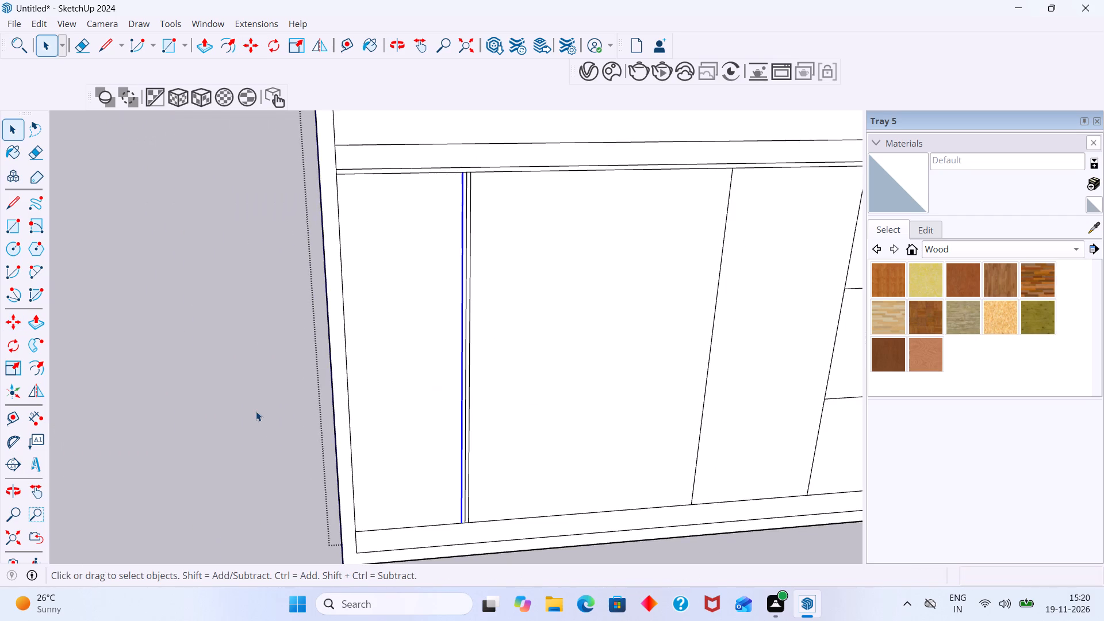
# Copy only the three leftmost divider lines about 619 mm along the base cabinets, placing the middle line on the next vertical divider.
pyautogui.scroll(-7, 286, 402)
pyautogui.moveTo(333, 376); pyautogui.dragTo(303, 397, button='middle')
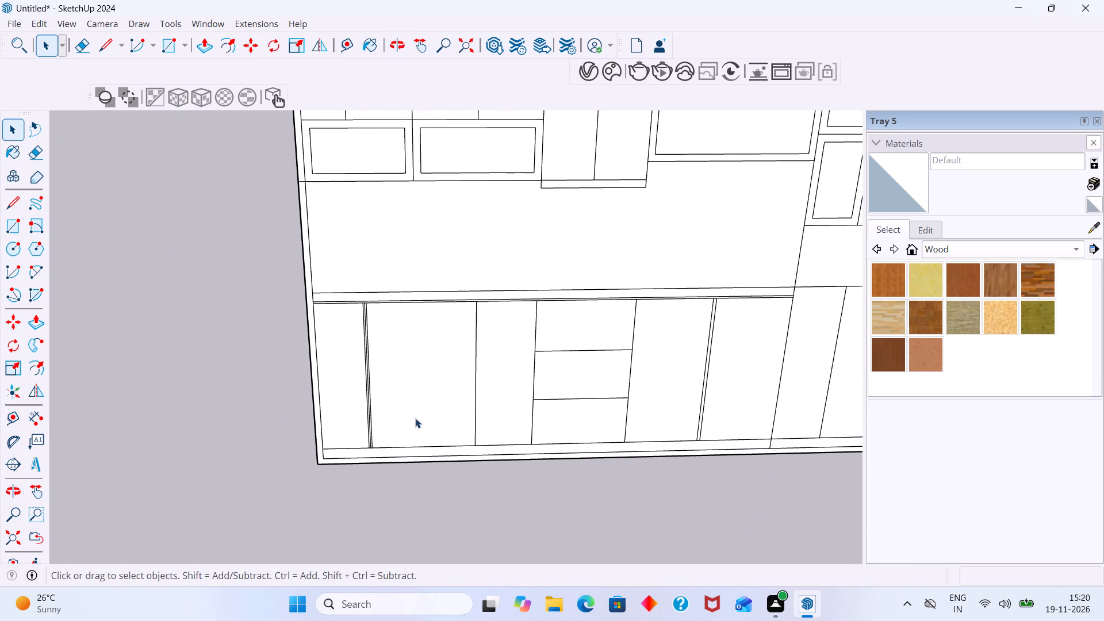
pyautogui.moveTo(408, 436); pyautogui.dragTo(269, 388, button='middle')
pyautogui.scroll(14, 328, 377)
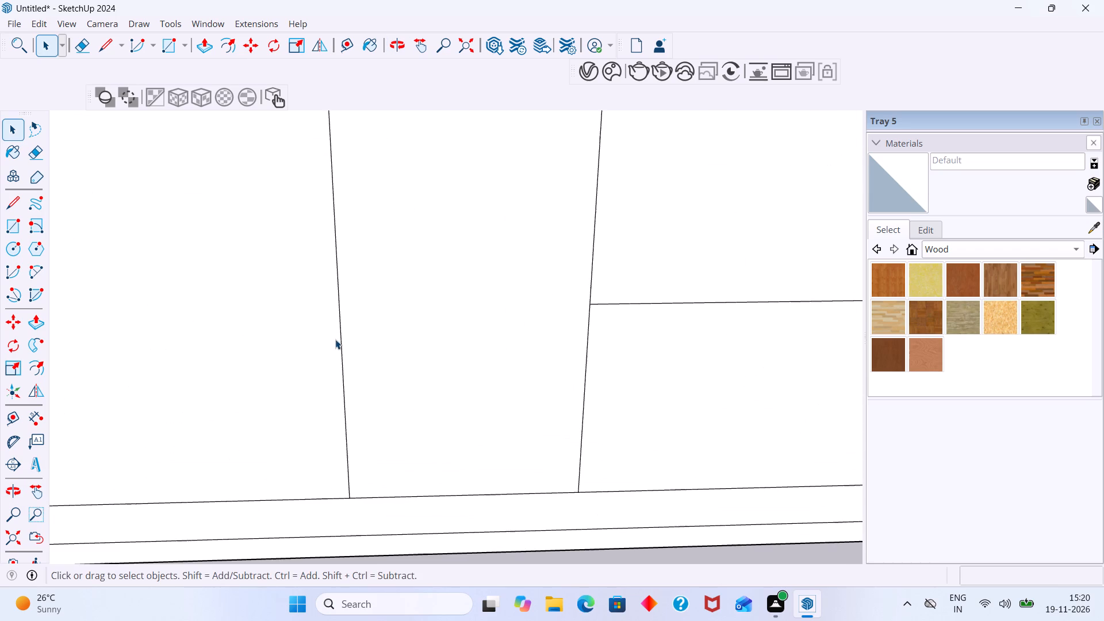
pyautogui.scroll(-8, 310, 342)
pyautogui.keyDown('shift'); pyautogui.moveTo(295, 350); pyautogui.dragTo(561, 296, button='middle'); pyautogui.keyUp('shift')
pyautogui.scroll(11, 364, 327)
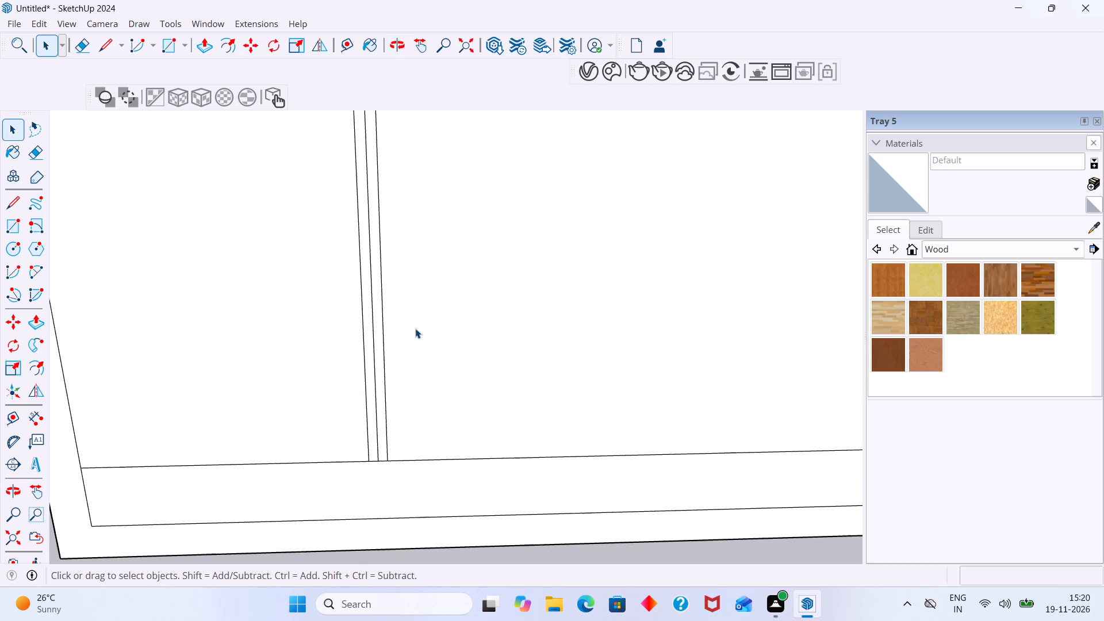
pyautogui.moveTo(415, 328); pyautogui.dragTo(331, 289)
pyautogui.doubleClick(415, 281)
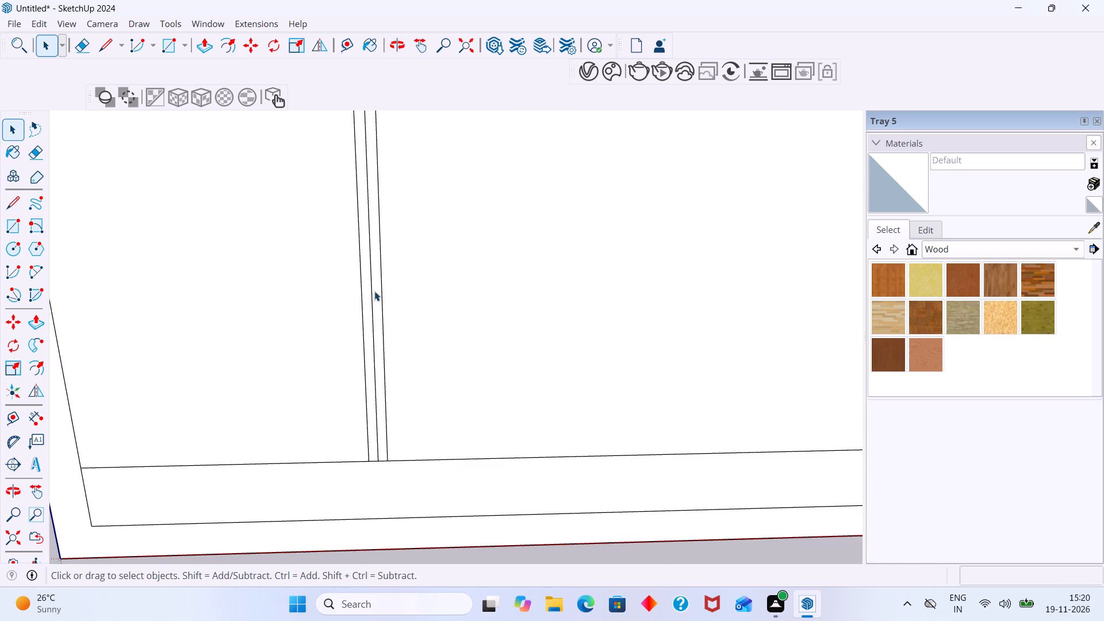
pyautogui.moveTo(389, 283); pyautogui.dragTo(340, 257)
pyautogui.keyDown('shift'); pyautogui.click(333, 275); pyautogui.keyUp('shift')
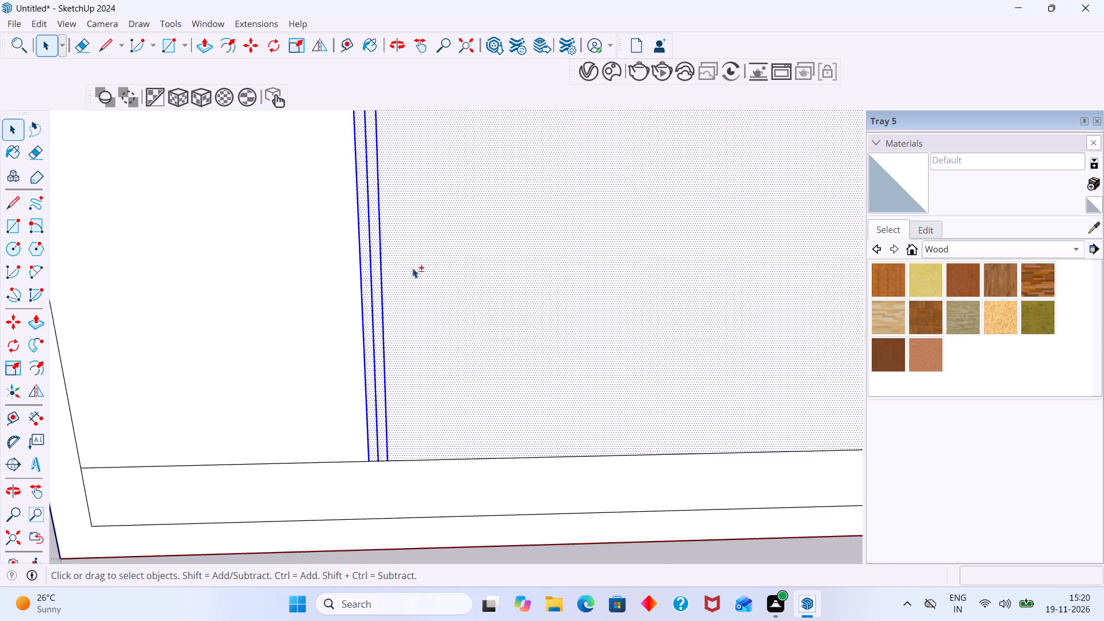
pyautogui.keyDown('shift'); pyautogui.click(445, 265); pyautogui.keyUp('shift')
pyautogui.keyDown('shift'); pyautogui.scroll(6, 375, 283); pyautogui.keyUp('shift')
pyautogui.keyDown('shift'); pyautogui.click(375, 283); pyautogui.keyUp('shift')
pyautogui.keyDown('shift'); pyautogui.click(354, 283); pyautogui.keyUp('shift')
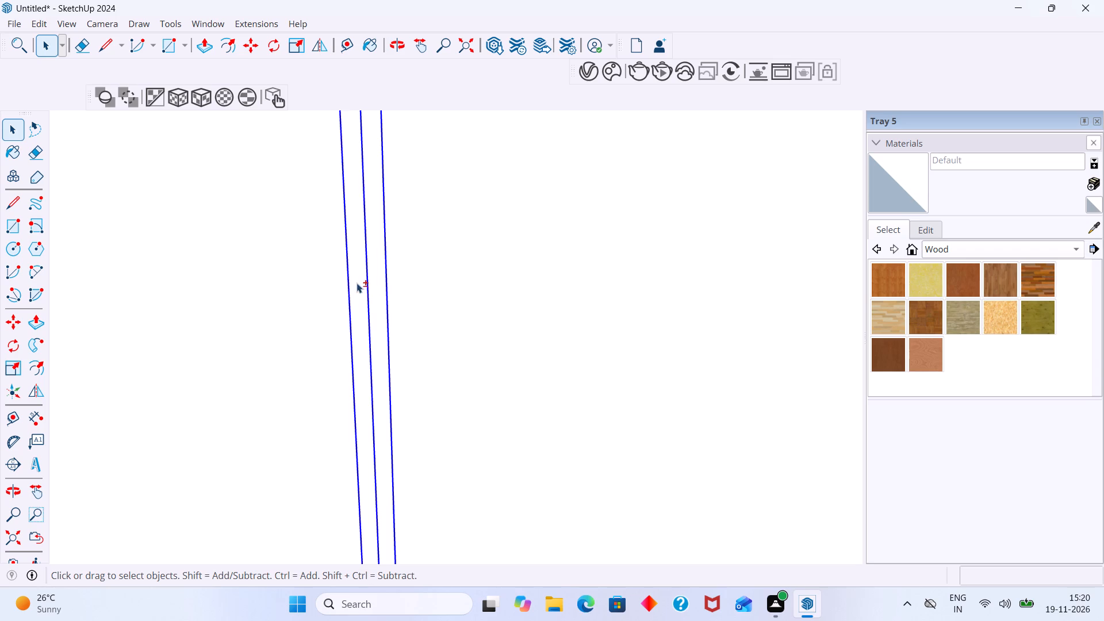
pyautogui.keyDown('shift'); pyautogui.scroll(-14, 356, 283); pyautogui.keyUp('shift')
pyautogui.press('m')
pyautogui.scroll(3, 363, 377)
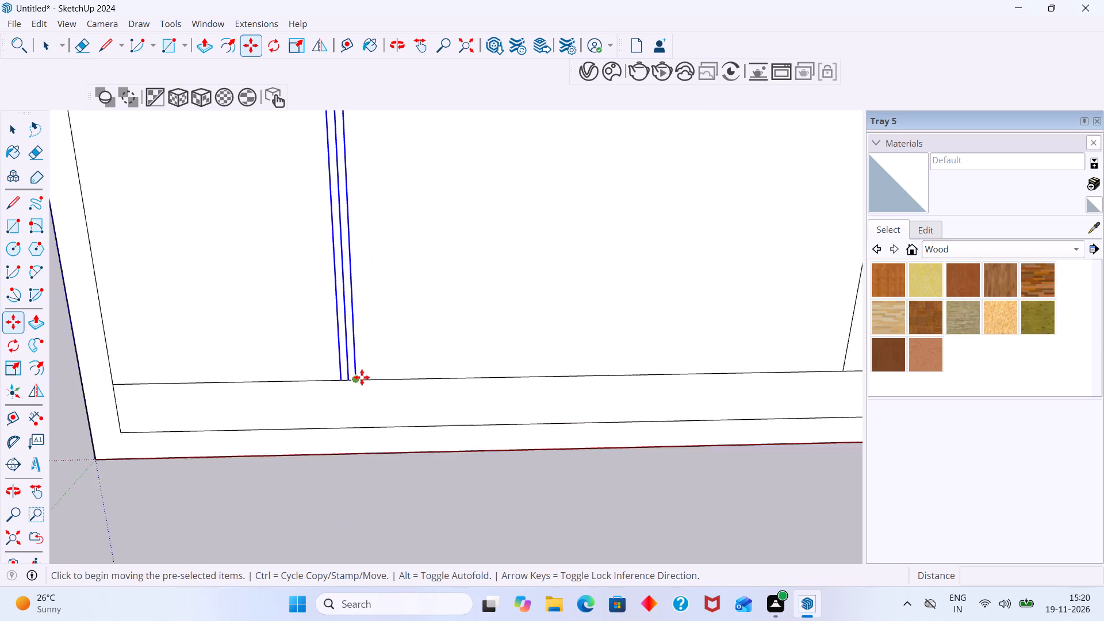
pyautogui.scroll(8, 362, 377)
pyautogui.click(343, 378)
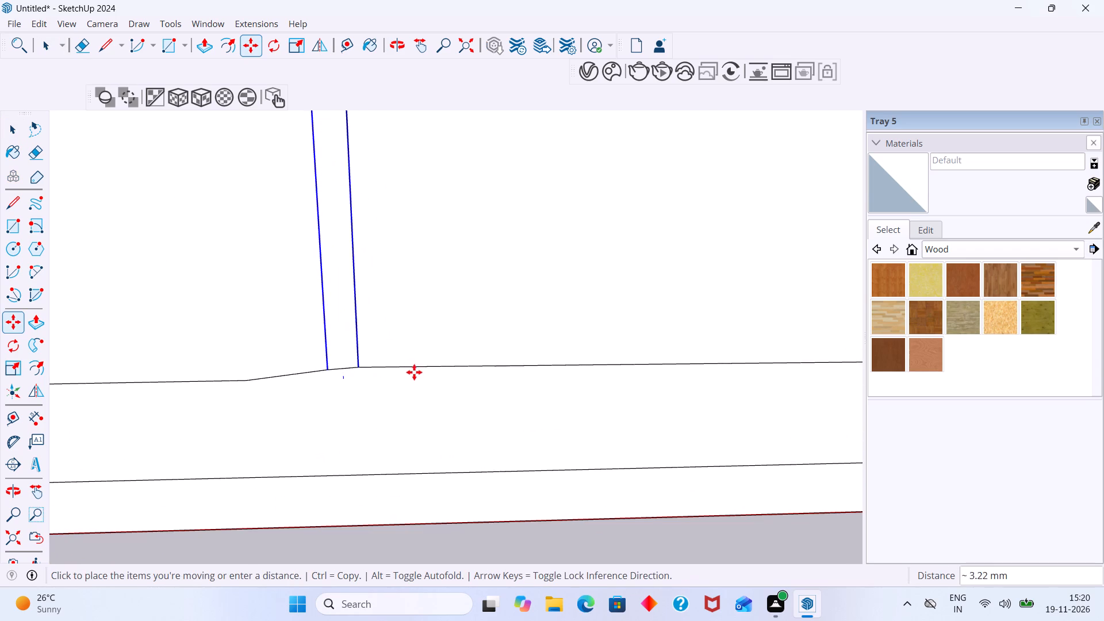
pyautogui.scroll(-4, 531, 371)
pyautogui.moveTo(573, 358); pyautogui.dragTo(393, 352, button='middle')
pyautogui.scroll(-6, 406, 345)
pyautogui.keyDown('shift'); pyautogui.moveTo(552, 317); pyautogui.dragTo(281, 351, button='middle'); pyautogui.keyUp('shift')
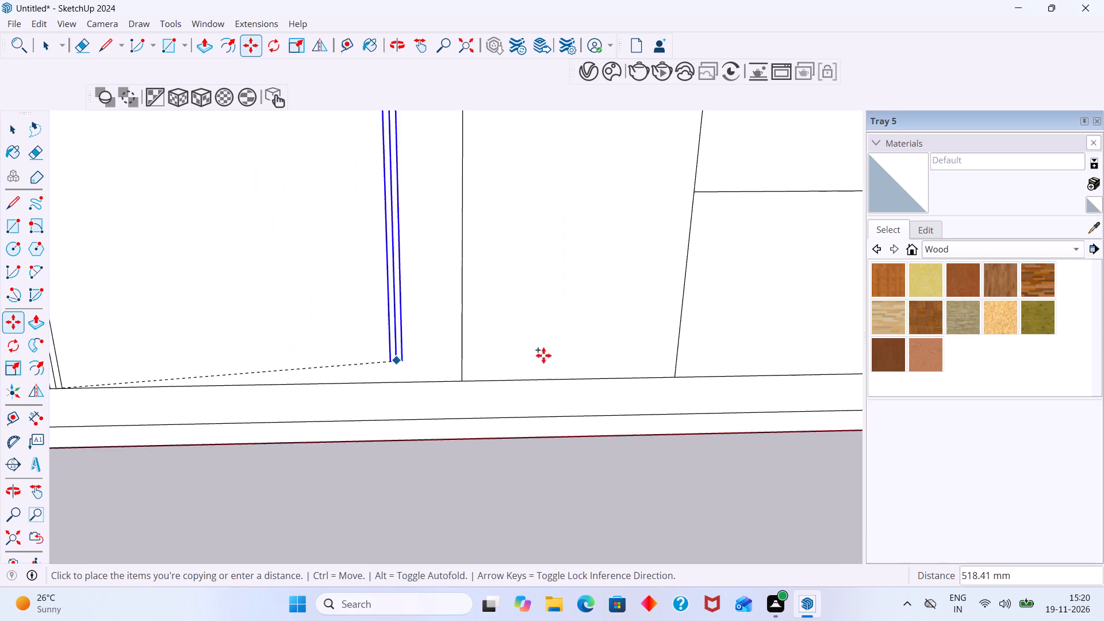
pyautogui.scroll(20, 574, 353)
pyautogui.scroll(3, 574, 353)
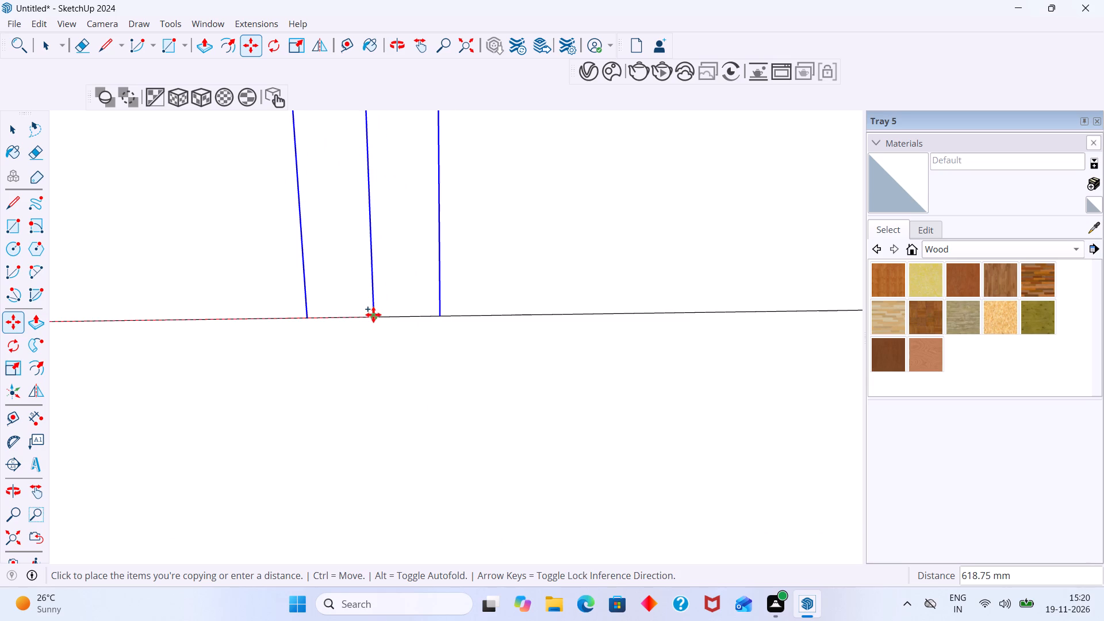
pyautogui.click(372, 320)
pyautogui.press('space')
pyautogui.scroll(-10, 412, 340)
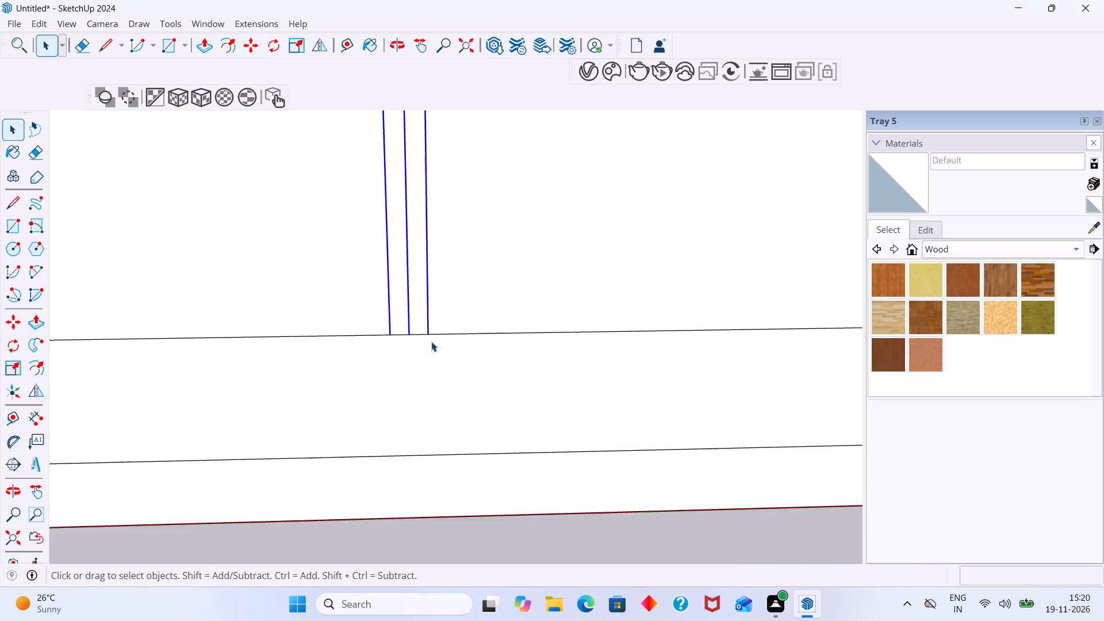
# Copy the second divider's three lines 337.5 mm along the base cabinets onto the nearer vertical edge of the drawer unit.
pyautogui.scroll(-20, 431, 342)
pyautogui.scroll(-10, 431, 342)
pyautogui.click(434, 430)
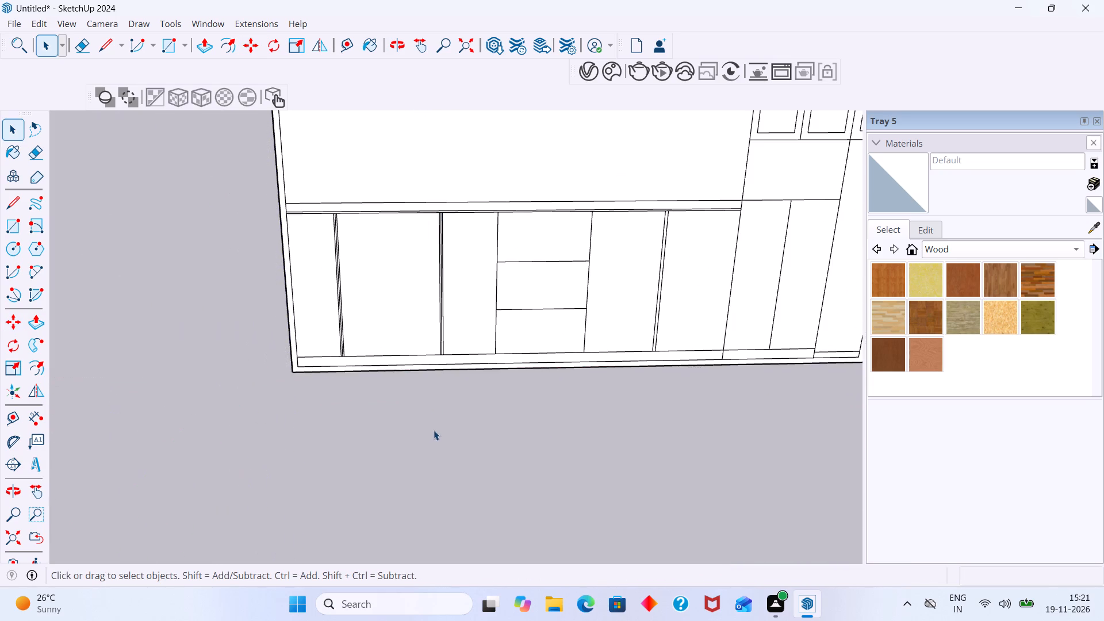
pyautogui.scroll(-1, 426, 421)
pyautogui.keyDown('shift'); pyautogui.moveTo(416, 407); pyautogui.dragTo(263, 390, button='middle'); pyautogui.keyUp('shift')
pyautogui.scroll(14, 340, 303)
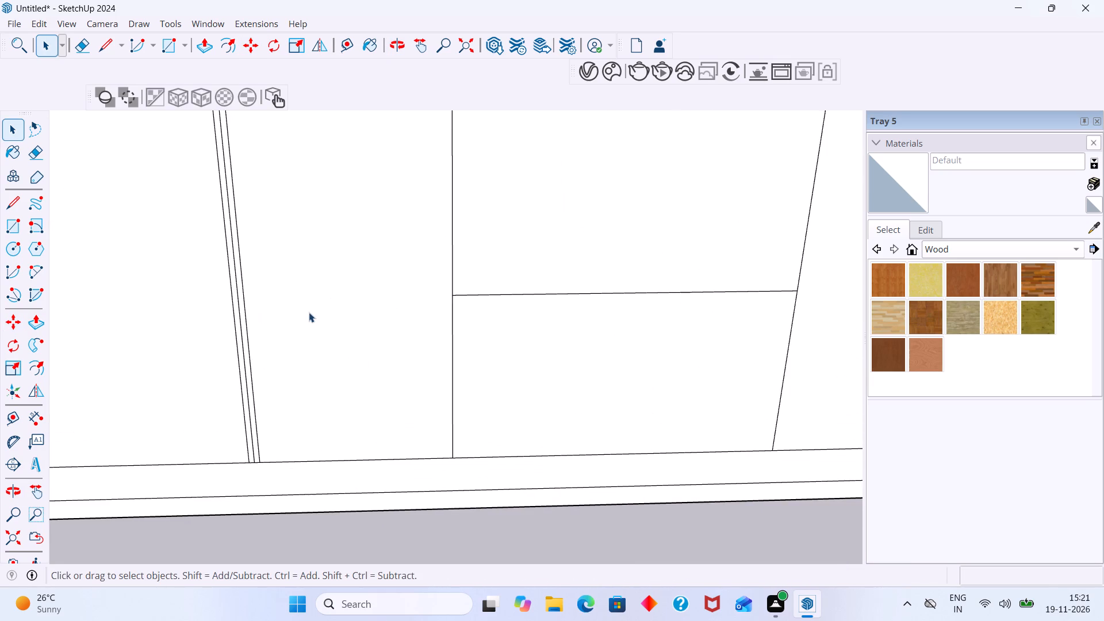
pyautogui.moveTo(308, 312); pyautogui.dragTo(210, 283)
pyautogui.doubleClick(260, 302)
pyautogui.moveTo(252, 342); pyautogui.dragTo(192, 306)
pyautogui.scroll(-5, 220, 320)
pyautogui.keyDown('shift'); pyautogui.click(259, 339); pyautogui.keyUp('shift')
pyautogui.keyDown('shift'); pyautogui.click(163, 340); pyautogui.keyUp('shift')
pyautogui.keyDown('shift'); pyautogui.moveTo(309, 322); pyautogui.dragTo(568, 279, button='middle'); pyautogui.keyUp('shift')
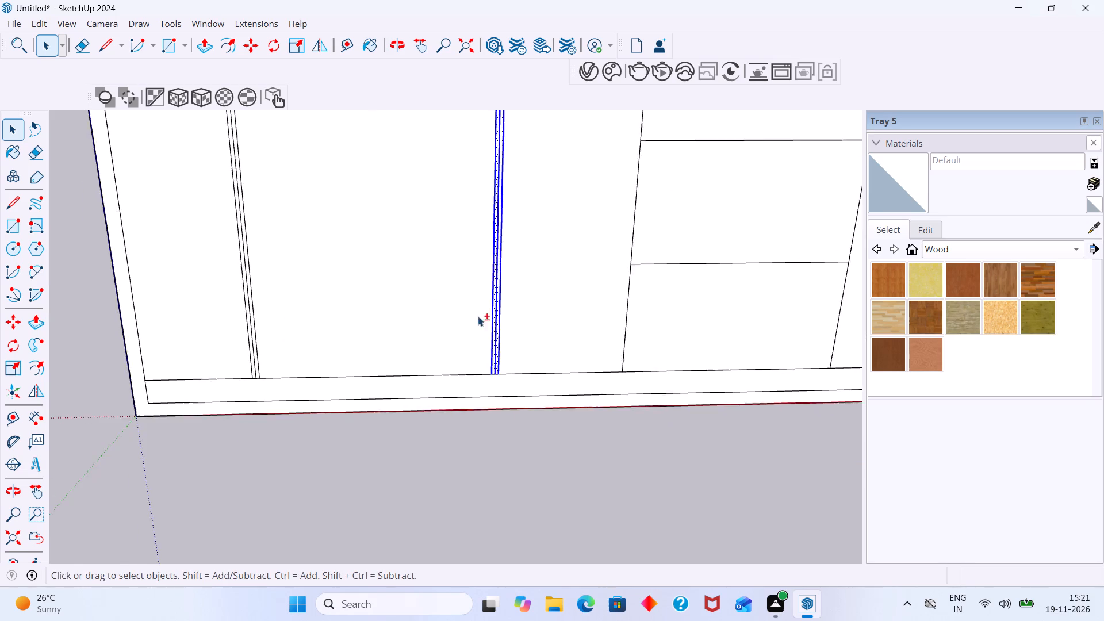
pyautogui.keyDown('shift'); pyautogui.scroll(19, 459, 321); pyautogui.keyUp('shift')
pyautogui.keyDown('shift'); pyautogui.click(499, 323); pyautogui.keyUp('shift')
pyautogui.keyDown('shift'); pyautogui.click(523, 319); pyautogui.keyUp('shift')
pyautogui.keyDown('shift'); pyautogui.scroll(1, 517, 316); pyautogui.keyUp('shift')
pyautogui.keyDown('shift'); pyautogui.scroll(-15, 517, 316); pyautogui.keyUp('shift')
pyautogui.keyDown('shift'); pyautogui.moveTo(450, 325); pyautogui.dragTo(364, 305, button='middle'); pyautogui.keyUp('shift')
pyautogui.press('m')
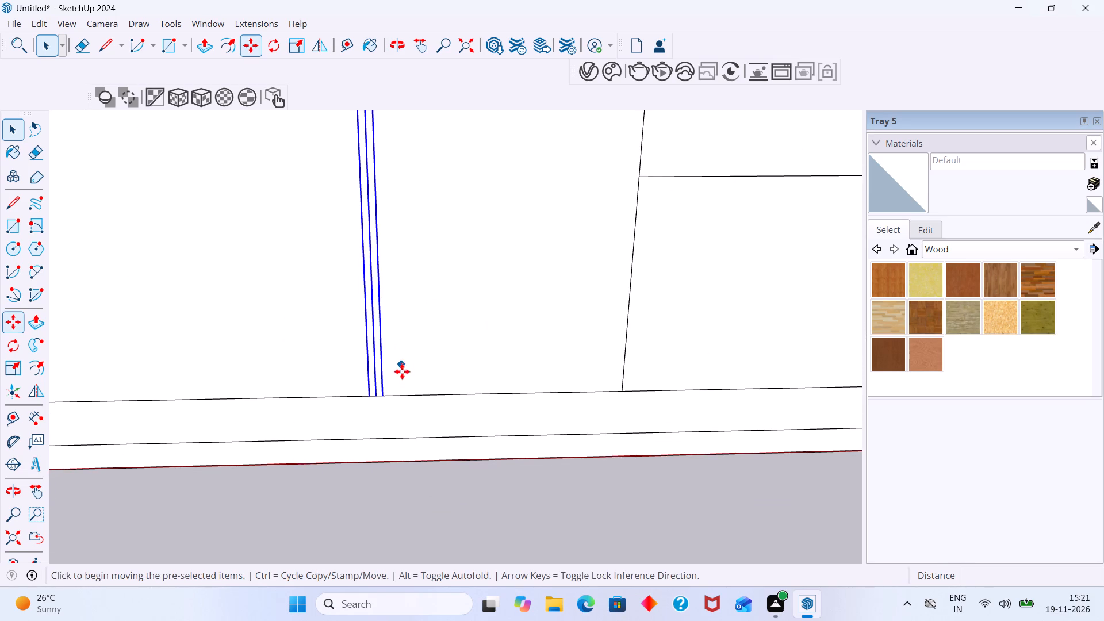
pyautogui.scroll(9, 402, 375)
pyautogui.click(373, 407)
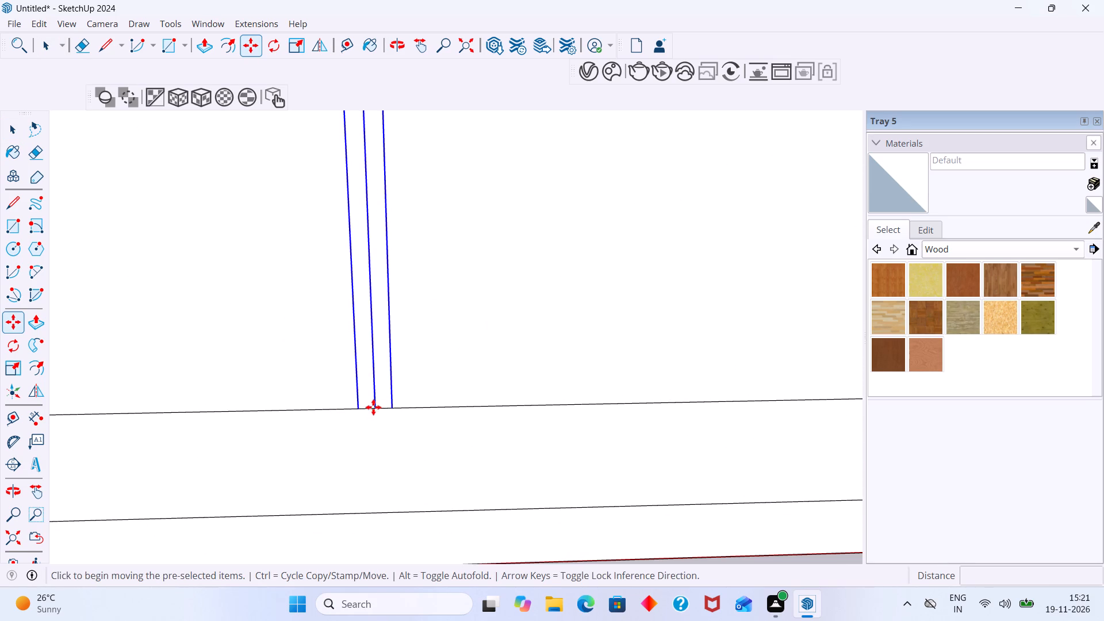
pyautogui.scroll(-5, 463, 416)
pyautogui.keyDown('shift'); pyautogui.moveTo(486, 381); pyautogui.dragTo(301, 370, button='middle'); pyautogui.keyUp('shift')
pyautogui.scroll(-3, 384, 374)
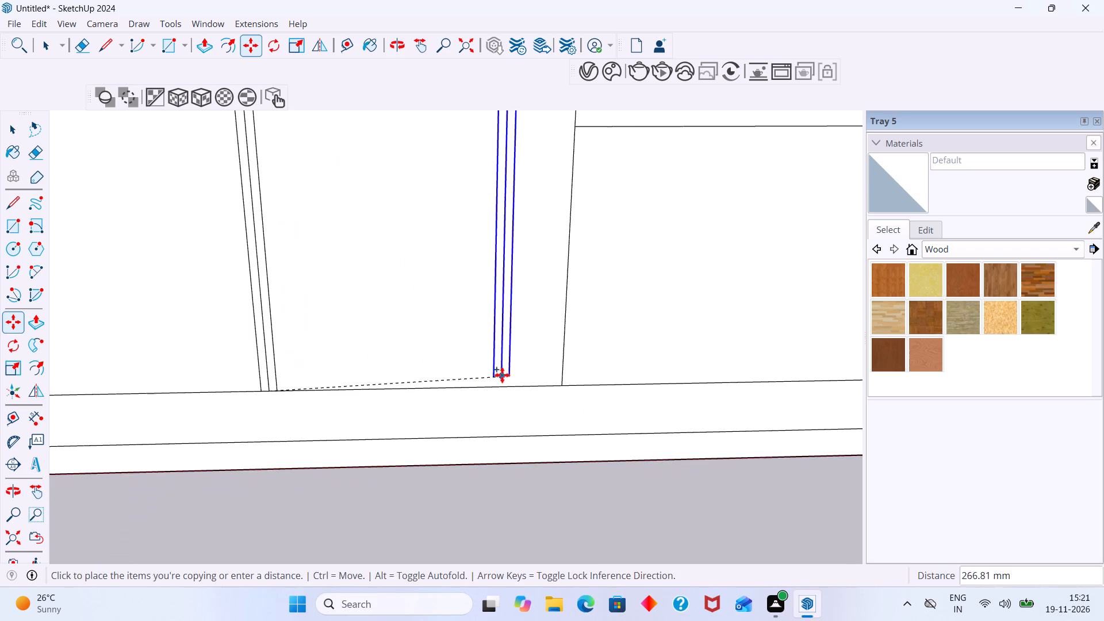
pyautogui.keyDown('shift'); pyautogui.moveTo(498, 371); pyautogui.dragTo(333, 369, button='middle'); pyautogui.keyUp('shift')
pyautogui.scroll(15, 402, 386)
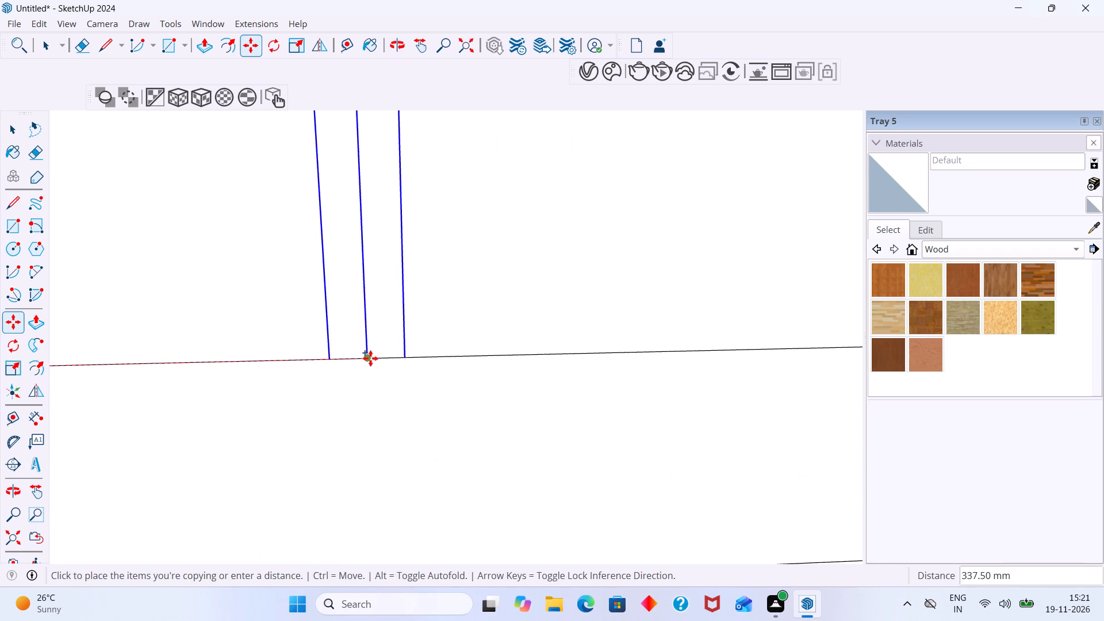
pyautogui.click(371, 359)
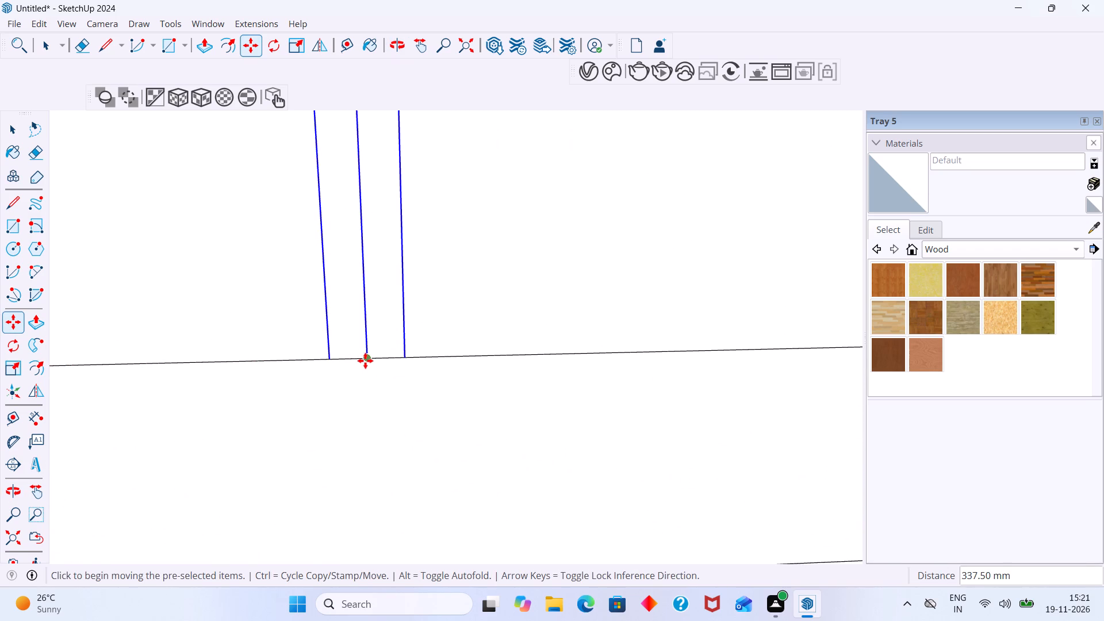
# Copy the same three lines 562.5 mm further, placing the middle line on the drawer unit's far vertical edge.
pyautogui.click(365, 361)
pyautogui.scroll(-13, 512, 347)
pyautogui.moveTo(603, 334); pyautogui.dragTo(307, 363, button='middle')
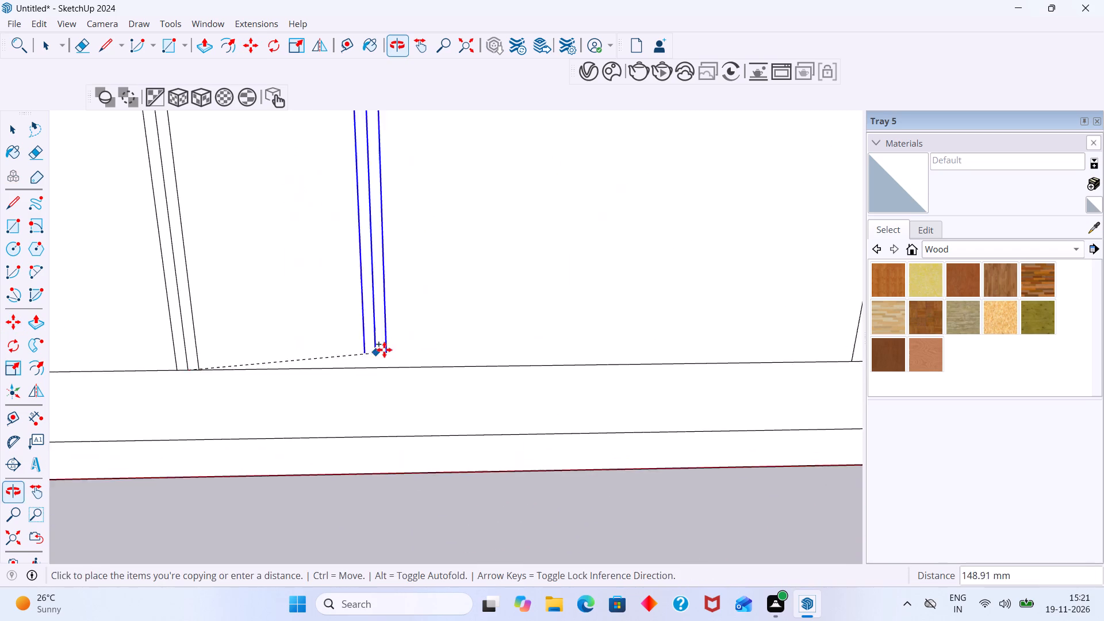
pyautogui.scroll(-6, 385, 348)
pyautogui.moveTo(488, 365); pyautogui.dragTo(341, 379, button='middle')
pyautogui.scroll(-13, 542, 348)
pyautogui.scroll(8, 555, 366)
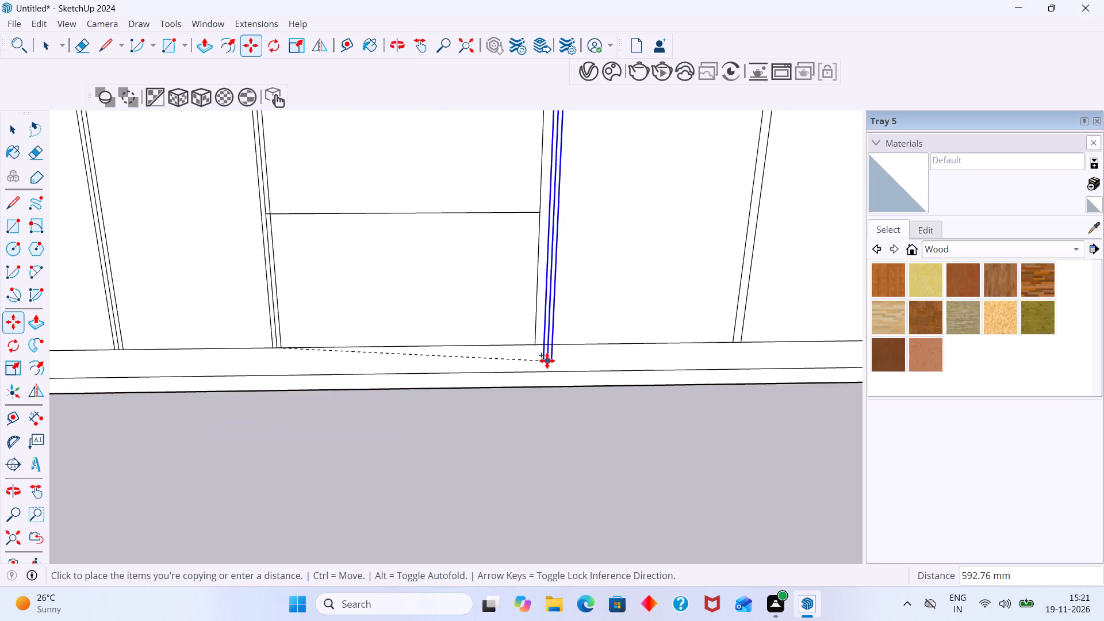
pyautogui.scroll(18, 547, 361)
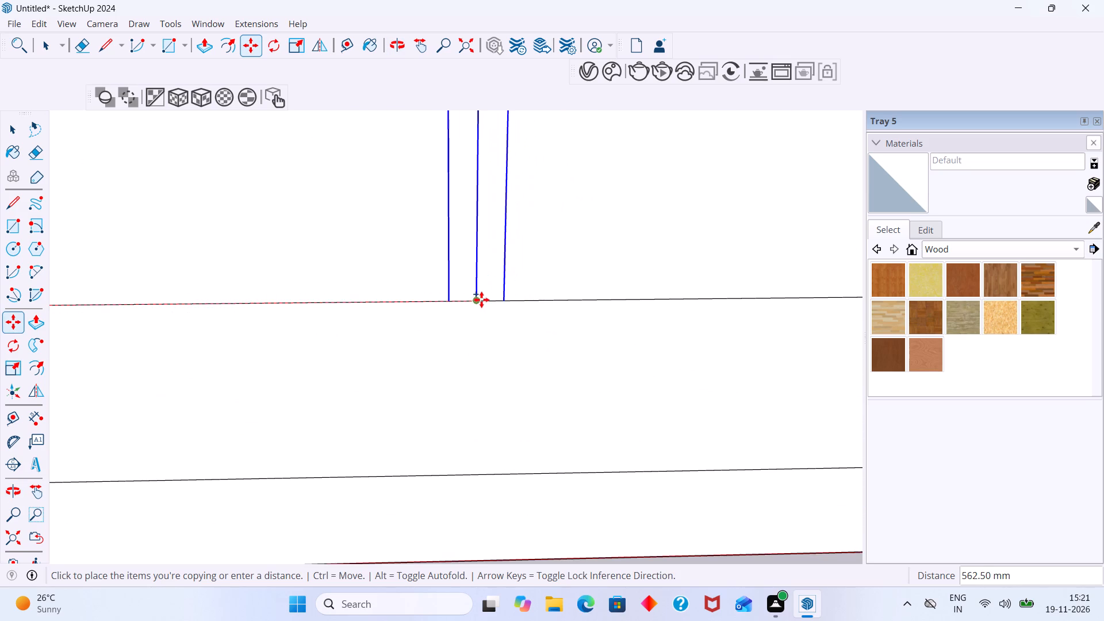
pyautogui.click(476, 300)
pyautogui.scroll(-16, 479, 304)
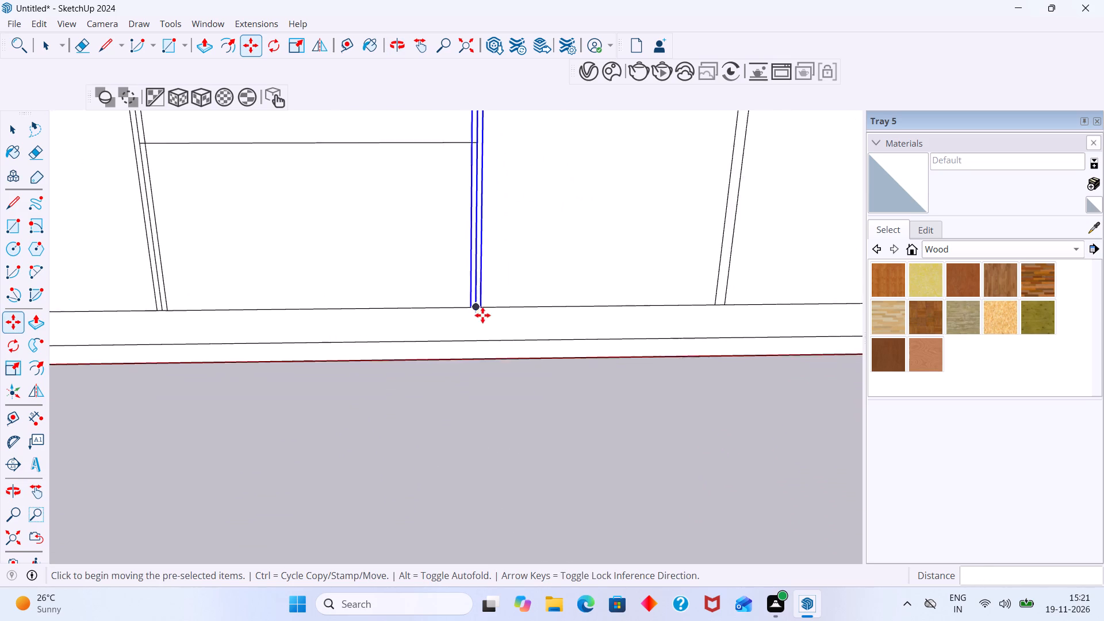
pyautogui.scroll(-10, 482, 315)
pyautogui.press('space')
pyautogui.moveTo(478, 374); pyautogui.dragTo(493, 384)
# Examine the three-line divider gaps around the drawer unit and along the base cabinets up to the tall unit.
pyautogui.scroll(-4, 479, 348)
pyautogui.keyDown('shift'); pyautogui.moveTo(484, 338); pyautogui.dragTo(436, 442, button='middle'); pyautogui.keyUp('shift')
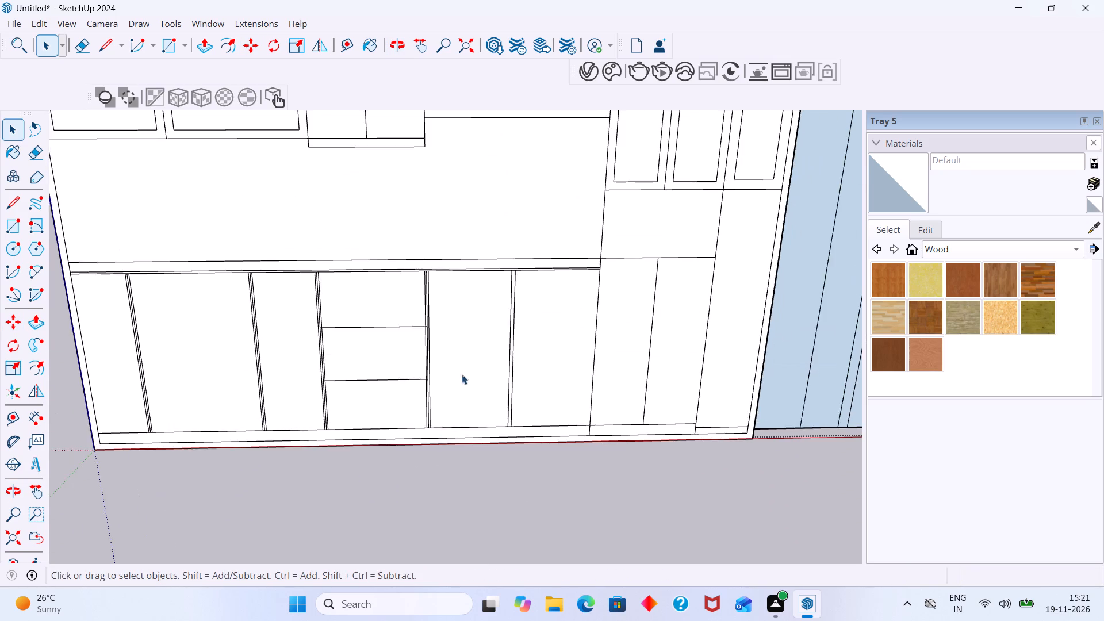
pyautogui.scroll(12, 434, 352)
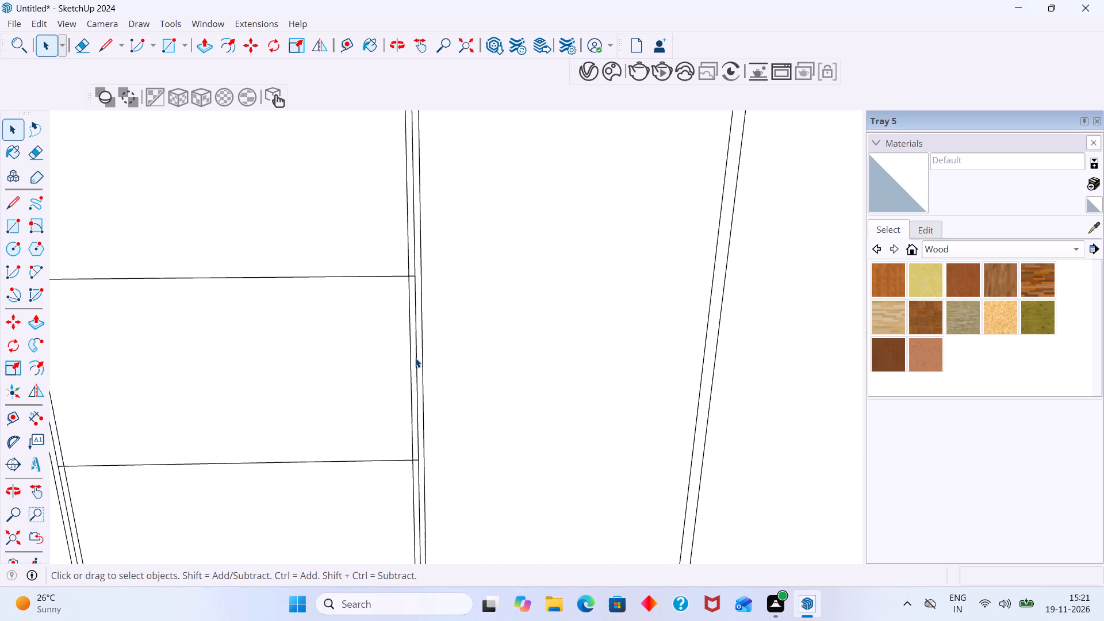
pyautogui.scroll(8, 412, 358)
pyautogui.scroll(-5, 411, 365)
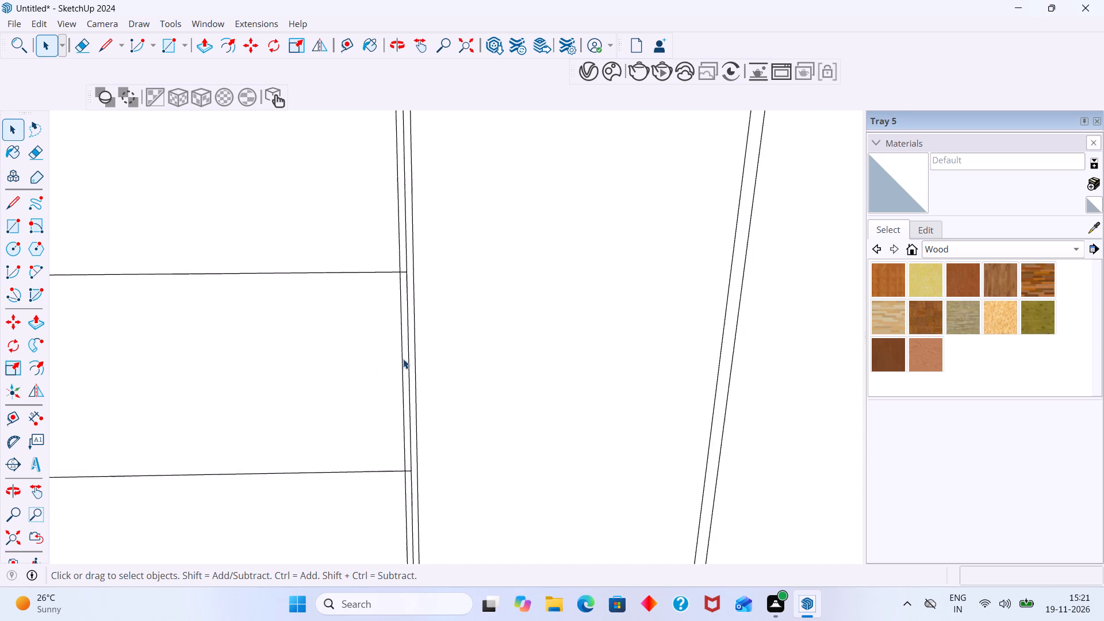
pyautogui.scroll(-10, 403, 359)
pyautogui.moveTo(412, 361); pyautogui.dragTo(550, 320, button='middle')
pyautogui.scroll(-9, 471, 324)
pyautogui.moveTo(462, 325); pyautogui.dragTo(540, 315, button='middle')
pyautogui.scroll(3, 571, 304)
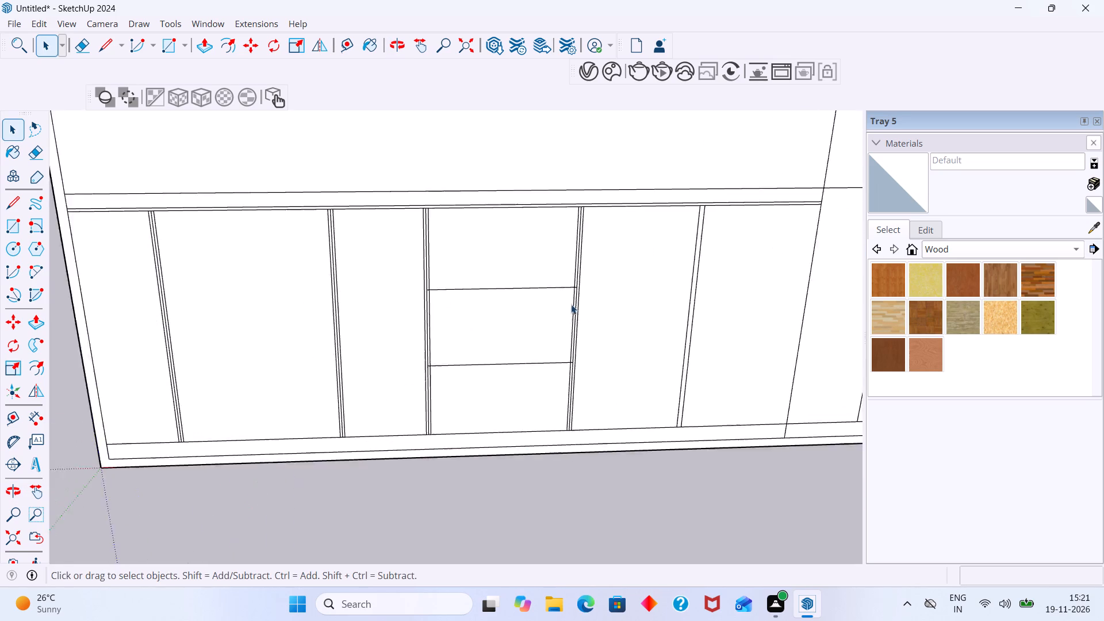
pyautogui.scroll(12, 571, 304)
pyautogui.moveTo(592, 307); pyautogui.dragTo(518, 313, button='middle')
pyautogui.scroll(-4, 586, 319)
pyautogui.moveTo(591, 341); pyautogui.dragTo(438, 315, button='middle')
pyautogui.scroll(-6, 497, 312)
pyautogui.moveTo(541, 315); pyautogui.dragTo(608, 303, button='middle')
pyautogui.scroll(-3, 607, 304)
pyautogui.keyDown('shift'); pyautogui.moveTo(596, 304); pyautogui.dragTo(404, 294, button='middle'); pyautogui.keyUp('shift')
pyautogui.scroll(-3, 443, 298)
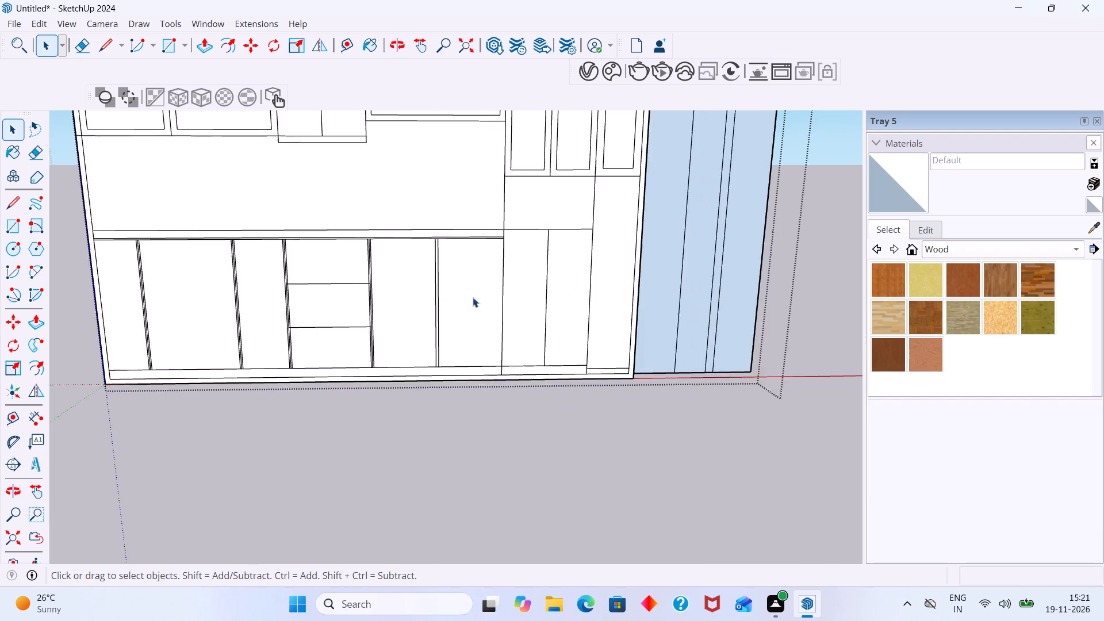
pyautogui.scroll(-3, 473, 297)
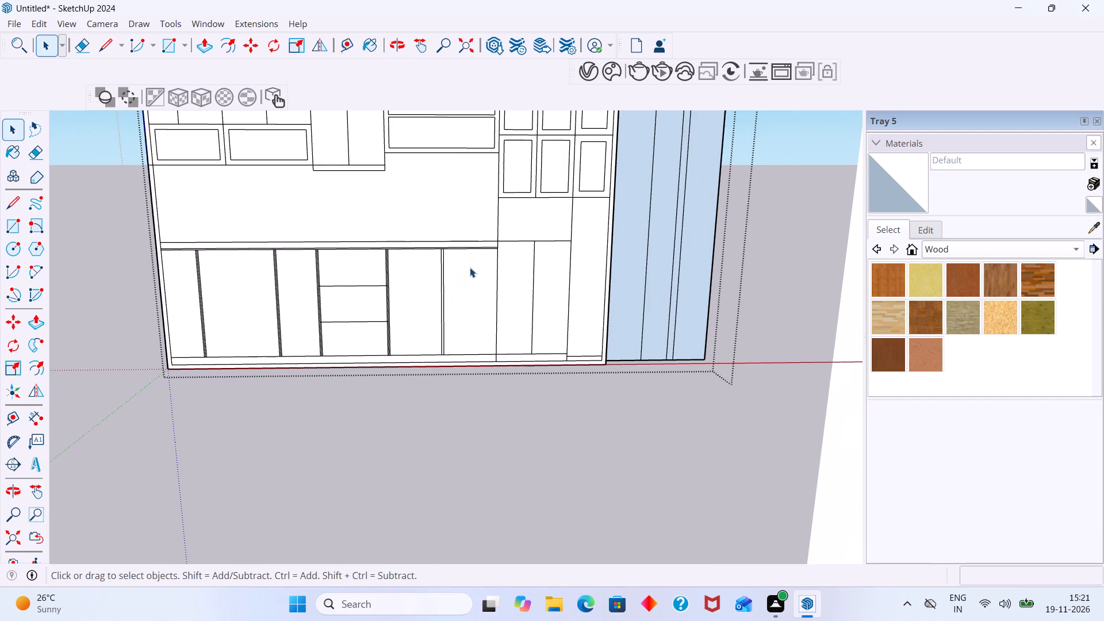
pyautogui.scroll(19, 501, 244)
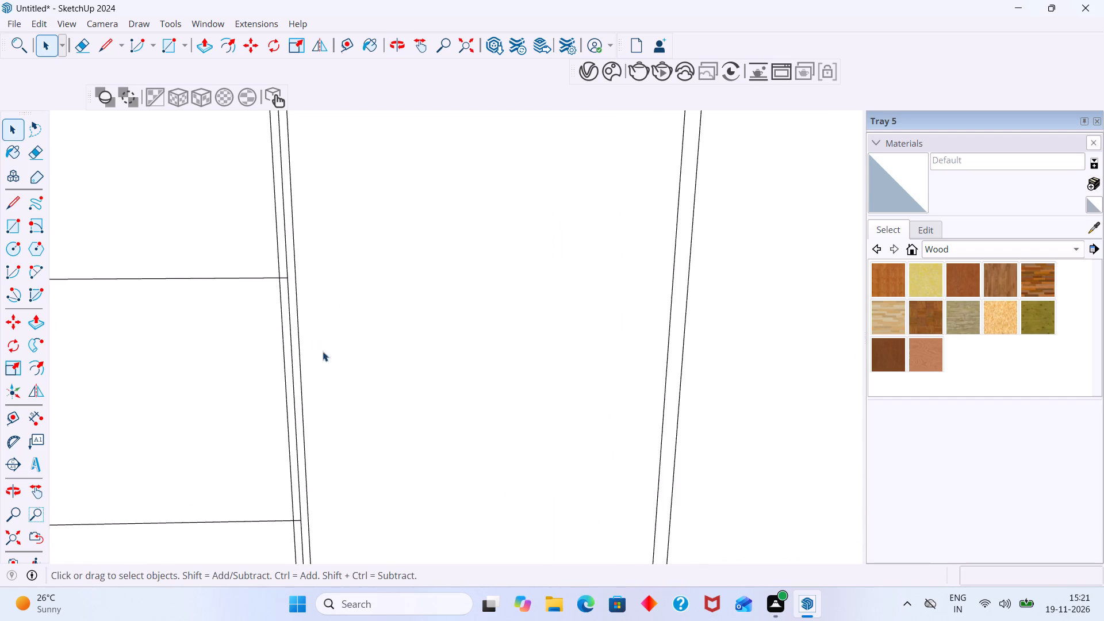
pyautogui.moveTo(323, 351); pyautogui.dragTo(266, 335)
pyautogui.scroll(-13, 318, 313)
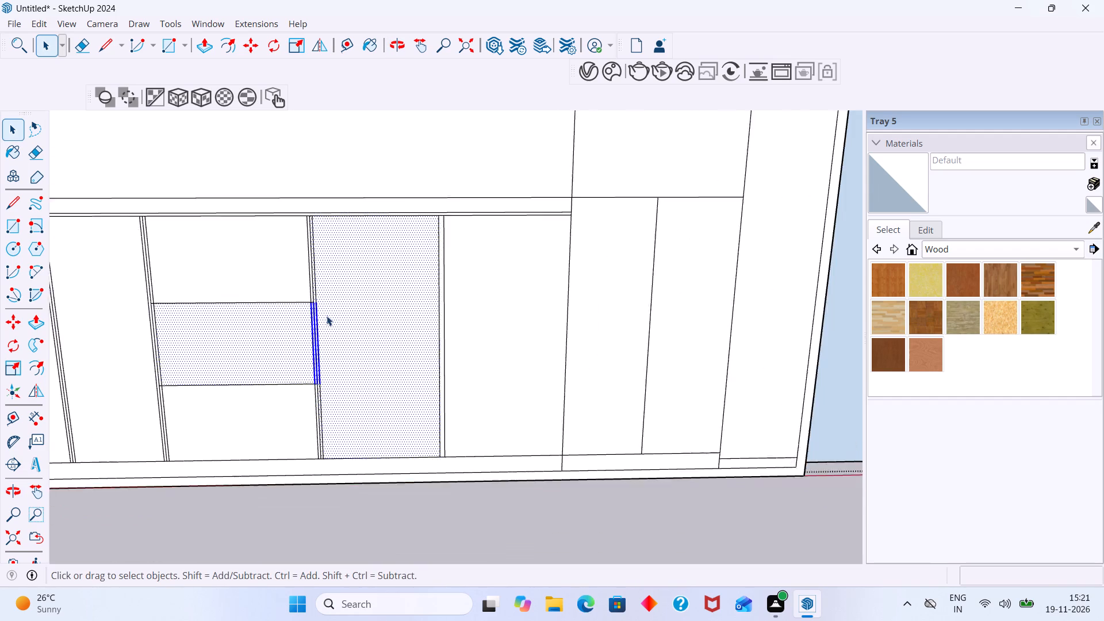
pyautogui.click(321, 487)
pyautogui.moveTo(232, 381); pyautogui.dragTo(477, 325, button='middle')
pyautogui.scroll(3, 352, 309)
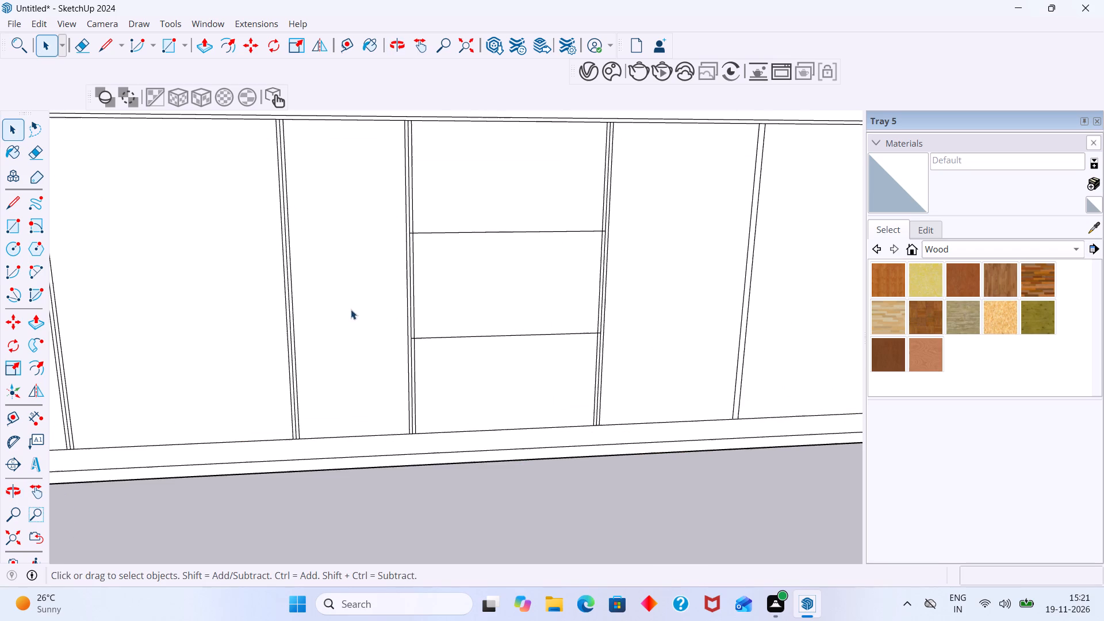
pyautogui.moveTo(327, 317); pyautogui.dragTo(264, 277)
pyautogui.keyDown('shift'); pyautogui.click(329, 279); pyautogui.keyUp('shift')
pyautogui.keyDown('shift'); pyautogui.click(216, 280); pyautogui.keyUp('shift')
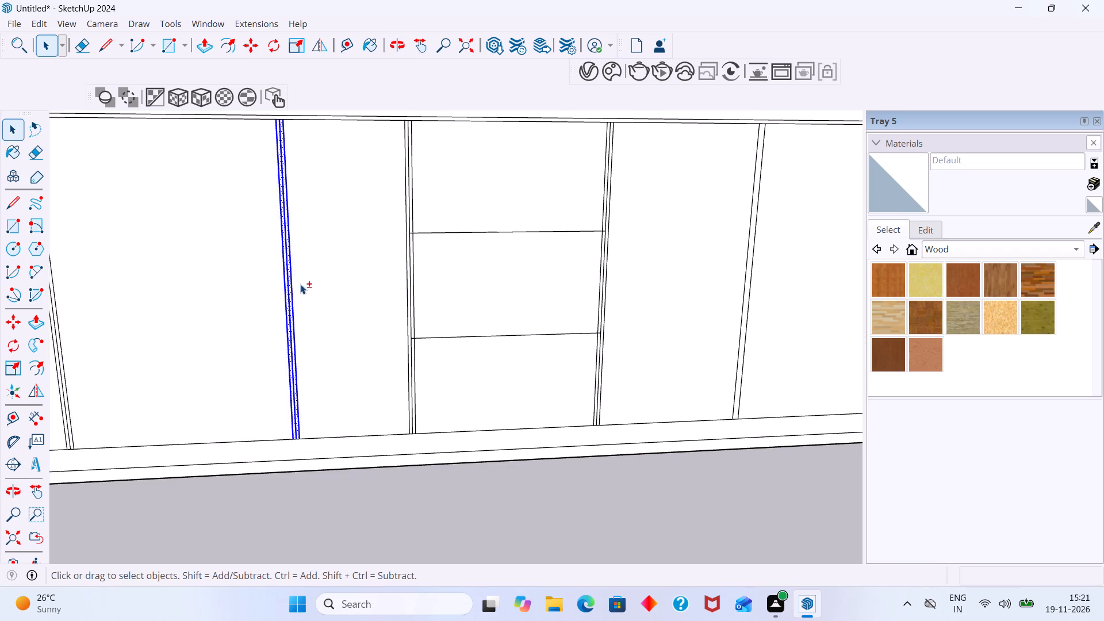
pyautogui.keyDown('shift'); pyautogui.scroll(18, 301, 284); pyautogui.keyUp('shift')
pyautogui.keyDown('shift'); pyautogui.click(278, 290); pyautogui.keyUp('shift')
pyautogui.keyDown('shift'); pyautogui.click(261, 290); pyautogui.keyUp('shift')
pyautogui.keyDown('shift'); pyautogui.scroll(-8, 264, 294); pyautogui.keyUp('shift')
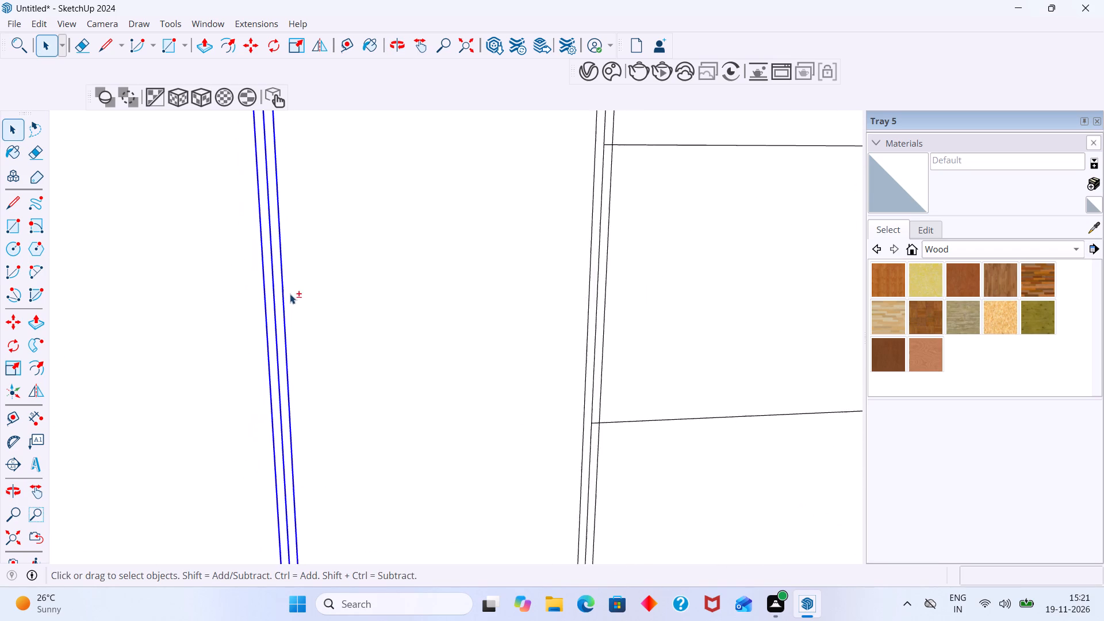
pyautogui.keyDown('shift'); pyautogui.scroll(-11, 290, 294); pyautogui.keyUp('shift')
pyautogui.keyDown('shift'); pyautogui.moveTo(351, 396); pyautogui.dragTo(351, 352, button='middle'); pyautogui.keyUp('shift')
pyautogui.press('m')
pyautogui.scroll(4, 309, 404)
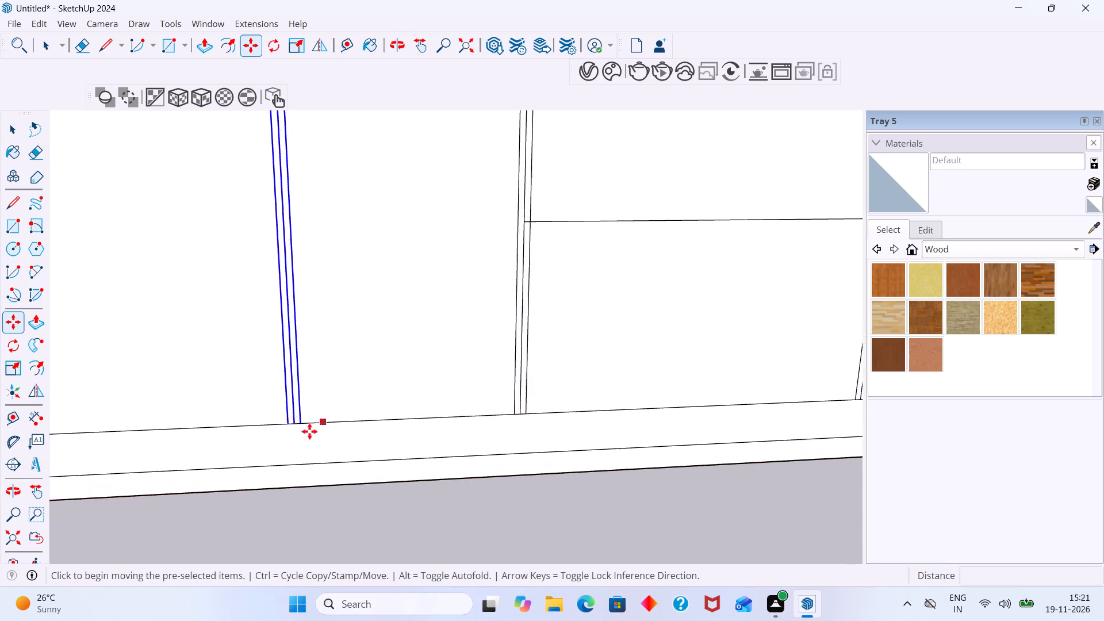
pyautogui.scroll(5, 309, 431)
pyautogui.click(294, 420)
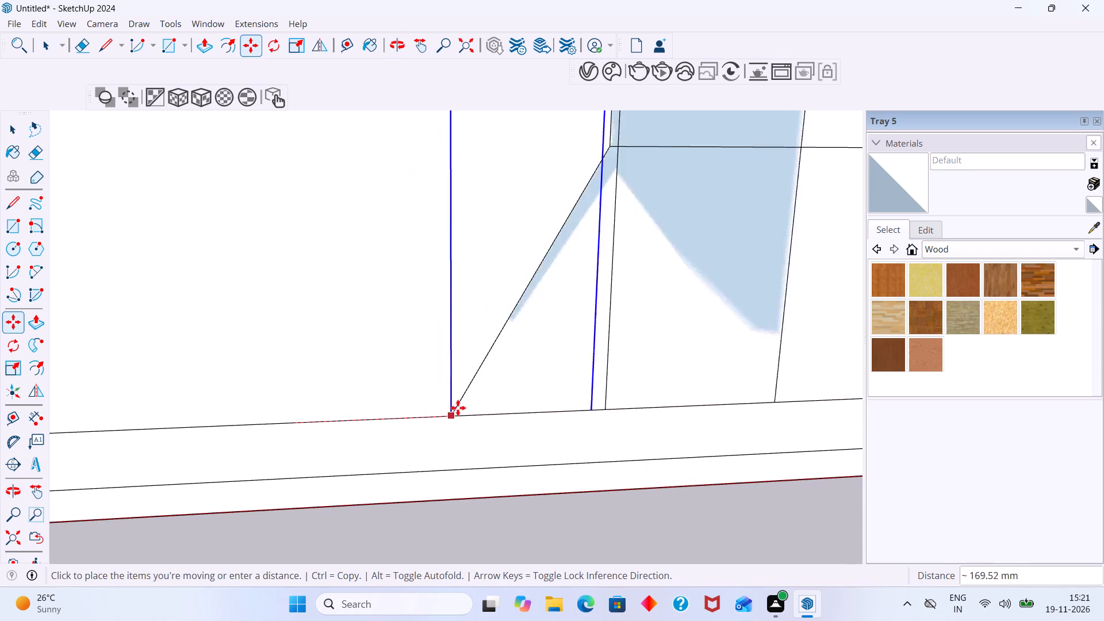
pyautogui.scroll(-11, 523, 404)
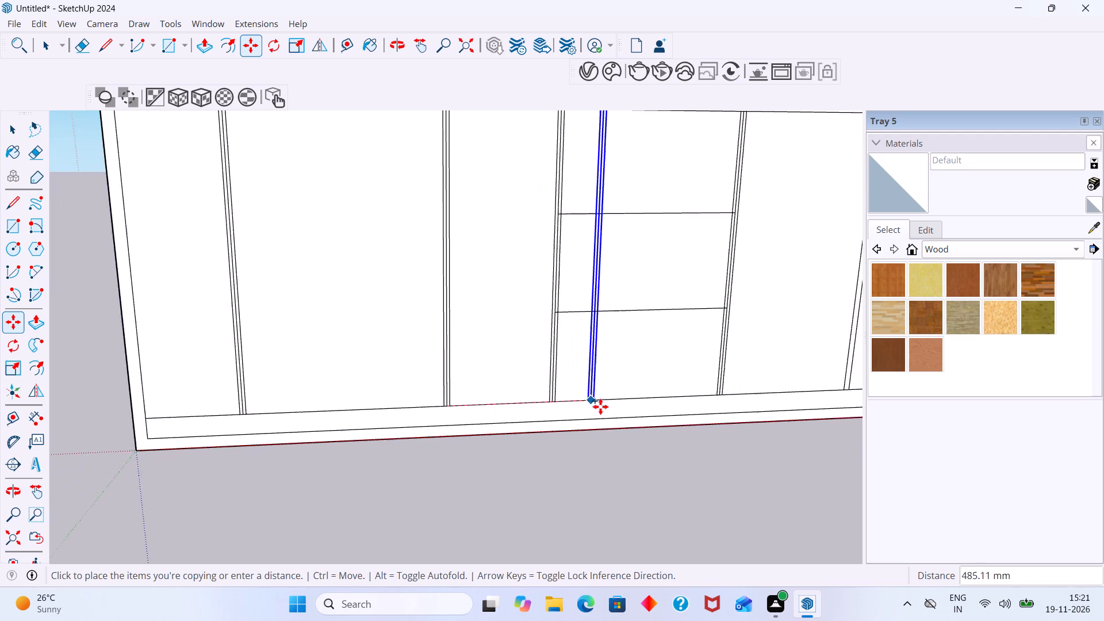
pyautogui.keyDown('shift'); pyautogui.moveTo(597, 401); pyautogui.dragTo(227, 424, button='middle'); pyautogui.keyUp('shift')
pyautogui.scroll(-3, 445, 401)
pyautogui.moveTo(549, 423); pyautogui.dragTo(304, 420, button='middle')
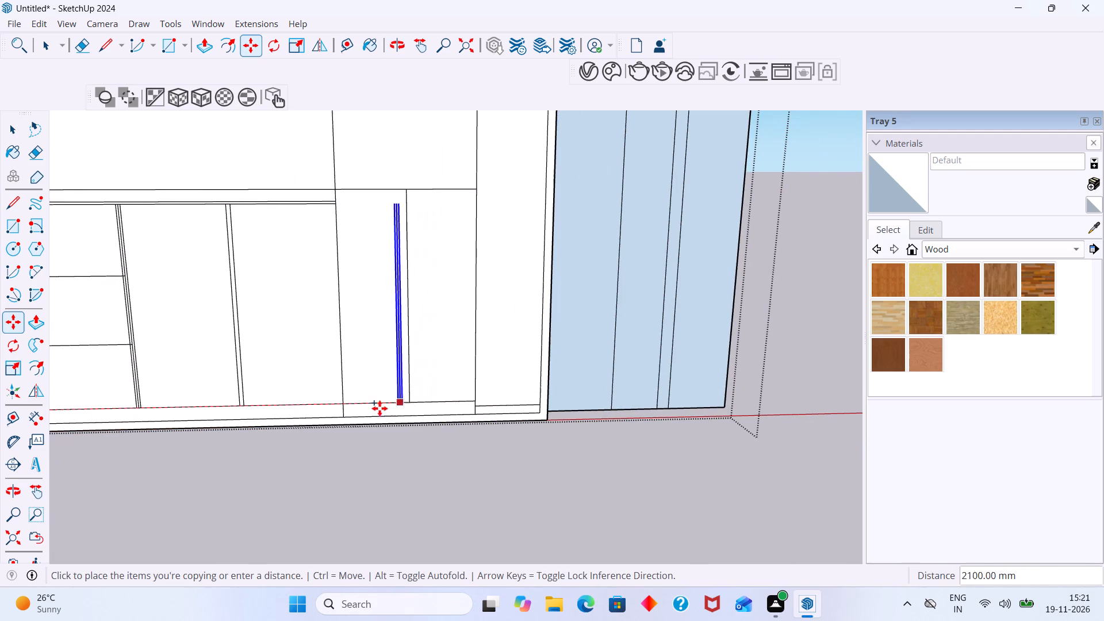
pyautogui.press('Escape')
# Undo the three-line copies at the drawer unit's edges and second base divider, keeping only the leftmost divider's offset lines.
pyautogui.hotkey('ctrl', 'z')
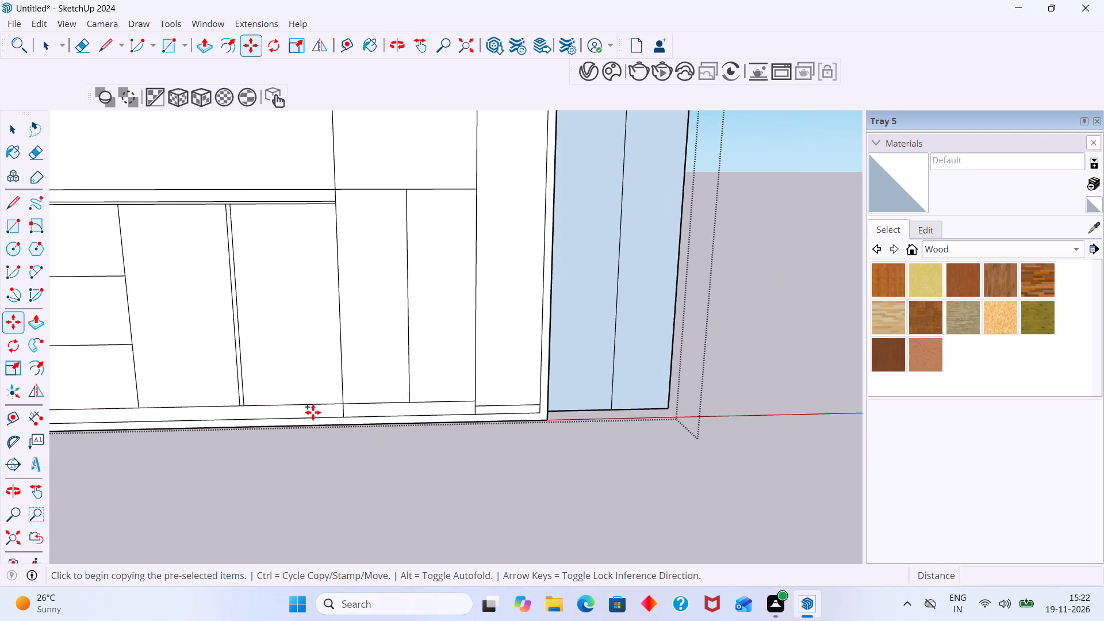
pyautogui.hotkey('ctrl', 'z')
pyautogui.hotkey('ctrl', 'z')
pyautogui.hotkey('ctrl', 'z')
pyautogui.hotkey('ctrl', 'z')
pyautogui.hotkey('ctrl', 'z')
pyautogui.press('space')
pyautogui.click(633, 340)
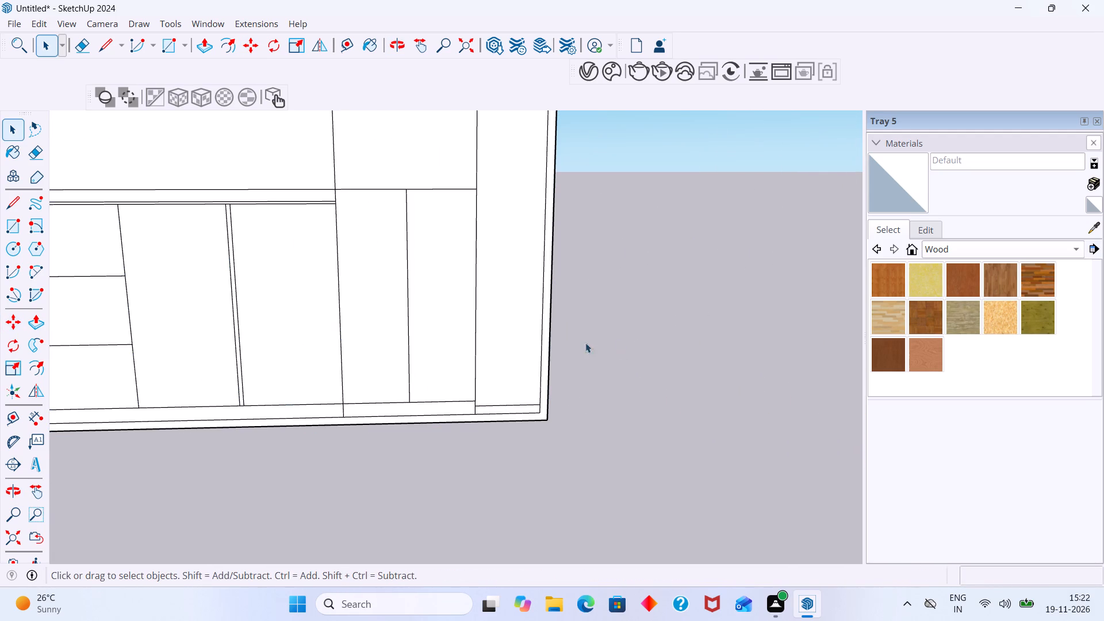
# Copy only the second vertical divider line of the base cabinets 9 mm towards the tall unit.
pyautogui.scroll(-6, 585, 343)
pyautogui.keyDown('shift'); pyautogui.moveTo(499, 377); pyautogui.dragTo(802, 312, button='middle'); pyautogui.keyUp('shift')
pyautogui.scroll(13, 561, 322)
pyautogui.scroll(-7, 529, 301)
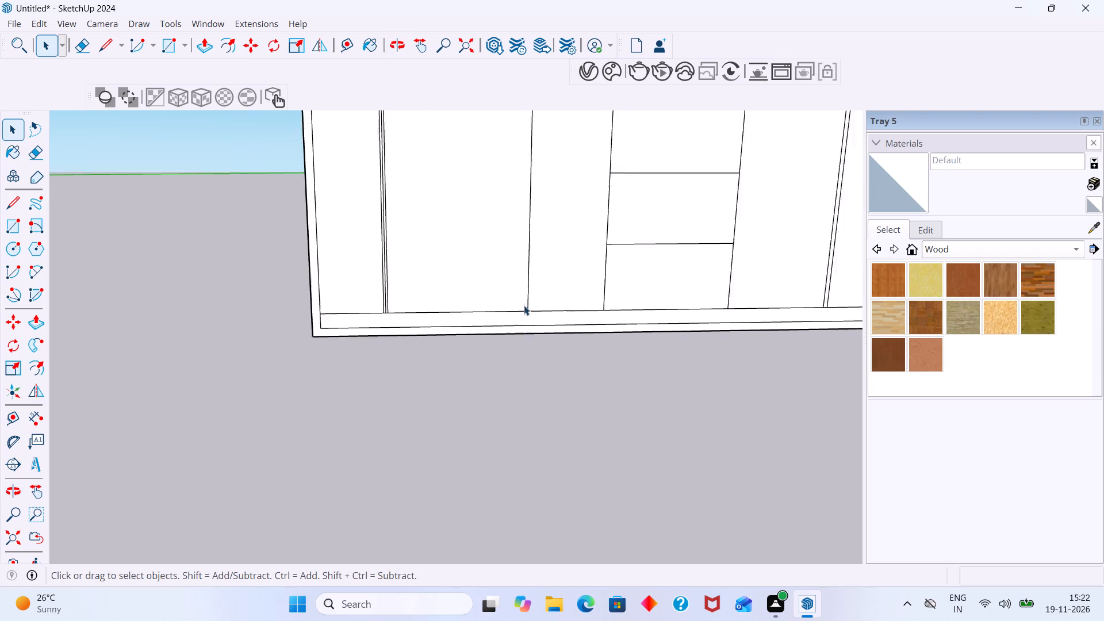
pyautogui.scroll(-1, 524, 305)
pyautogui.moveTo(537, 308); pyautogui.dragTo(412, 430, button='middle')
pyautogui.scroll(7, 392, 377)
pyautogui.tripleClick(409, 370)
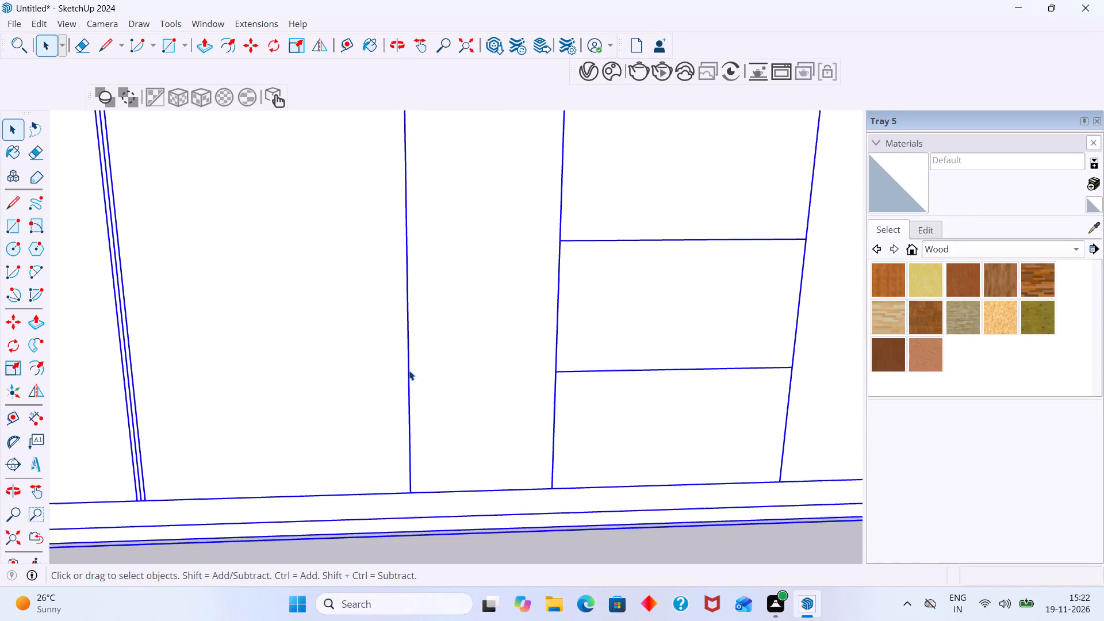
pyautogui.click(411, 376)
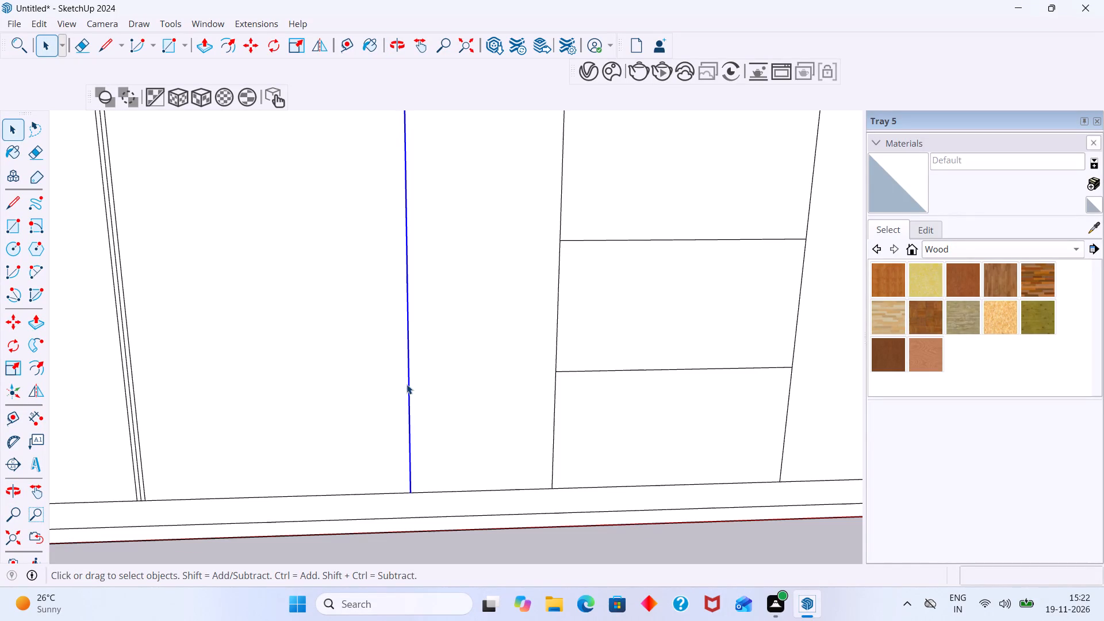
pyautogui.press('m')
pyautogui.click(407, 384)
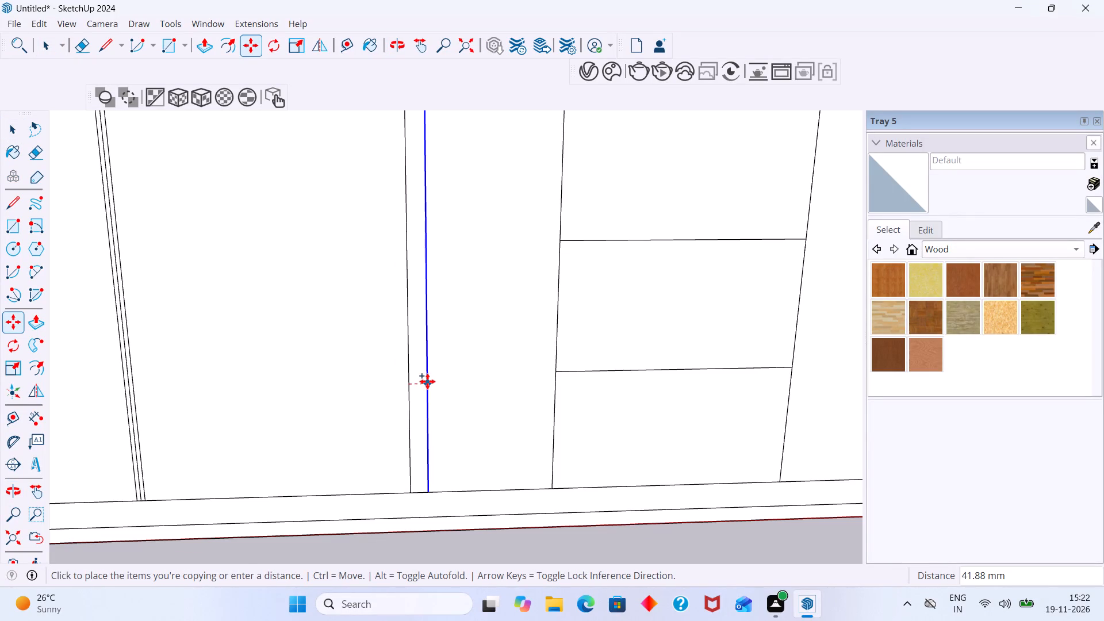
pyautogui.press('9')
pyautogui.press('Return')
# Copy the new offset line 18 mm back across the second base divider to form the gap line on its other side.
pyautogui.scroll(2, 416, 397)
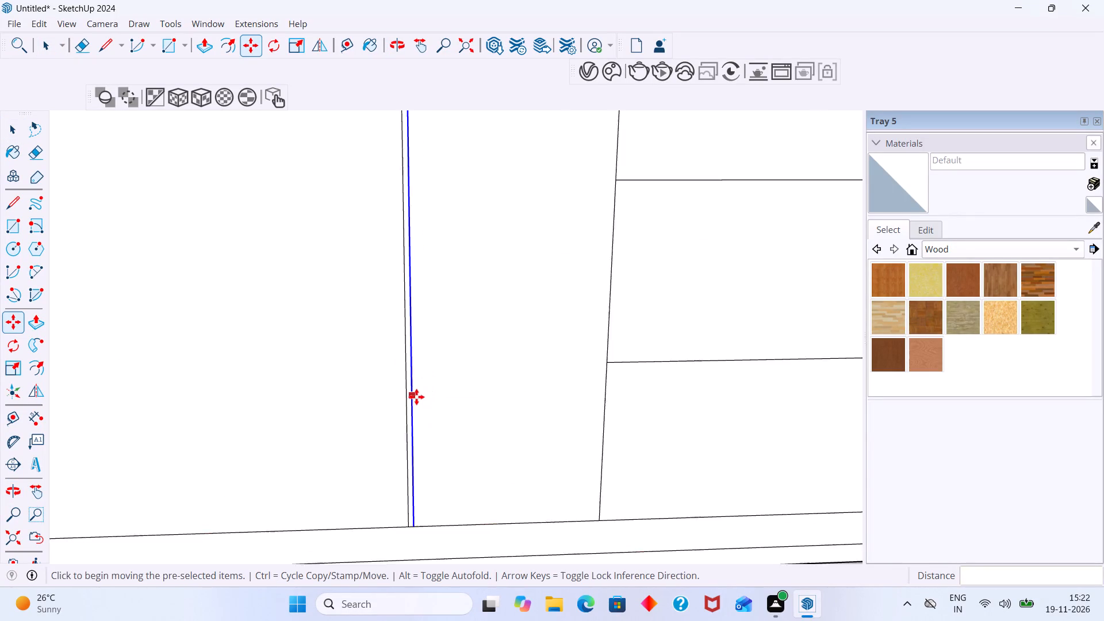
pyautogui.scroll(5, 416, 397)
pyautogui.click(414, 397)
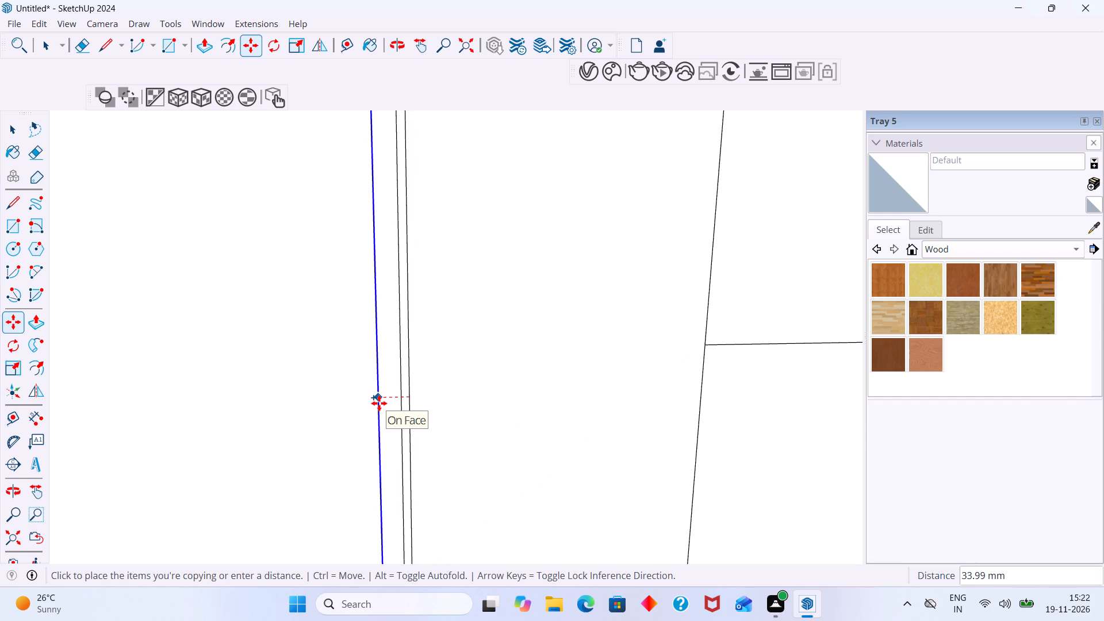
pyautogui.write('18')
pyautogui.press('Return')
pyautogui.press('space')
pyautogui.scroll(-12, 389, 406)
pyautogui.moveTo(482, 478); pyautogui.dragTo(485, 484)
pyautogui.click(476, 493)
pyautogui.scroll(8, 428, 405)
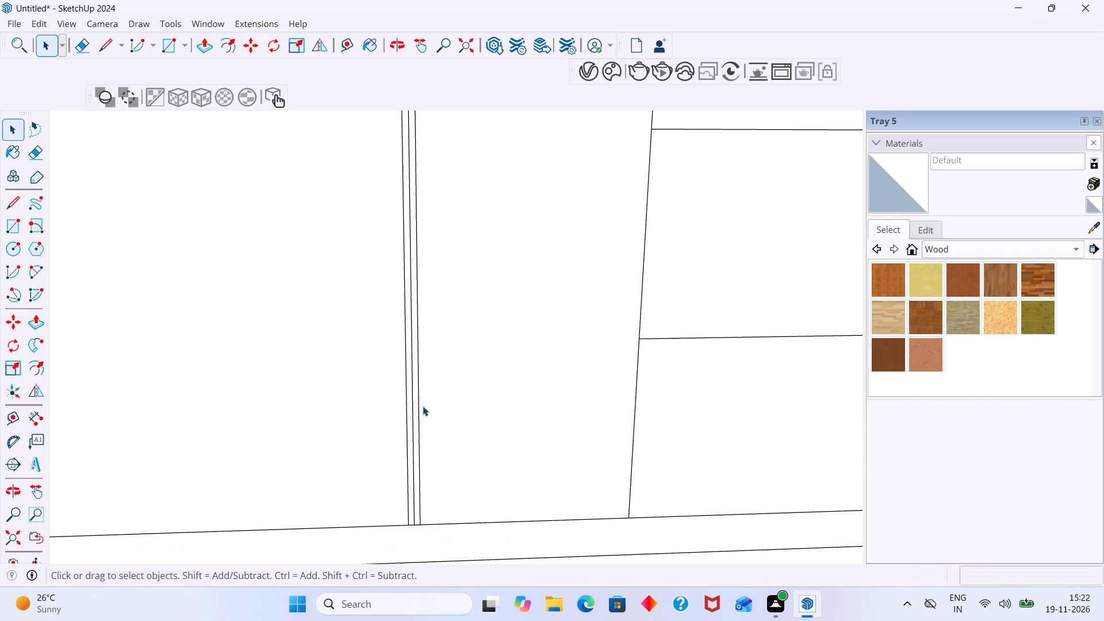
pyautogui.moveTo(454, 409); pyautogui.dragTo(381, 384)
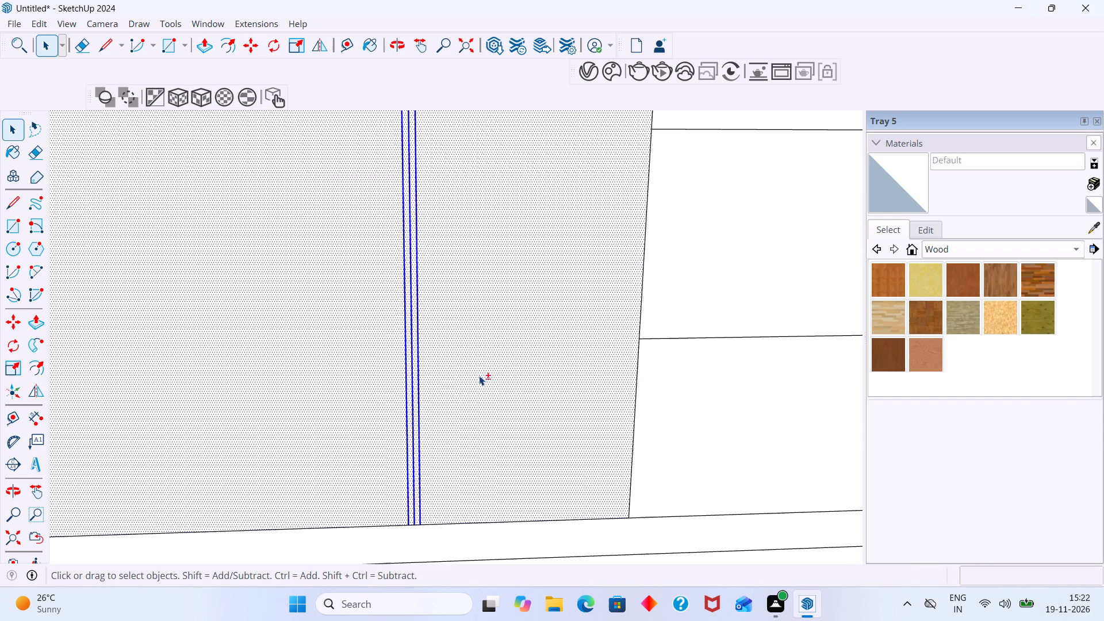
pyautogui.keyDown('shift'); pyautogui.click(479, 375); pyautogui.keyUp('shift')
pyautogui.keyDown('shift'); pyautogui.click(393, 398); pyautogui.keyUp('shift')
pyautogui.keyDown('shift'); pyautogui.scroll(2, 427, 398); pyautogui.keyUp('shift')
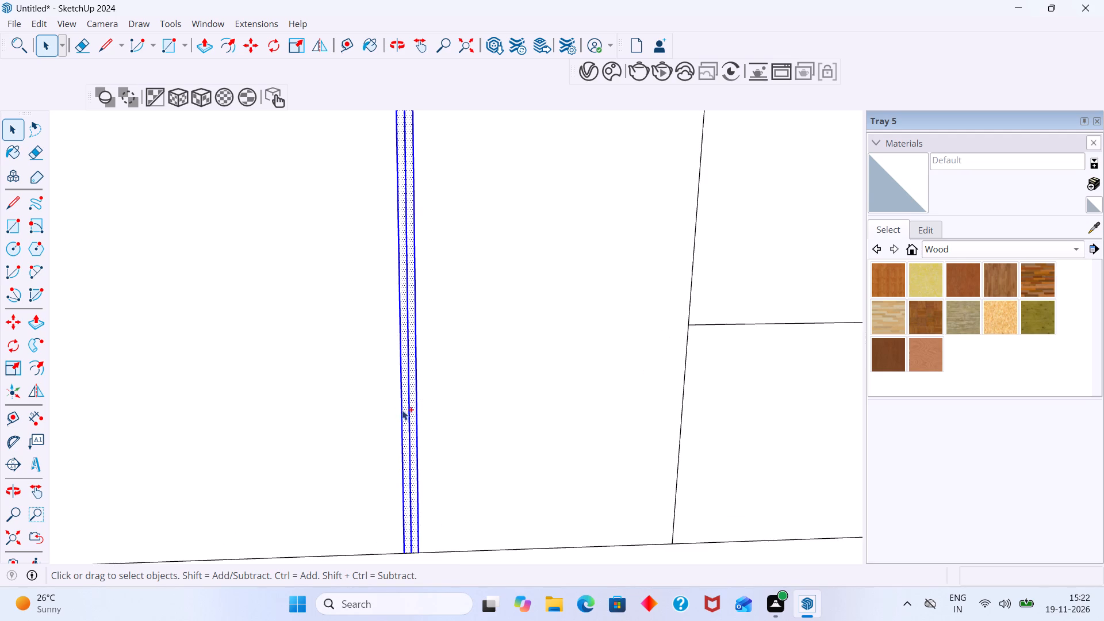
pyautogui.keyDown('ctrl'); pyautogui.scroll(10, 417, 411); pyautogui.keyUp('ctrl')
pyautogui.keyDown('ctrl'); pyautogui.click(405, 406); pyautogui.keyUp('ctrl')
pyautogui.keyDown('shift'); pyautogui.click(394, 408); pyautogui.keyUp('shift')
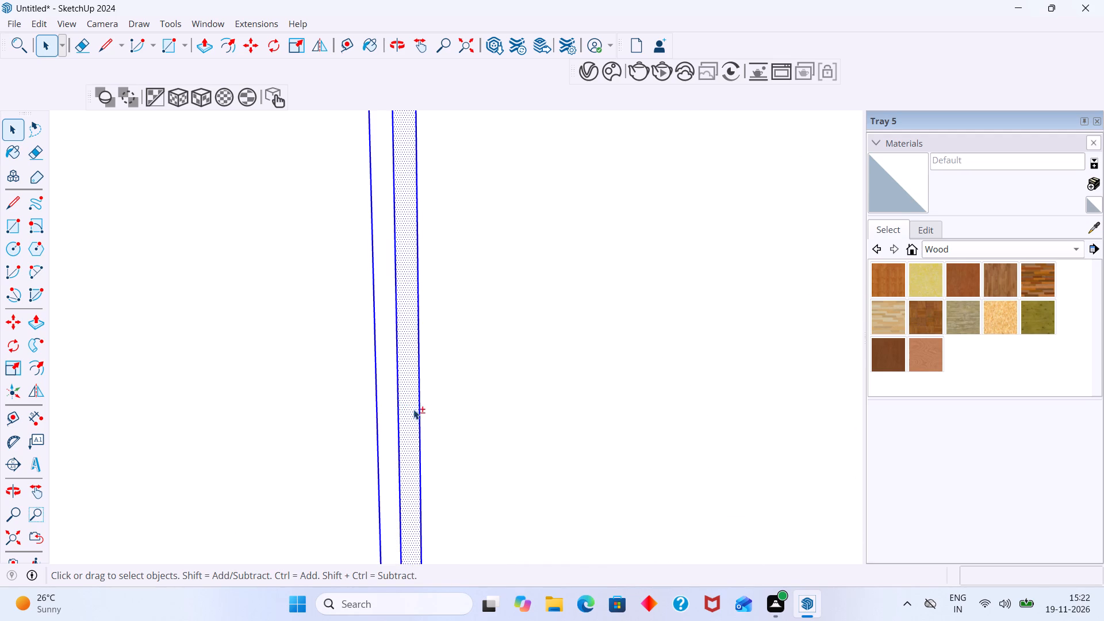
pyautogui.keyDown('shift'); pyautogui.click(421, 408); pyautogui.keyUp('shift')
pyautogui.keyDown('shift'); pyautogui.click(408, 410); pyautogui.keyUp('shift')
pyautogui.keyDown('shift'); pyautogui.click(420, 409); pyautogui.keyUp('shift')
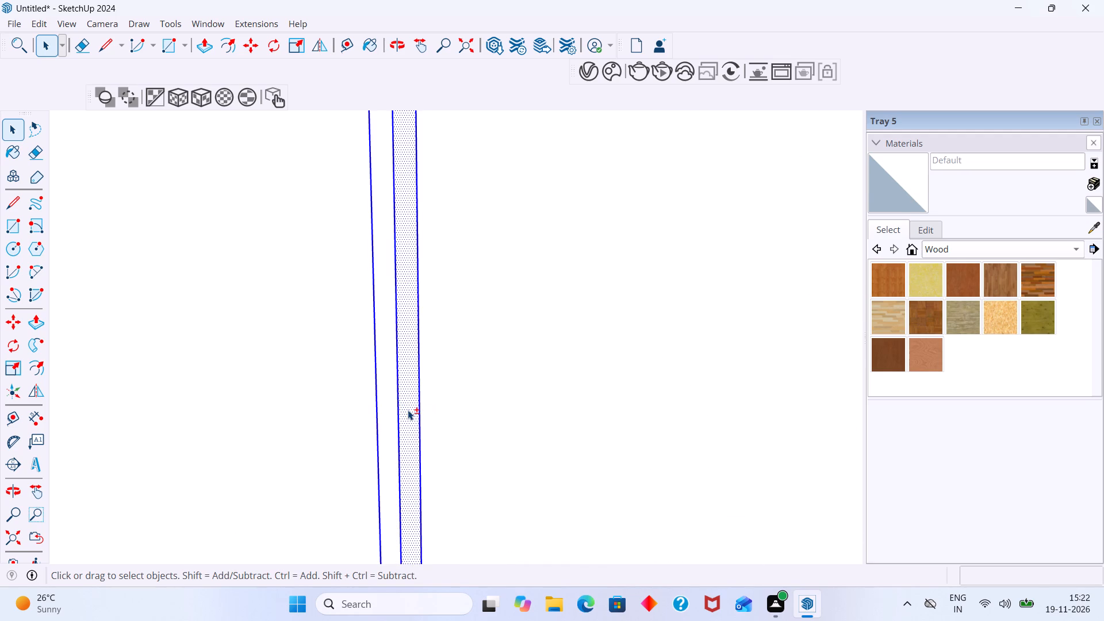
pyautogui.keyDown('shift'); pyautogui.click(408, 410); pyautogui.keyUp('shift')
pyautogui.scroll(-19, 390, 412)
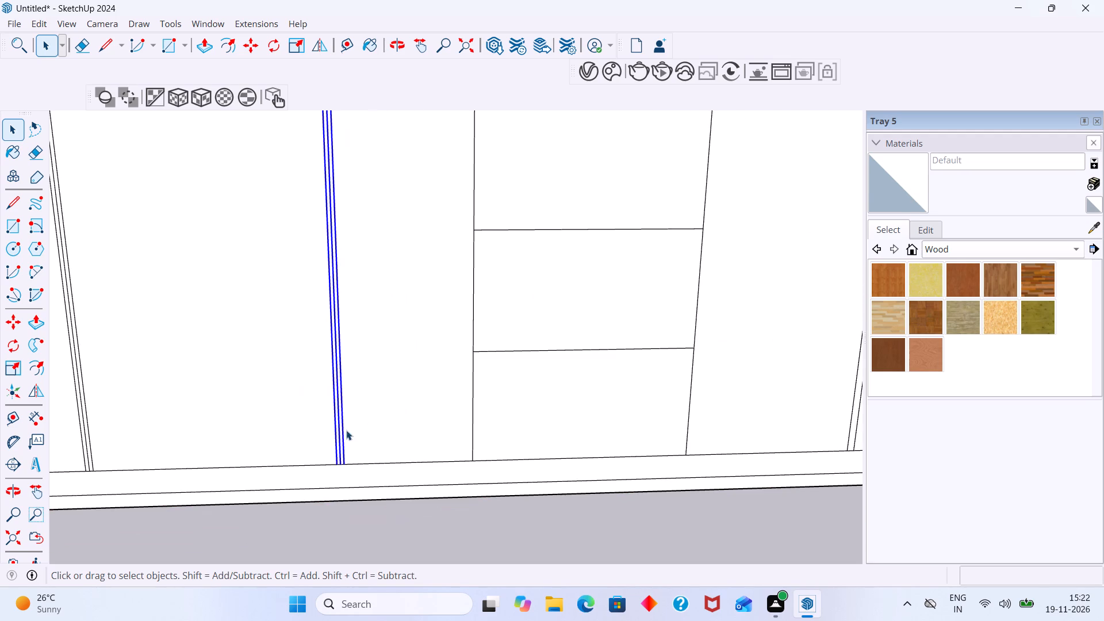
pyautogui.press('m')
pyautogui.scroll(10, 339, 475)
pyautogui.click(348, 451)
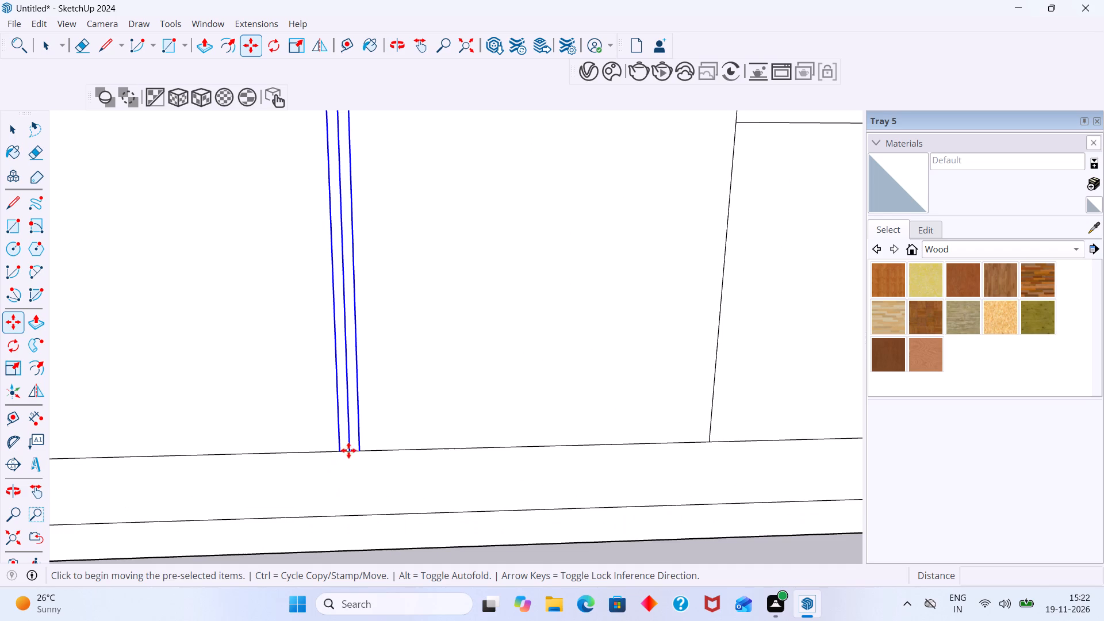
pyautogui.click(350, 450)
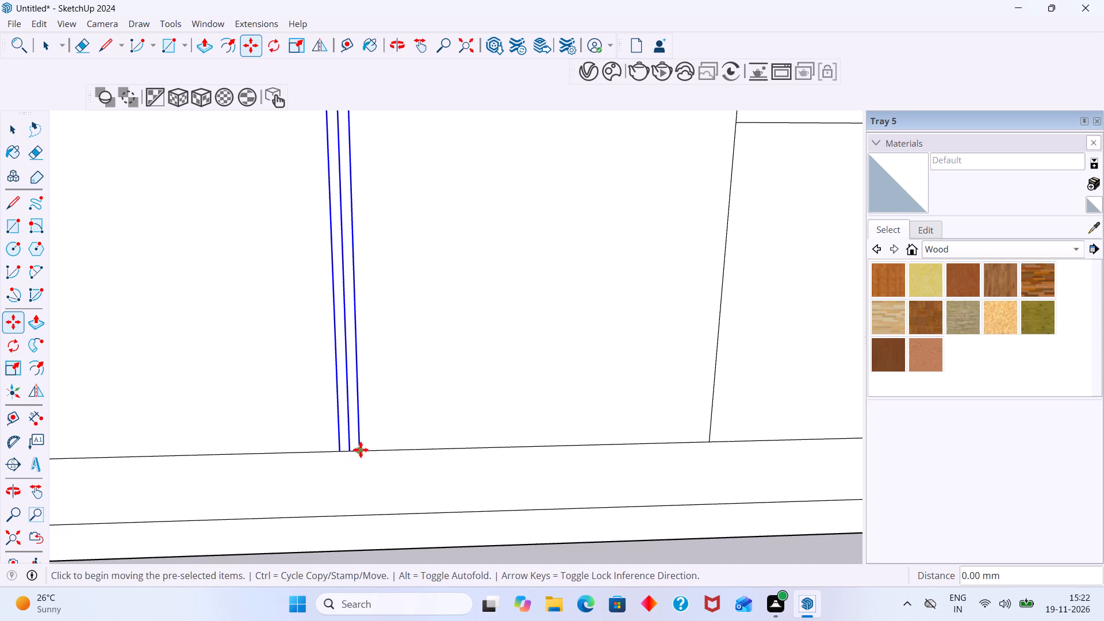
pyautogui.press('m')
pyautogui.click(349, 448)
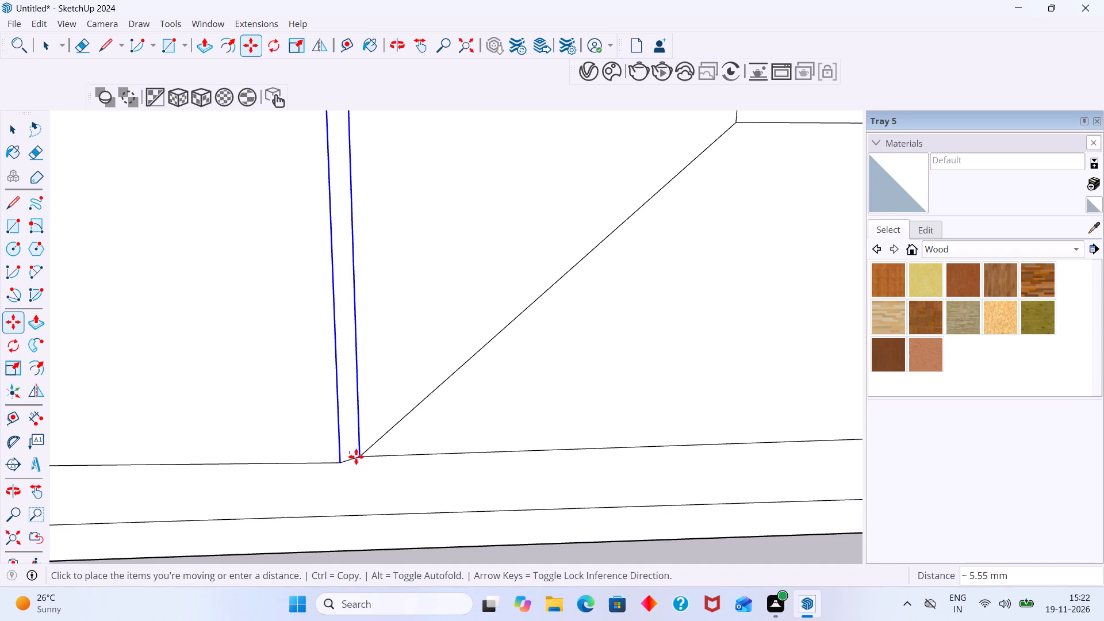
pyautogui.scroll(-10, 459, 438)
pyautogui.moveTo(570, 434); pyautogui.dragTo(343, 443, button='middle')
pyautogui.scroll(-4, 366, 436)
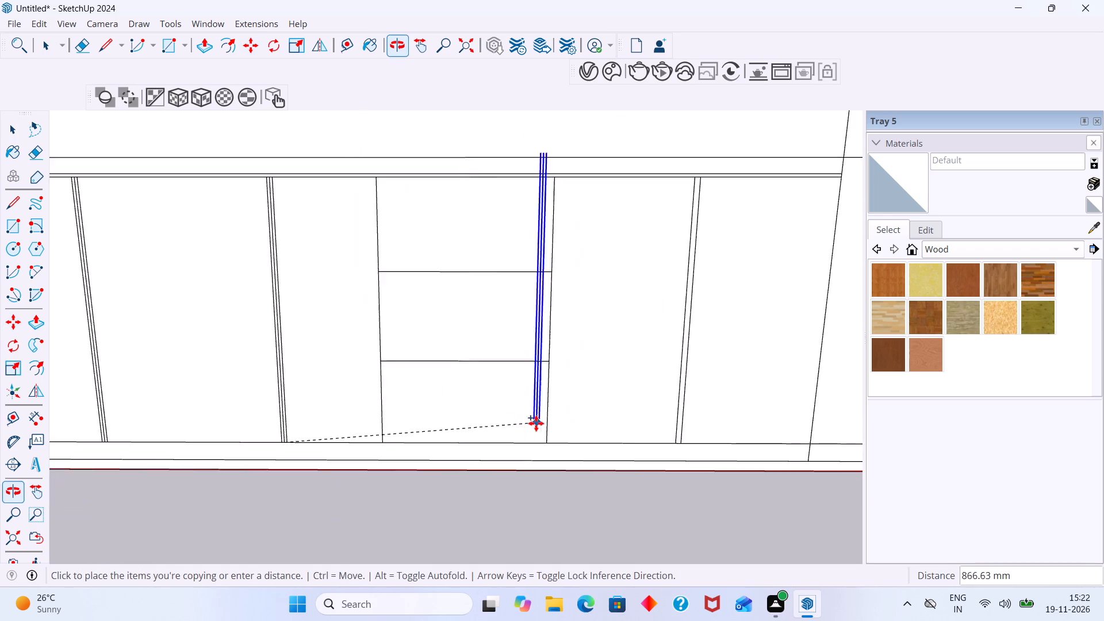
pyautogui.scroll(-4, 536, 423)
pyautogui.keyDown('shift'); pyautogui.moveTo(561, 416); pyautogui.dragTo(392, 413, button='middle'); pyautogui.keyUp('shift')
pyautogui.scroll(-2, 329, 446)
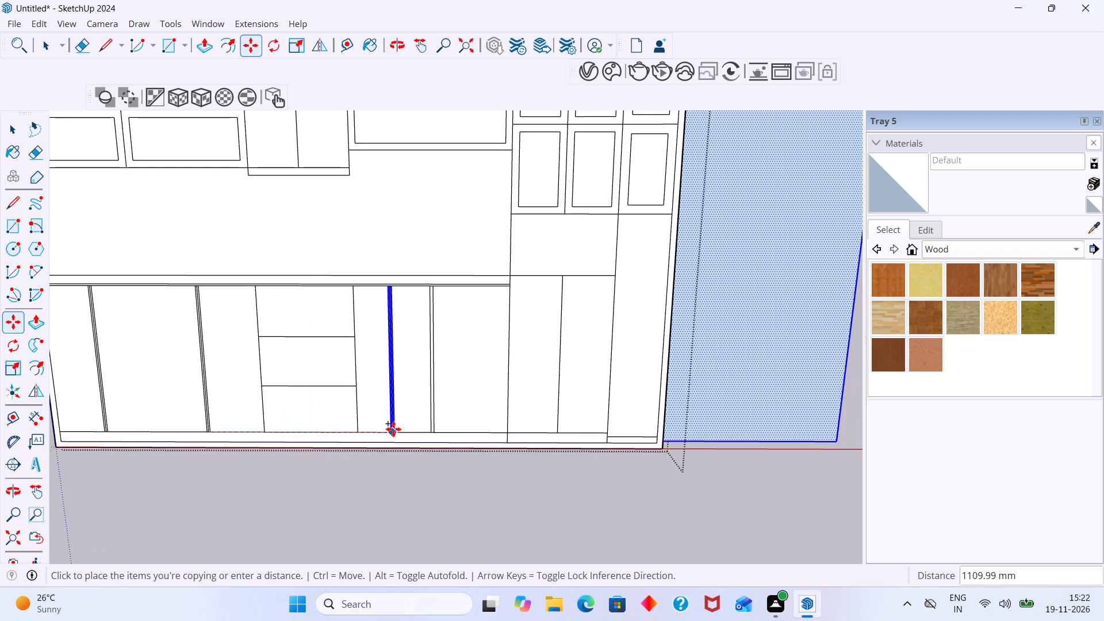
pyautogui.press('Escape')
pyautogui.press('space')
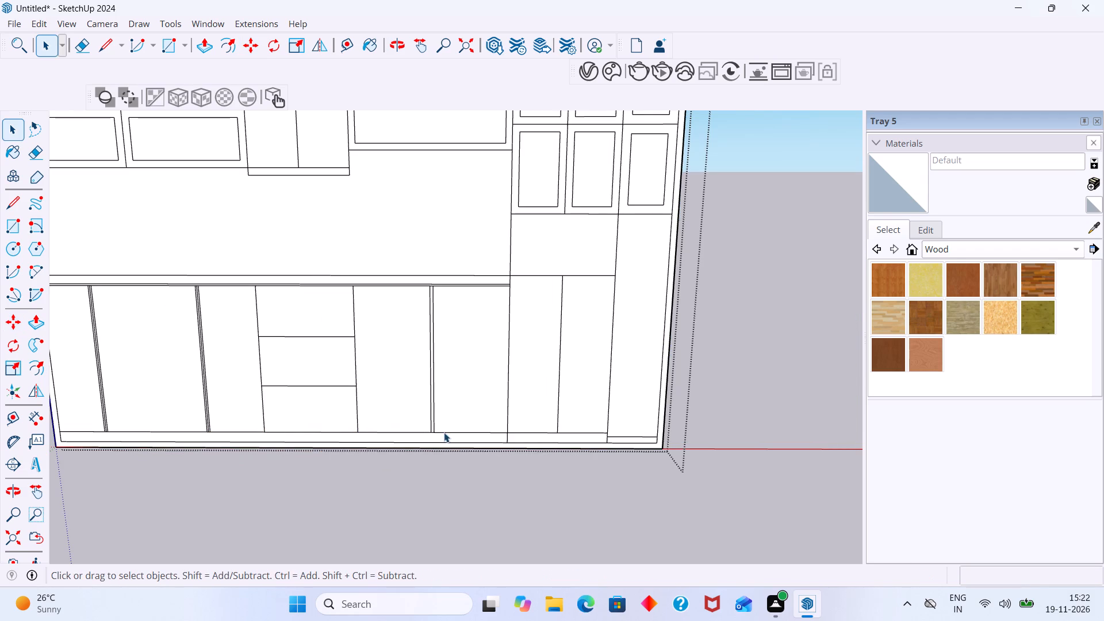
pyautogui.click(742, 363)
# Copy the first vertical divider line of the upper wall cabinets 9 mm towards the tall unit.
pyautogui.scroll(-6, 618, 374)
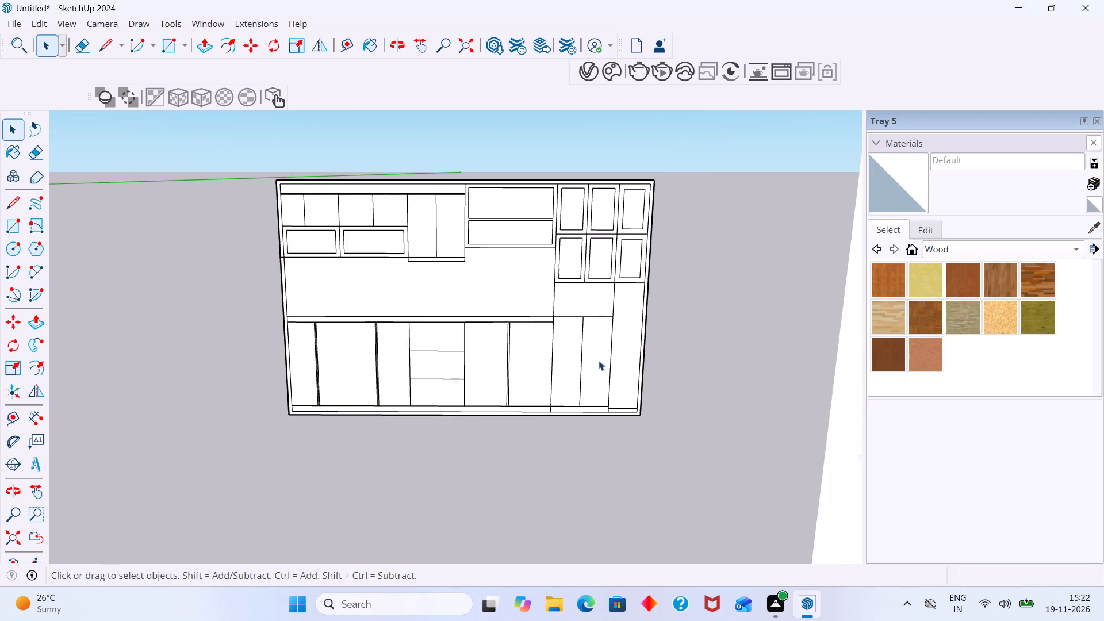
pyautogui.scroll(-1, 599, 361)
pyautogui.scroll(9, 635, 258)
pyautogui.moveTo(598, 248); pyautogui.dragTo(717, 258, button='middle')
pyautogui.keyDown('shift'); pyautogui.moveTo(599, 265); pyautogui.dragTo(741, 283, button='middle'); pyautogui.keyUp('shift')
pyautogui.scroll(1, 741, 283)
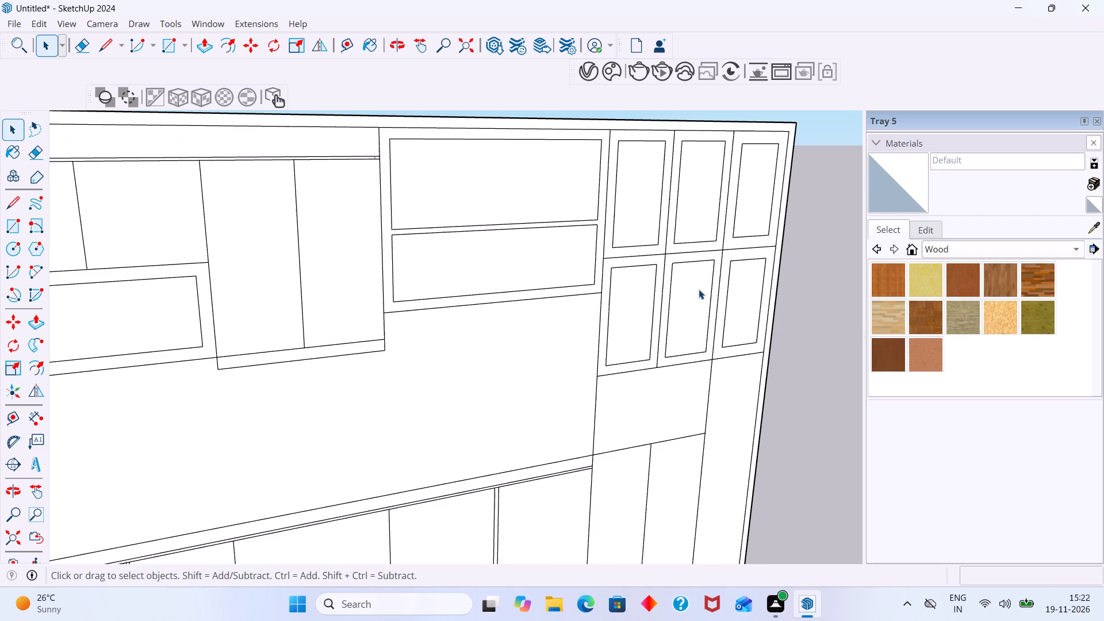
pyautogui.scroll(-4, 588, 325)
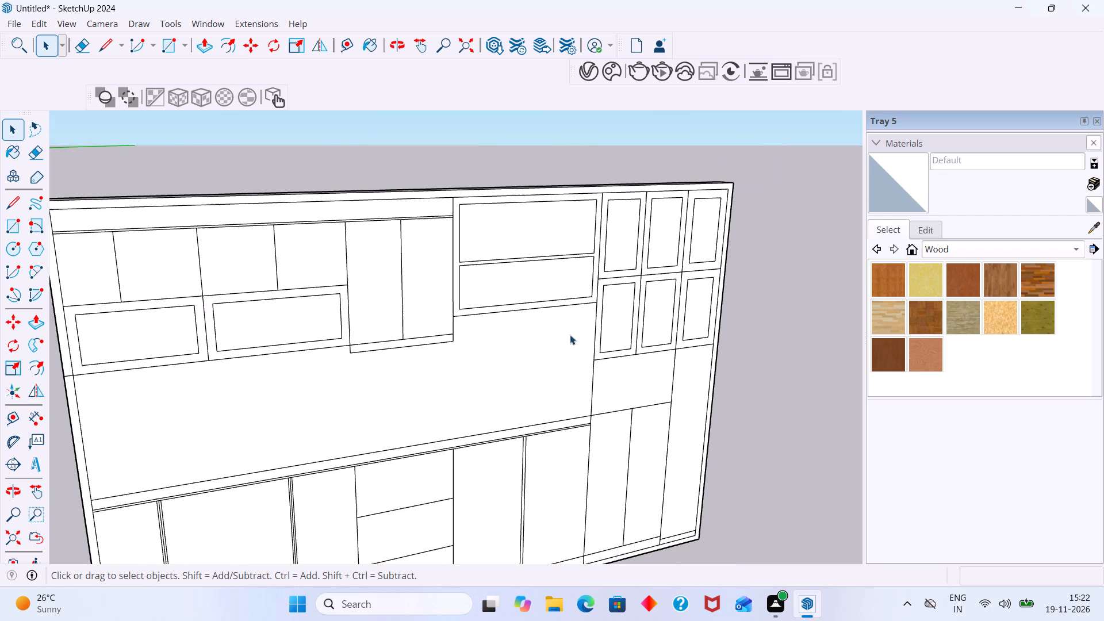
pyautogui.moveTo(570, 342); pyautogui.dragTo(769, 296, button='middle')
pyautogui.scroll(4, 401, 234)
pyautogui.moveTo(386, 216); pyautogui.dragTo(430, 216, button='middle')
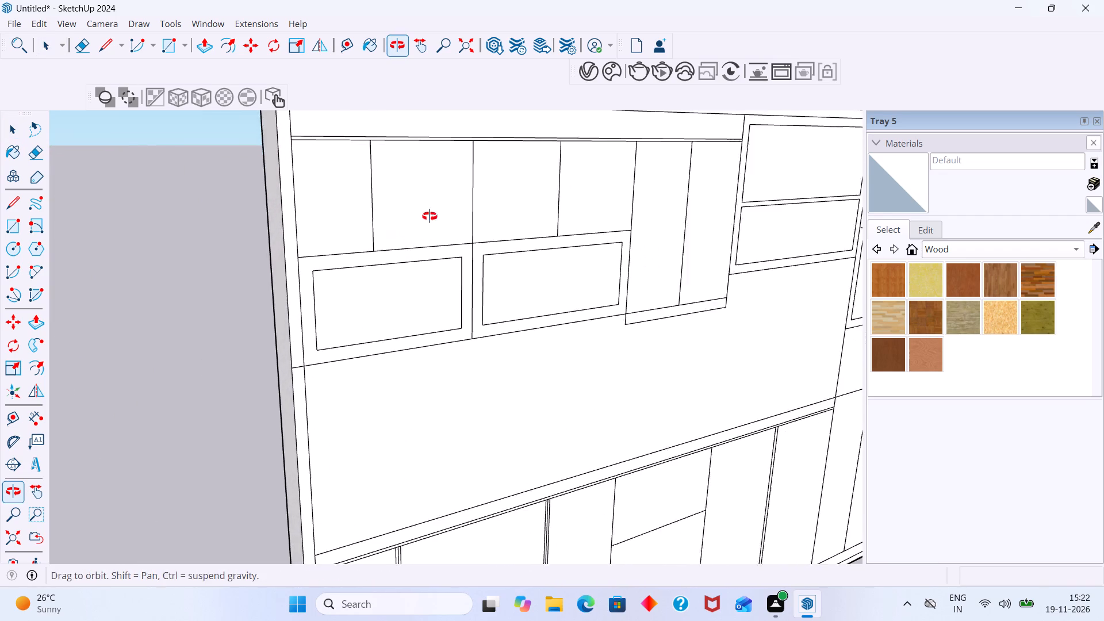
pyautogui.moveTo(430, 216); pyautogui.dragTo(429, 216, button='middle')
pyautogui.scroll(8, 371, 216)
pyautogui.doubleClick(371, 214)
pyautogui.click(378, 215)
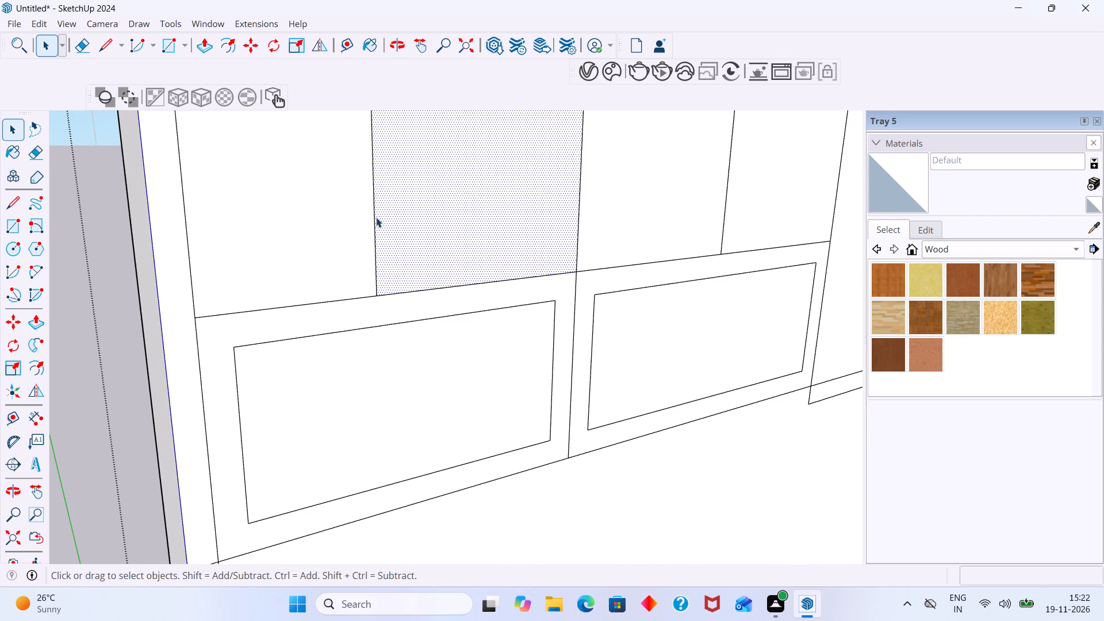
pyautogui.click(374, 220)
pyautogui.press('m')
pyautogui.click(373, 223)
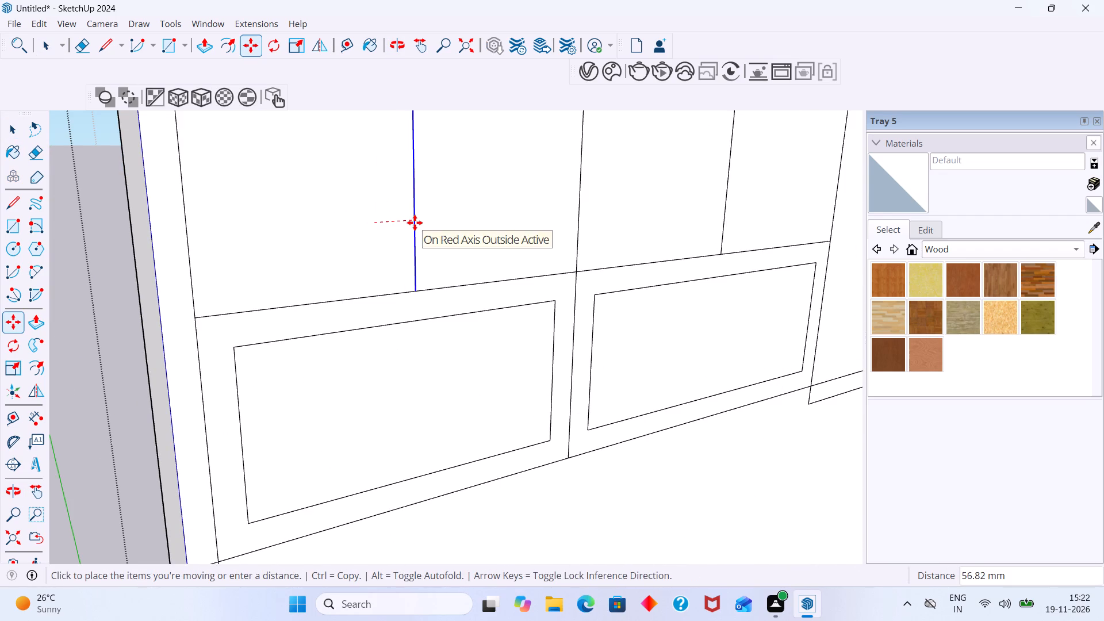
pyautogui.press('9')
pyautogui.press('Return')
# Copy that offset line 18 mm back along the red axis, onto the other side of the first wall-cabinet divider.
pyautogui.scroll(4, 384, 242)
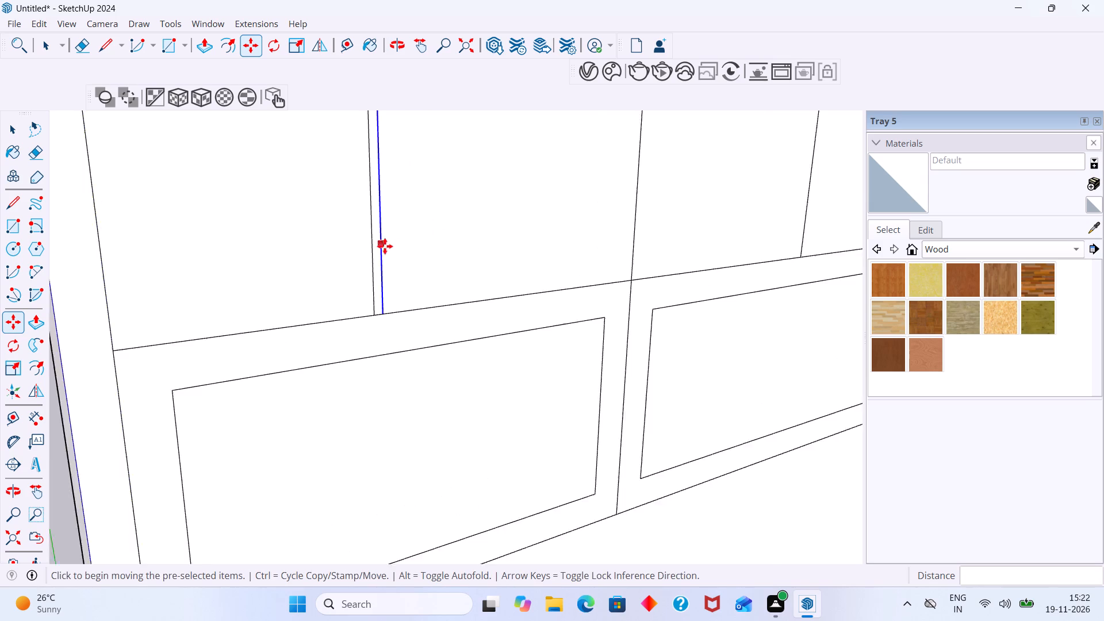
pyautogui.scroll(3, 385, 246)
pyautogui.click(382, 251)
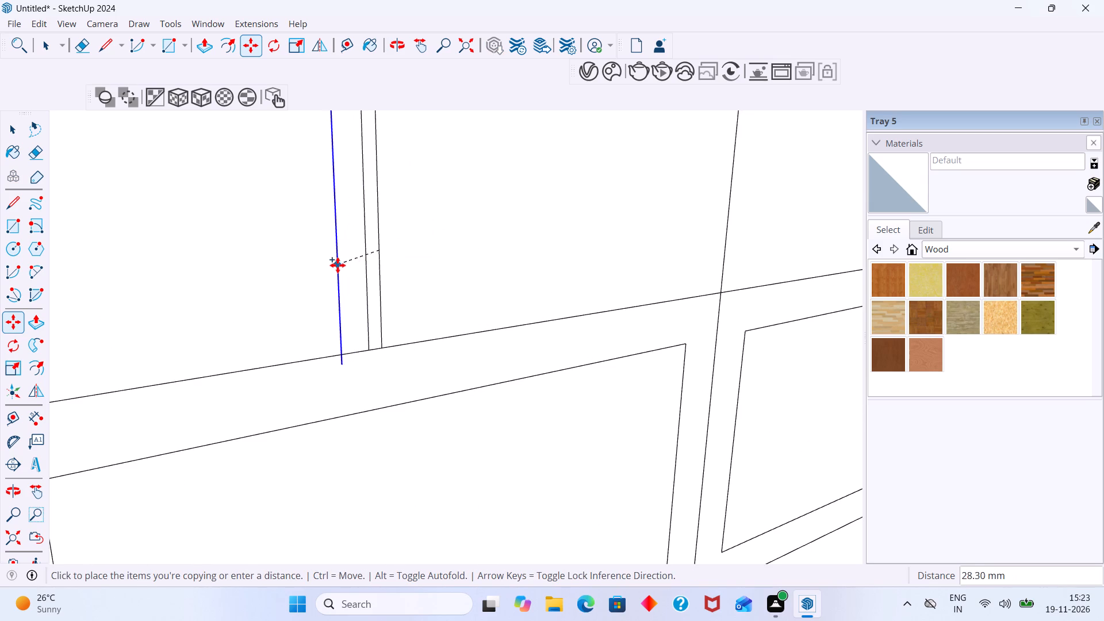
pyautogui.press('Right')
pyautogui.press('1')
pyautogui.press('8')
pyautogui.press('Return')
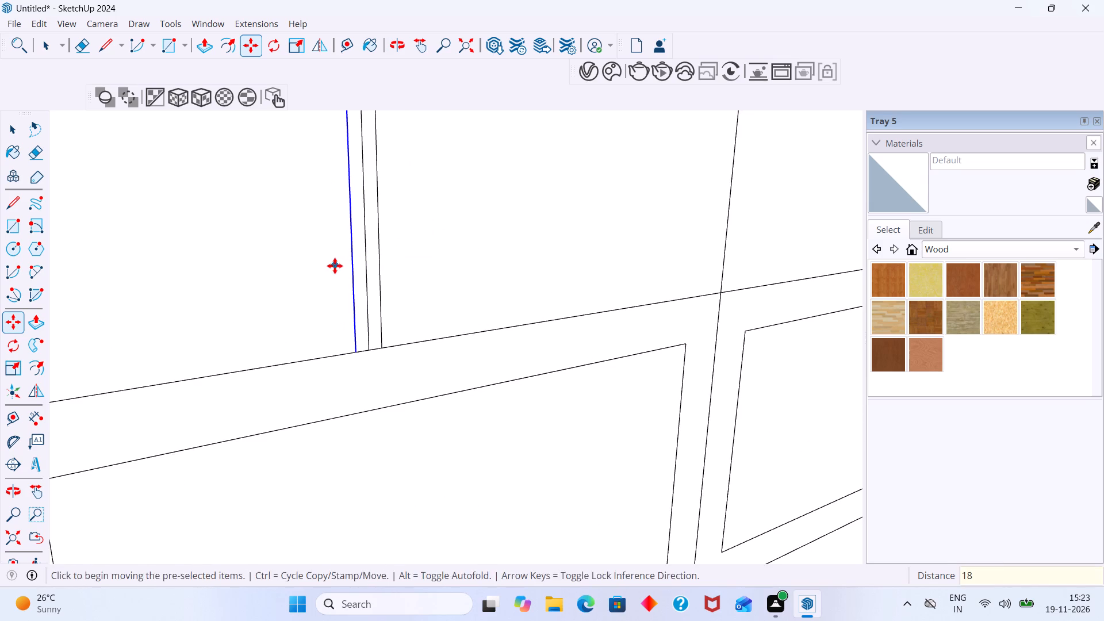
pyautogui.press('space')
pyautogui.scroll(-16, 339, 275)
pyautogui.click(216, 342)
# Copy only the three lines at the first wall-cabinet divider 675 mm, placing the middle line on the third divider.
pyautogui.scroll(5, 412, 264)
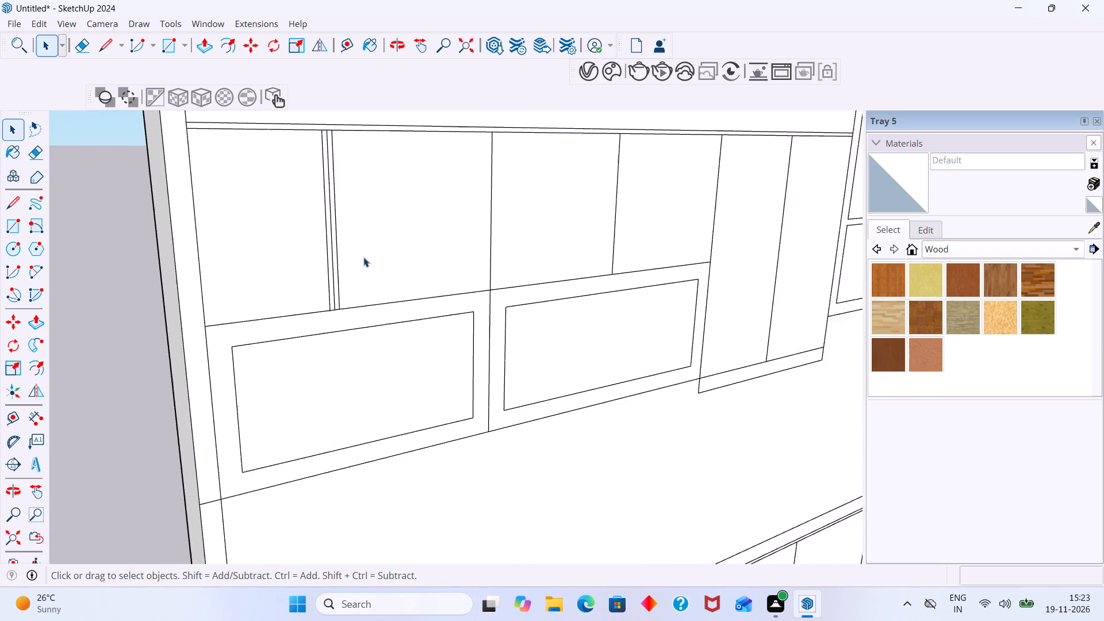
pyautogui.scroll(6, 363, 257)
pyautogui.moveTo(351, 265); pyautogui.dragTo(301, 241)
pyautogui.doubleClick(336, 251)
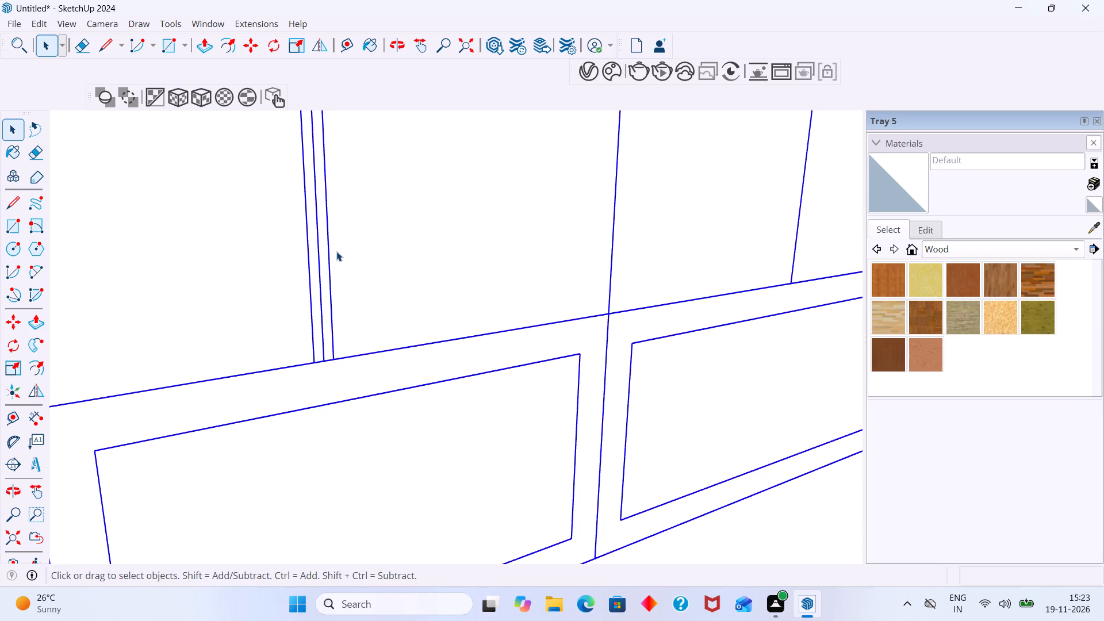
pyautogui.moveTo(338, 271); pyautogui.dragTo(289, 250)
pyautogui.keyDown('shift'); pyautogui.click(378, 253); pyautogui.keyUp('shift')
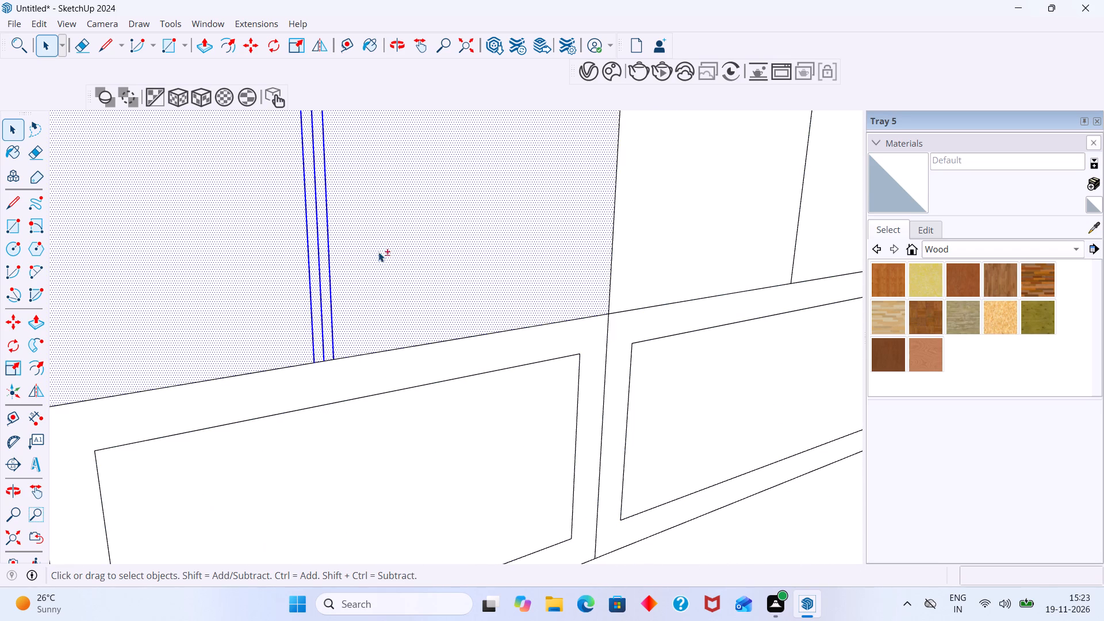
pyautogui.keyDown('shift'); pyautogui.scroll(3, 274, 279); pyautogui.keyUp('shift')
pyautogui.keyDown('shift'); pyautogui.click(277, 284); pyautogui.keyUp('shift')
pyautogui.keyDown('shift'); pyautogui.scroll(7, 334, 275); pyautogui.keyUp('shift')
pyautogui.keyDown('shift'); pyautogui.click(319, 275); pyautogui.keyUp('shift')
pyautogui.keyDown('shift'); pyautogui.click(353, 275); pyautogui.keyUp('shift')
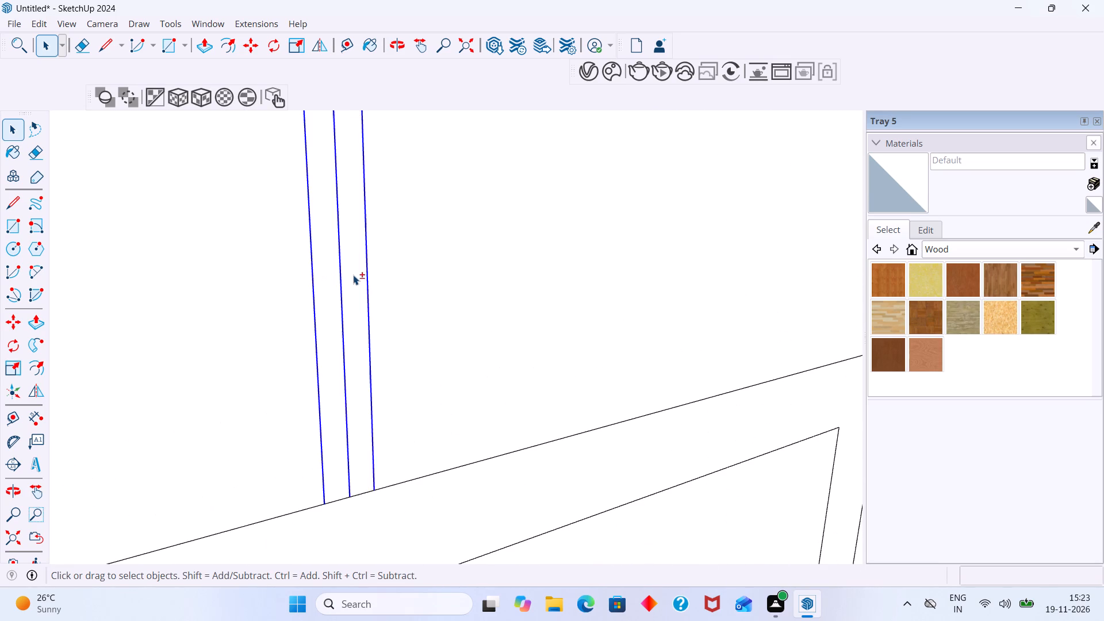
pyautogui.keyDown('shift'); pyautogui.scroll(-16, 353, 275); pyautogui.keyUp('shift')
pyautogui.keyDown('shift'); pyautogui.scroll(-8, 402, 298); pyautogui.keyUp('shift')
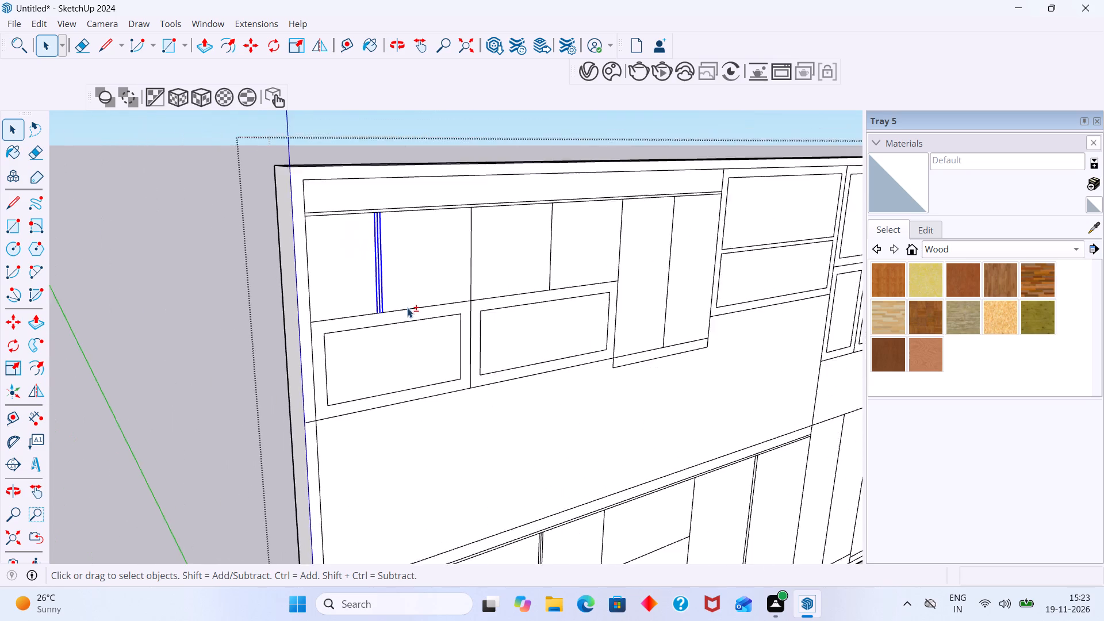
pyautogui.keyDown('shift'); pyautogui.moveTo(408, 308); pyautogui.dragTo(368, 342, button='middle'); pyautogui.keyUp('shift')
pyautogui.press('m')
pyautogui.scroll(15, 323, 363)
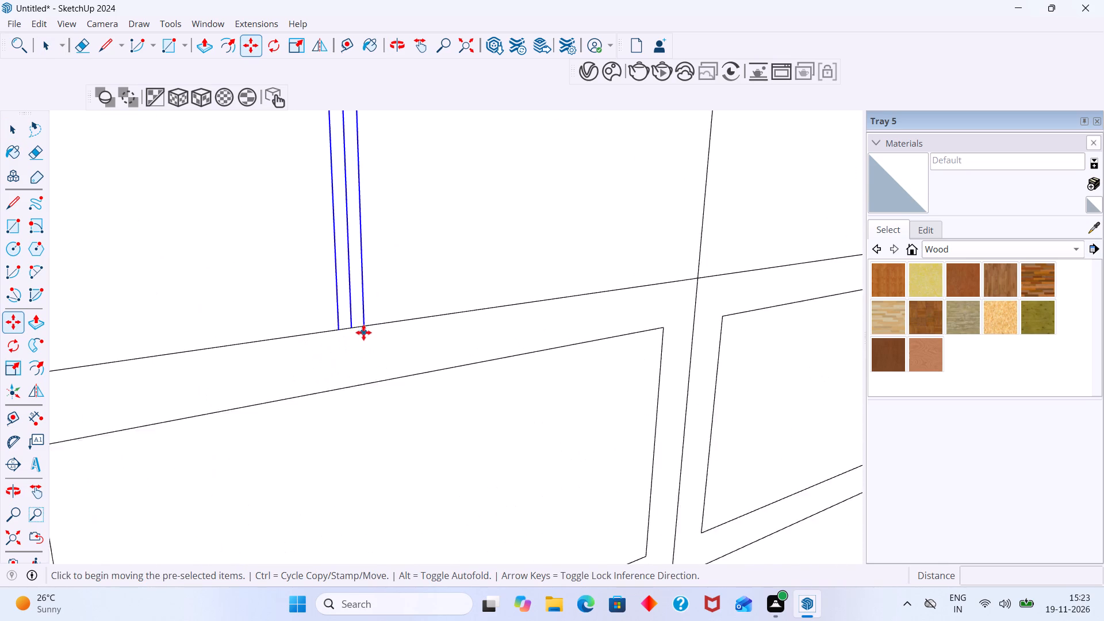
pyautogui.scroll(4, 363, 332)
pyautogui.click(348, 325)
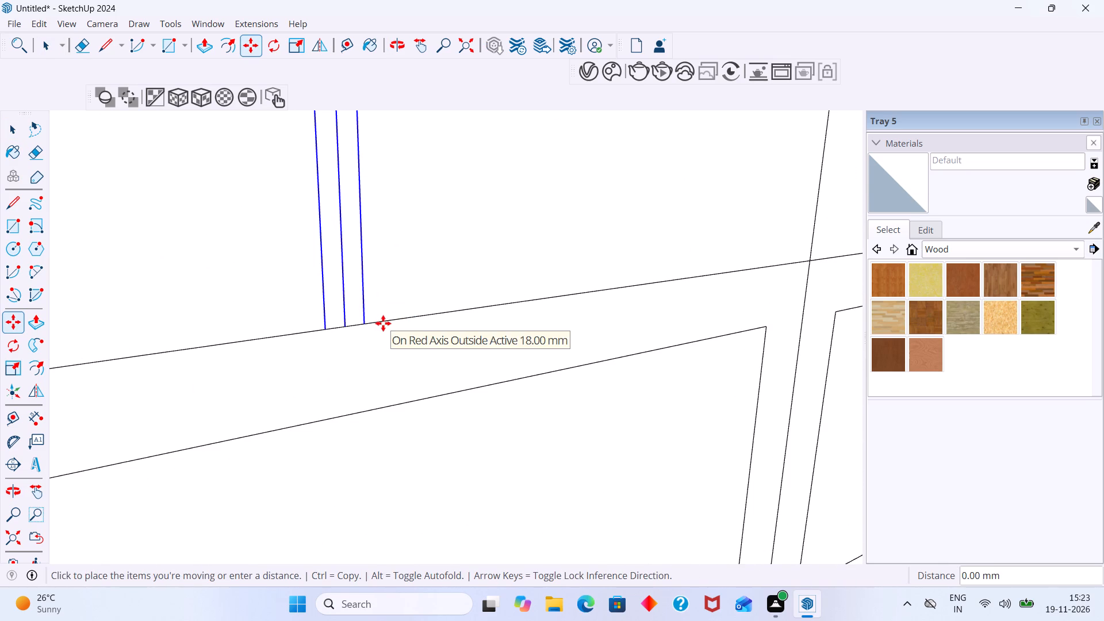
pyautogui.scroll(-4, 513, 304)
pyautogui.moveTo(594, 298); pyautogui.dragTo(254, 352, button='middle')
pyautogui.scroll(-8, 440, 315)
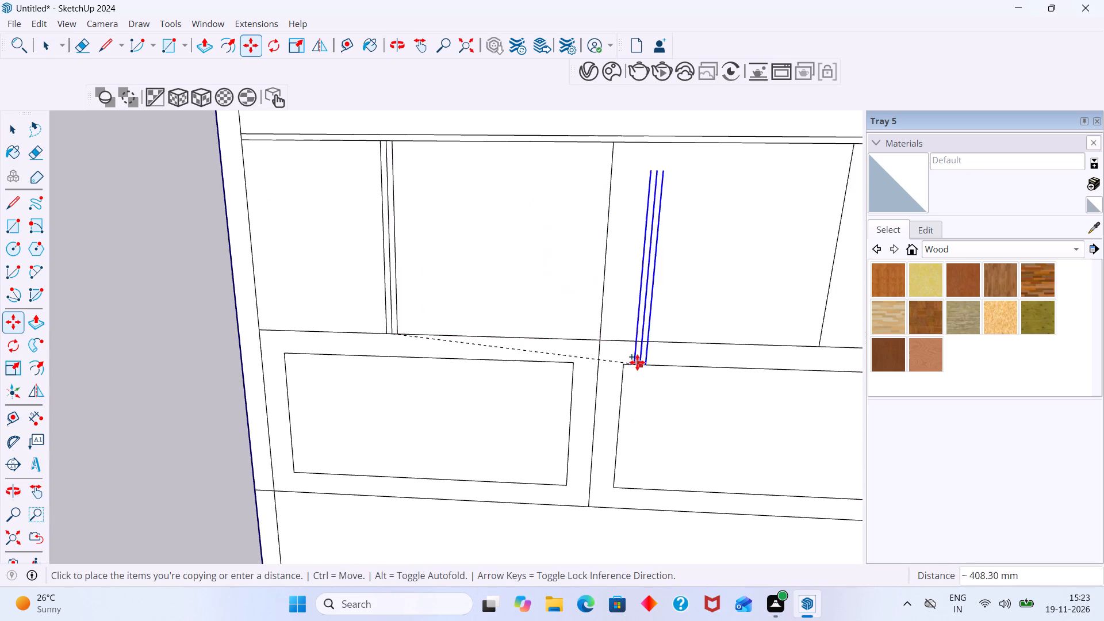
pyautogui.moveTo(624, 366); pyautogui.dragTo(756, 359, button='middle')
pyautogui.scroll(9, 622, 316)
pyautogui.scroll(-14, 602, 324)
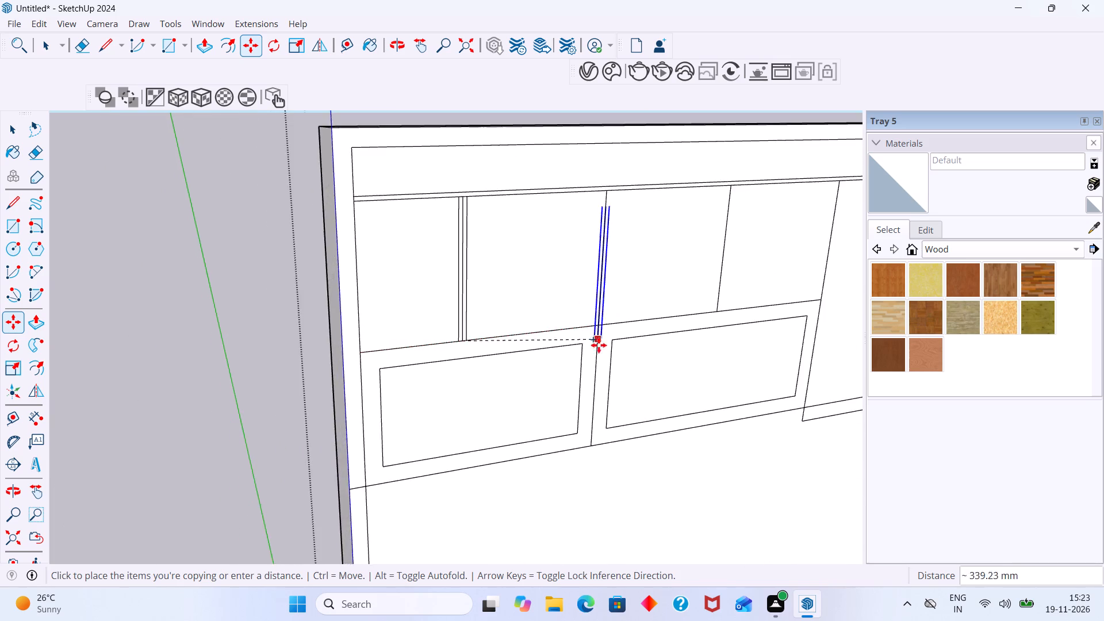
pyautogui.keyDown('shift'); pyautogui.moveTo(596, 340); pyautogui.dragTo(439, 351, button='middle'); pyautogui.keyUp('shift')
pyautogui.scroll(7, 493, 330)
pyautogui.scroll(6, 624, 311)
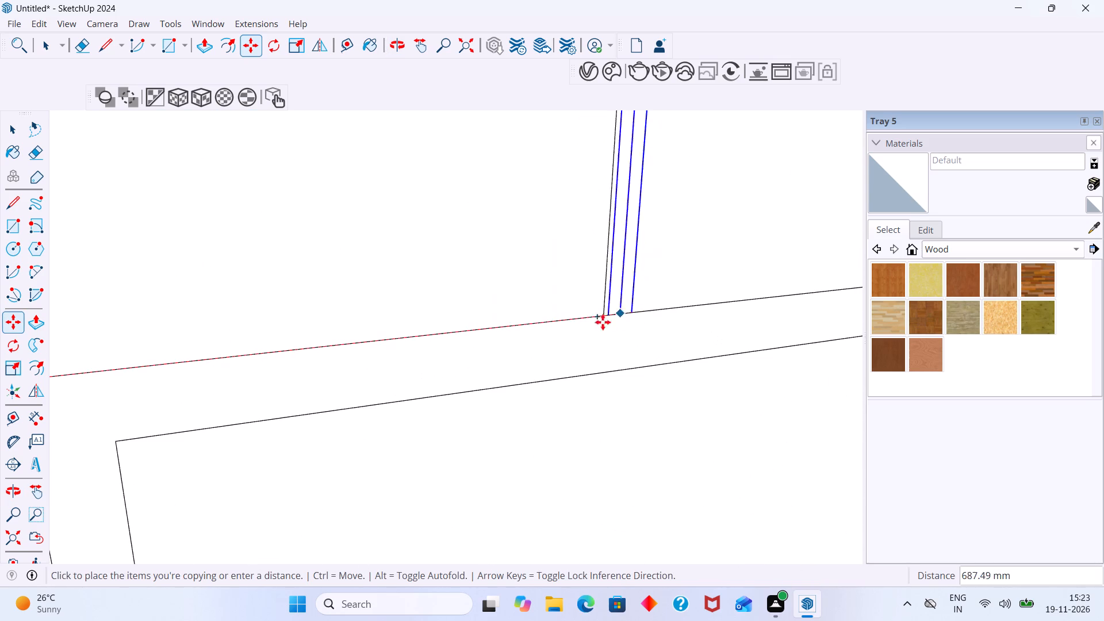
pyautogui.click(607, 317)
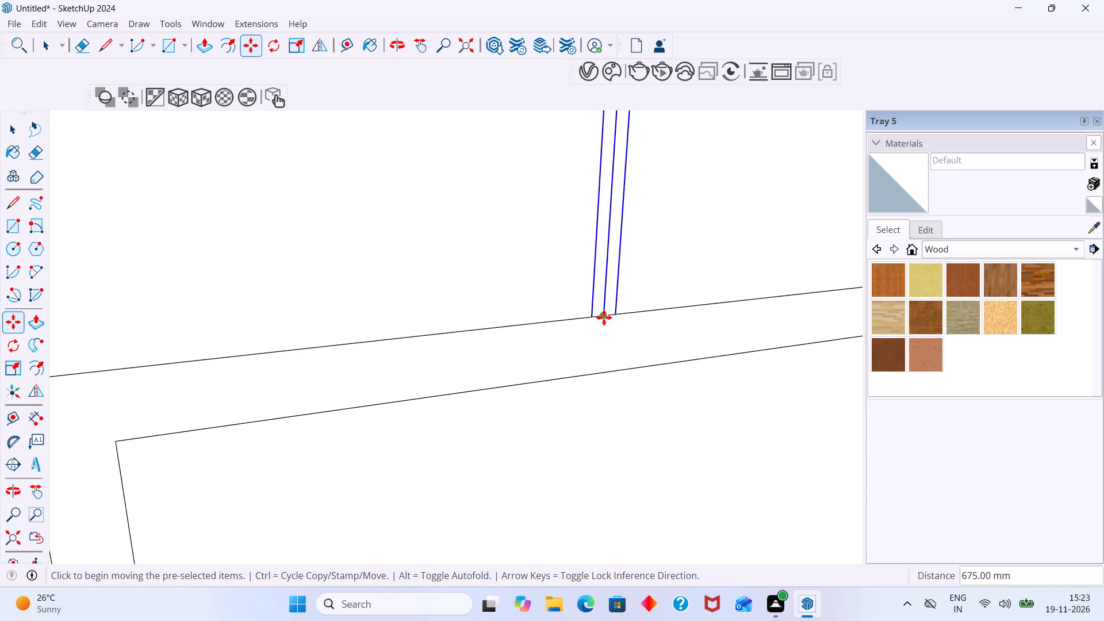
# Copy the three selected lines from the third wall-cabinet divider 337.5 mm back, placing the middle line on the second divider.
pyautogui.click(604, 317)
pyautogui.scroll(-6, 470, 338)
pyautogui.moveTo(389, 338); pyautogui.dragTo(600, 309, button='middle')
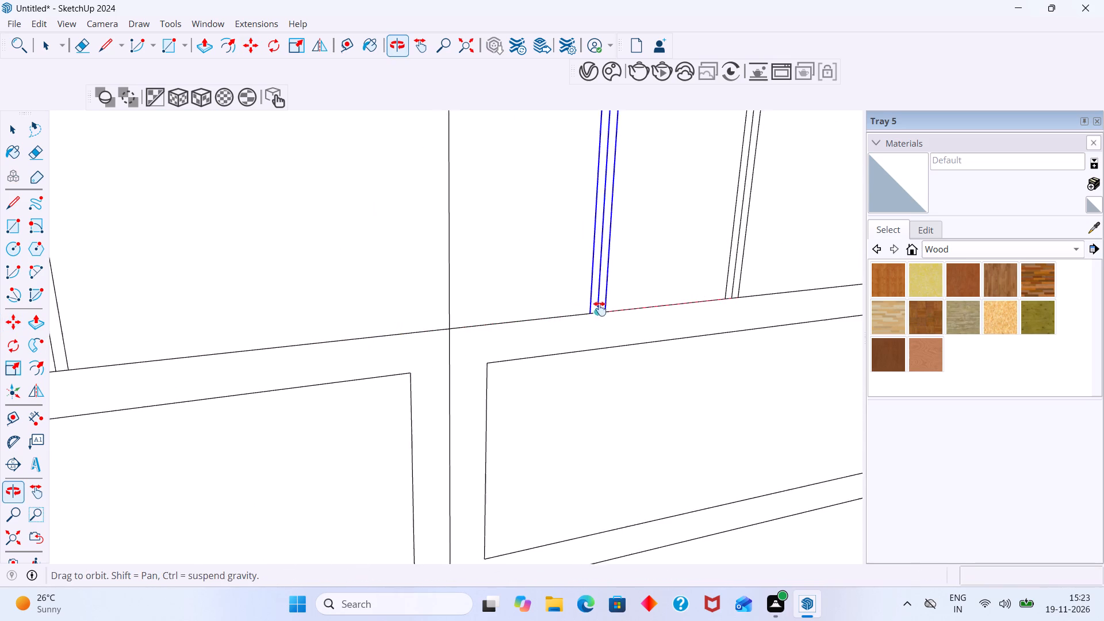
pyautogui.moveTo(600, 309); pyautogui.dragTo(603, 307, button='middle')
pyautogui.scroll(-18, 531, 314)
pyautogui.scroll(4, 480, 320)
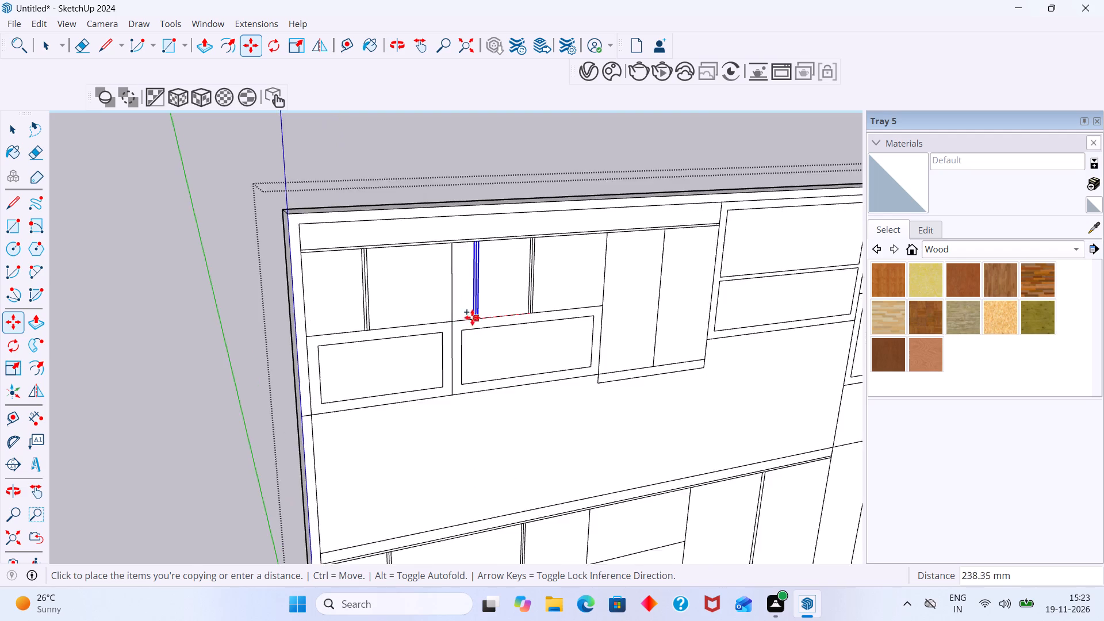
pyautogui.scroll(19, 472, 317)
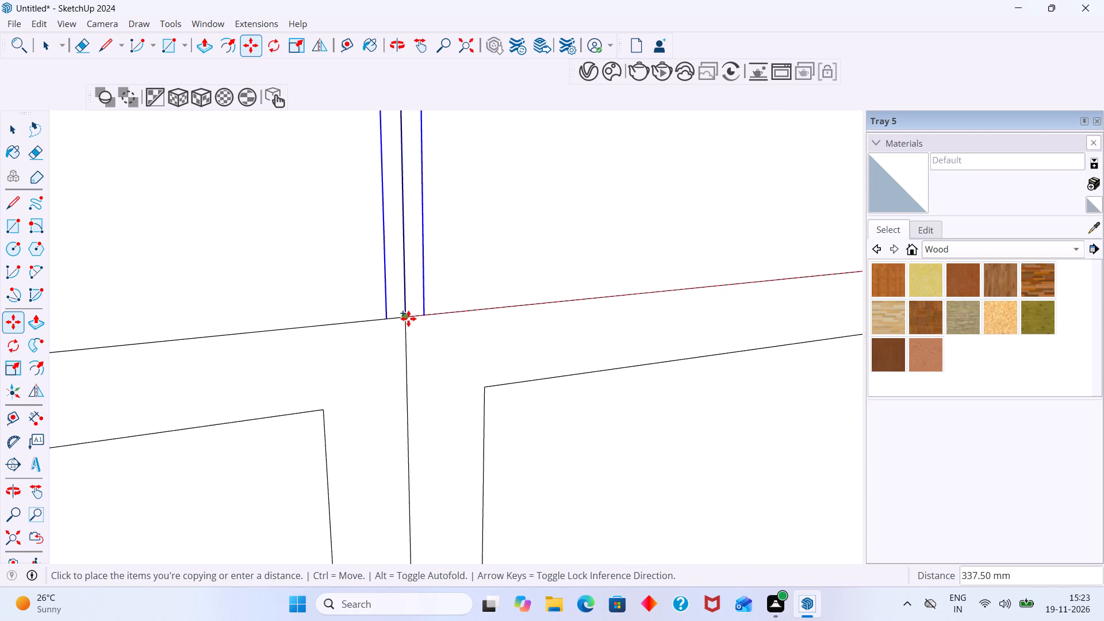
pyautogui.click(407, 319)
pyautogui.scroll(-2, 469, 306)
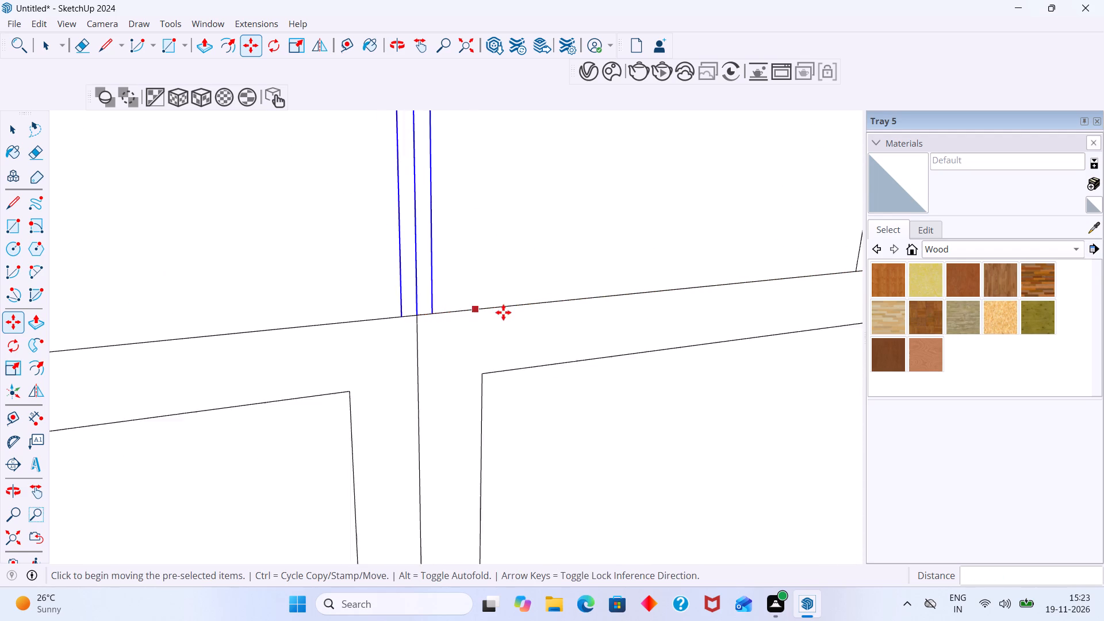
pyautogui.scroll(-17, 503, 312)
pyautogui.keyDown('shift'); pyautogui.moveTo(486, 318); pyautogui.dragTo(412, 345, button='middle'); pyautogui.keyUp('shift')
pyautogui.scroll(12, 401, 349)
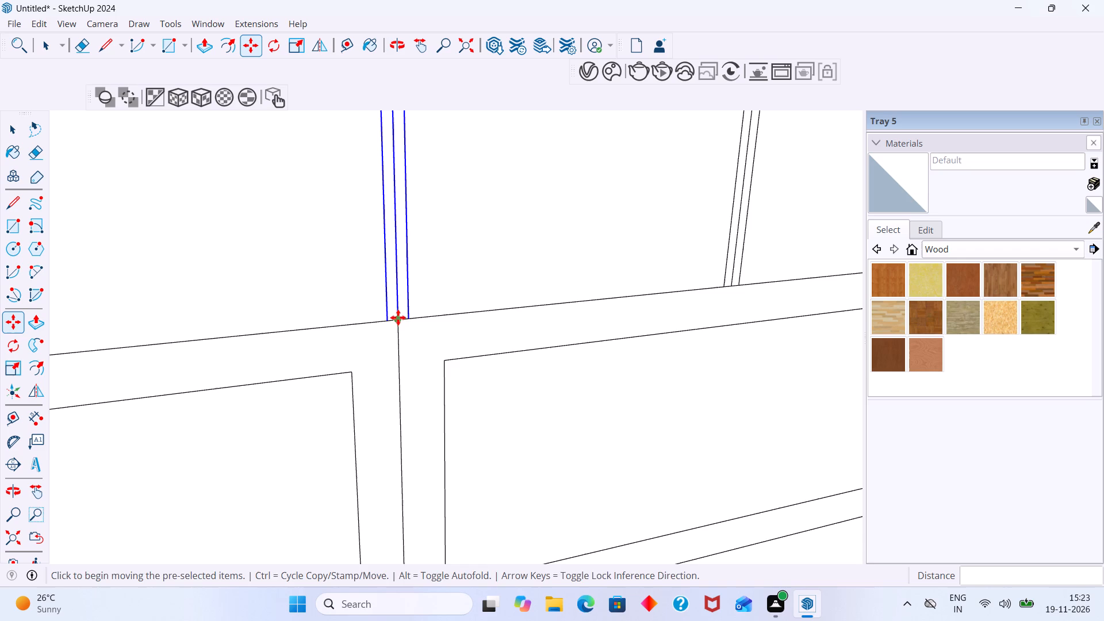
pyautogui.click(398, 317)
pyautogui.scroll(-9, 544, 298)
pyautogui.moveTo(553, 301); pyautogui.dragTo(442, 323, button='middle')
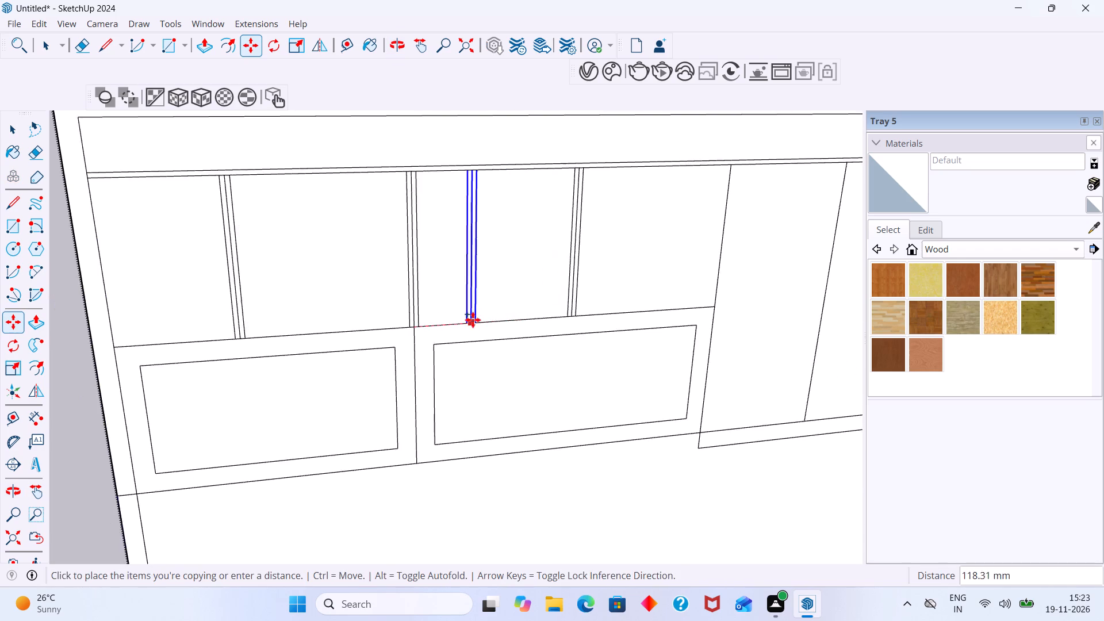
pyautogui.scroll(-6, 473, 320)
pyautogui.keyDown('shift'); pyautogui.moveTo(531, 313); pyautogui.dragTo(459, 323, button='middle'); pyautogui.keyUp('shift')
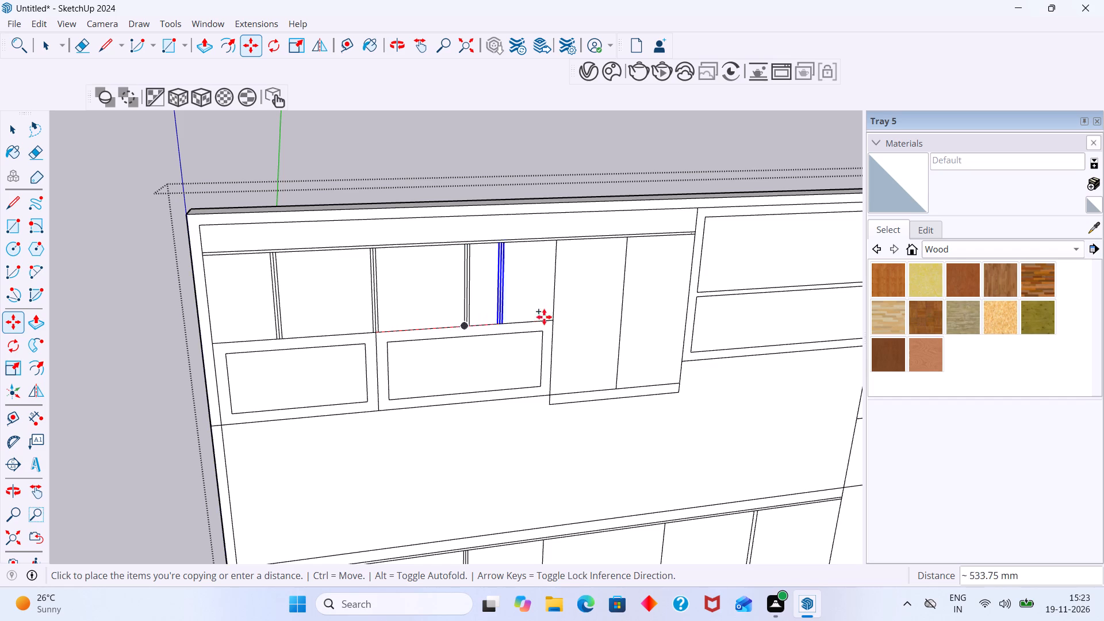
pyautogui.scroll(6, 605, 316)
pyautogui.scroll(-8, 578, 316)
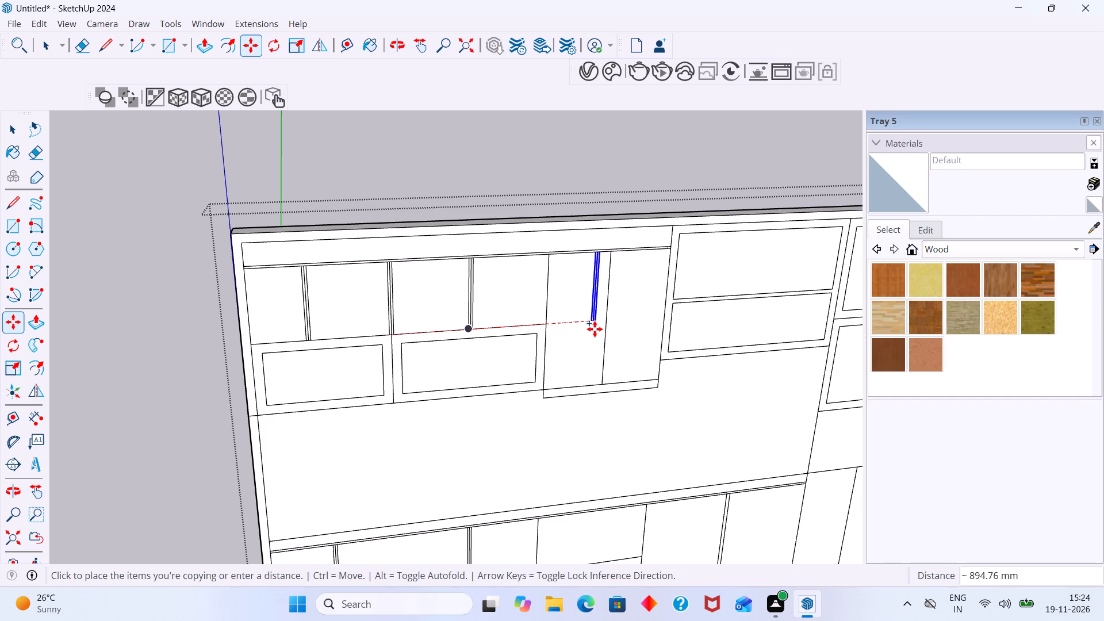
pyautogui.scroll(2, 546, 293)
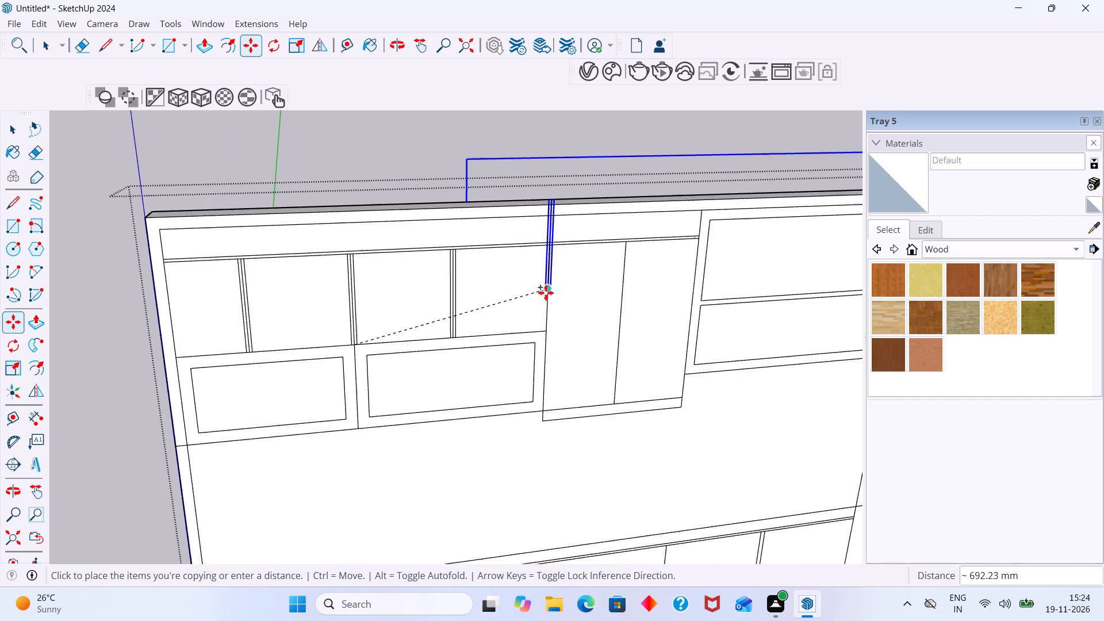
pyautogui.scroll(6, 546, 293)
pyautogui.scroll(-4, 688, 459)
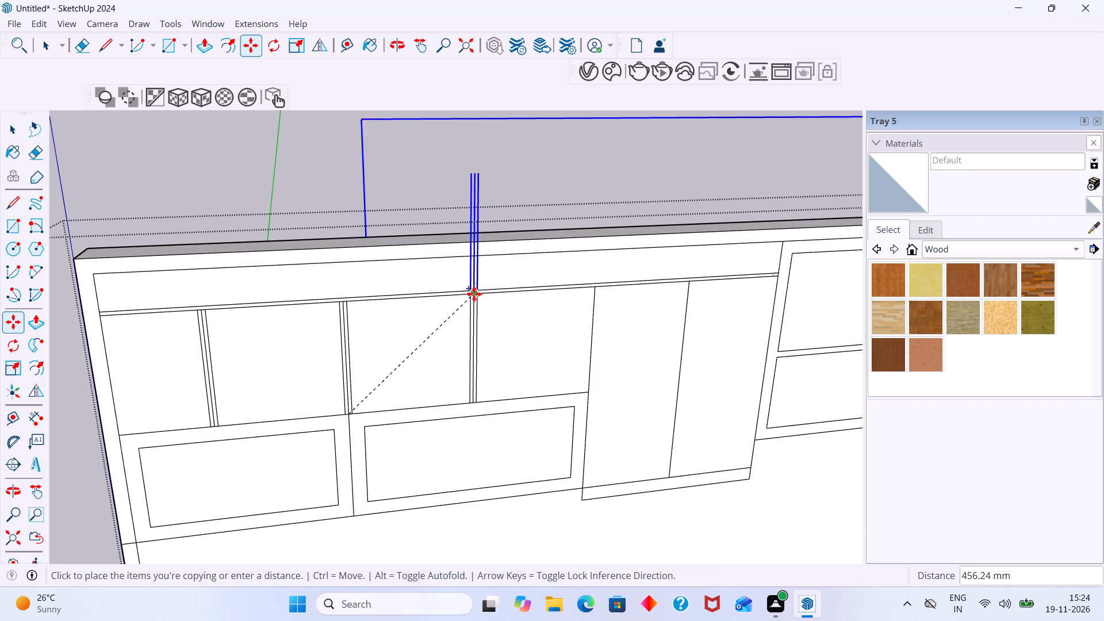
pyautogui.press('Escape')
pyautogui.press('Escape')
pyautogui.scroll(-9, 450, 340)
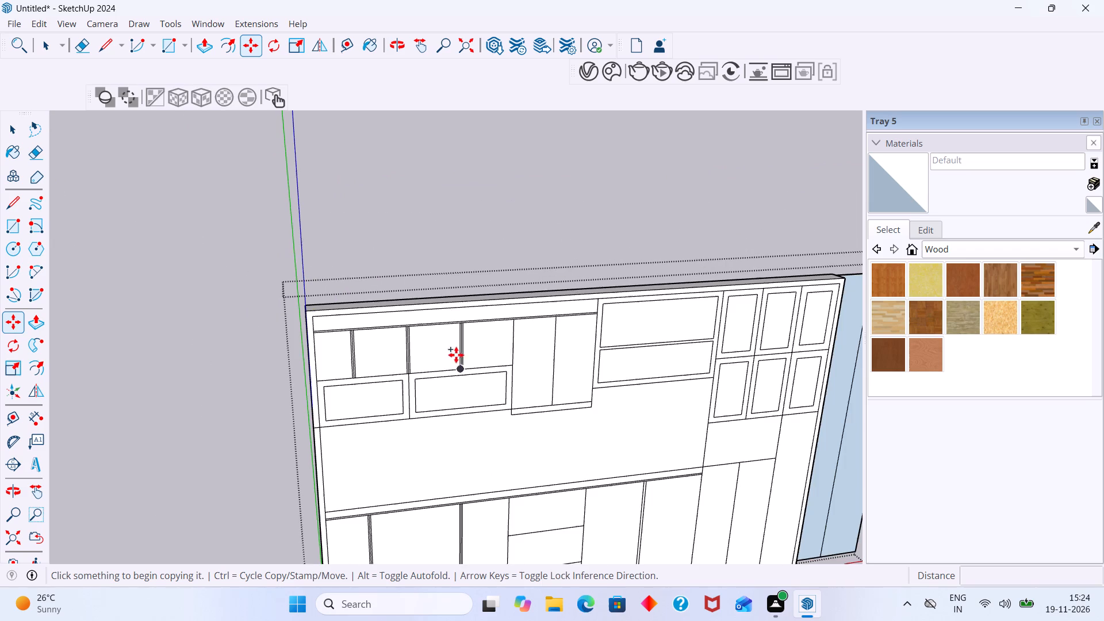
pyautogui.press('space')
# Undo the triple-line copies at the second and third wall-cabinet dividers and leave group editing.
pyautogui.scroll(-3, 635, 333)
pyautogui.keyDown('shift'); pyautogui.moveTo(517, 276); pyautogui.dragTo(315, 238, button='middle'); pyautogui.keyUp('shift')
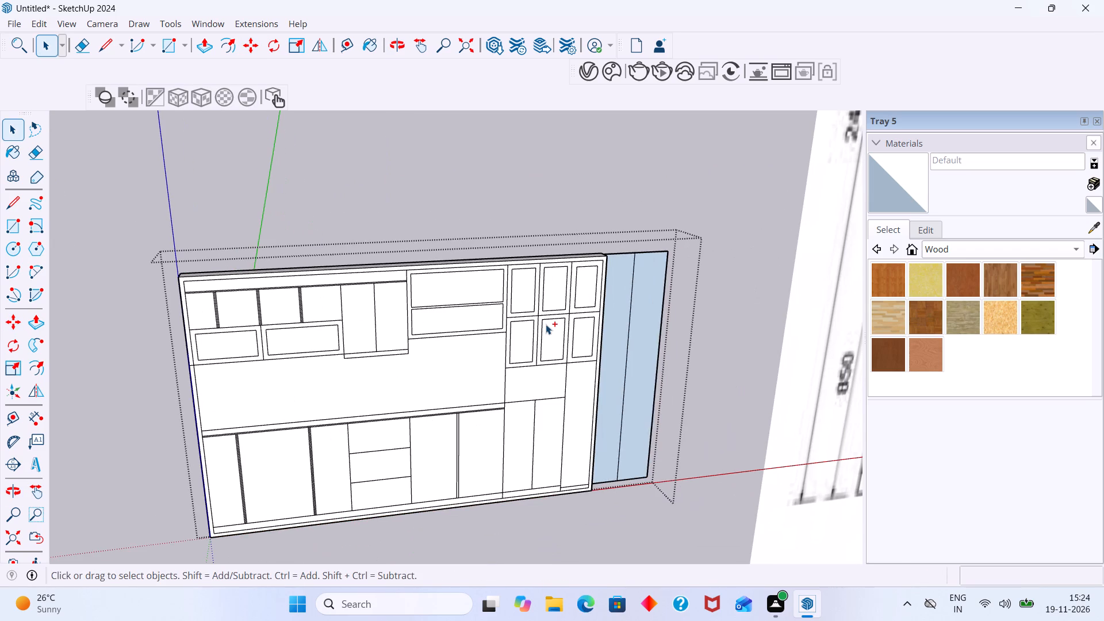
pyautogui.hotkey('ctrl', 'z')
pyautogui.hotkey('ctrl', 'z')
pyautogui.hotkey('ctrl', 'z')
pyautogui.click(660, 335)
# Reopen the elevation group and copy the second vertical divider line of the upper wall cabinets towards the tall unit.
pyautogui.scroll(4, 260, 312)
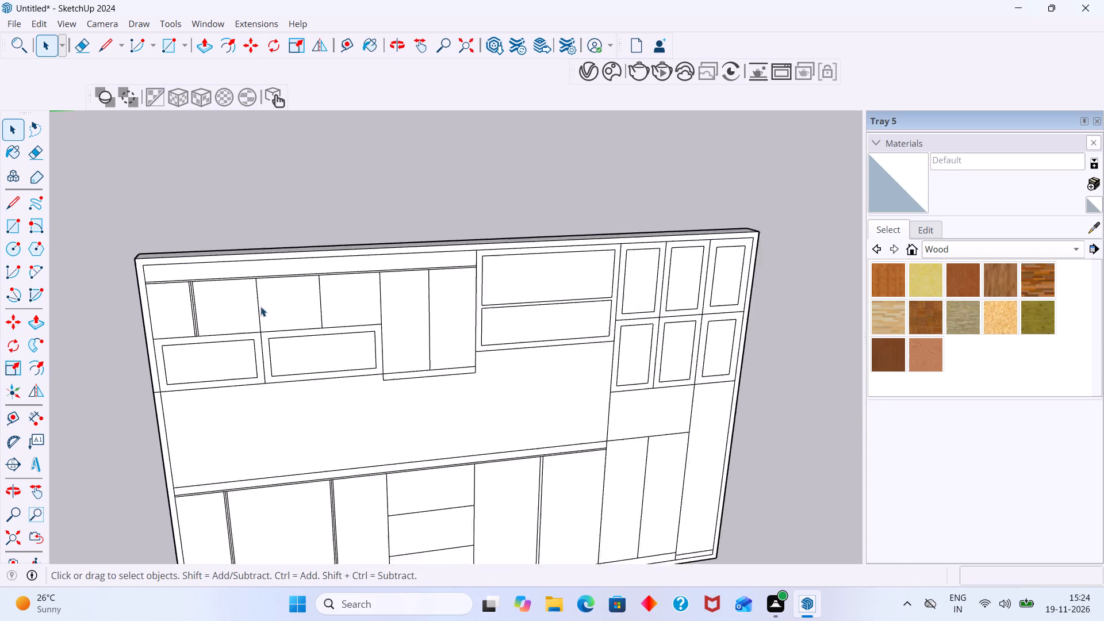
pyautogui.scroll(11, 260, 306)
pyautogui.click(256, 329)
pyautogui.doubleClick(260, 331)
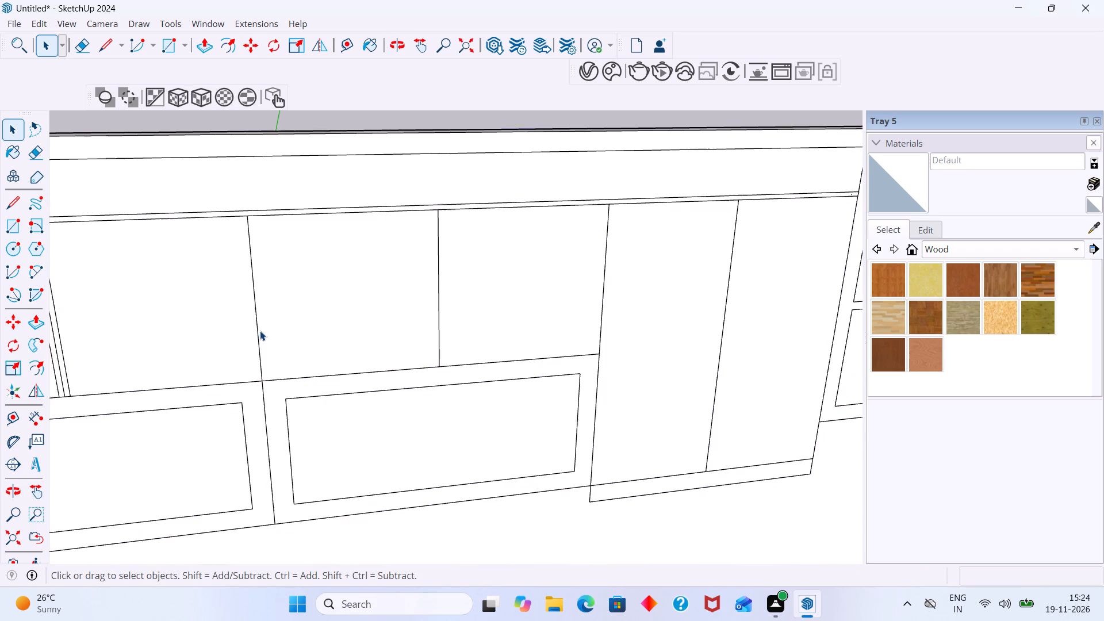
pyautogui.click(260, 340)
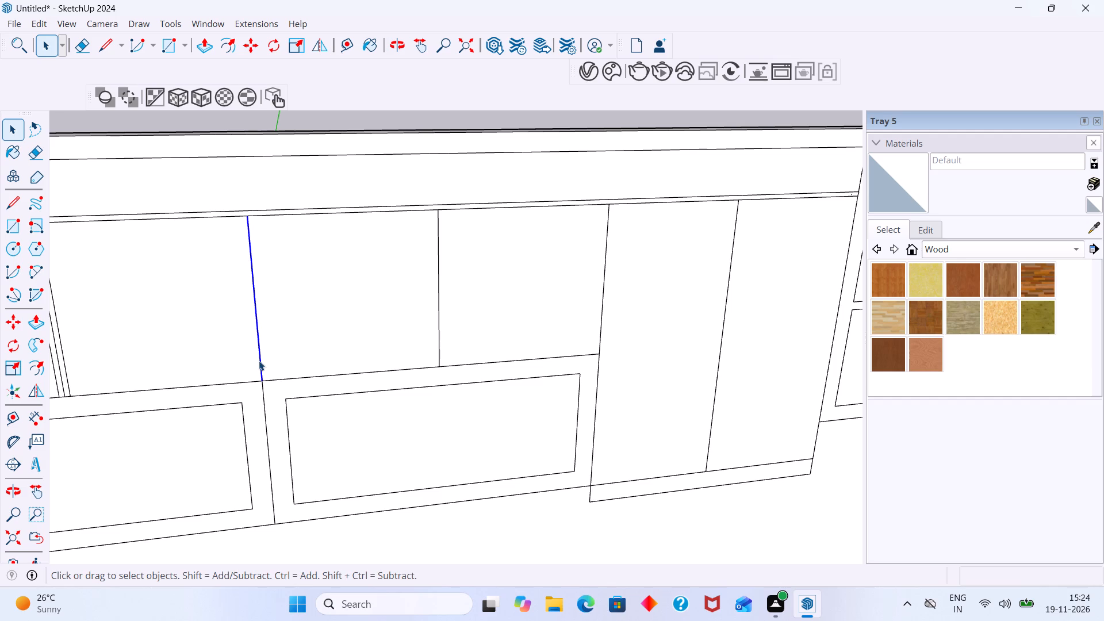
pyautogui.press('m')
pyautogui.click(260, 347)
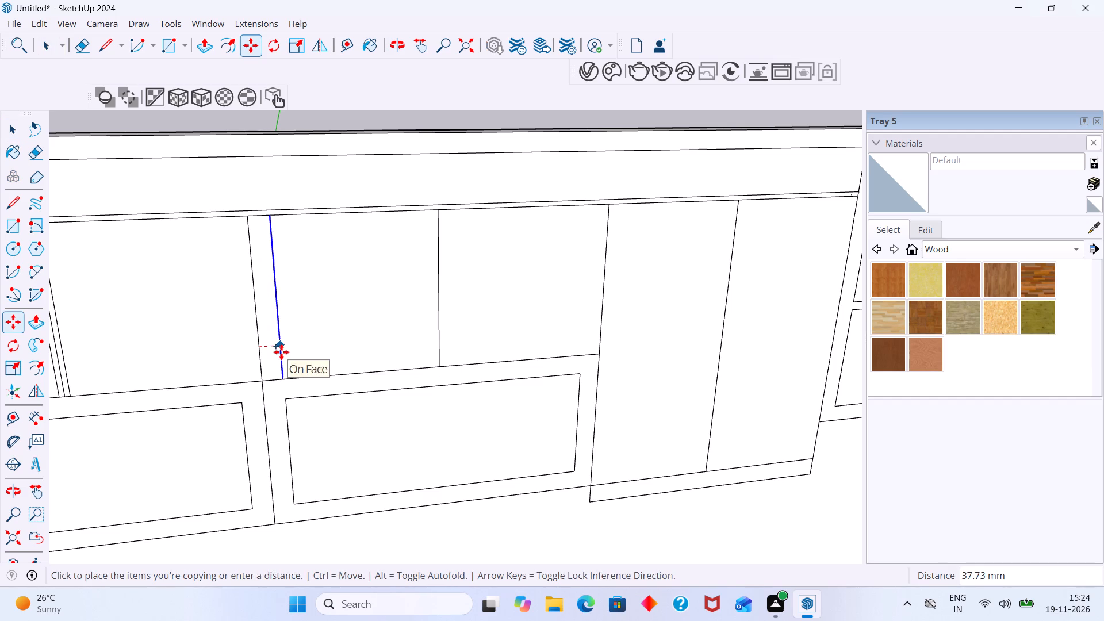